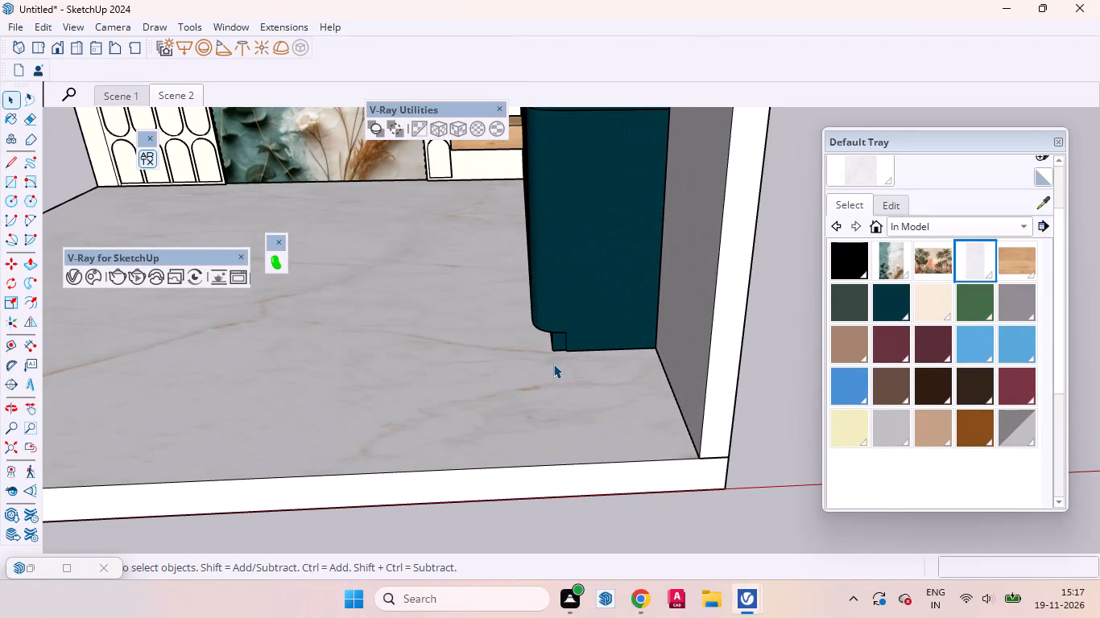
Inspect the bedroom model around the wardrobe base, marble floor and panelled wall, including from the saved Scene 1 view.
middle_click_drag(568, 344, 578, 340)
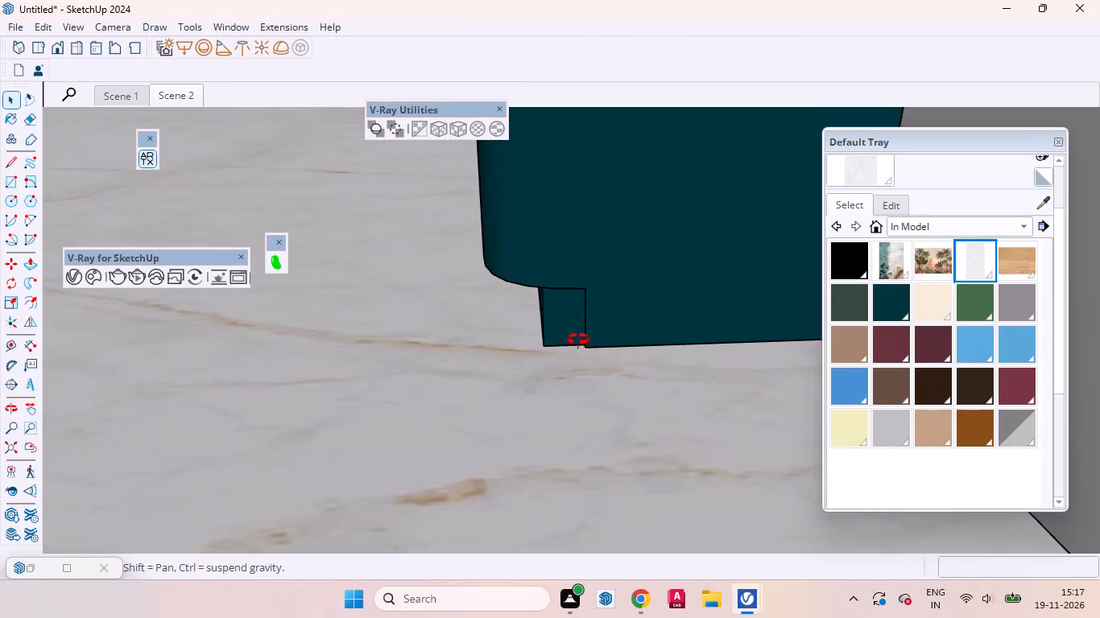
middle_click_drag(578, 340, 630, 327)
scroll(555, 352, "down", 9)
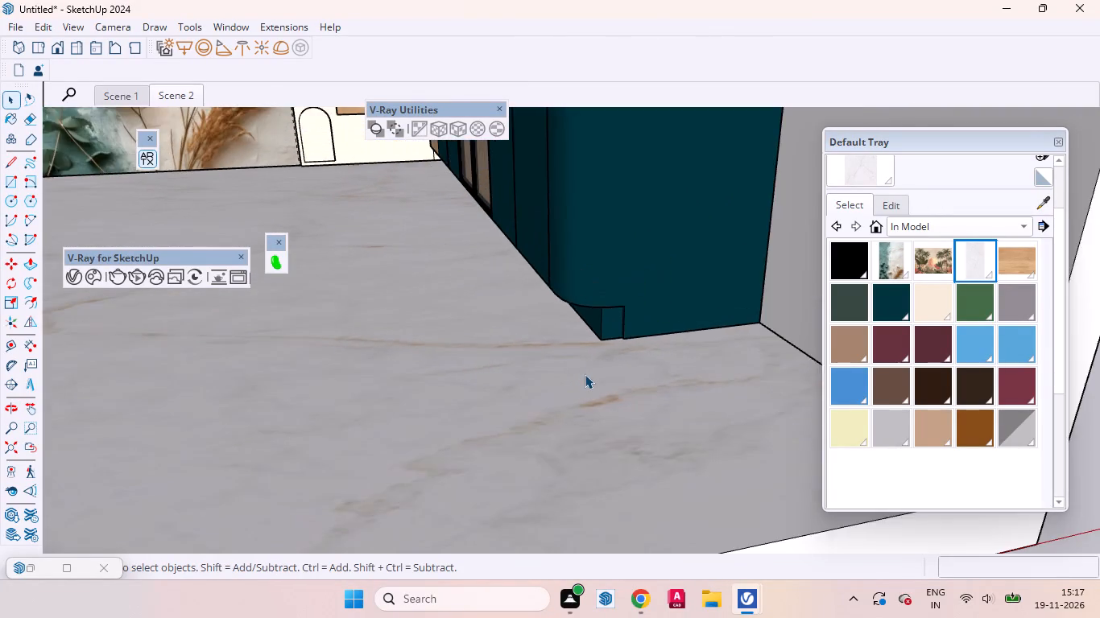
scroll(585, 374, "down", 19)
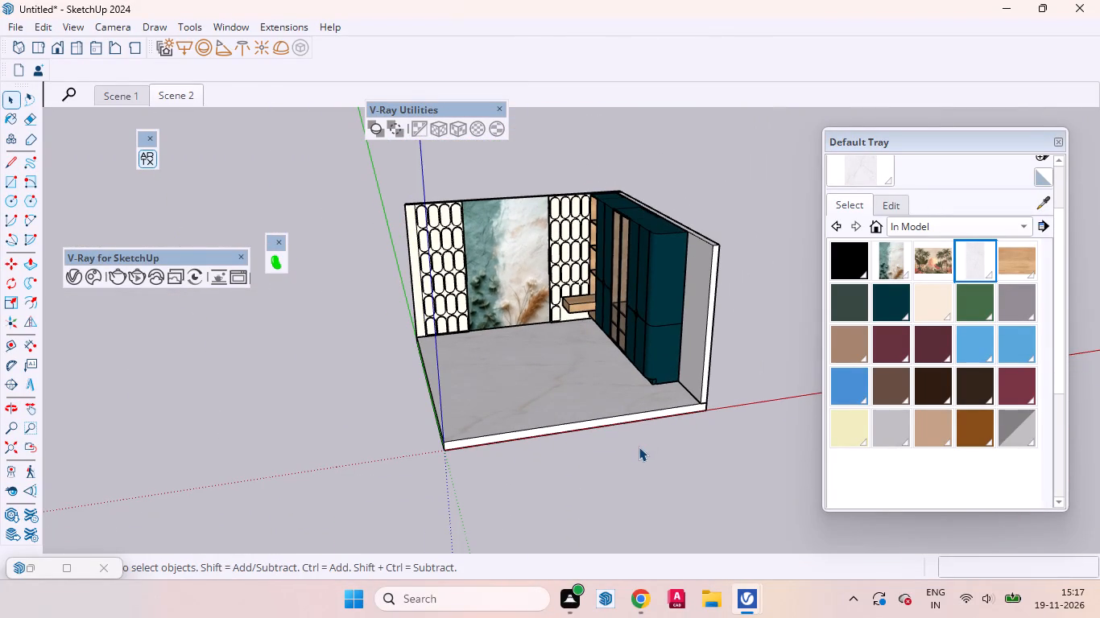
scroll(501, 397, "up", 4)
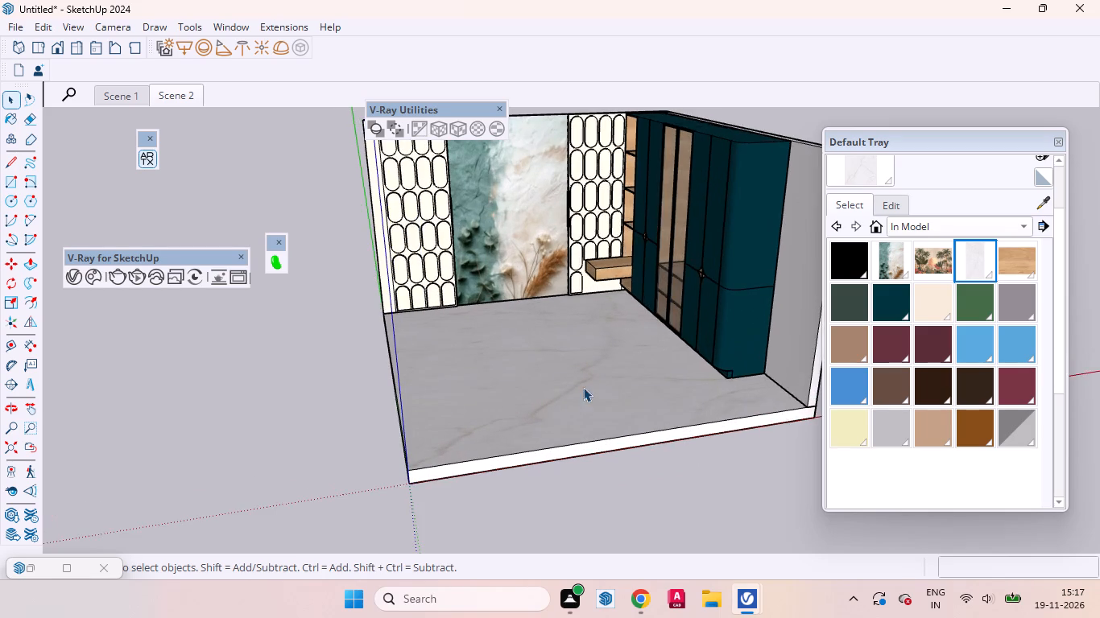
middle_click_drag(570, 410, 506, 514)
scroll(544, 389, "down", 9)
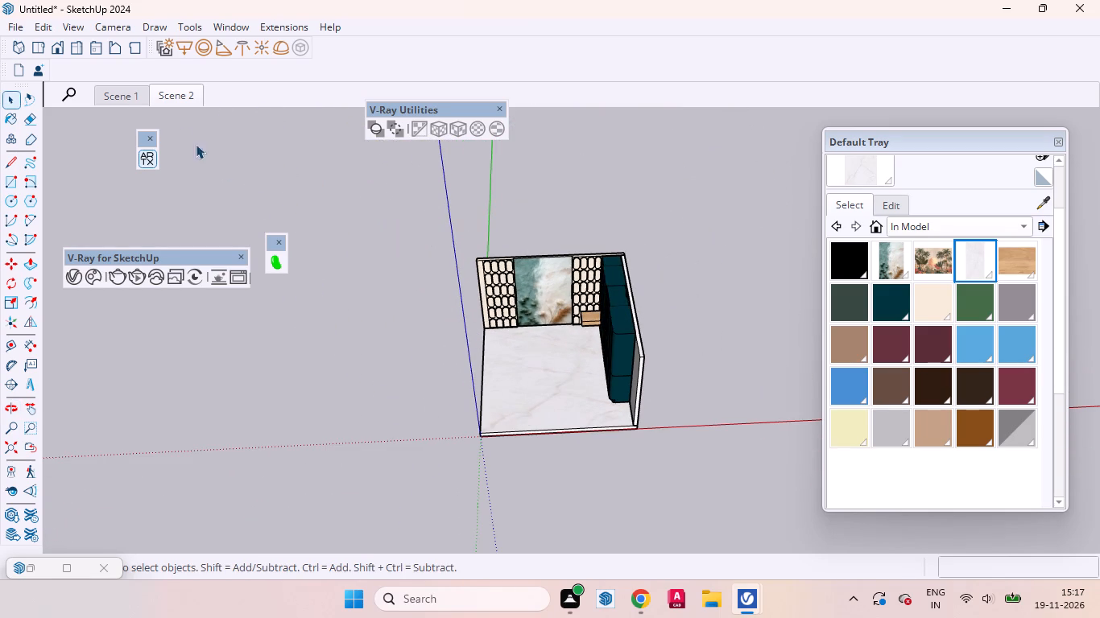
left_click(125, 96)
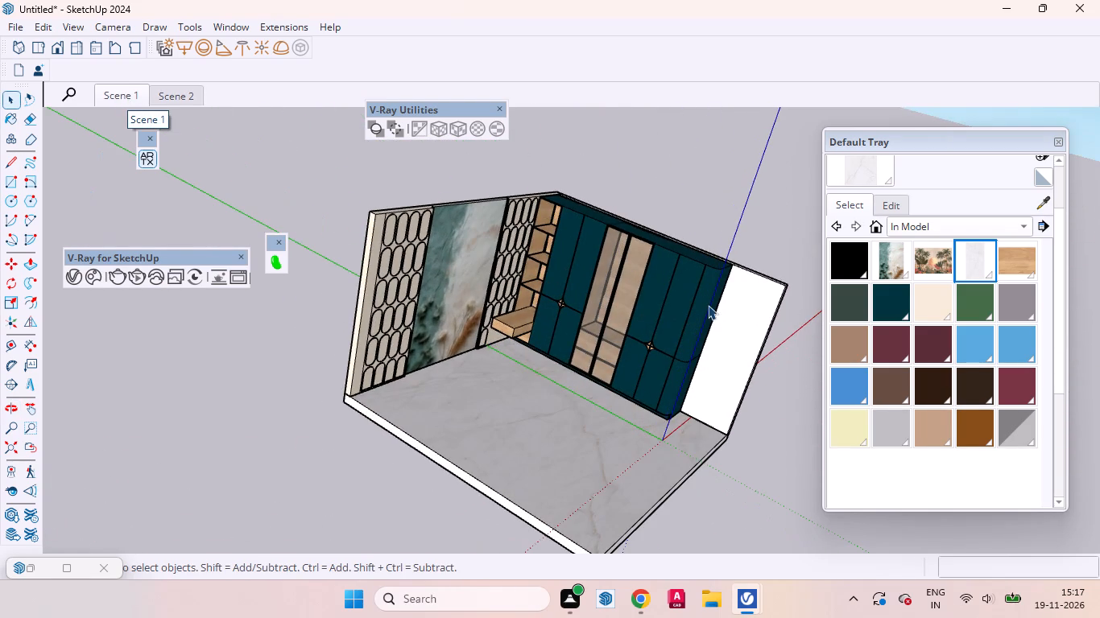
left_click(135, 97)
left_click(250, 374)
scroll(425, 497, "down", 1)
scroll(424, 499, "up", 1)
scroll(424, 501, "down", 1)
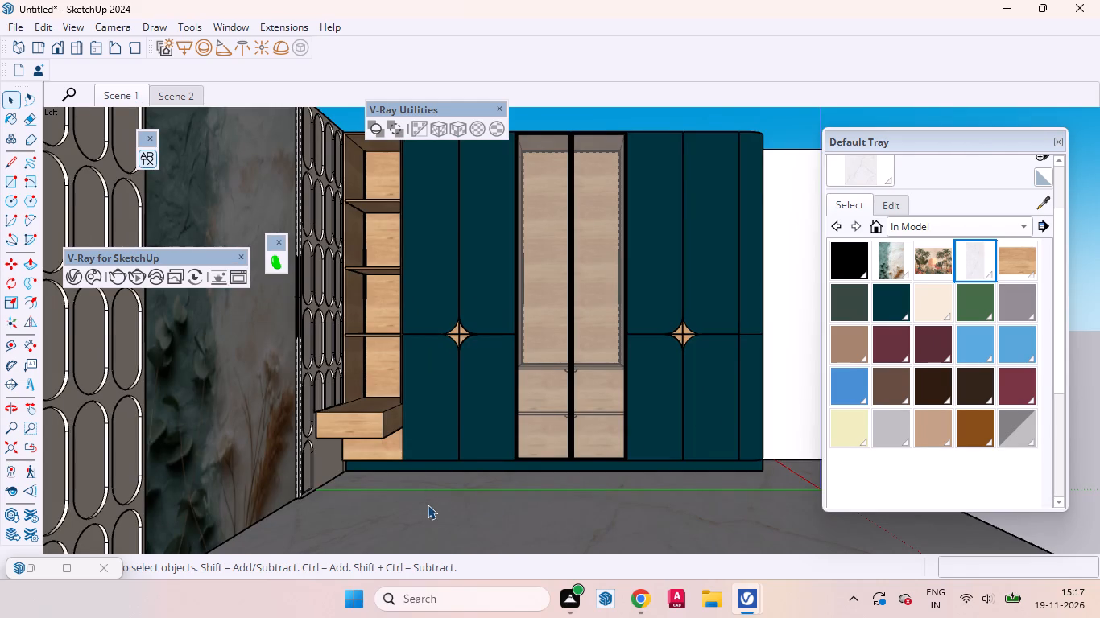
middle_click_drag(607, 531, 206, 583)
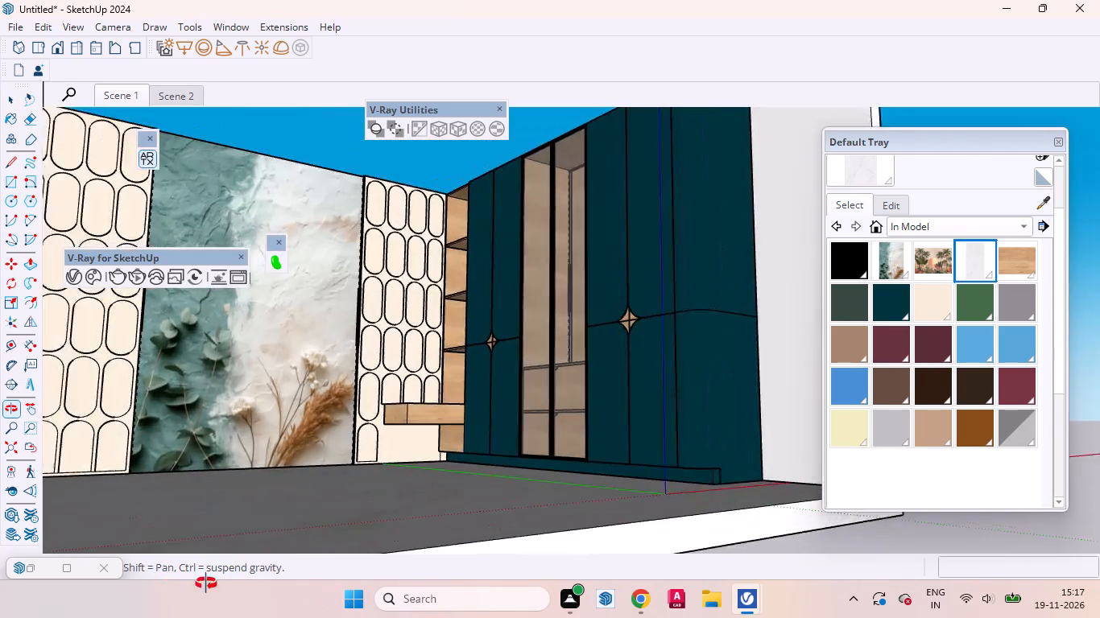
middle_click_drag(206, 583, 211, 592)
scroll(347, 442, "up", 8)
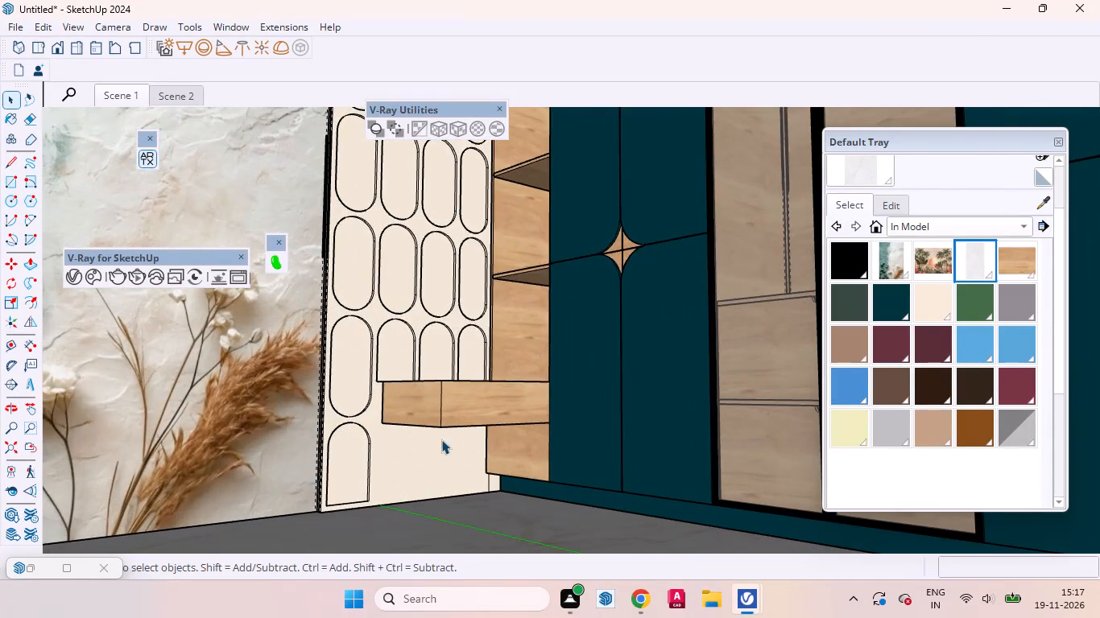
scroll(443, 459, "down", 3)
Open 3D Warehouse and search its models for "bed".
left_click(221, 27)
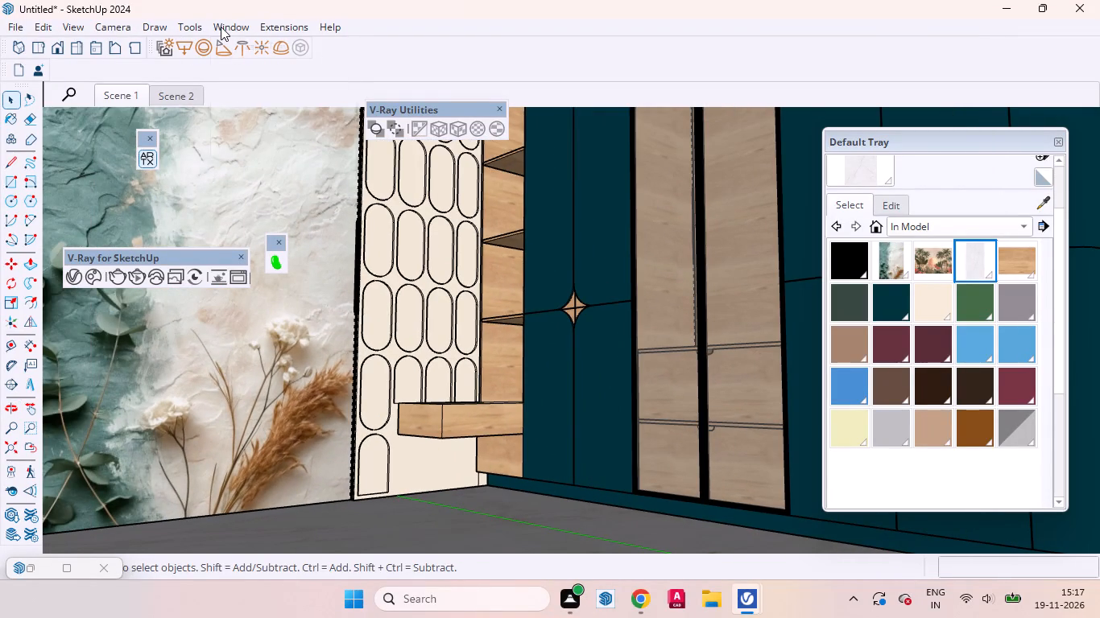
left_click(260, 157)
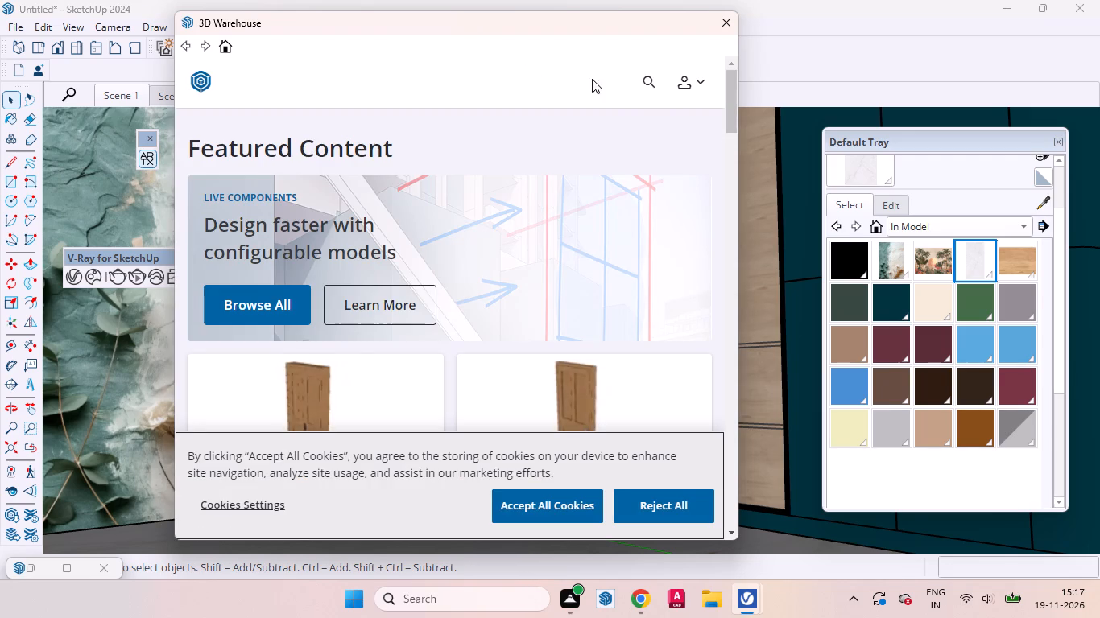
left_click(649, 78)
left_click(387, 88)
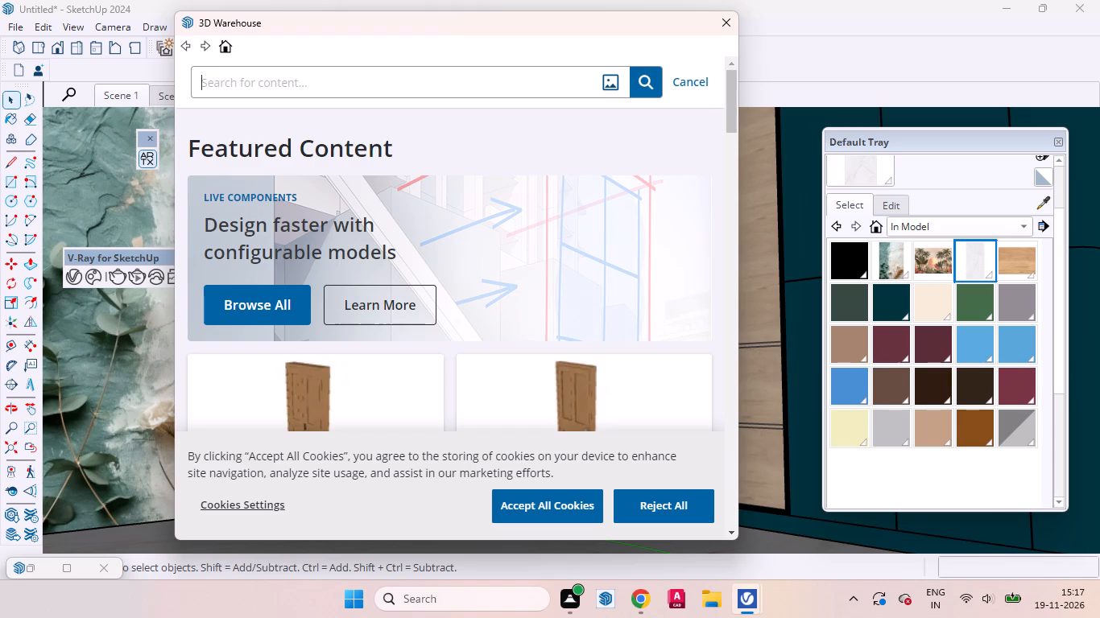
type("bed")
key("Return")
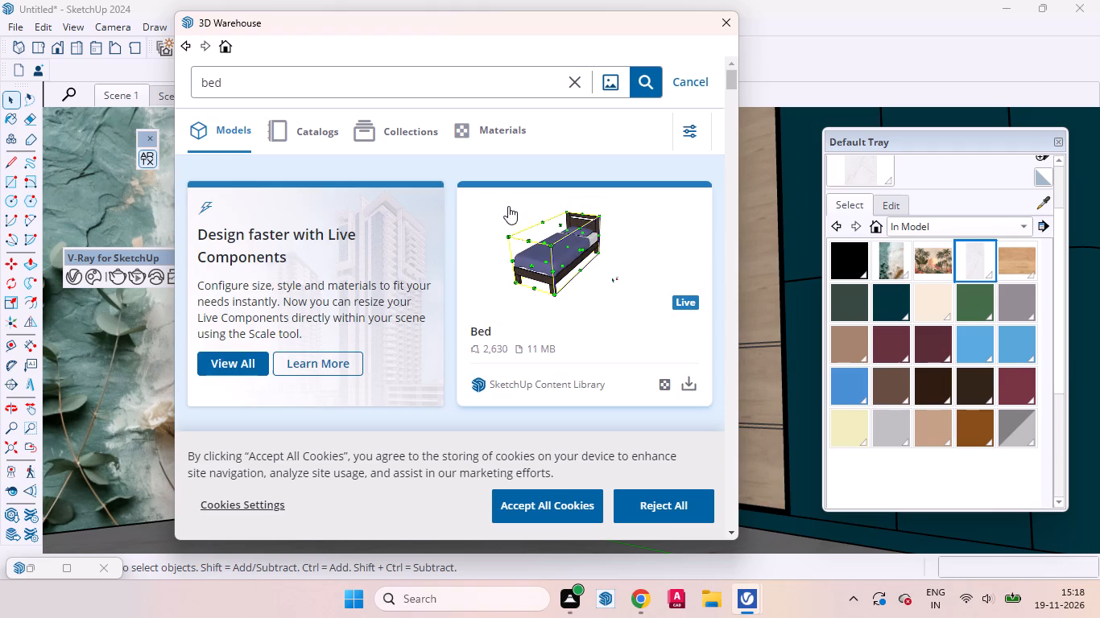
Find the Cama Cattelan Italy bed among the search results and load it directly into the model.
scroll(509, 218, "down", 7)
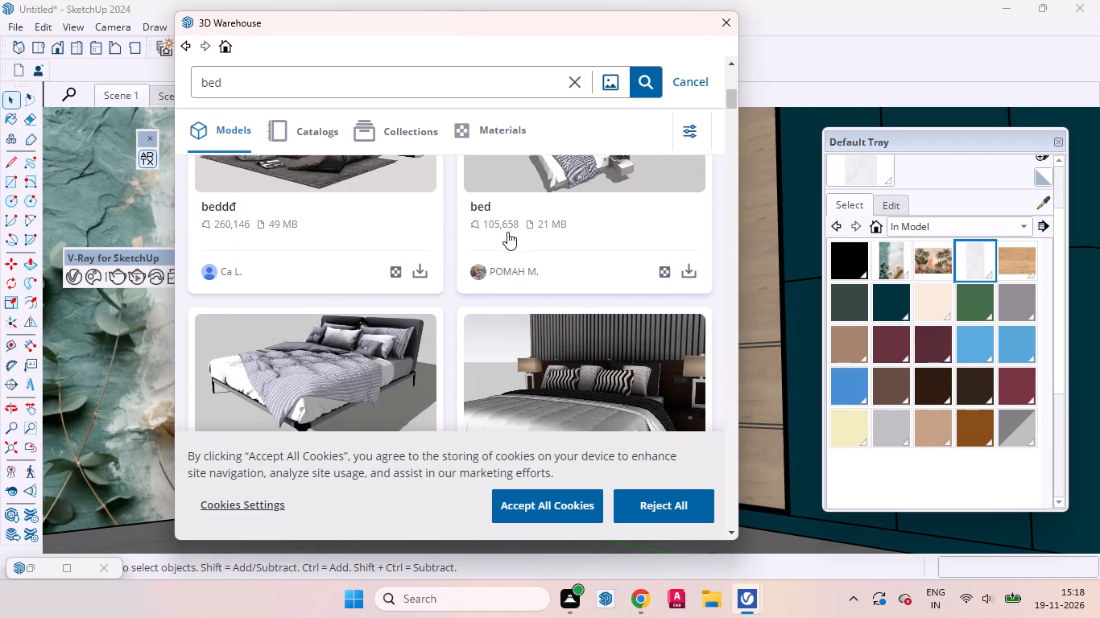
scroll(507, 232, "down", 7)
scroll(487, 293, "down", 4)
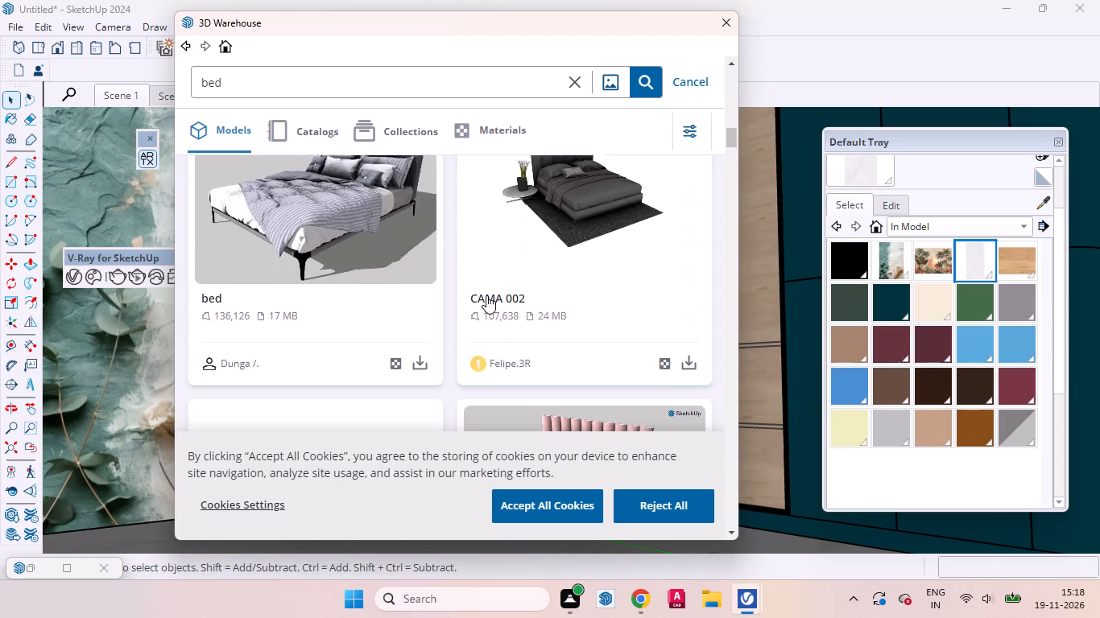
scroll(486, 295, "down", 6)
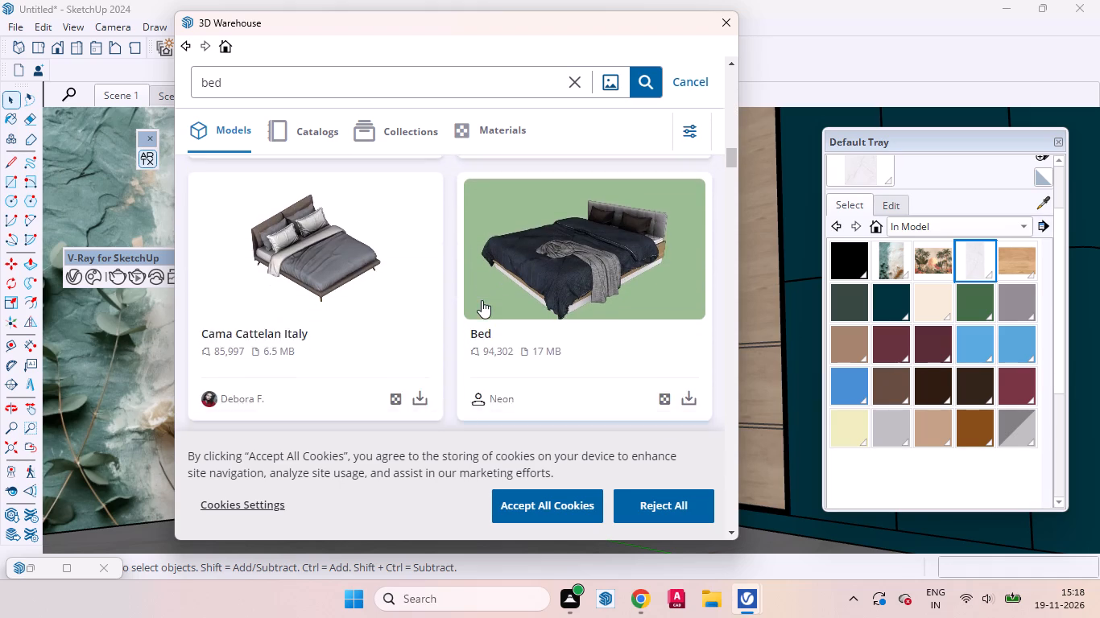
scroll(482, 300, "down", 1)
left_click(419, 320)
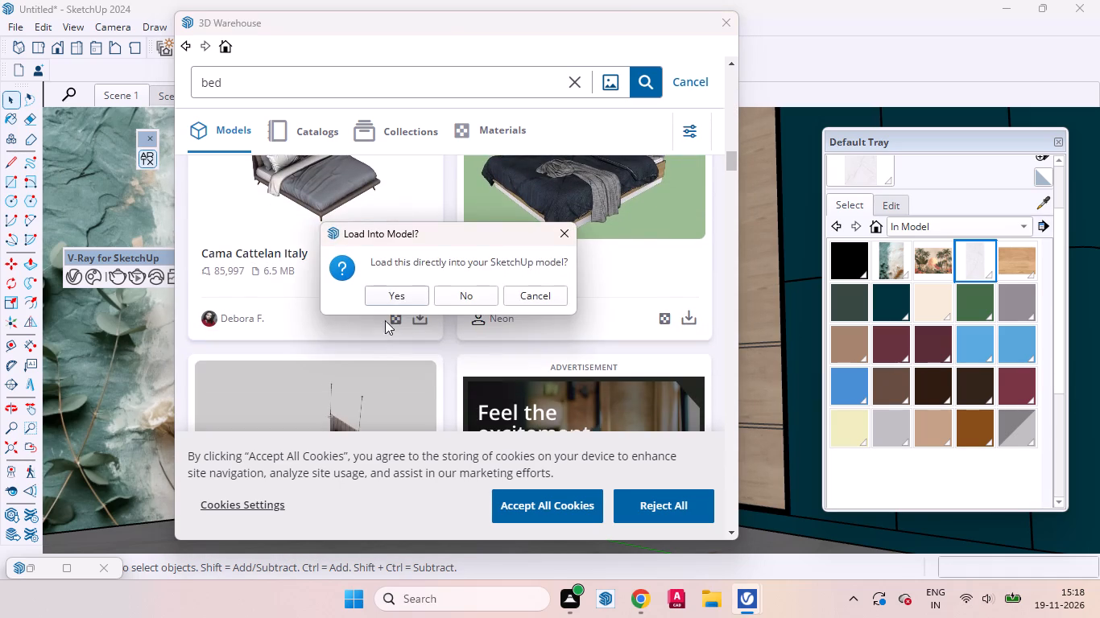
left_click(398, 294)
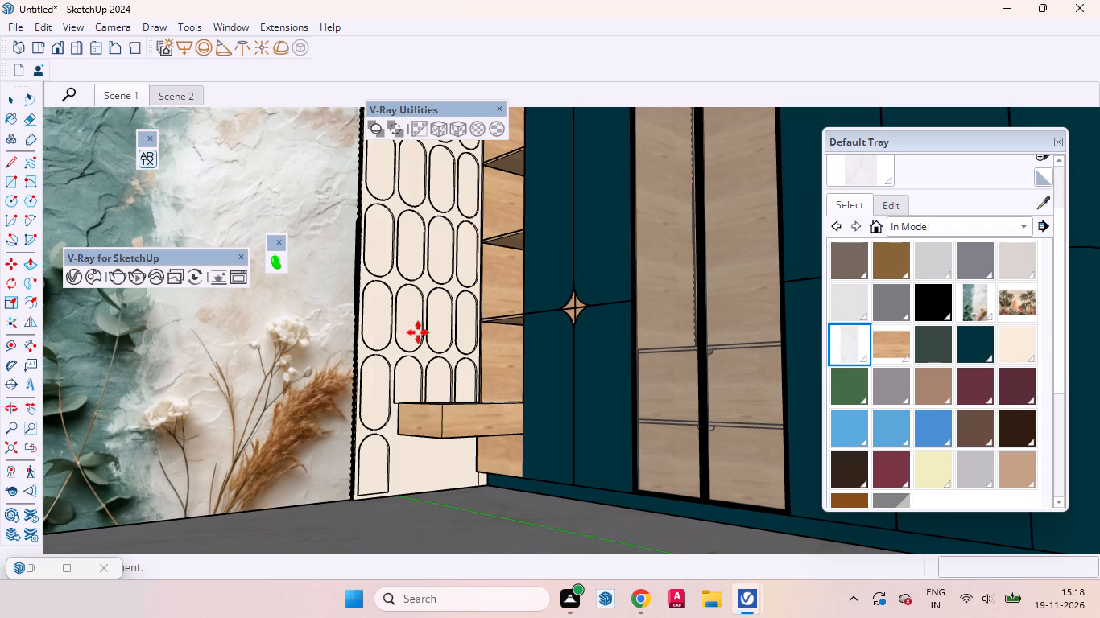
Place the loaded bed on the marble floor in front of the mural wall.
scroll(486, 402, "down", 20)
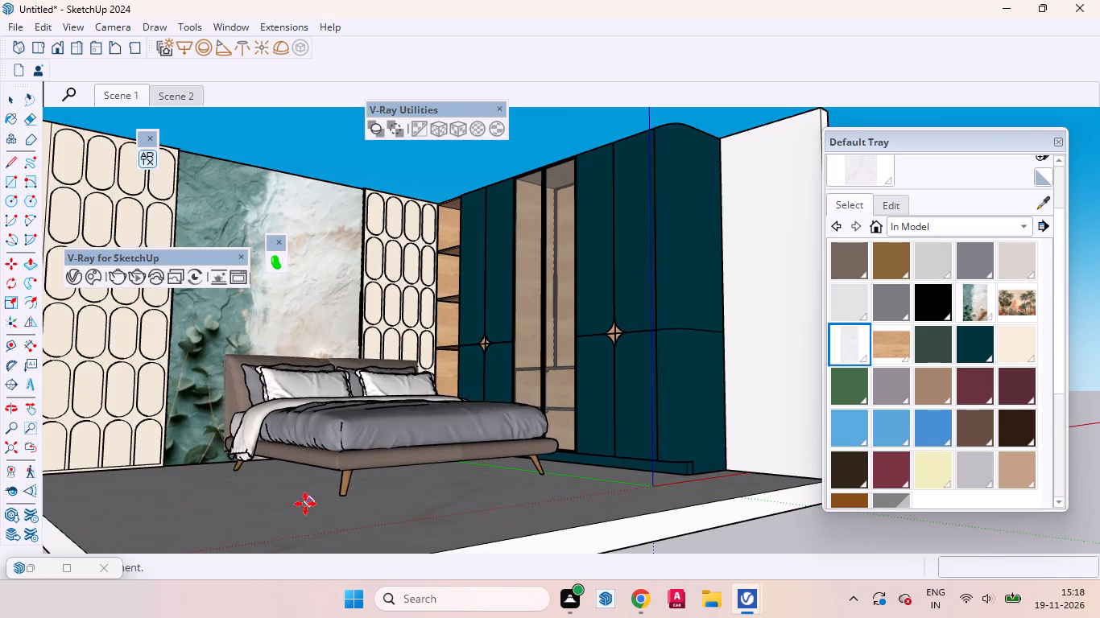
left_click(260, 517)
key("space")
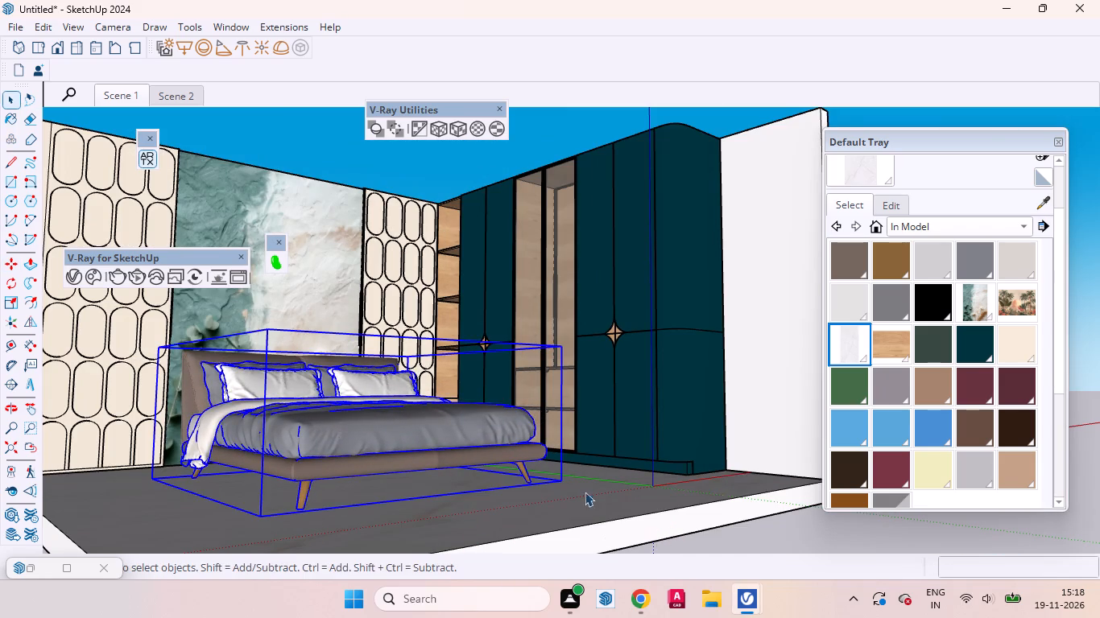
Move the bed about 2' 11" back so its headboard sits close to the mural wall.
middle_click_drag(538, 281, 392, 614)
scroll(544, 146, "down", 7)
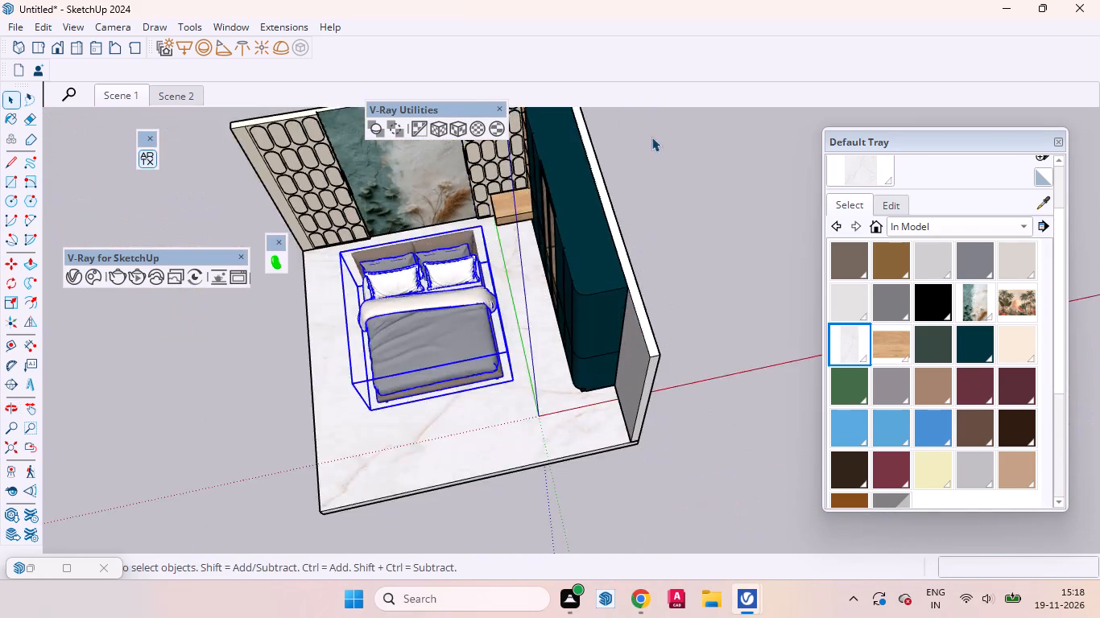
scroll(651, 137, "down", 2)
middle_click_drag(484, 355, 940, 278)
scroll(607, 276, "down", 3)
scroll(546, 491, "up", 8)
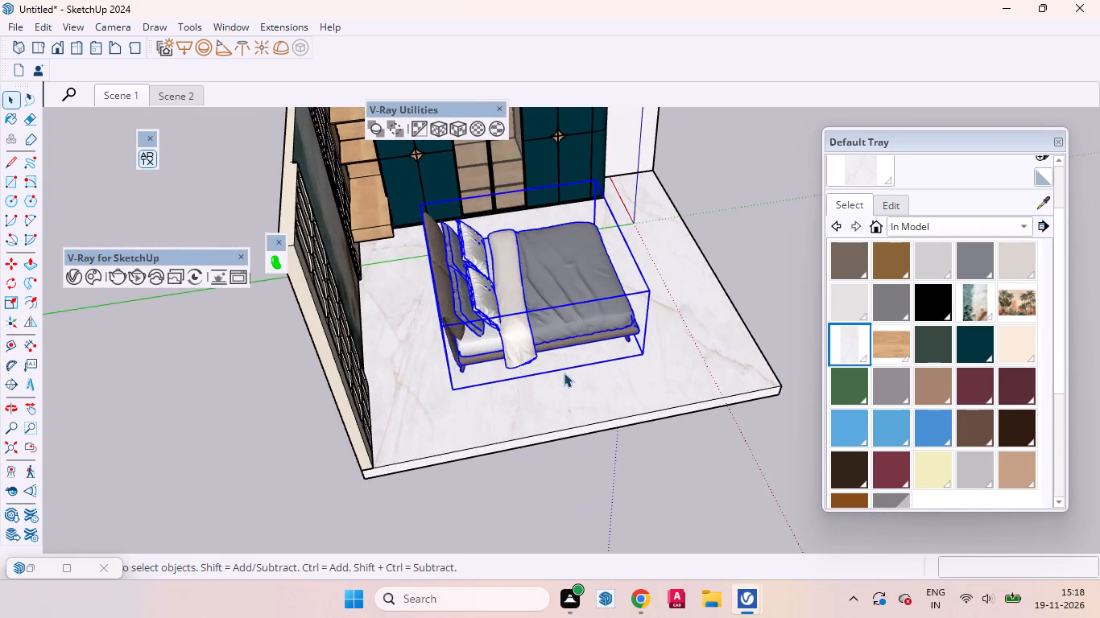
scroll(564, 373, "up", 1)
middle_click_drag(556, 368, 540, 353)
key("m")
left_click(600, 366)
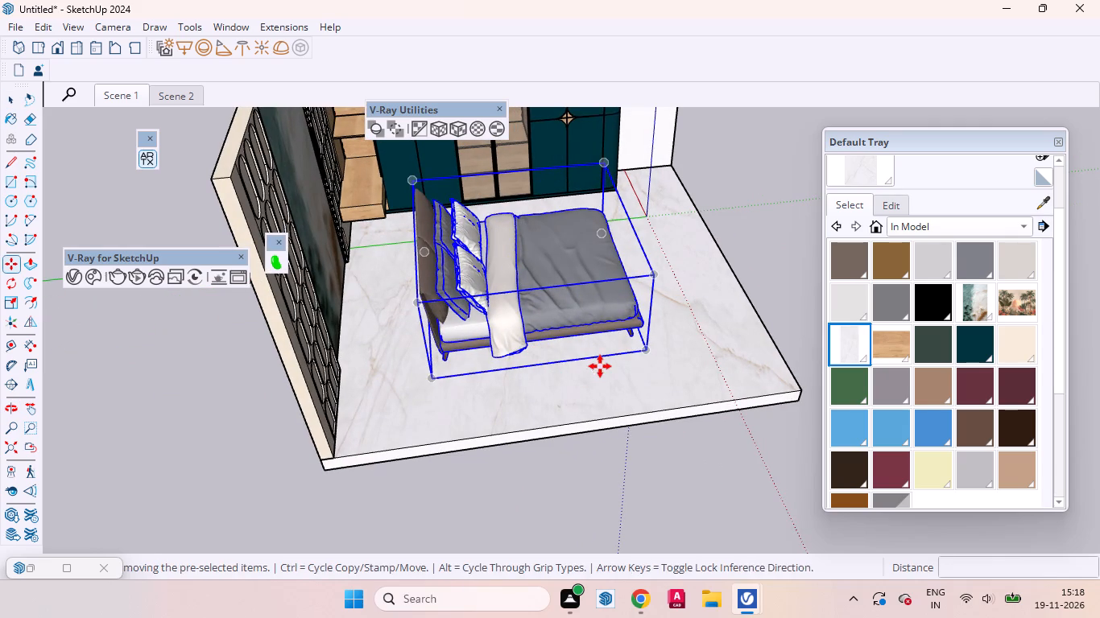
left_click(513, 381)
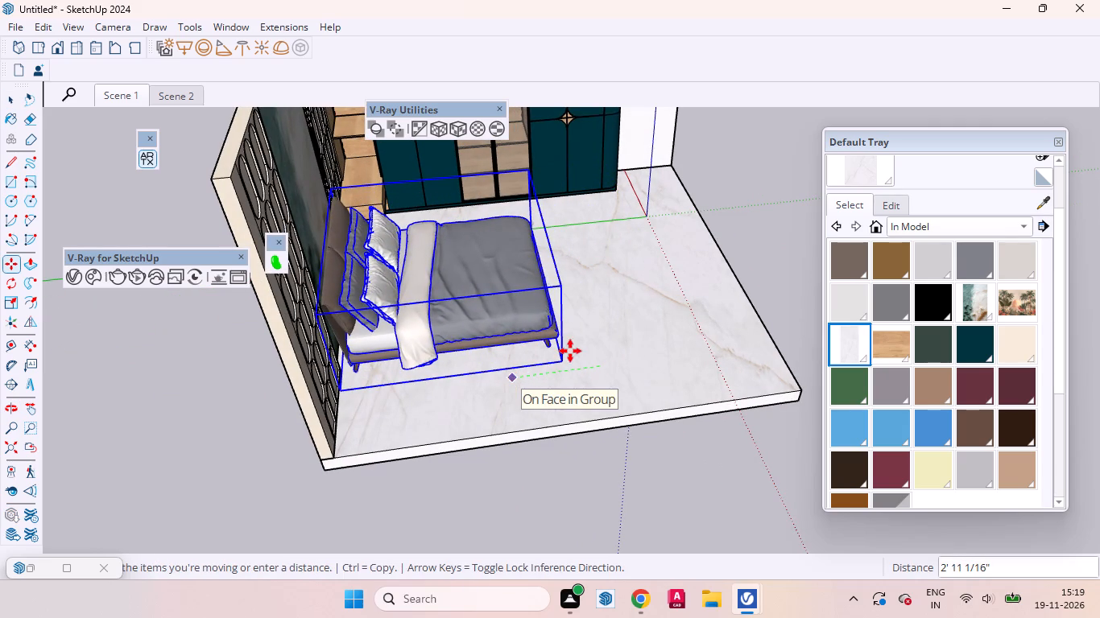
key("space")
Shift the bed about 5 1/4" sideways toward the wardrobe to centre it on the mural panel.
middle_click_drag(615, 323, 171, 410)
scroll(606, 389, "down", 7)
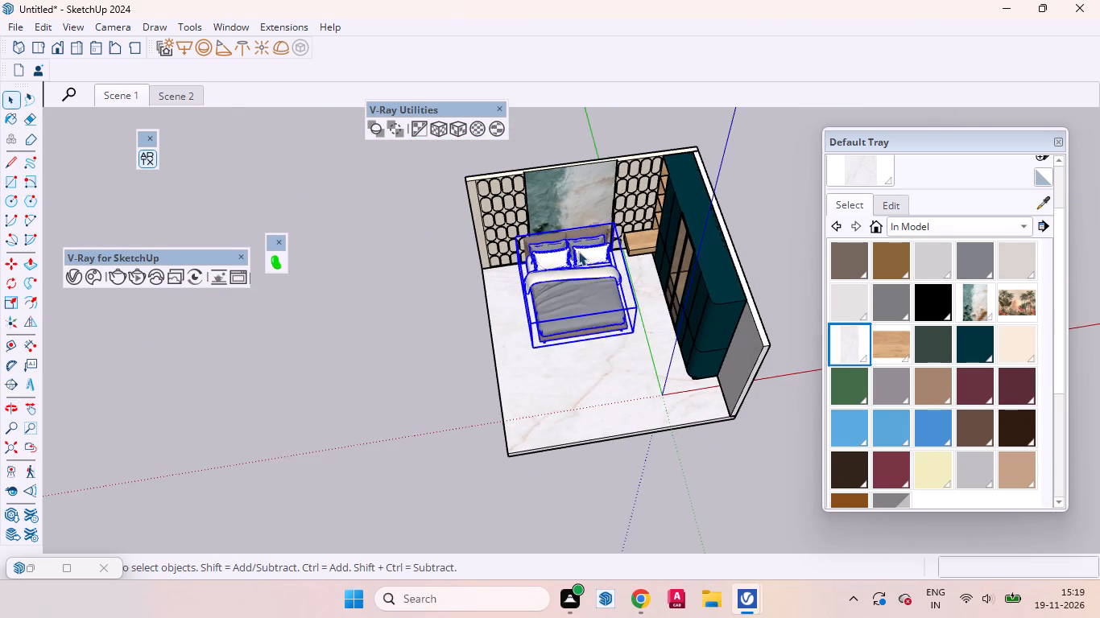
scroll(578, 249, "up", 7)
scroll(593, 348, "up", 6)
middle_click_drag(587, 365, 564, 255)
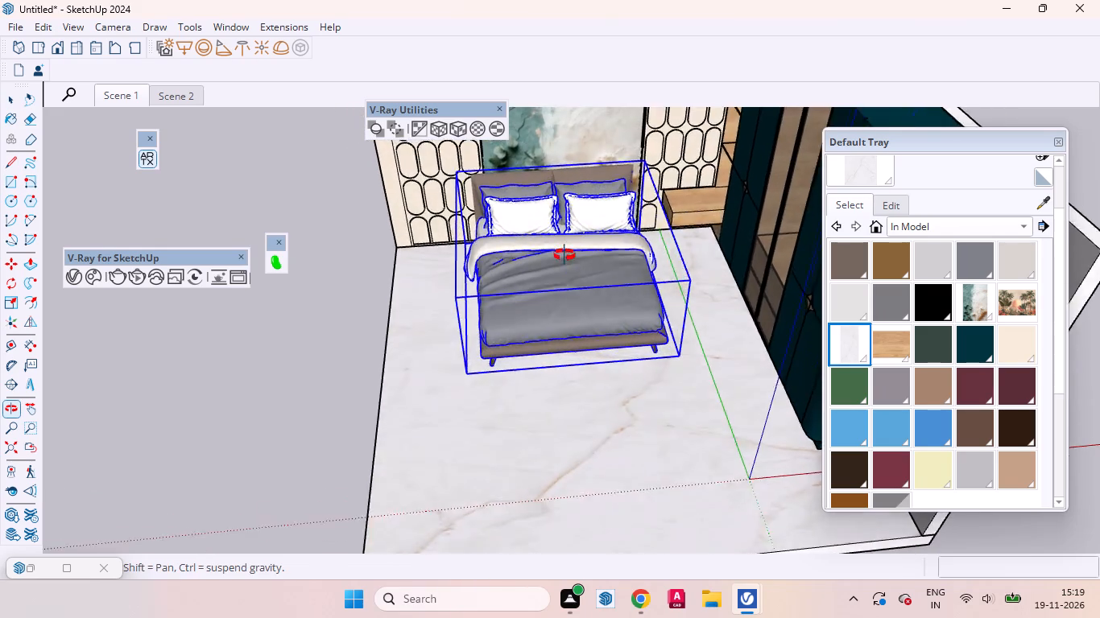
middle_click_drag(564, 255, 545, 211)
scroll(563, 320, "up", 2)
key("m")
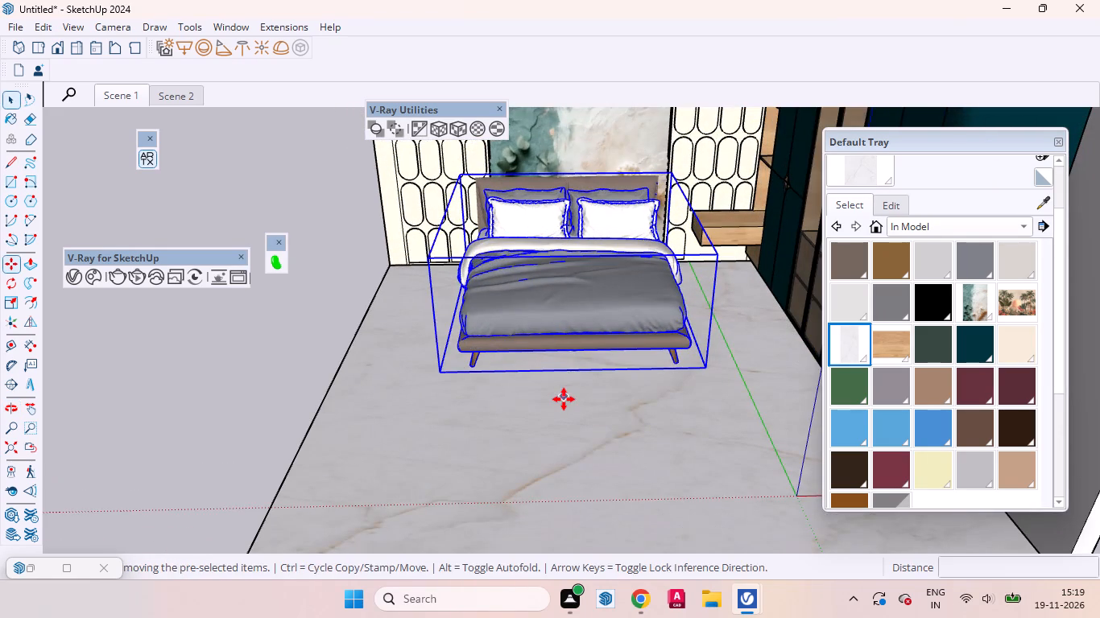
left_click(564, 399)
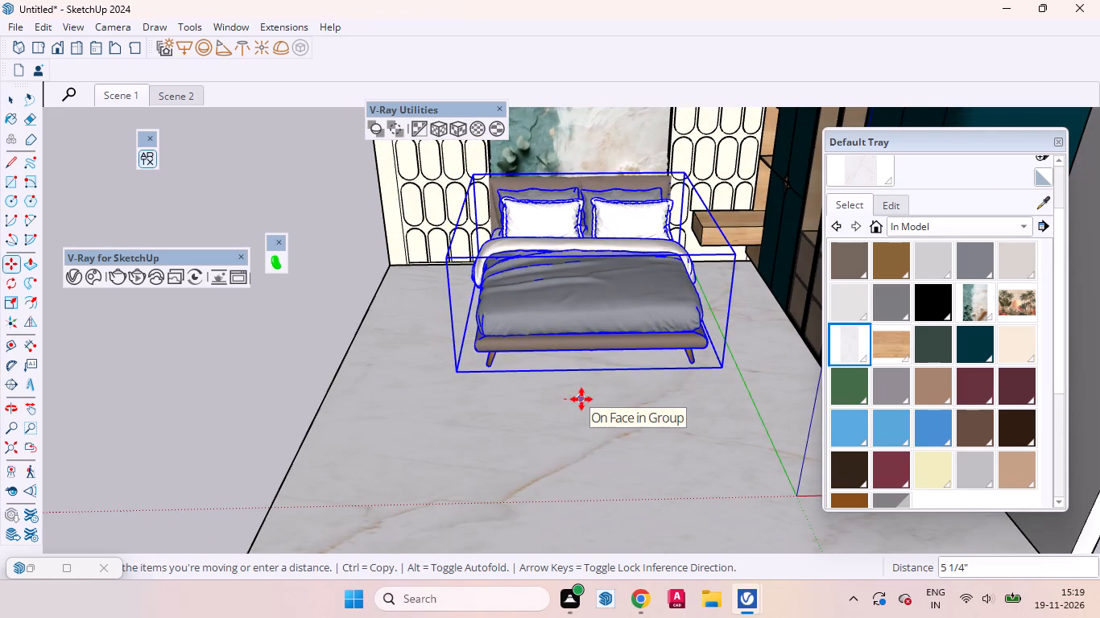
left_click(581, 399)
middle_click_drag(610, 415, 1065, 433)
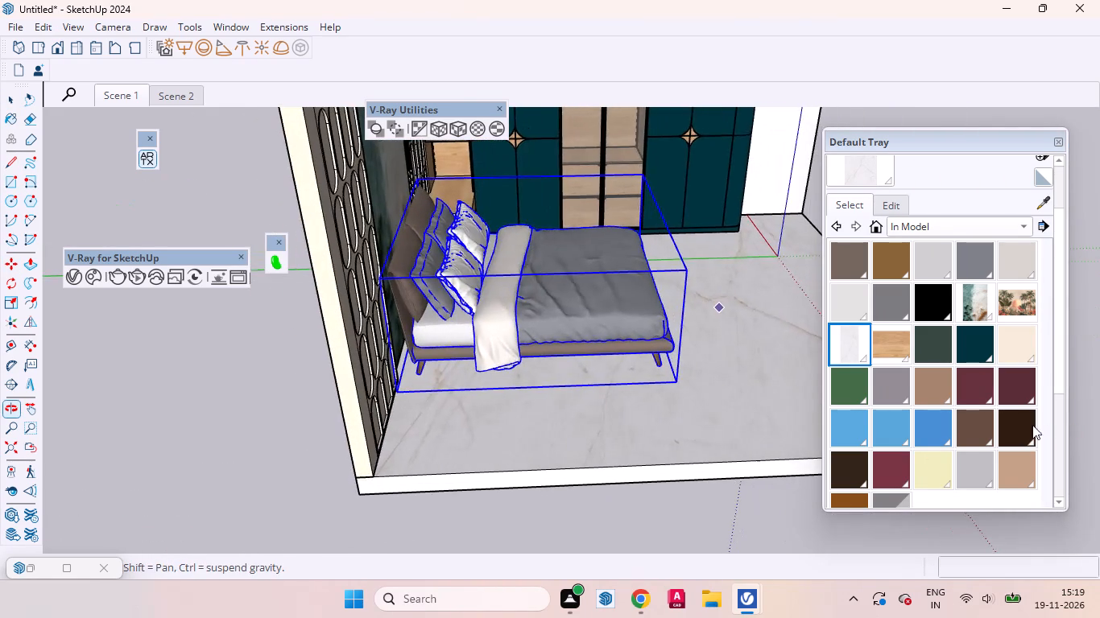
scroll(601, 454, "up", 2)
key("space")
Deselect the bed and review its placement in the room from the saved Scene 2 view.
middle_click_drag(595, 439, 335, 470)
scroll(424, 443, "down", 3)
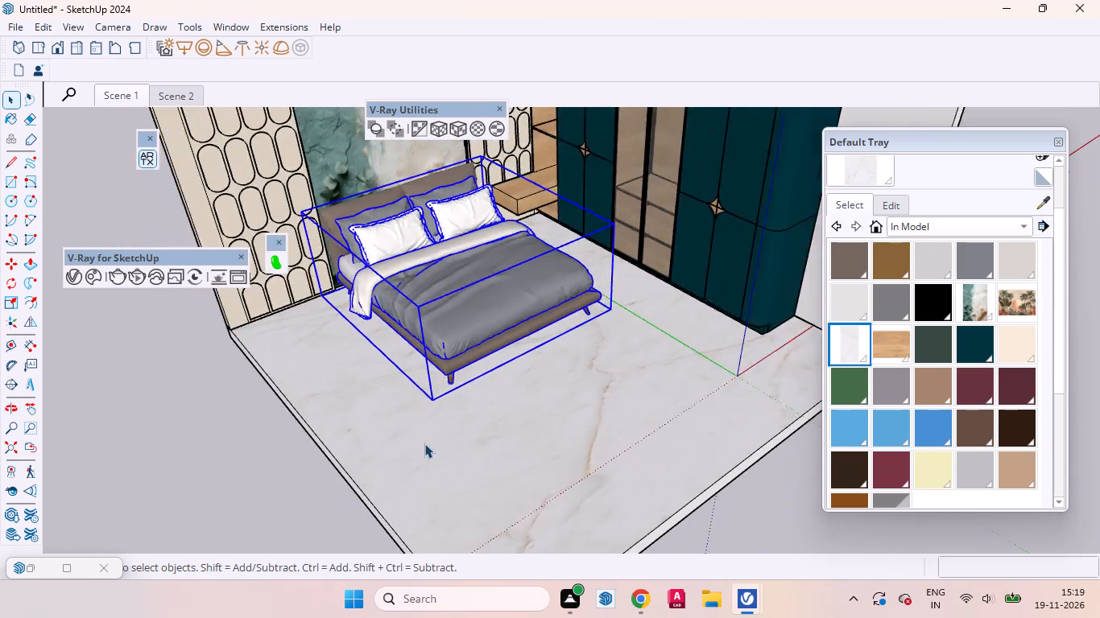
scroll(424, 443, "down", 6)
double_click(696, 513)
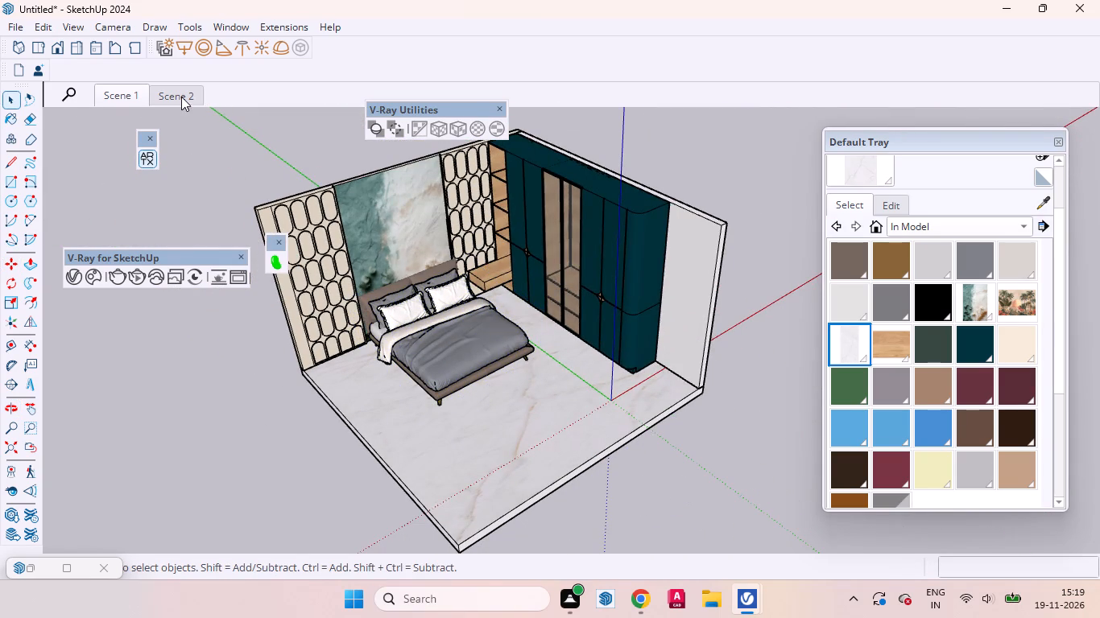
left_click(181, 97)
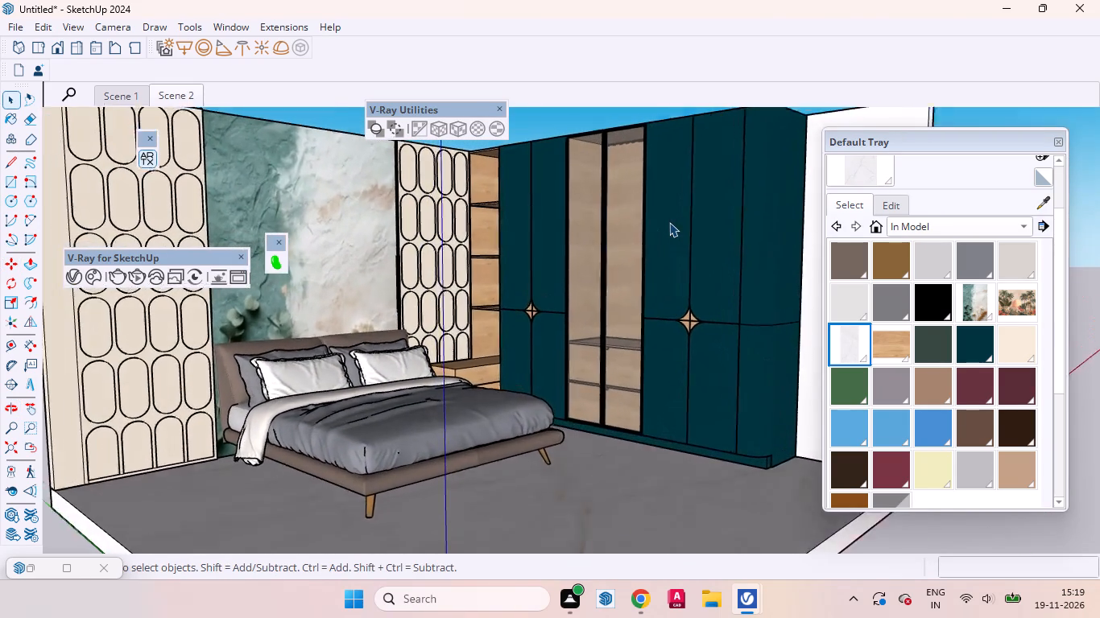
Inspect up close how the bed's front legs meet the marble floor.
scroll(452, 452, "up", 3)
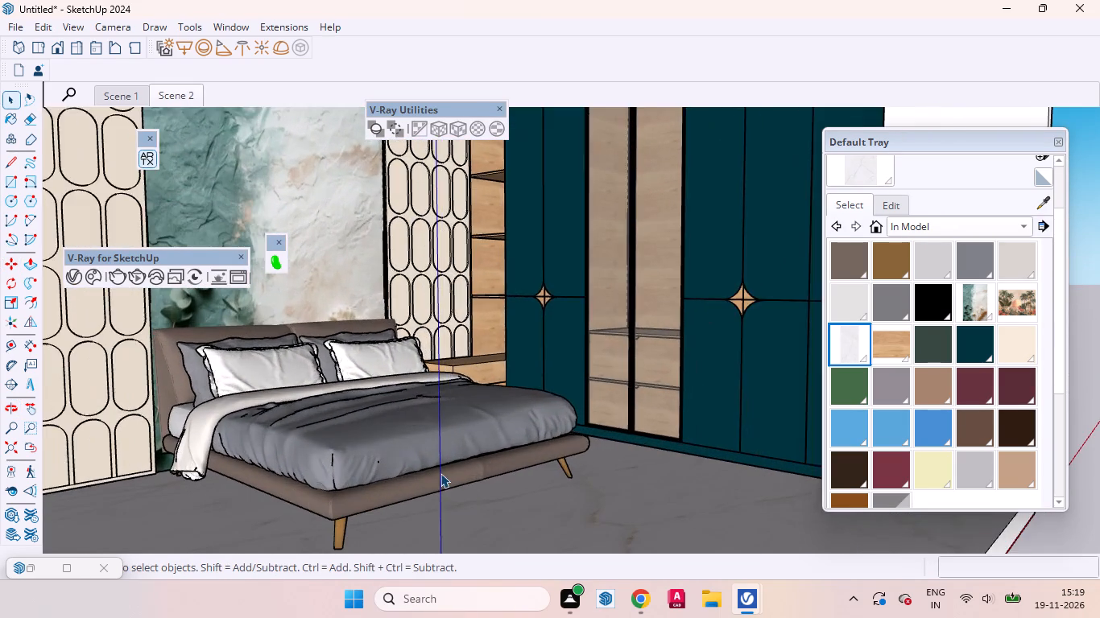
middle_click_drag(440, 470, 550, 424)
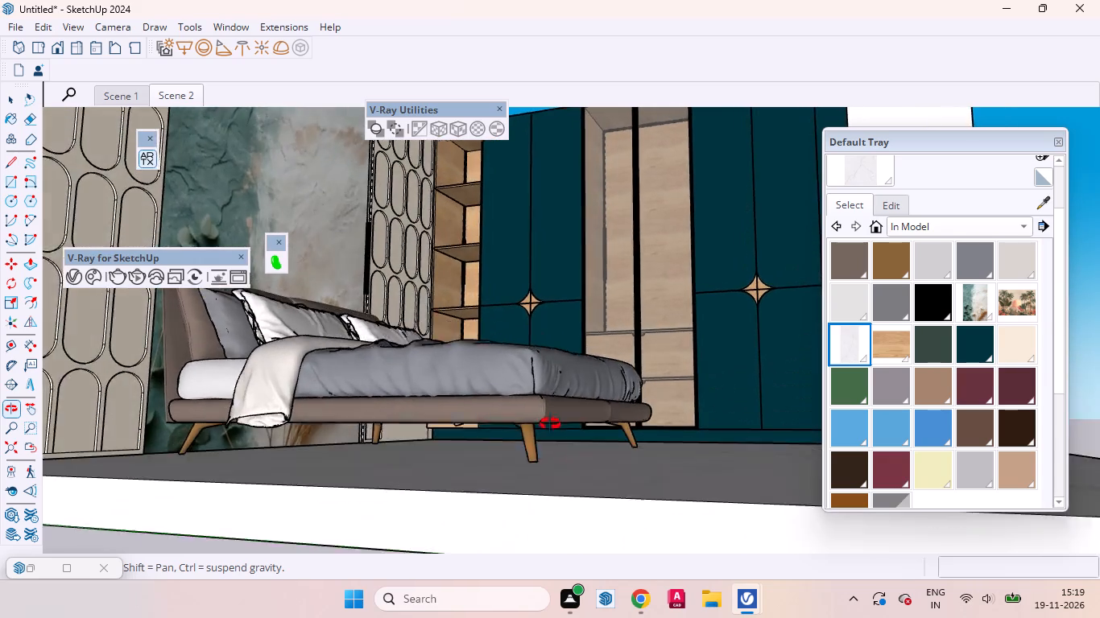
middle_click_drag(550, 424, 552, 423)
scroll(557, 482, "up", 8)
middle_click_drag(550, 490, 590, 440)
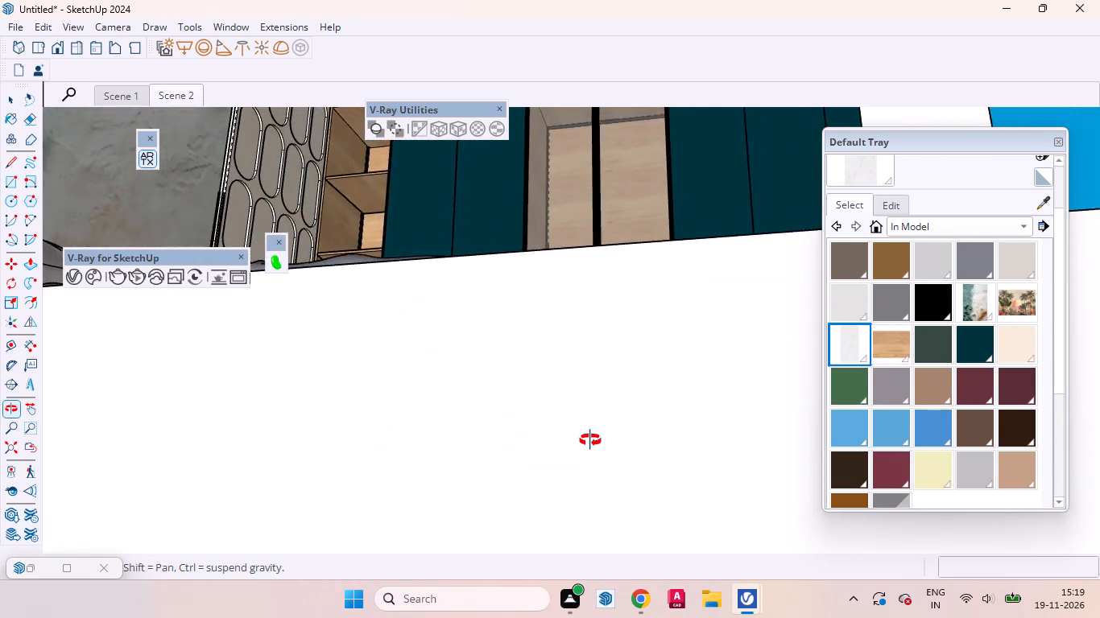
middle_click_drag(590, 440, 598, 486)
scroll(549, 488, "up", 16)
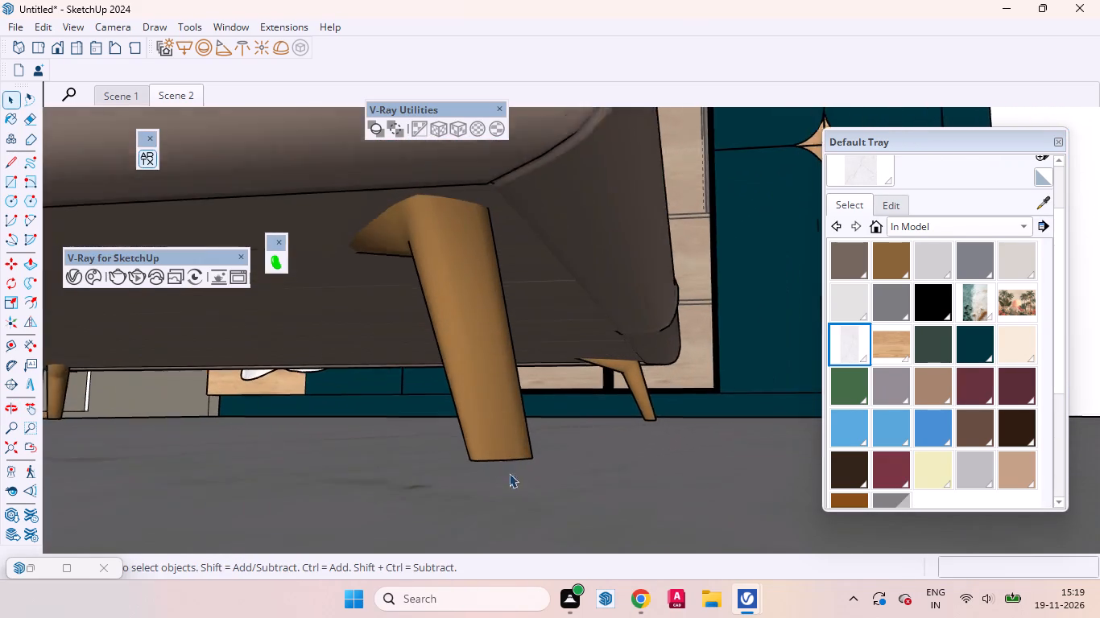
scroll(509, 473, "up", 13)
middle_click_drag(519, 451, 469, 501)
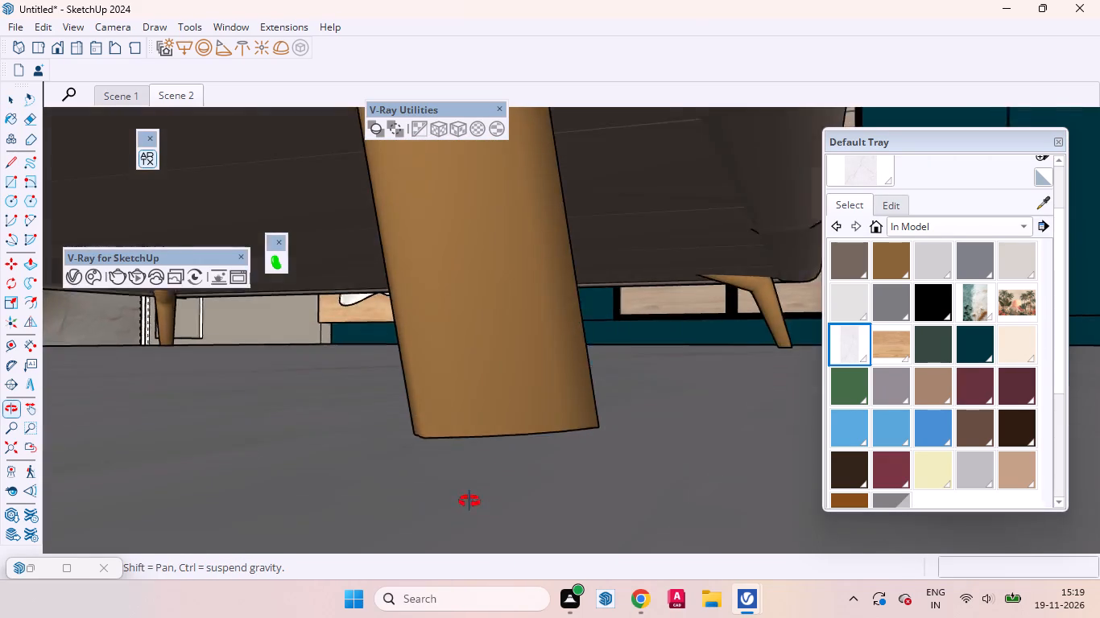
middle_click_drag(469, 501, 469, 505)
scroll(463, 475, "down", 18)
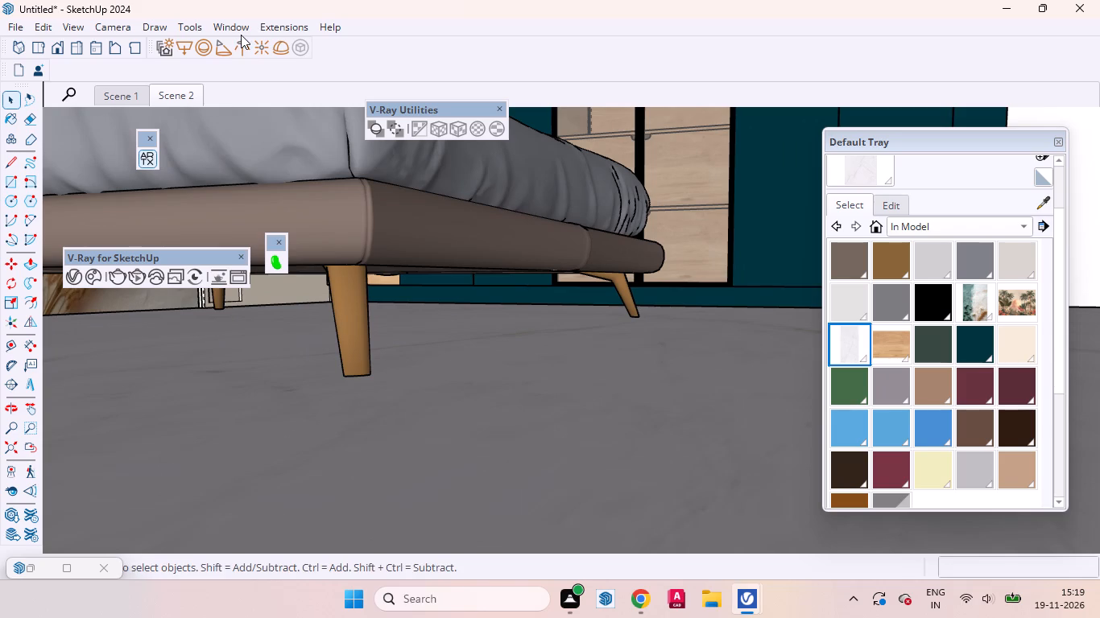
Open 3D Warehouse and search its models for "carpet".
left_click(241, 35)
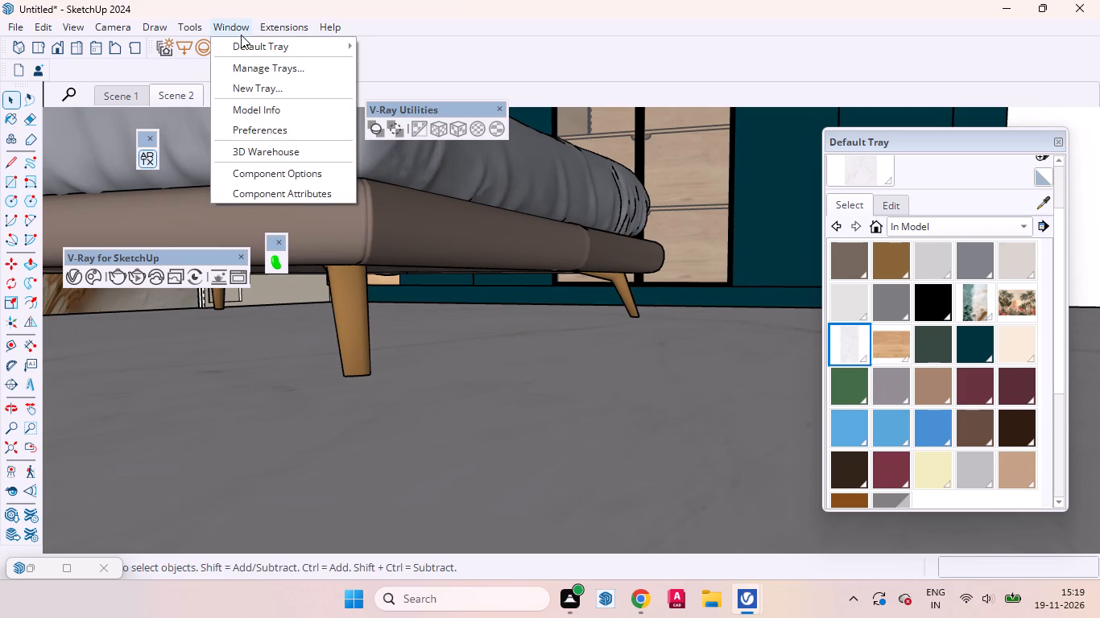
left_click(260, 157)
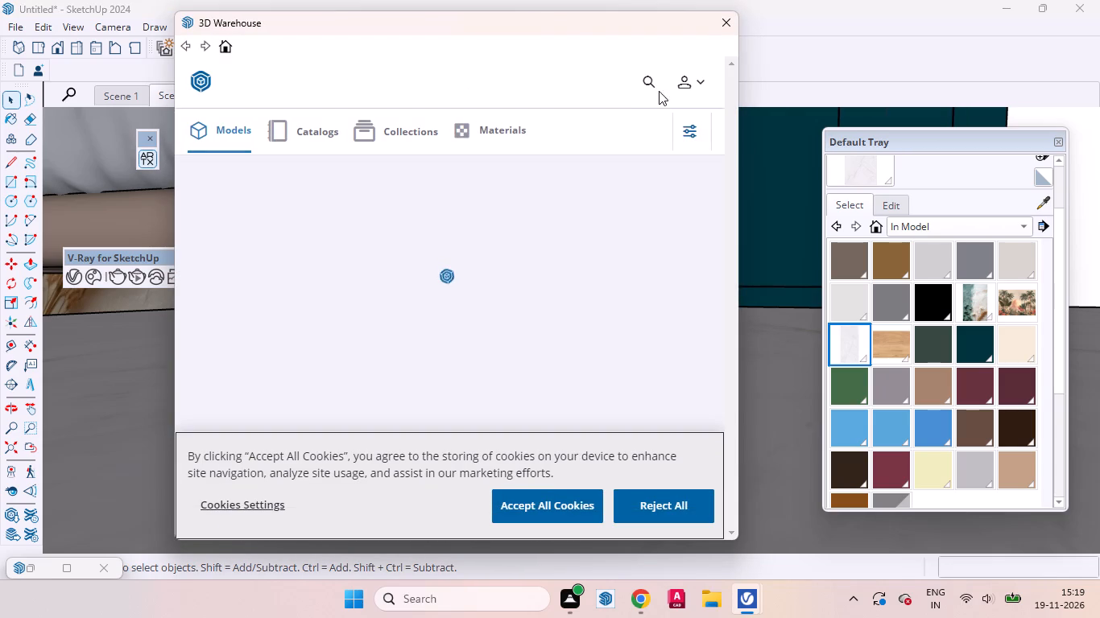
left_click(644, 83)
left_click_drag(217, 84, 172, 77)
left_click_drag(238, 84, 187, 78)
left_click(242, 87)
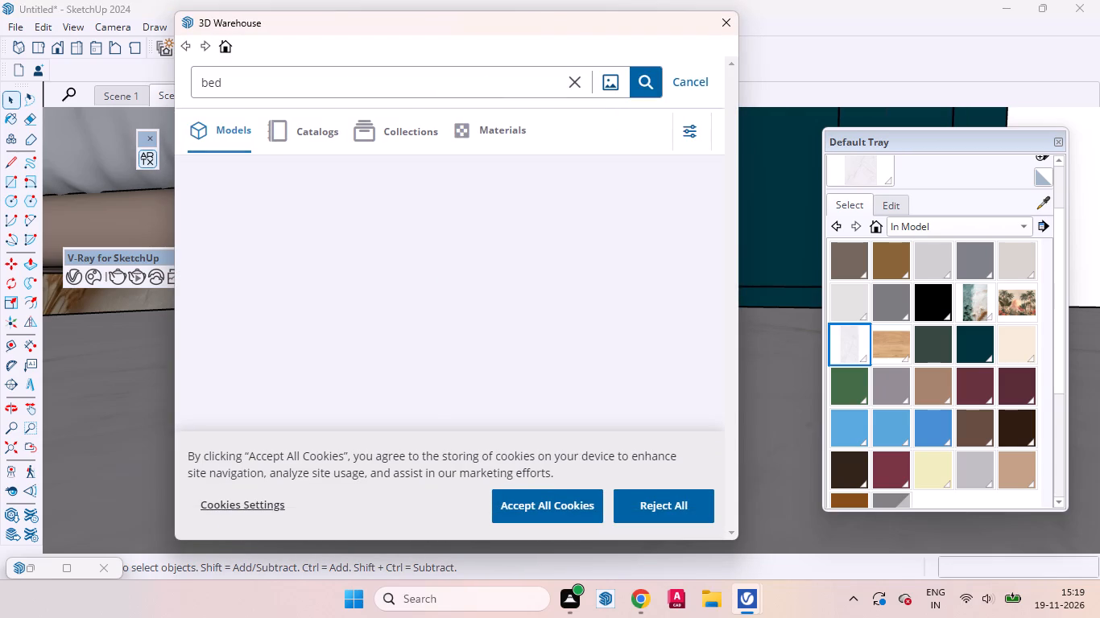
key("BackSpace")
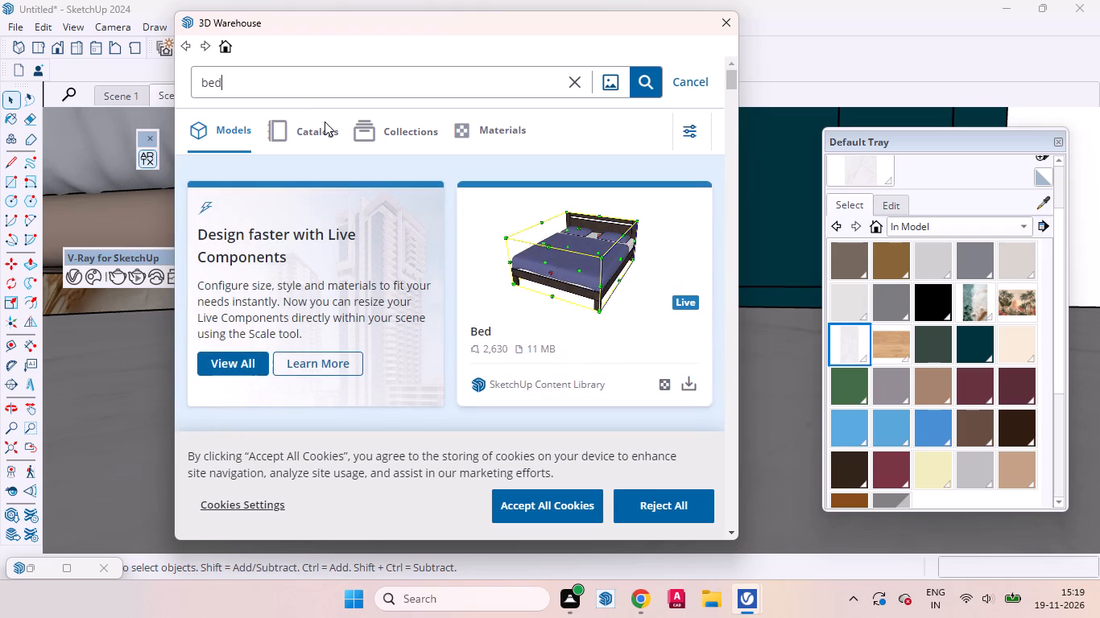
key("BackSpace")
key("BackSpace")
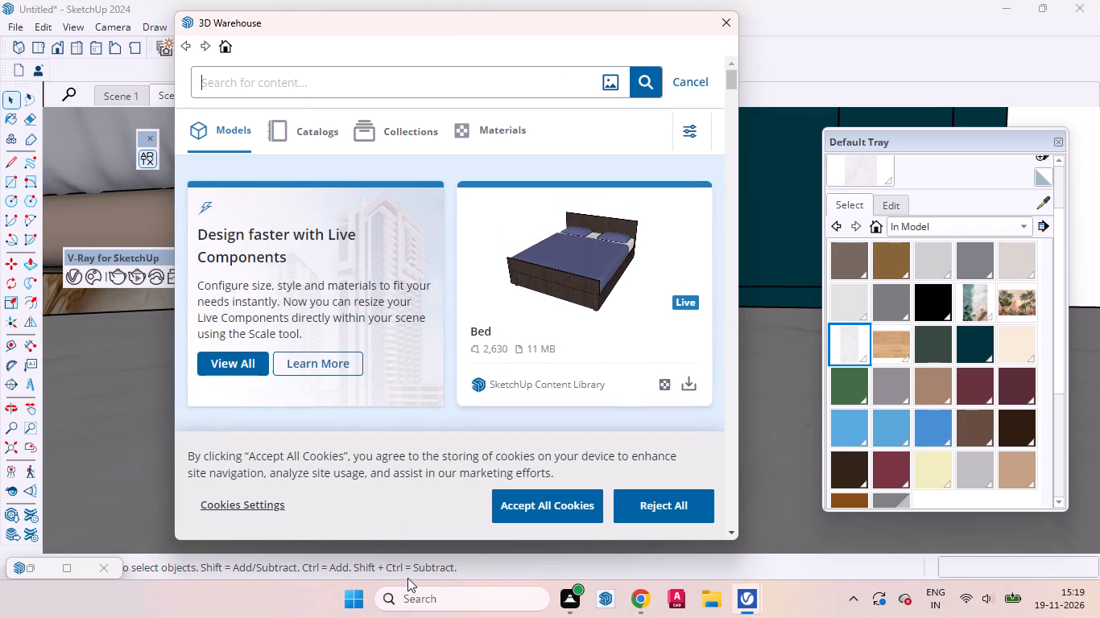
type("carpet")
key("Return")
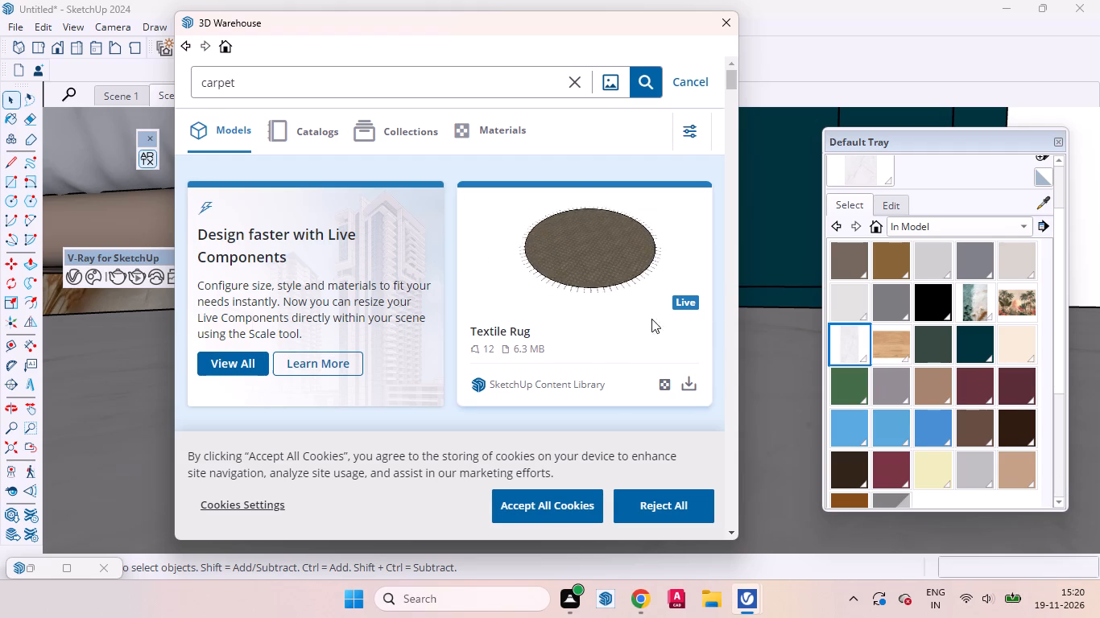
Browse the carpet models and compare their shapes and patterns for a rug that suits the bedroom.
scroll(544, 359, "down", 5)
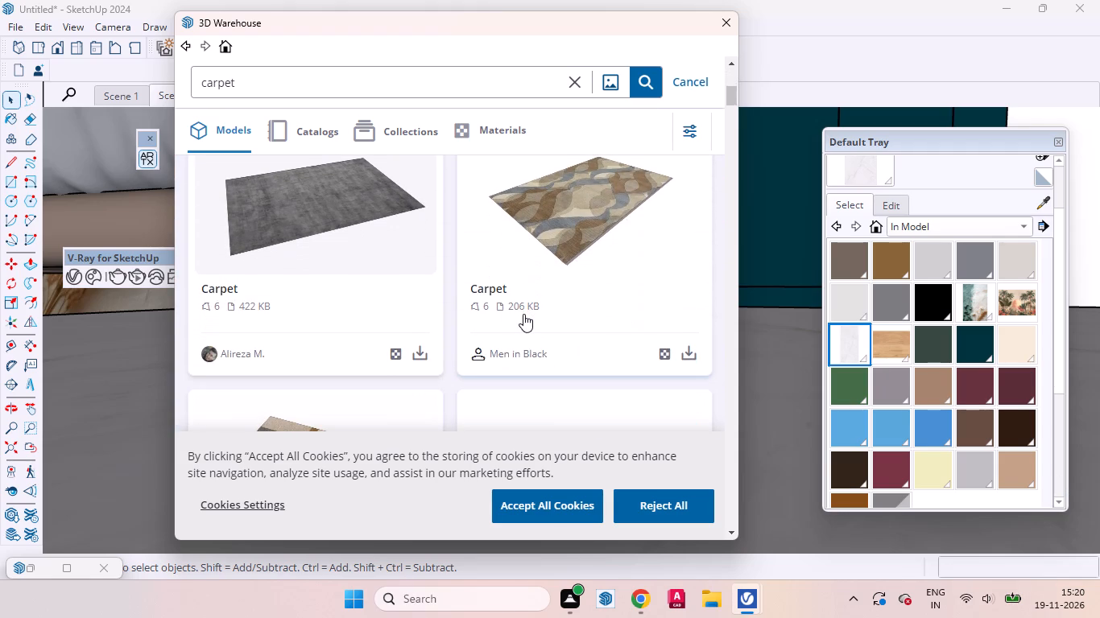
scroll(482, 307, "down", 1)
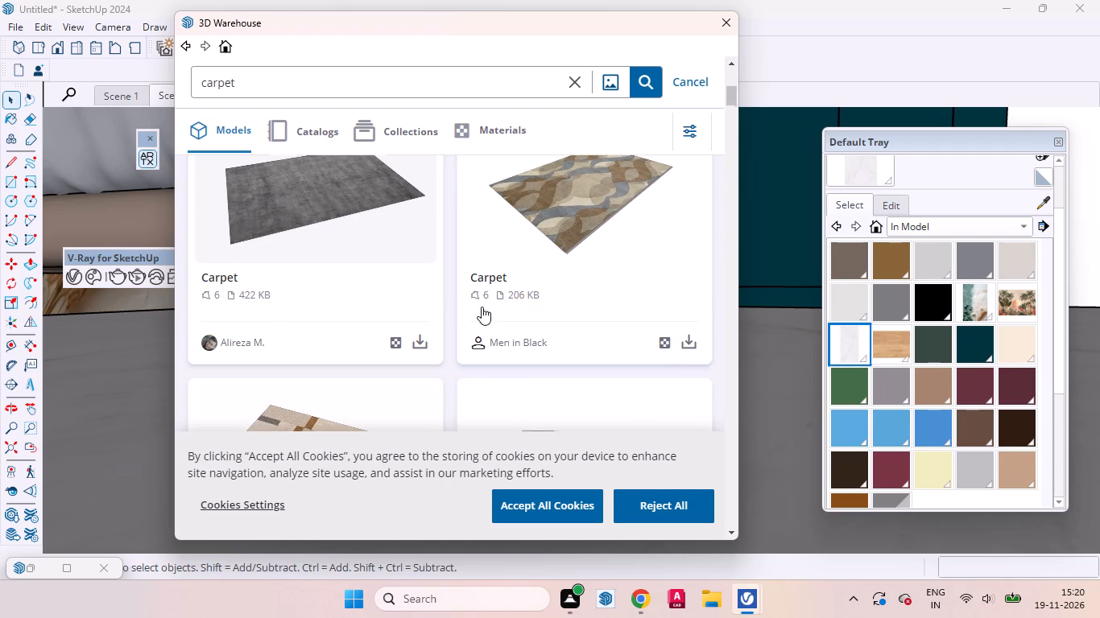
scroll(482, 307, "down", 6)
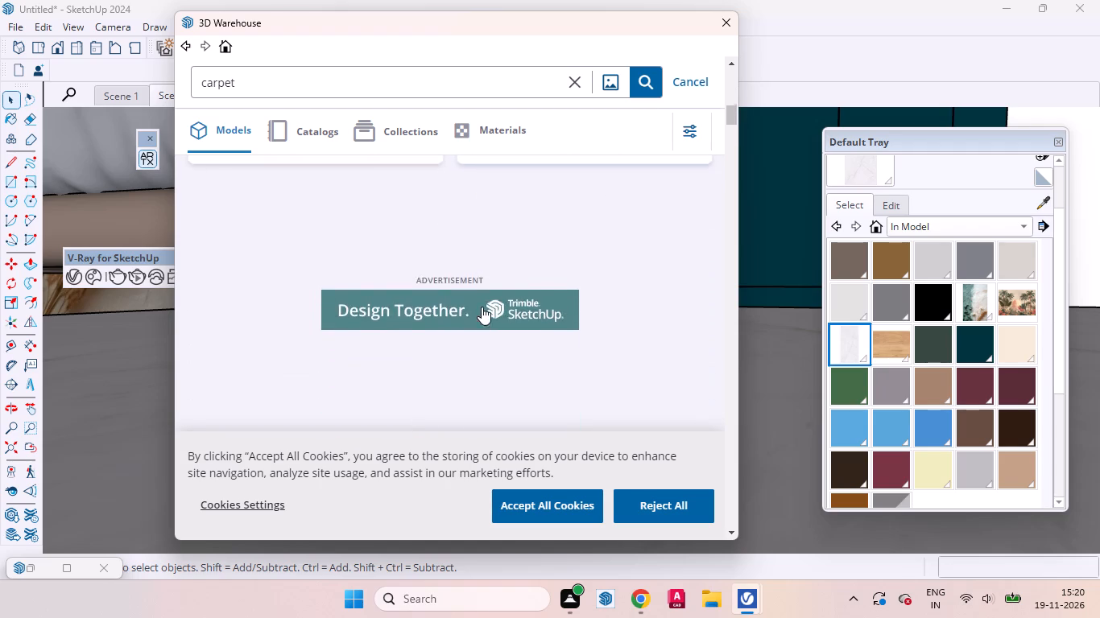
scroll(482, 307, "down", 13)
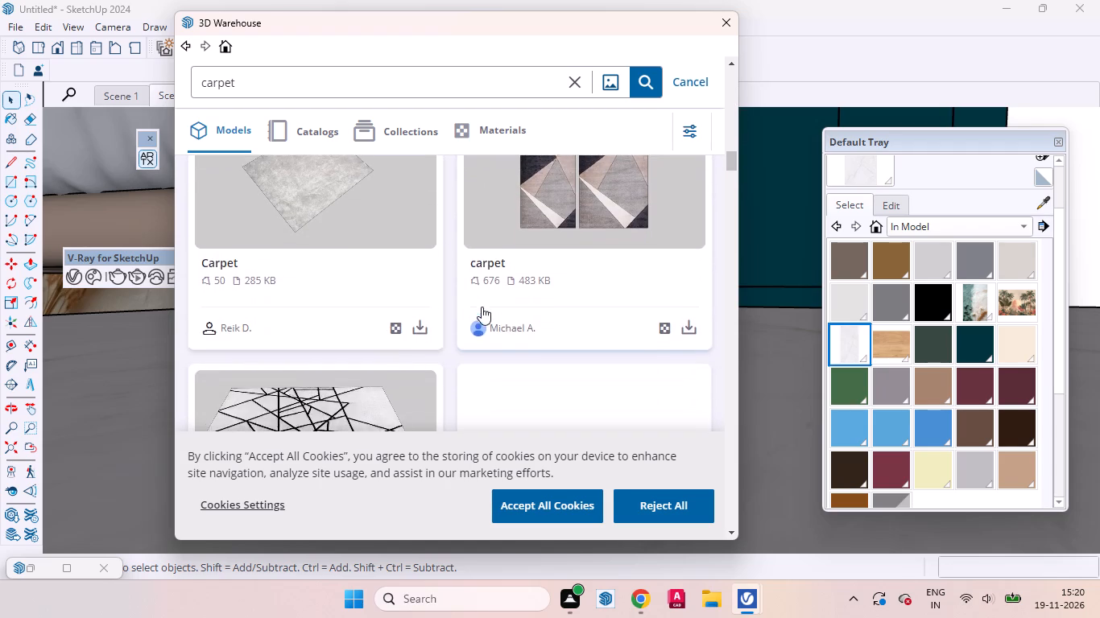
scroll(482, 307, "down", 5)
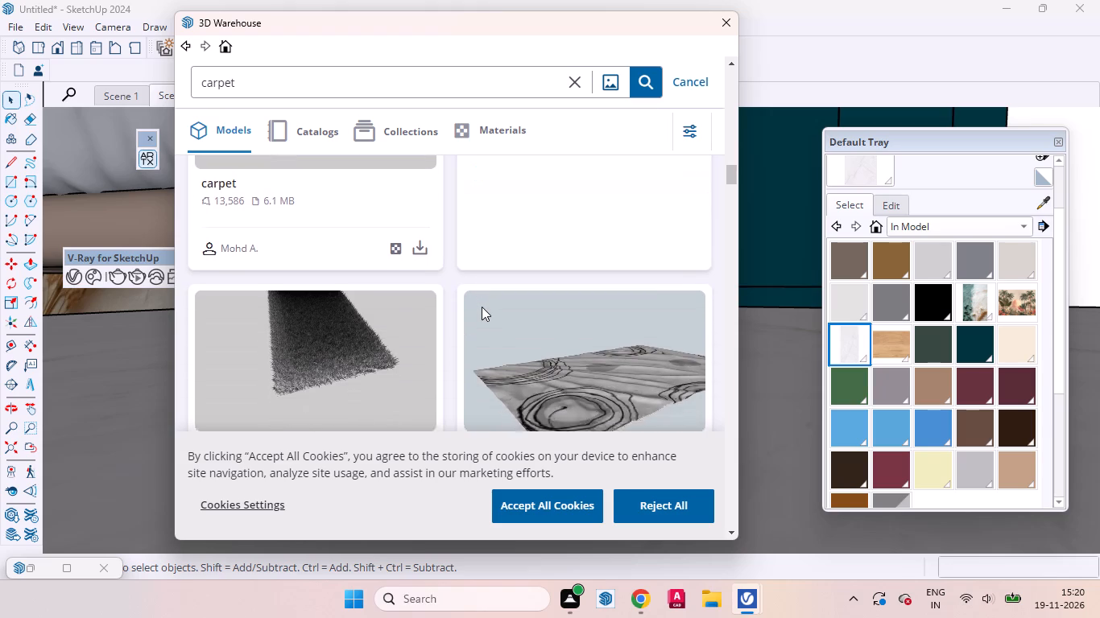
scroll(482, 307, "down", 3)
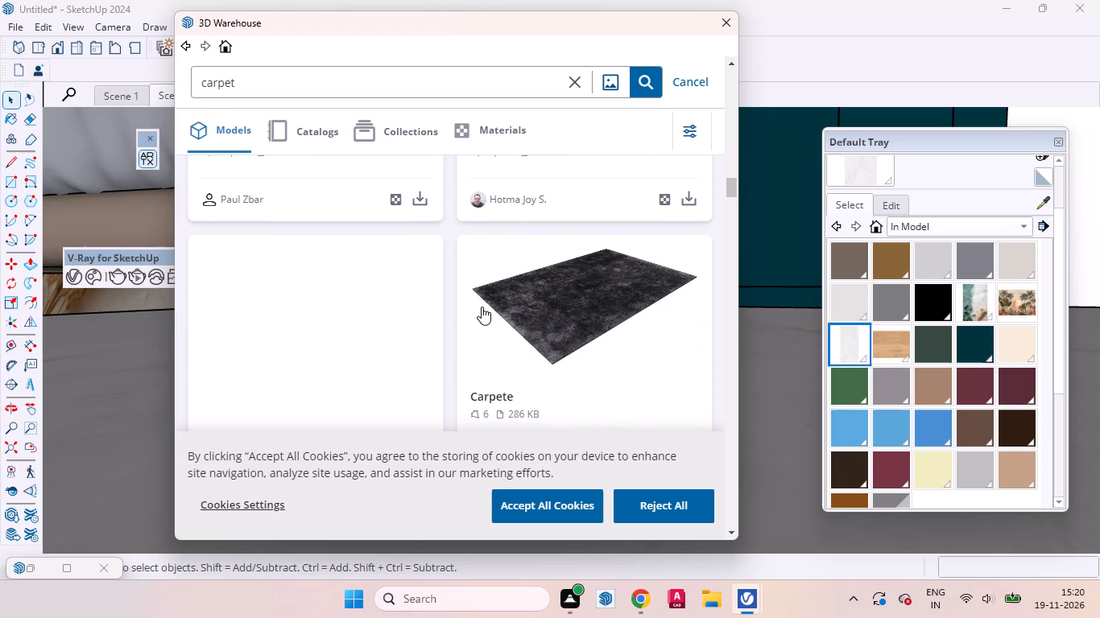
scroll(482, 307, "down", 2)
scroll(482, 307, "up", 1)
scroll(482, 307, "down", 1)
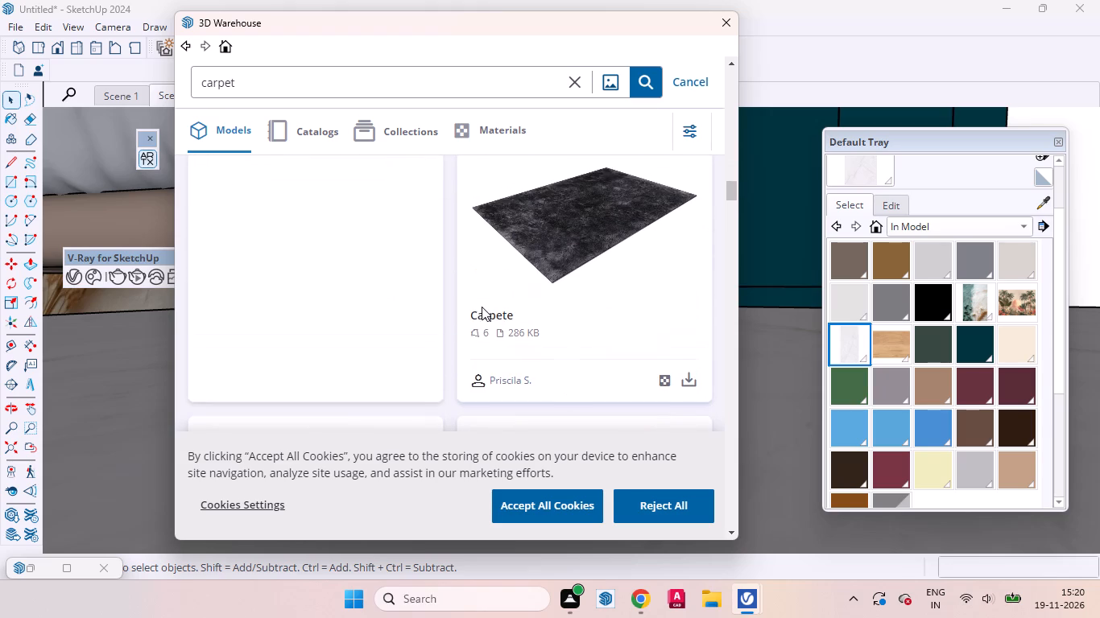
scroll(482, 307, "down", 2)
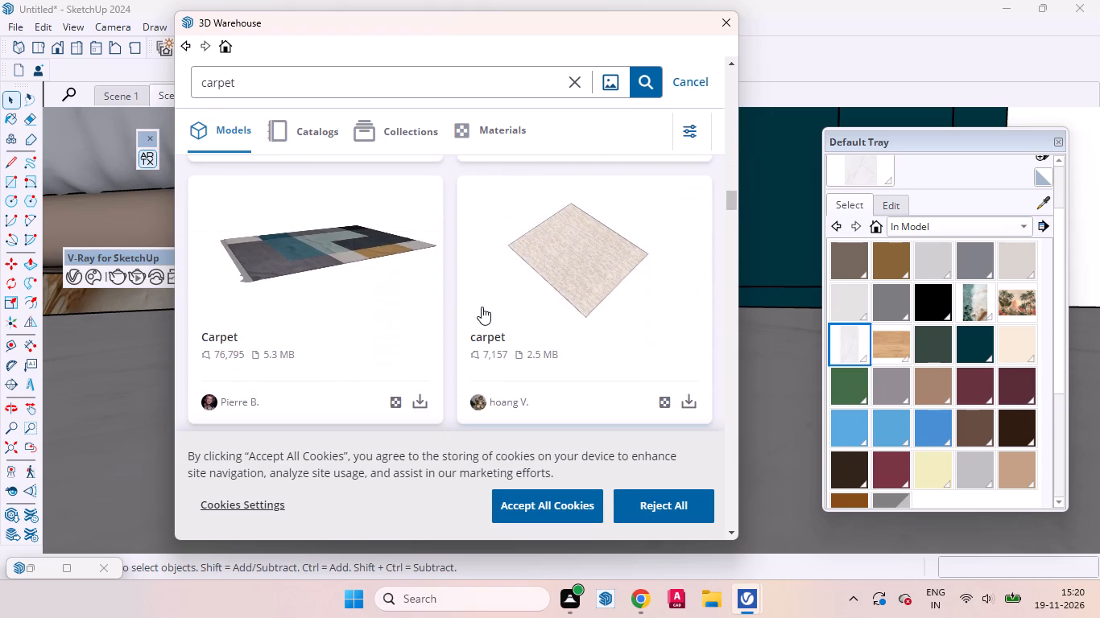
scroll(482, 307, "up", 1)
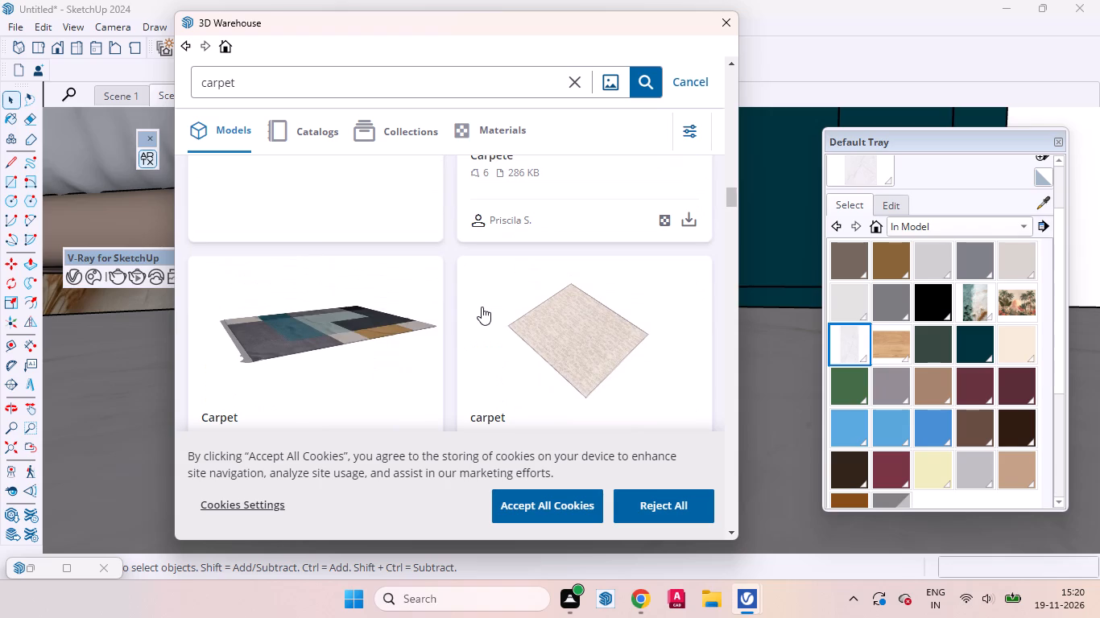
scroll(482, 307, "up", 2)
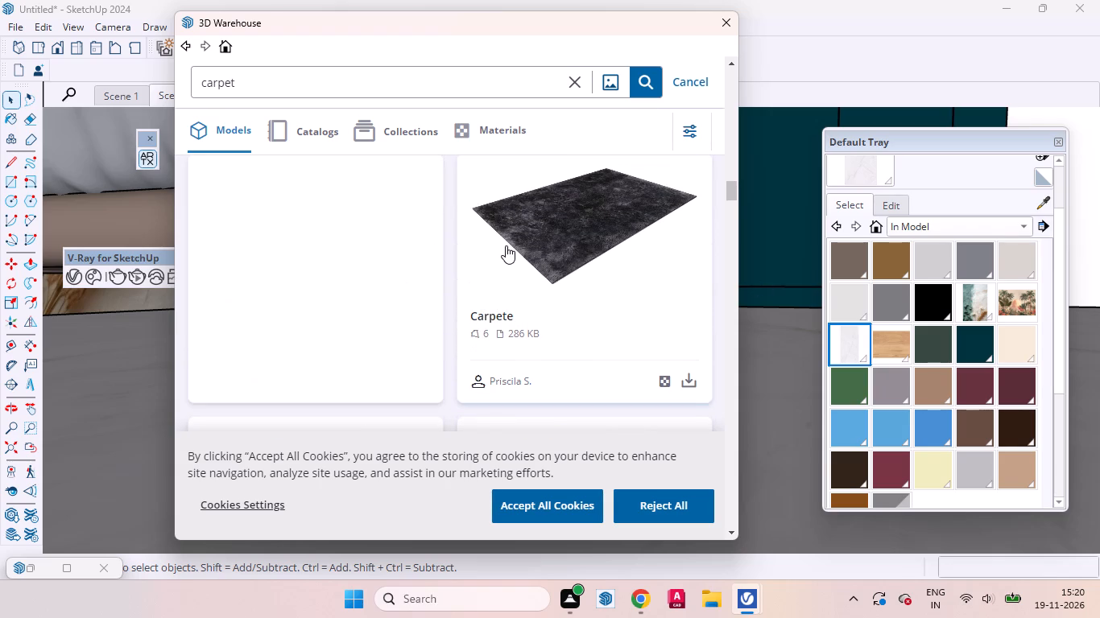
scroll(506, 245, "down", 1)
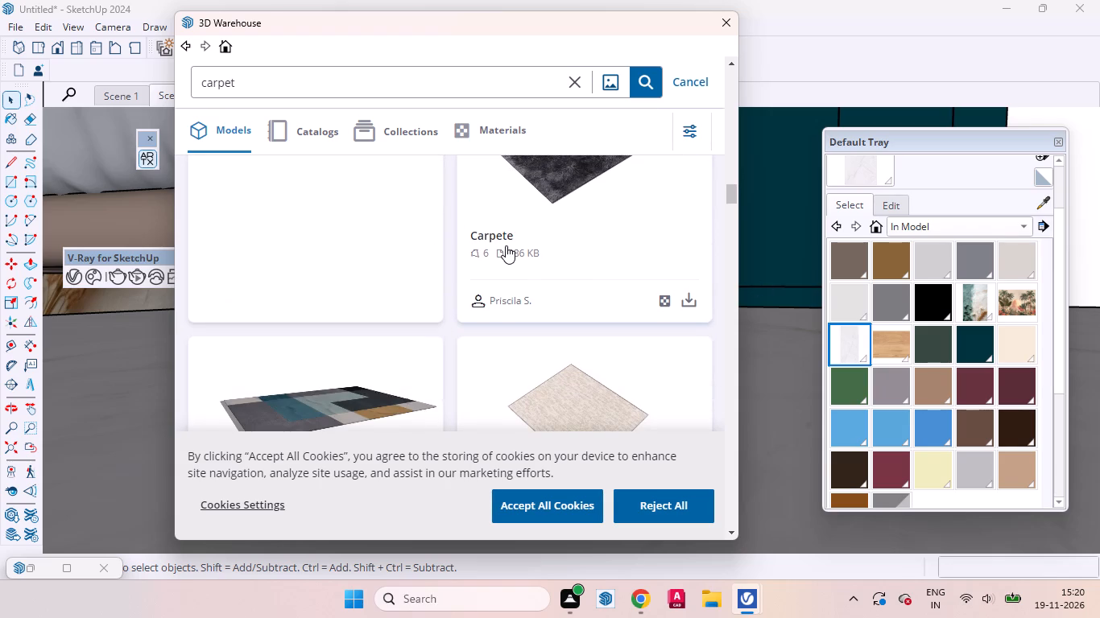
scroll(506, 245, "down", 2)
scroll(506, 245, "up", 1)
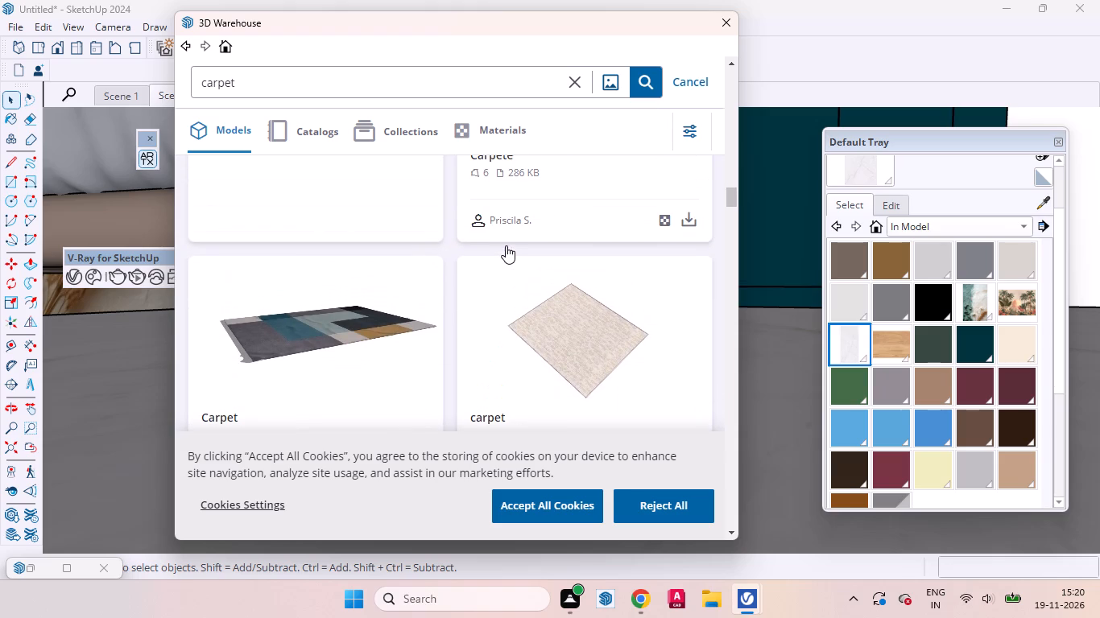
scroll(518, 237, "up", 1)
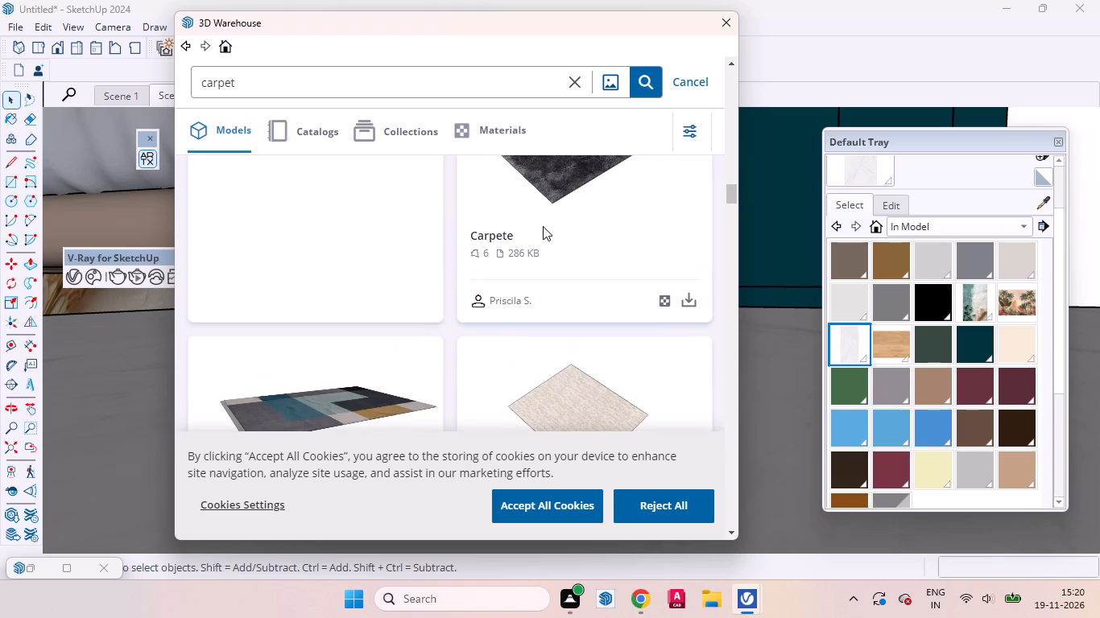
scroll(505, 241, "up", 2)
scroll(565, 270, "up", 5)
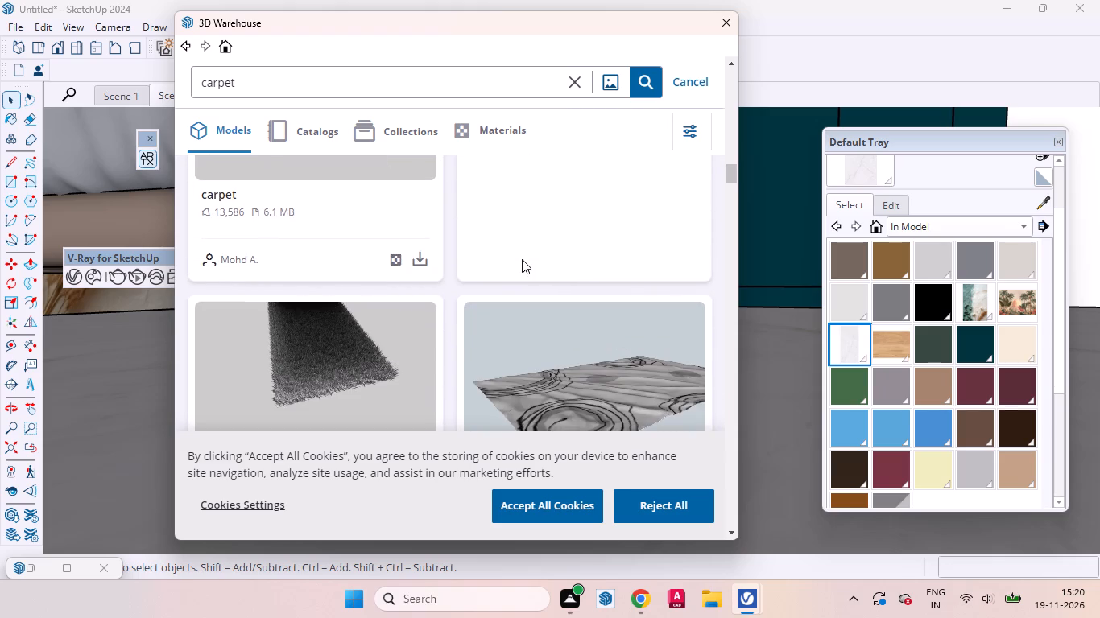
scroll(522, 259, "up", 5)
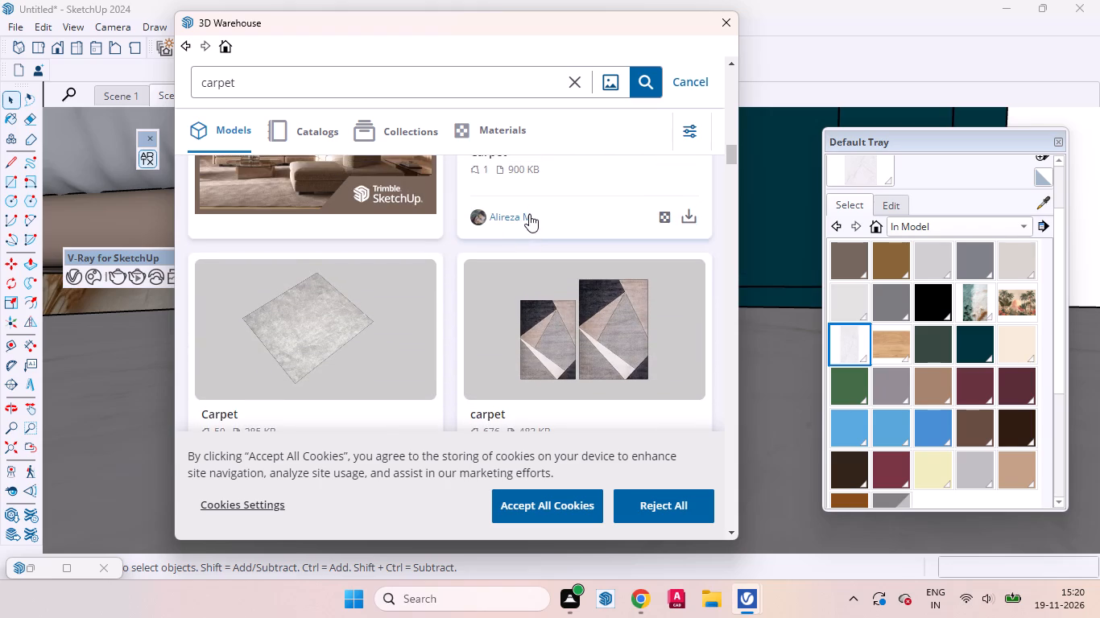
scroll(529, 214, "down", 1)
scroll(531, 214, "up", 8)
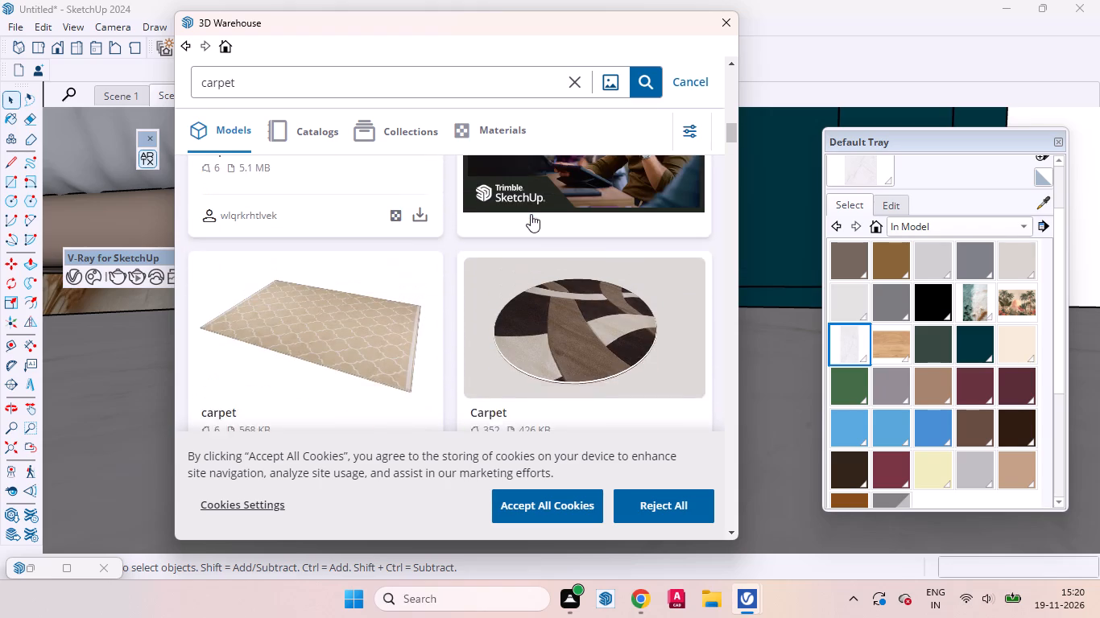
scroll(531, 214, "down", 2)
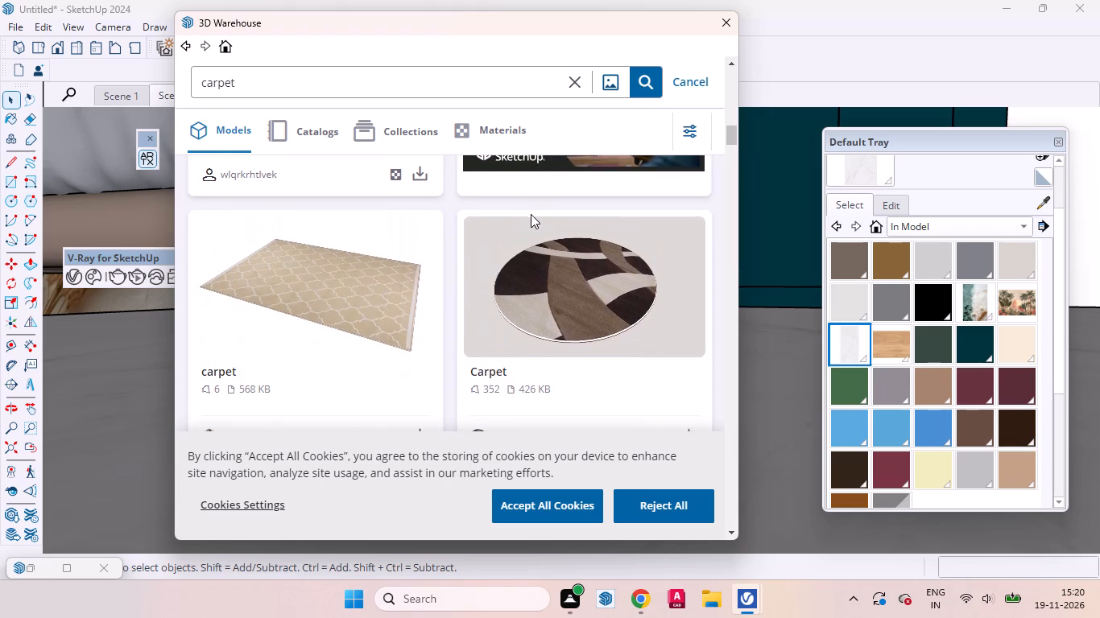
scroll(531, 214, "down", 1)
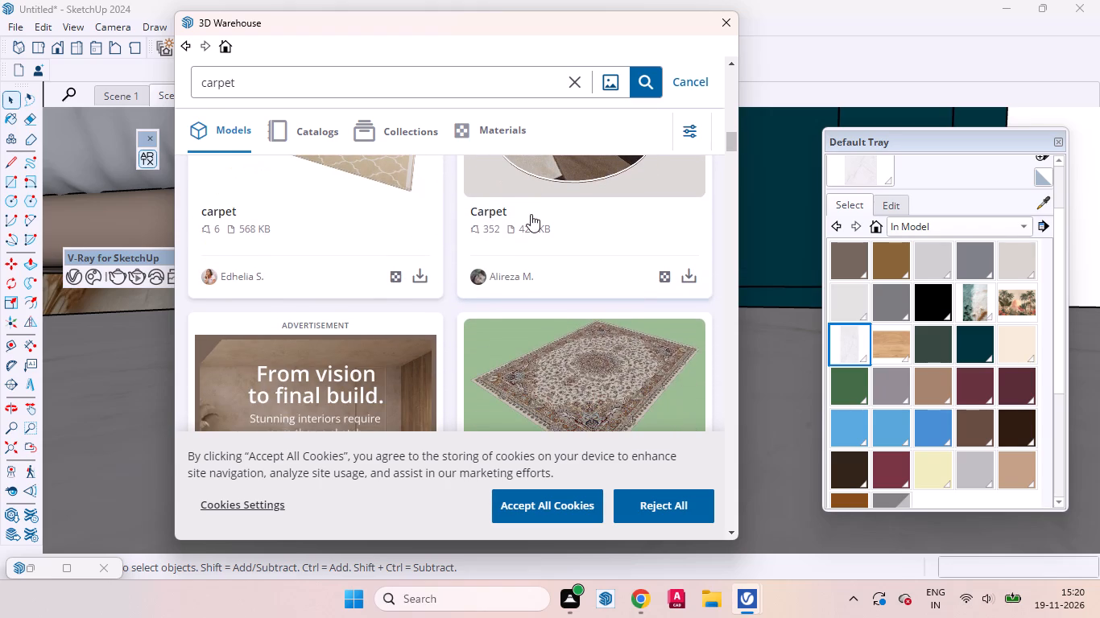
scroll(531, 214, "down", 1)
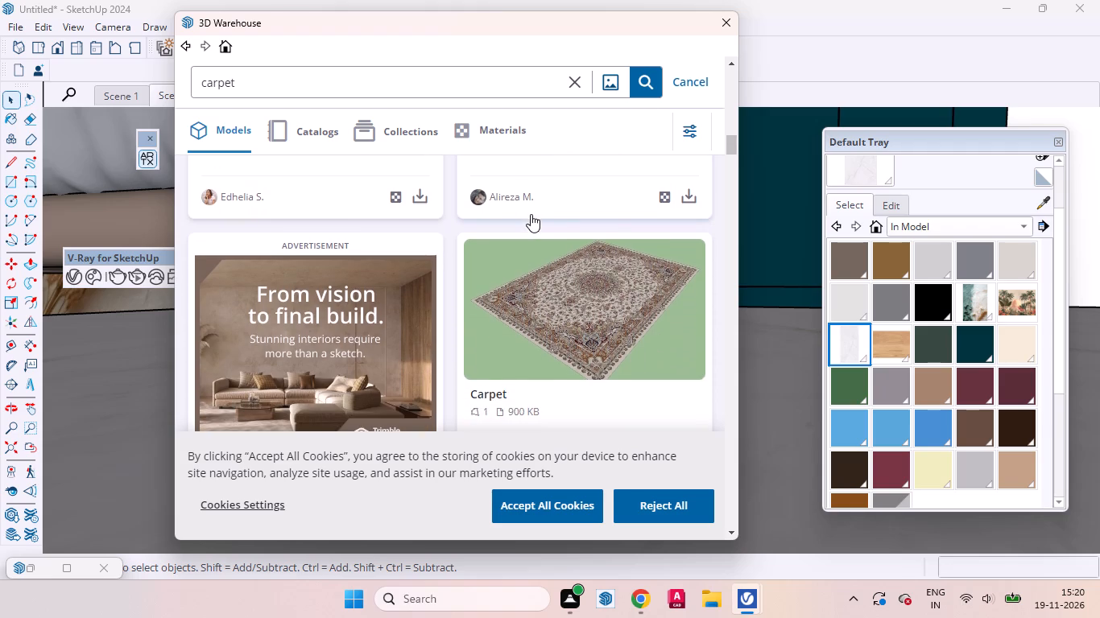
scroll(531, 214, "down", 4)
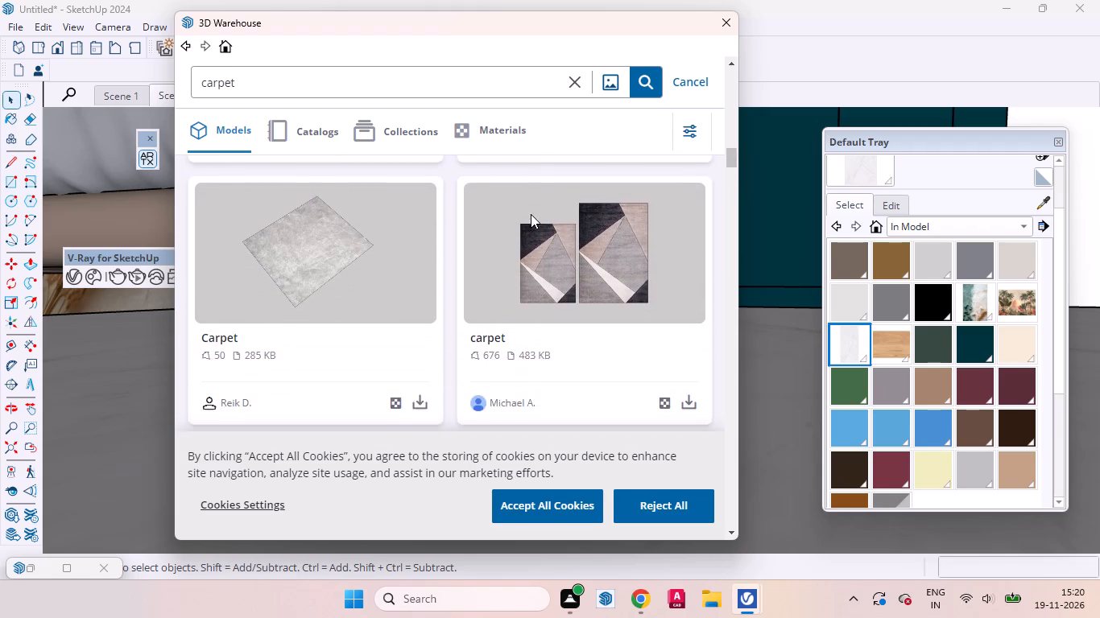
scroll(531, 214, "down", 2)
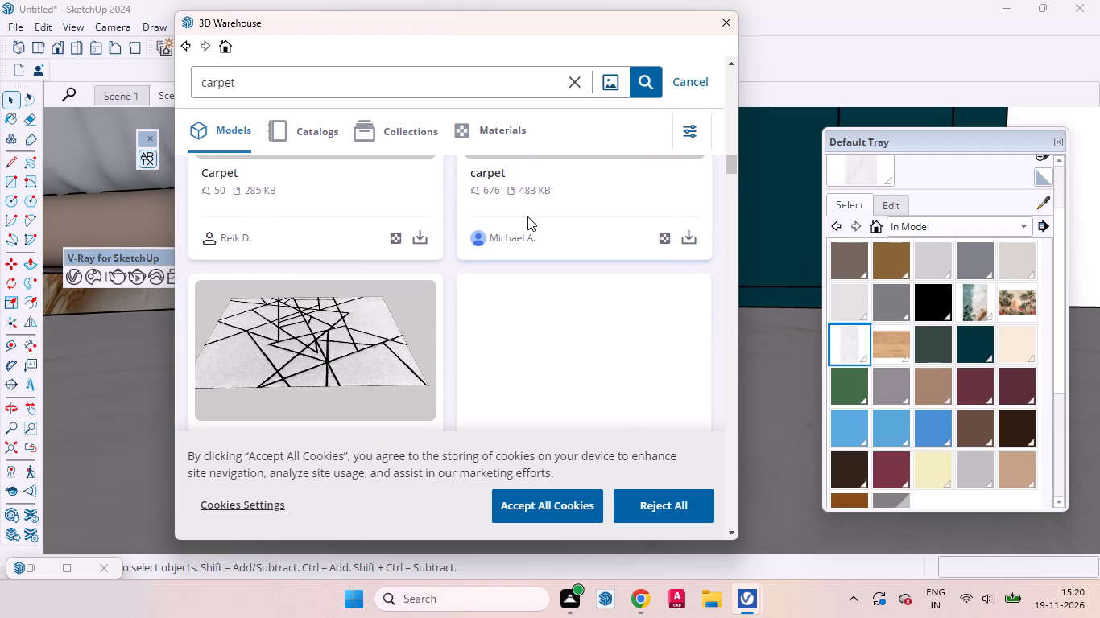
scroll(554, 200, "down", 3)
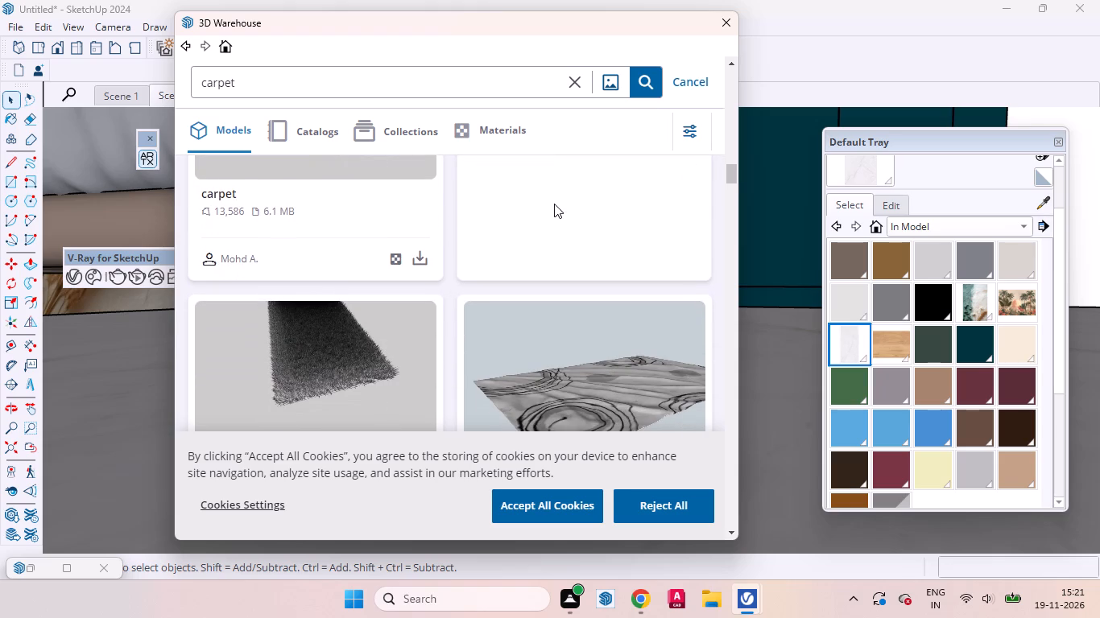
scroll(554, 204, "down", 2)
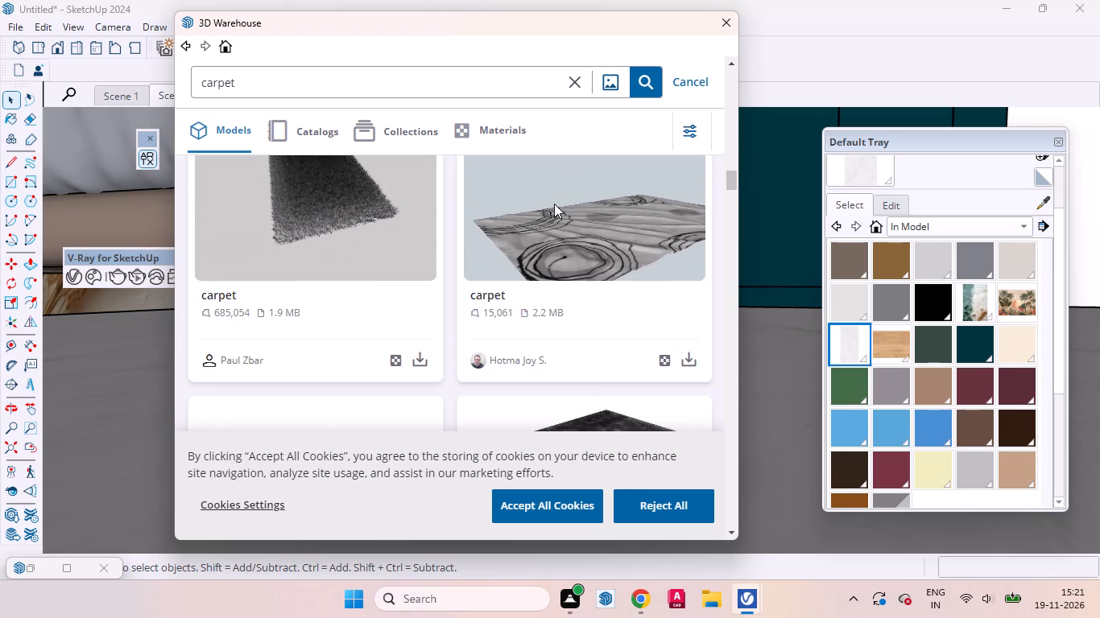
Pick the dark grey "Carpete" model (286 KB) from the carpet results and load it directly into the bedroom model.
scroll(554, 204, "down", 4)
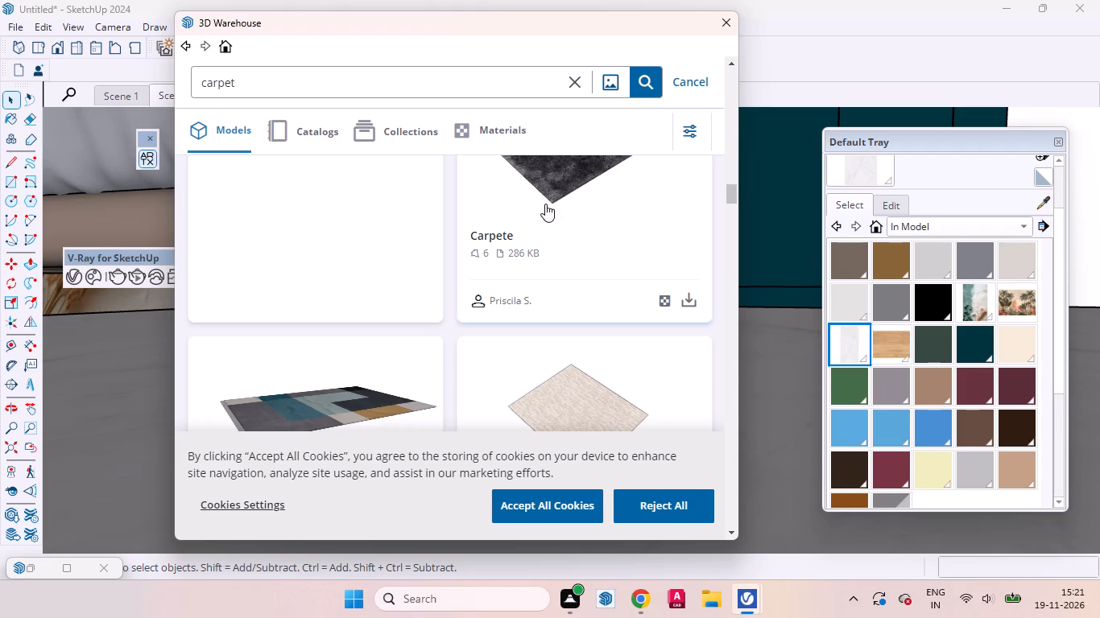
scroll(571, 208, "up", 1)
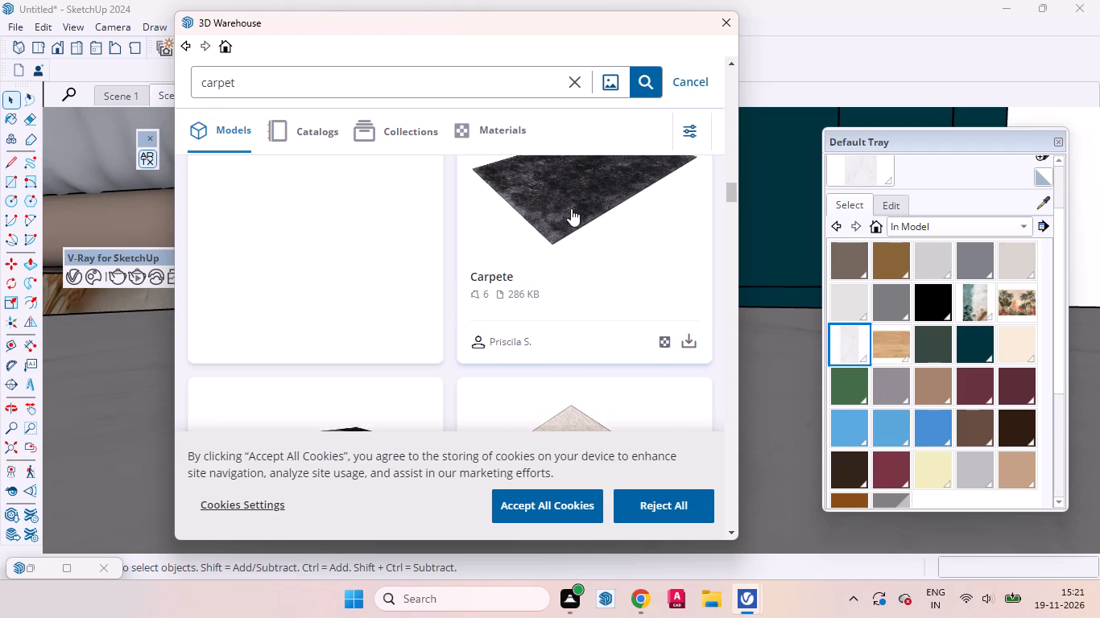
scroll(571, 208, "down", 1)
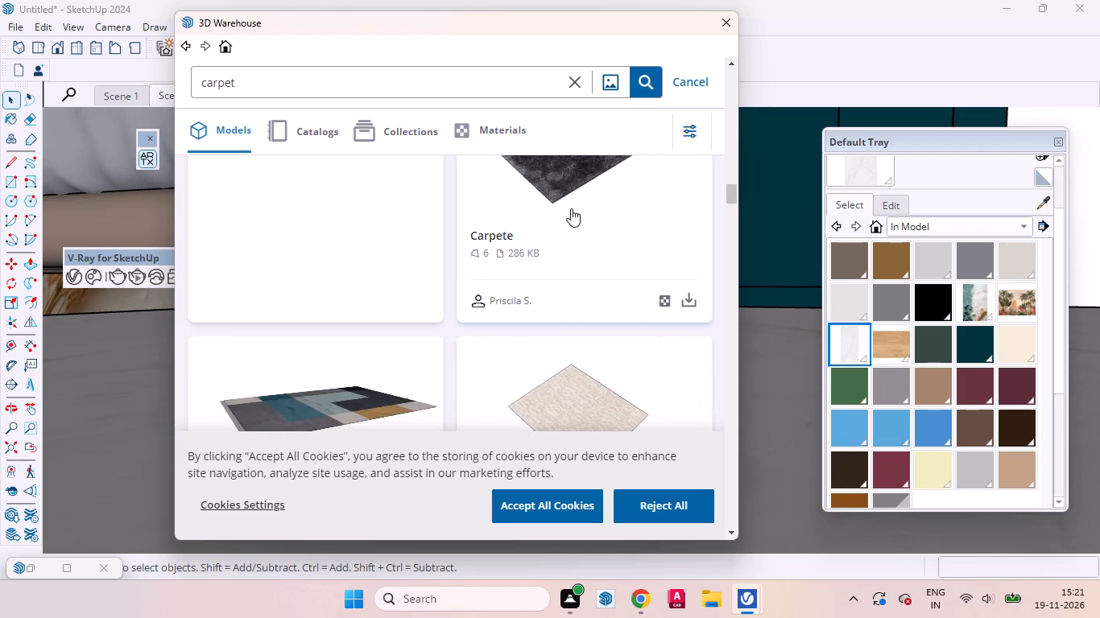
scroll(571, 208, "down", 1)
scroll(571, 208, "up", 2)
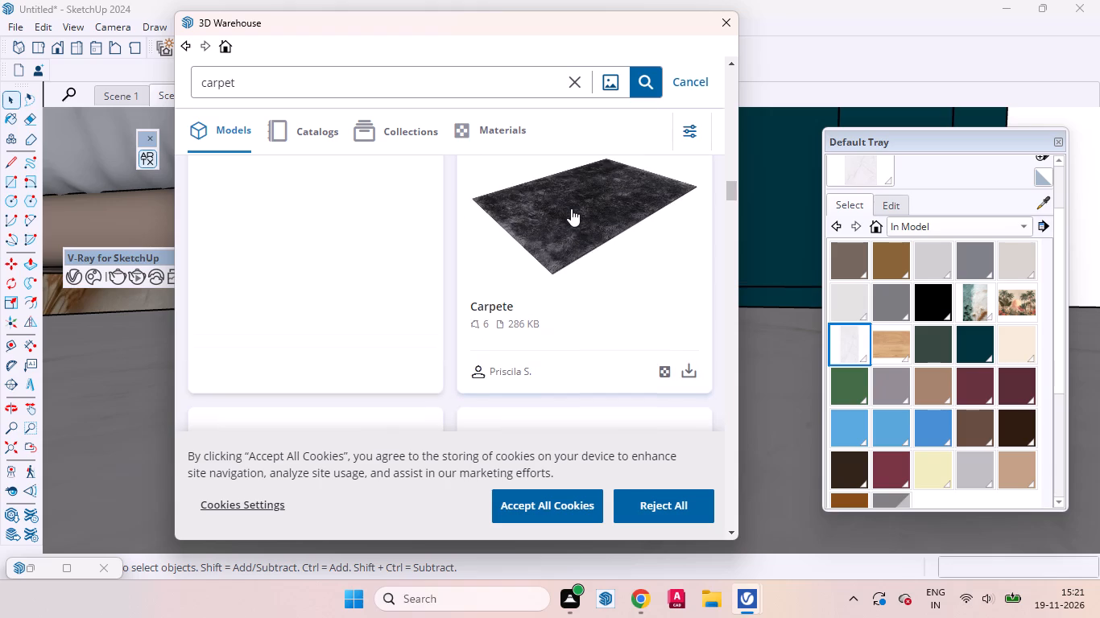
scroll(566, 223, "down", 1)
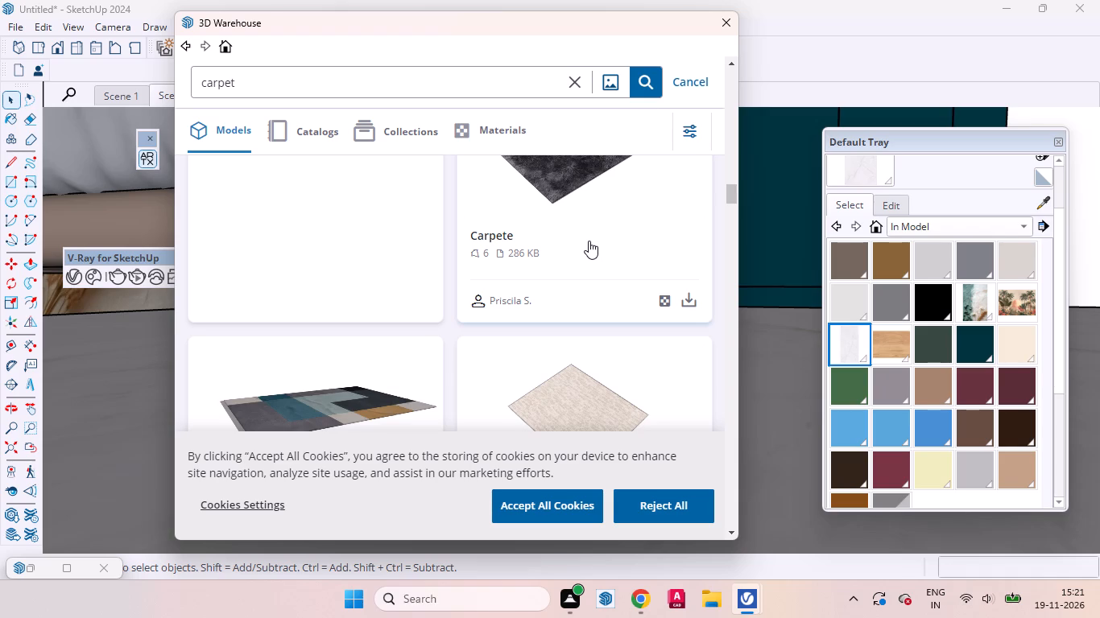
left_click(685, 303)
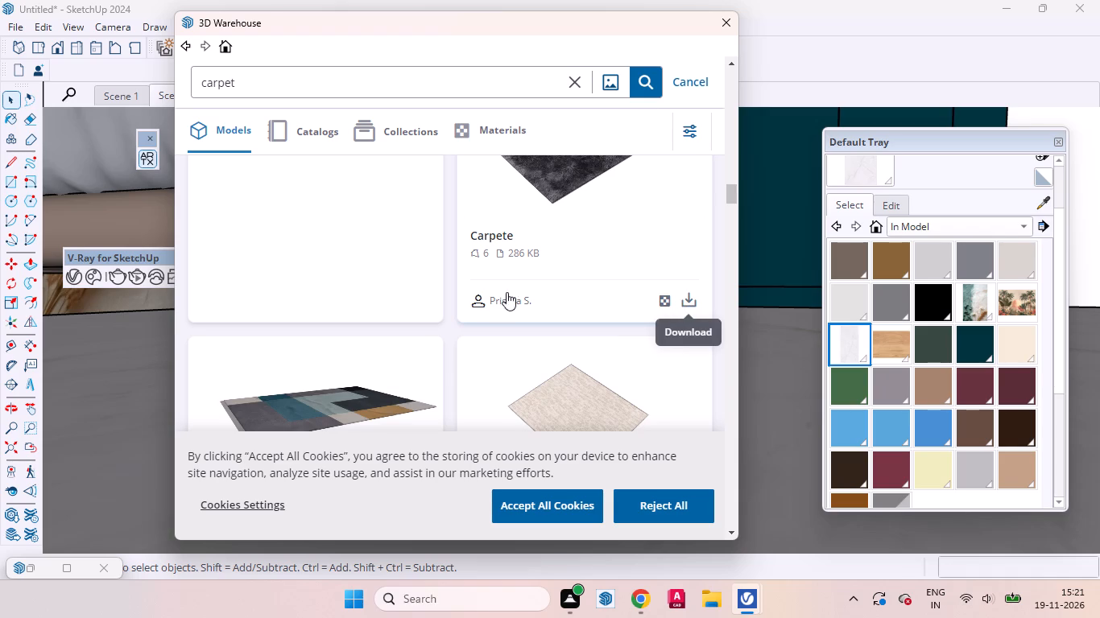
left_click(405, 294)
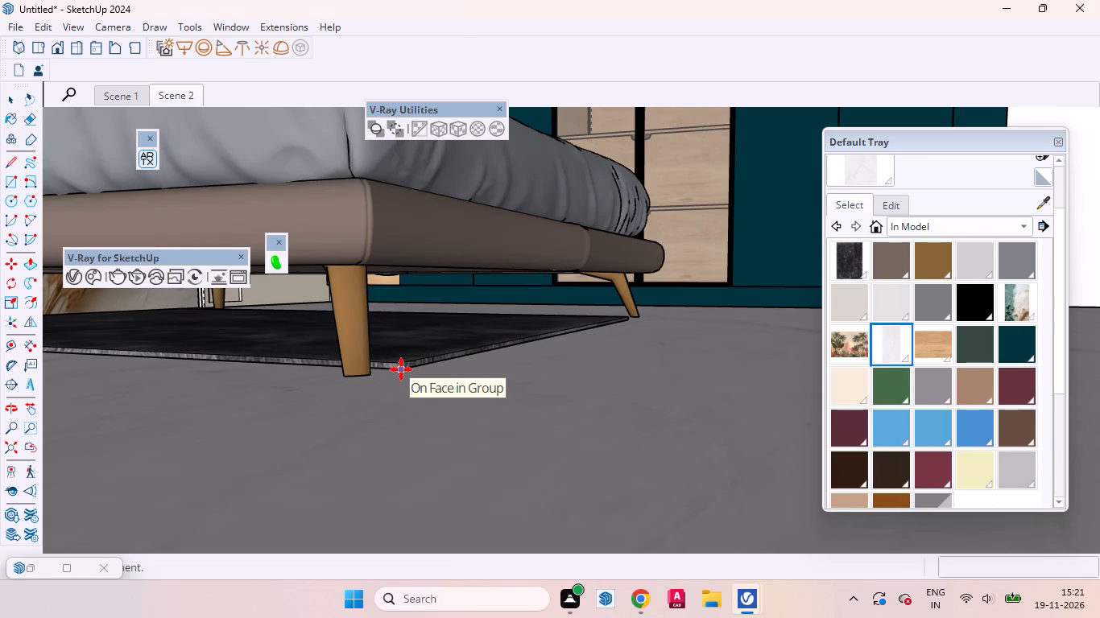
Place the dark carpet on the marble floor, extending lengthwise from under the foot of the bed.
scroll(385, 411, "down", 2)
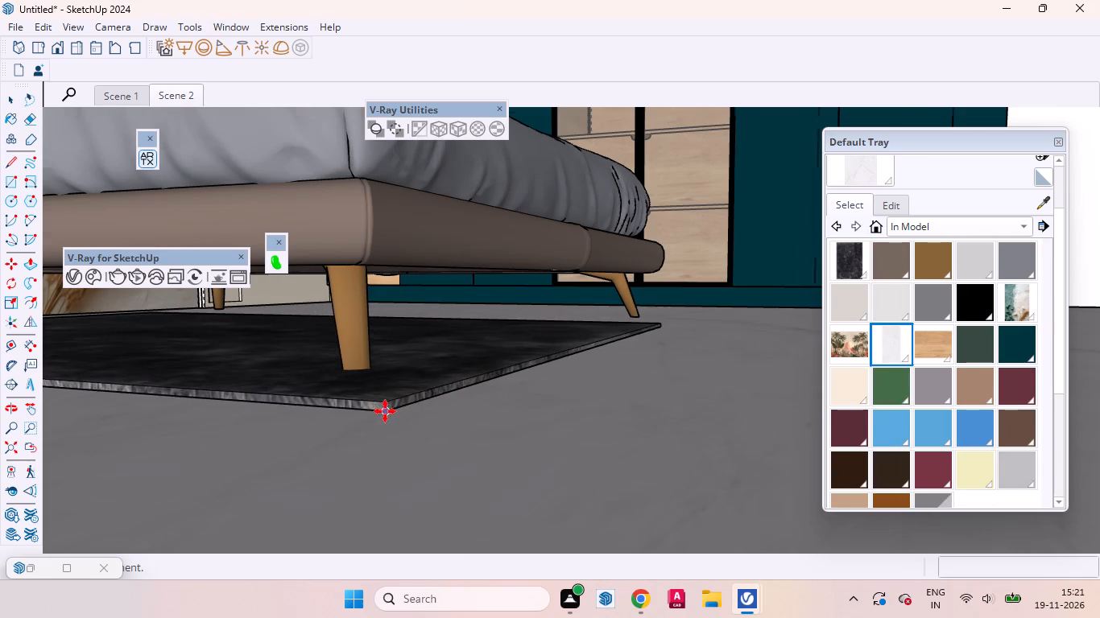
scroll(385, 411, "down", 6)
middle_click_drag(444, 431, 220, 545)
scroll(459, 373, "down", 9)
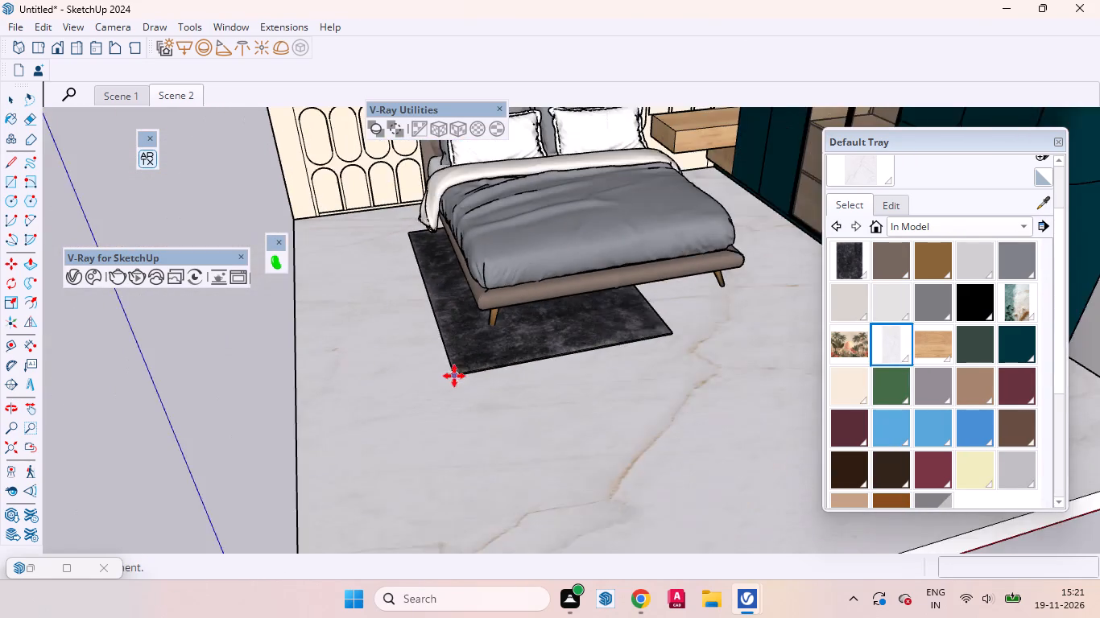
scroll(454, 376, "down", 4)
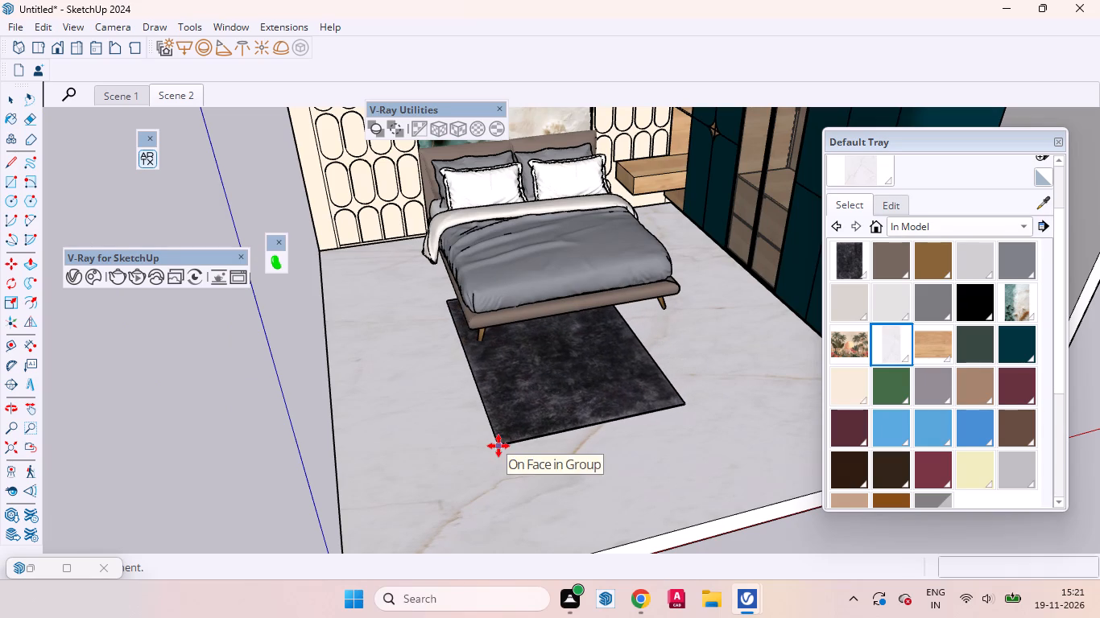
left_click(498, 446)
key("space")
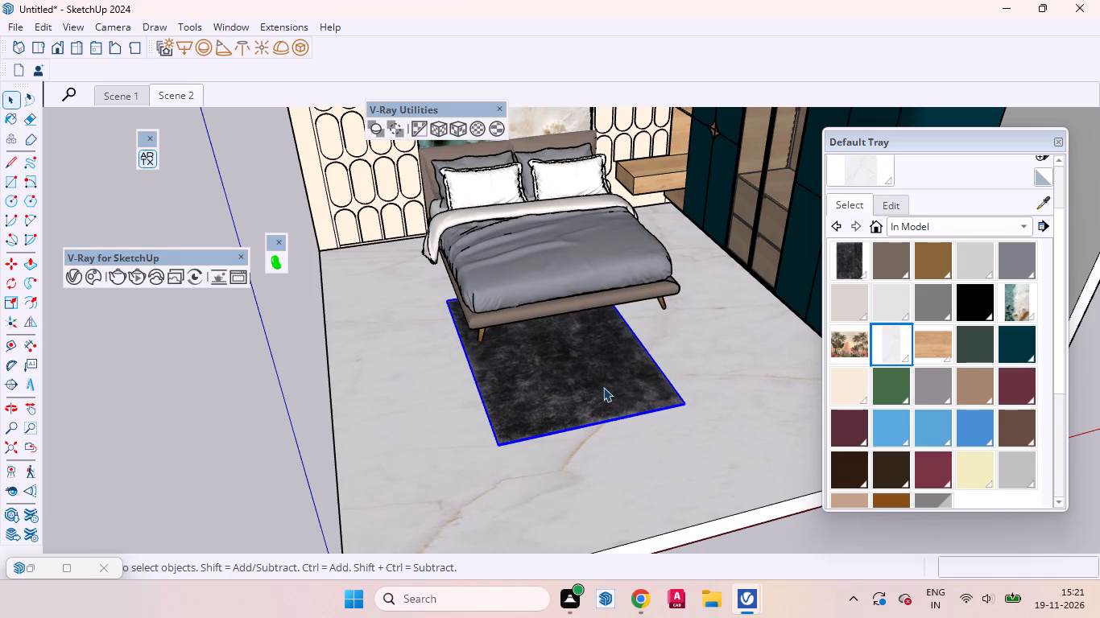
Rotate the carpet 90 degrees on the floor about its corner beside the bed.
scroll(511, 396, "up", 4)
middle_click_drag(498, 431, 756, 484)
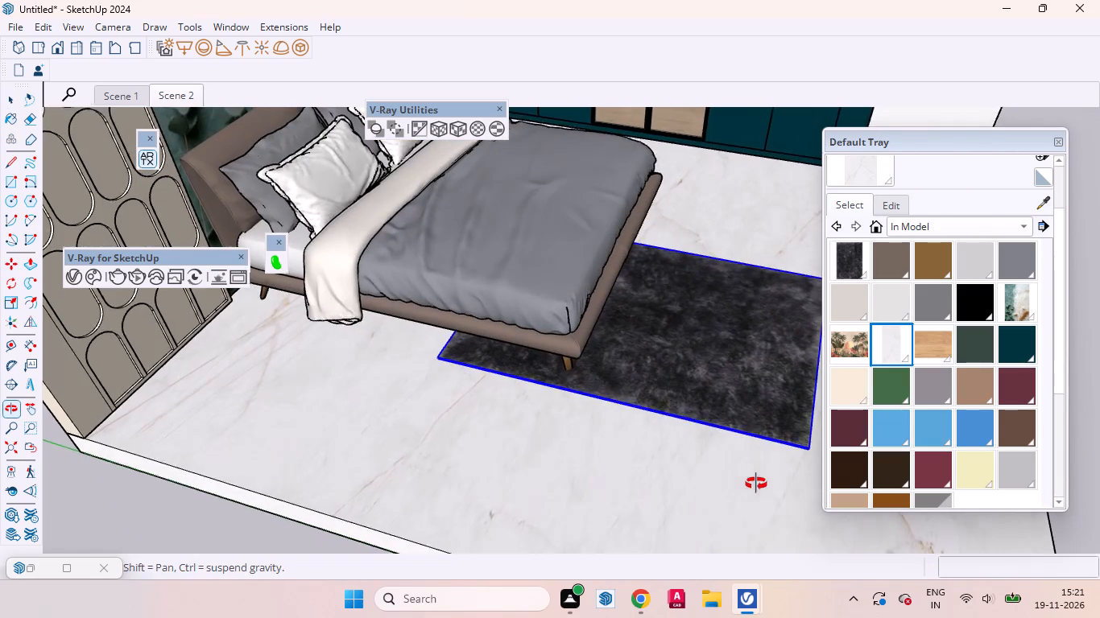
middle_click_drag(756, 484, 755, 483)
key("q")
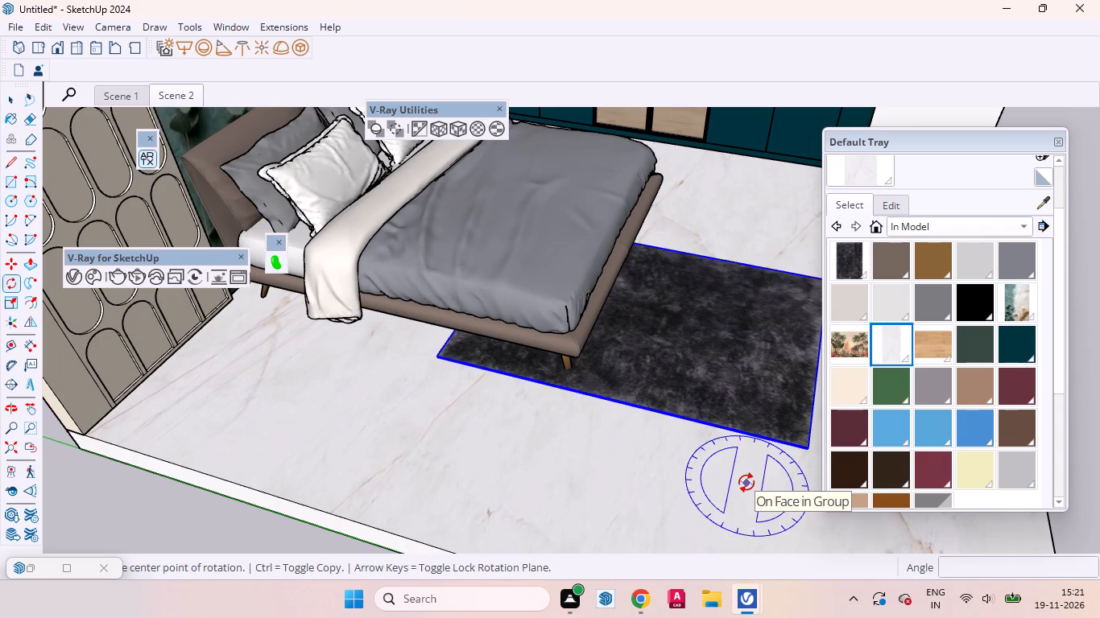
left_click(435, 360)
scroll(429, 432, "down", 3)
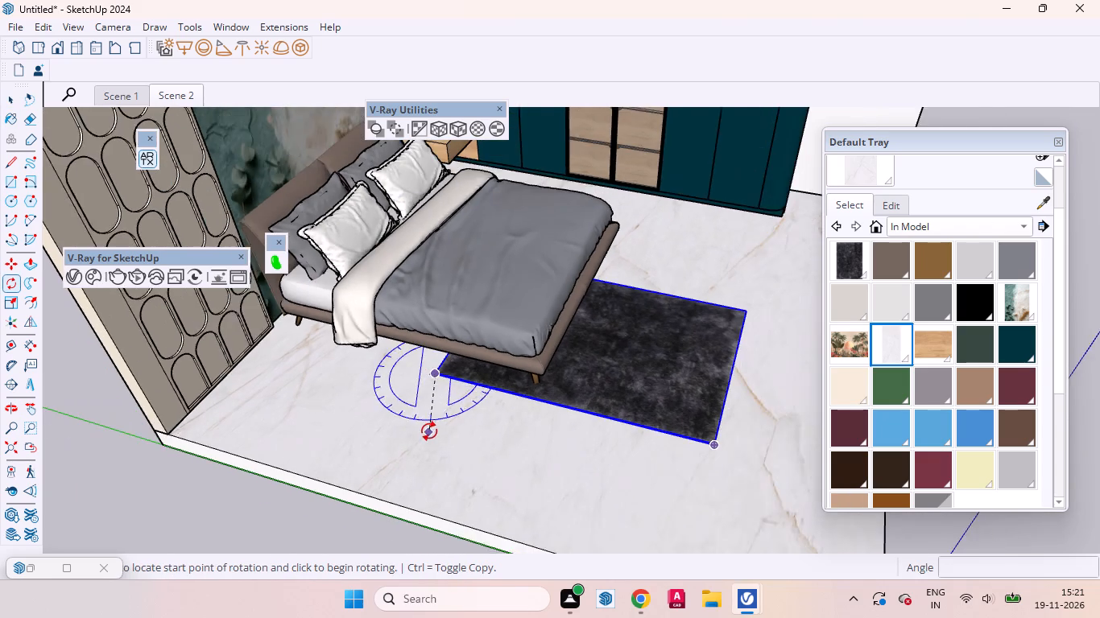
scroll(429, 431, "down", 2)
left_click(666, 447)
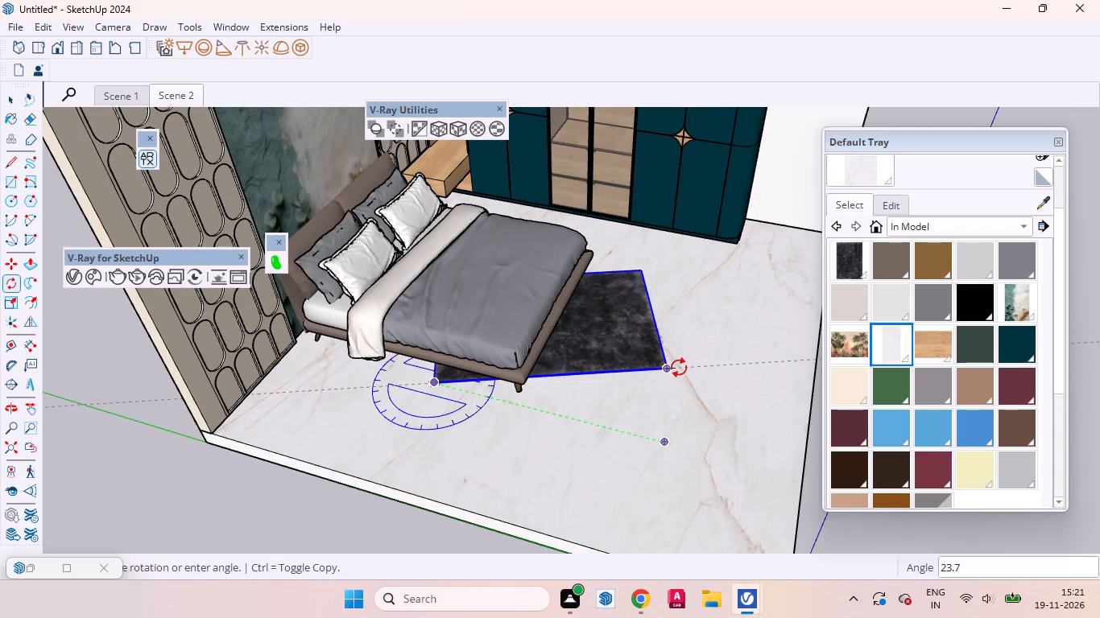
type("90")
key("Return")
key("space")
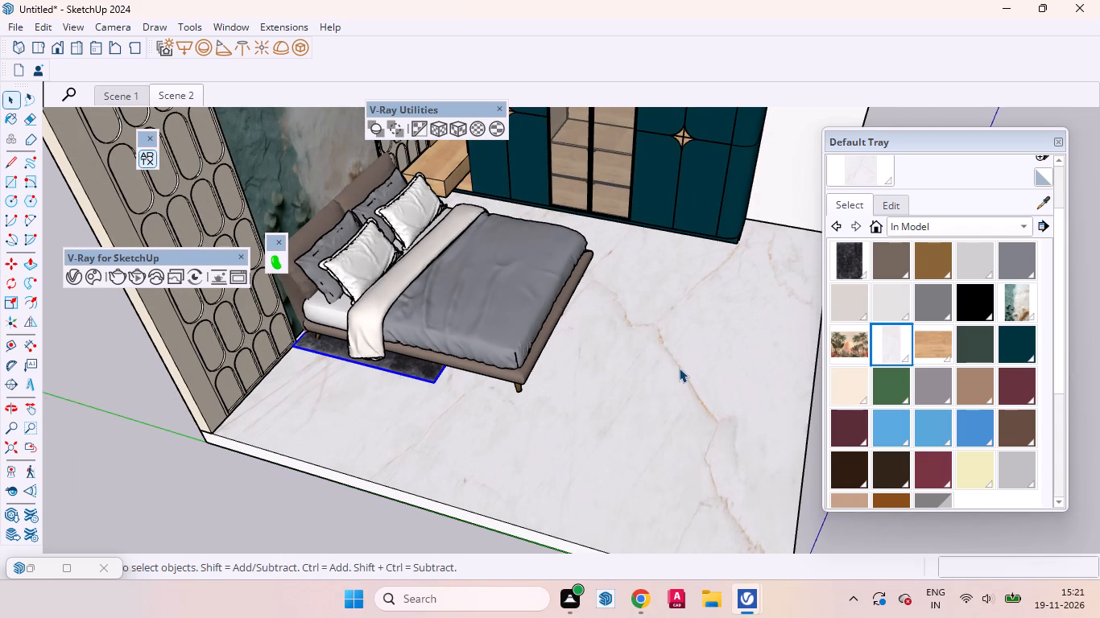
Move the carpet about 4' 2 15/16" away from the headboard so it projects beyond the foot of the bed.
scroll(421, 412, "up", 3)
middle_click_drag(460, 417, 54, 260)
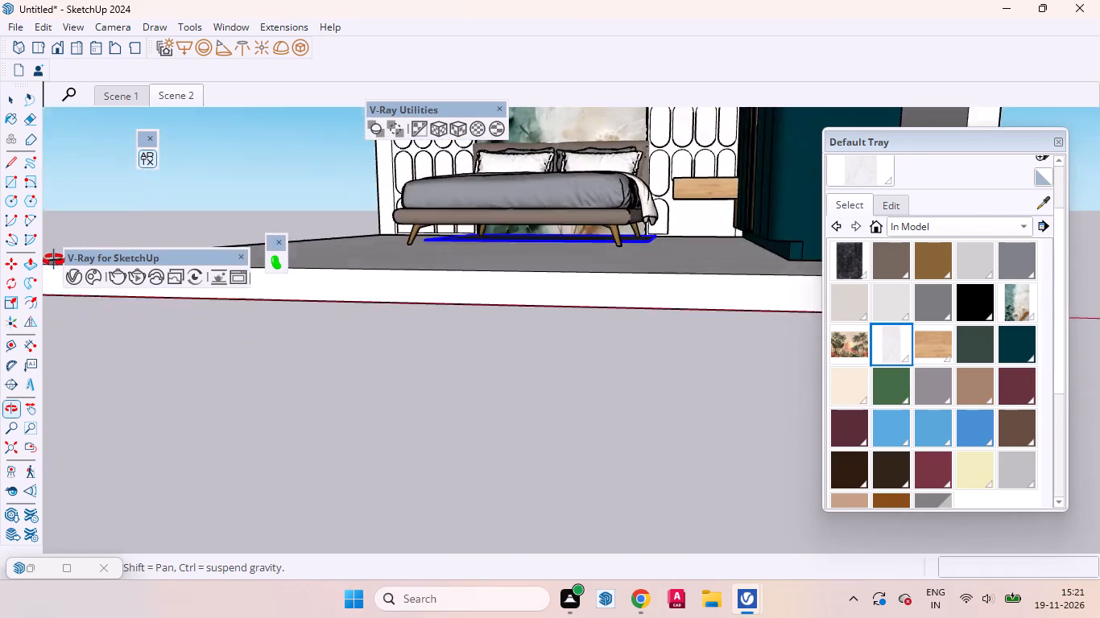
middle_click_drag(54, 260, 485, 498)
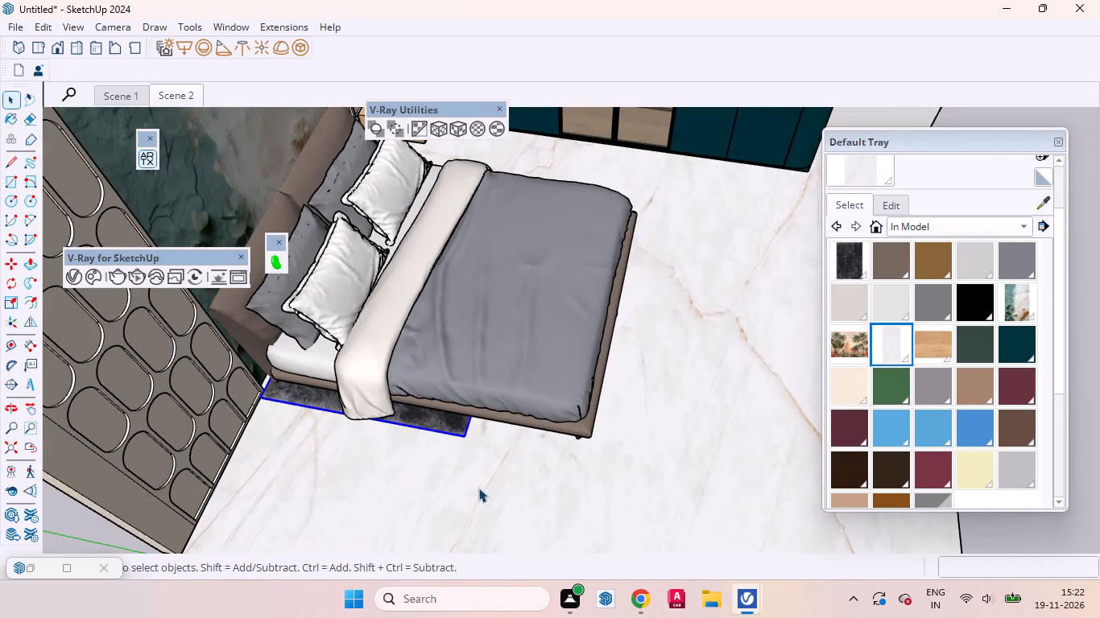
key("m")
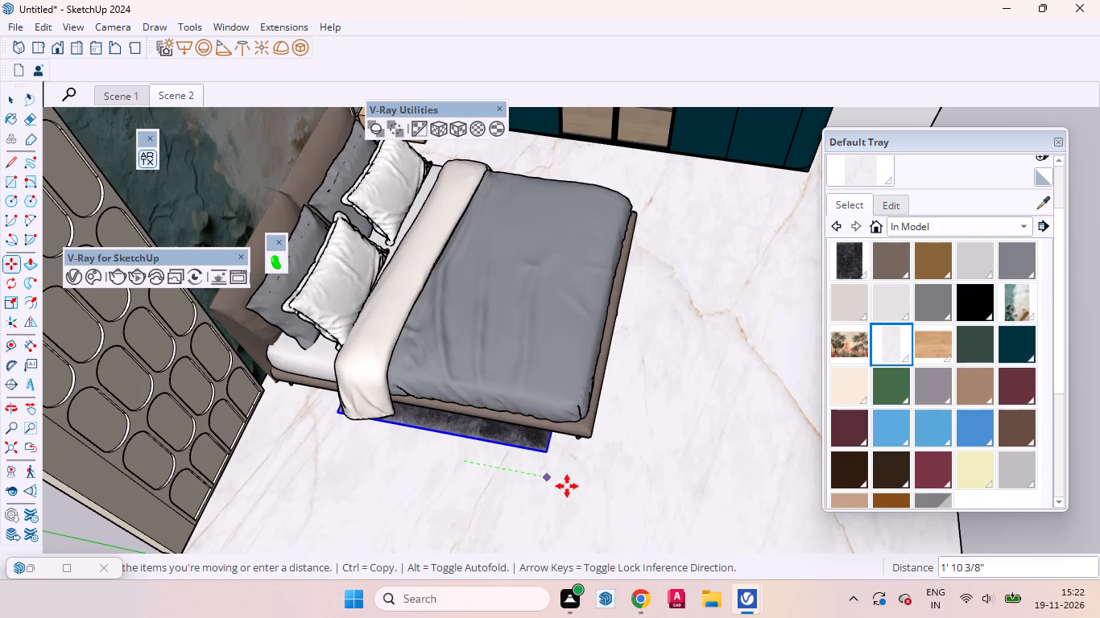
left_click(668, 509)
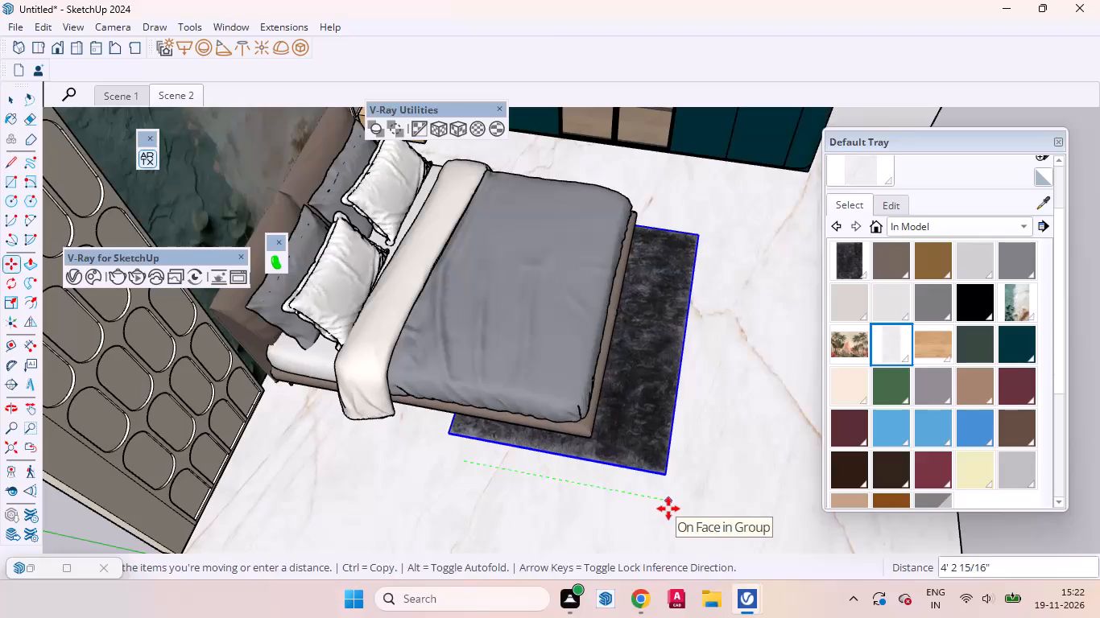
Scale the carpet uniformly from its outer corner by about 1.24, widening it past one side of the bed.
middle_click_drag(693, 492, 689, 493)
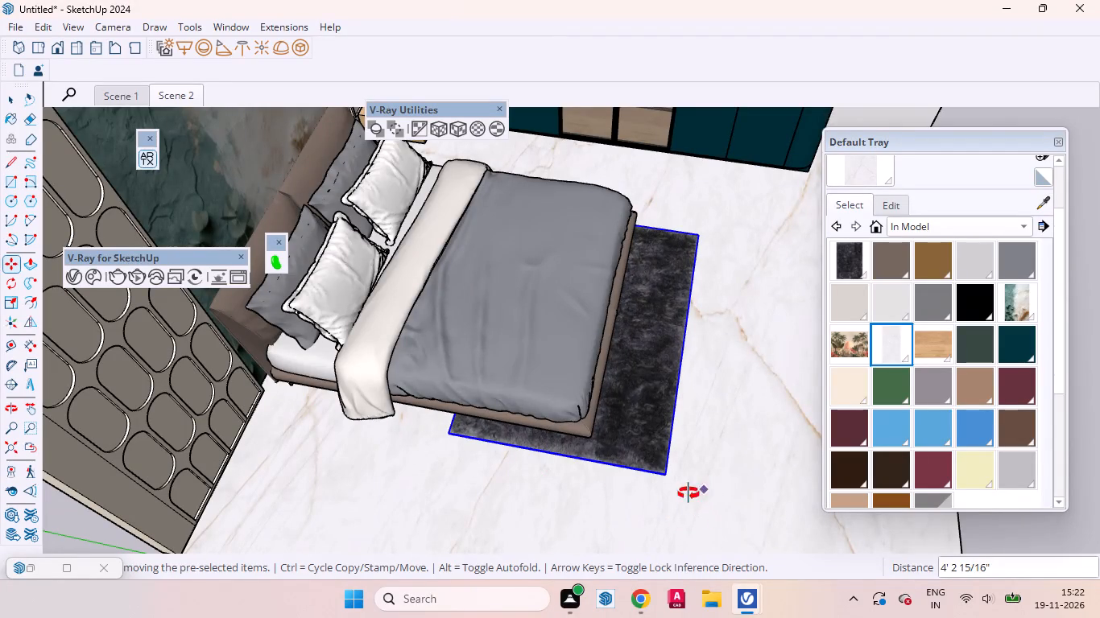
middle_click_drag(689, 493, 264, 399)
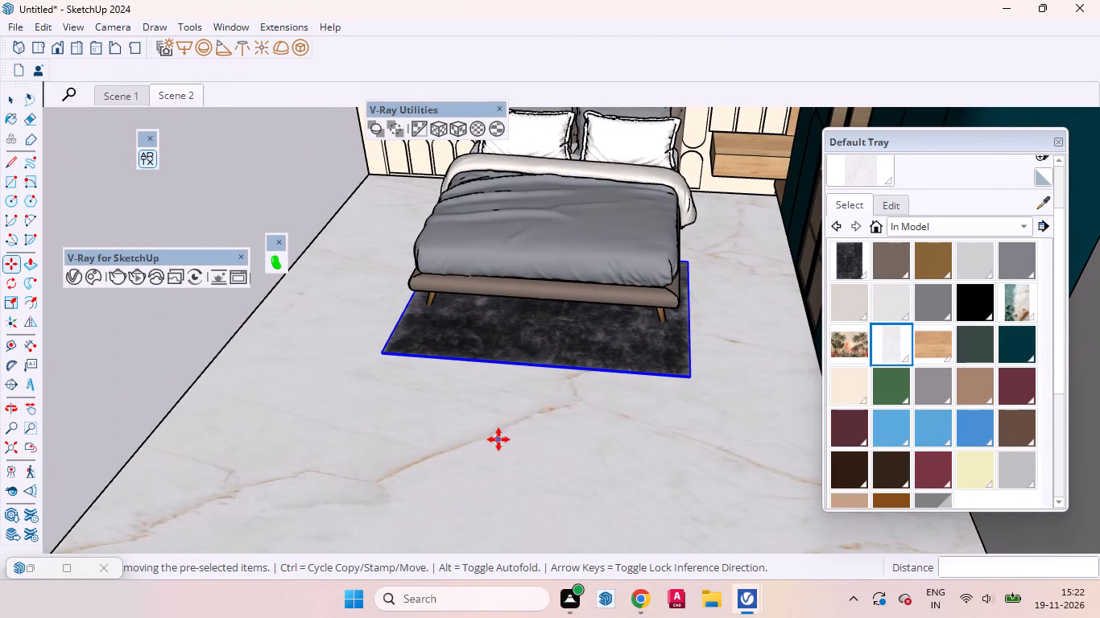
key("s")
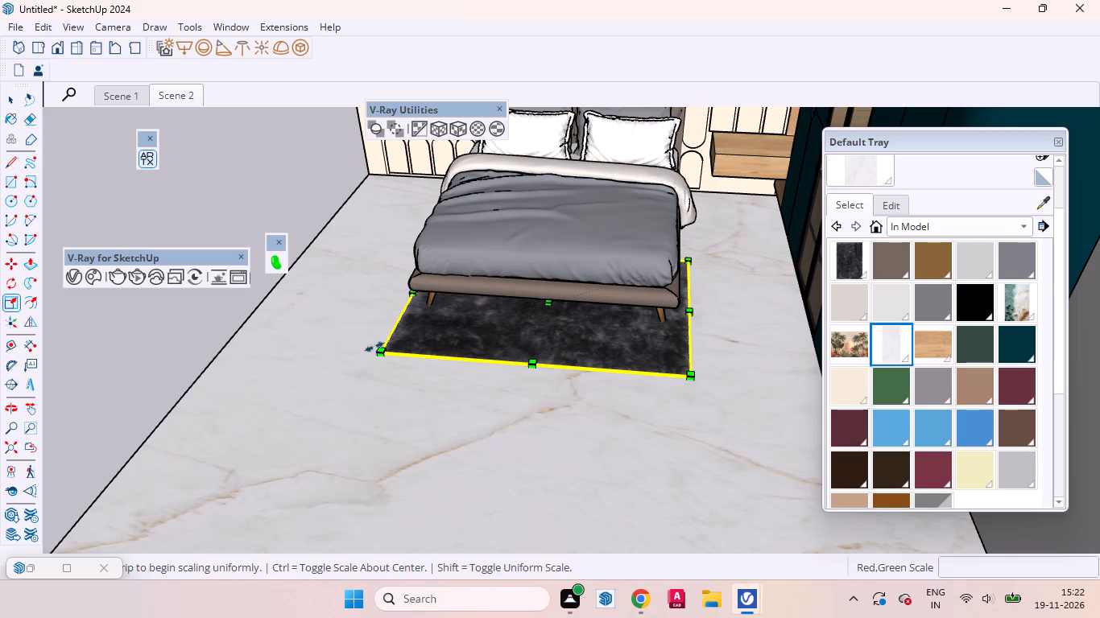
left_click(379, 351)
left_click(302, 417)
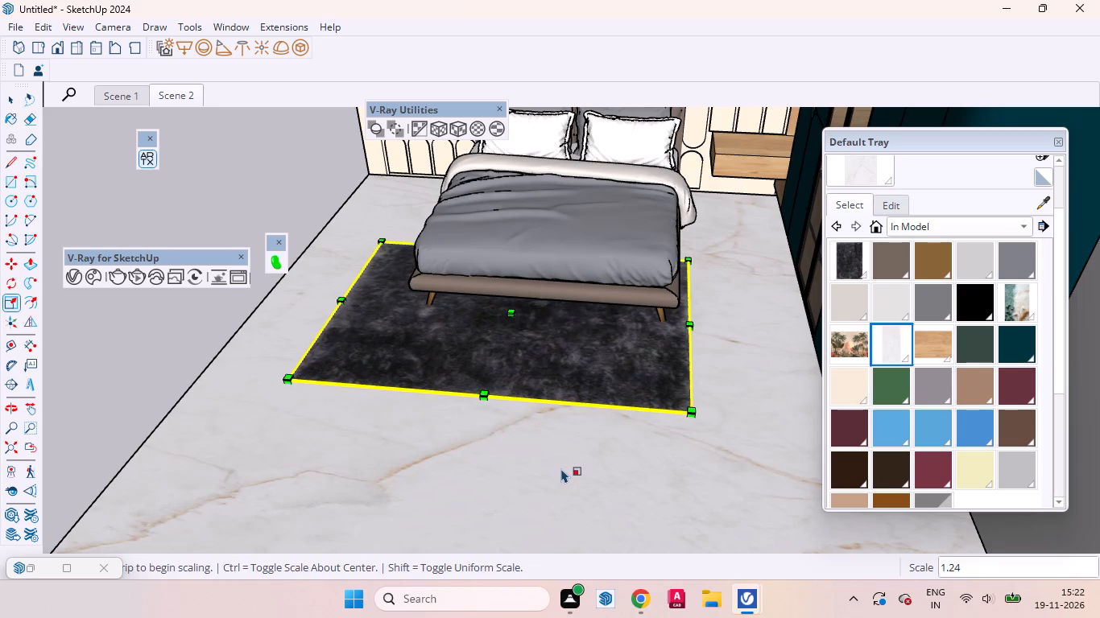
key("space")
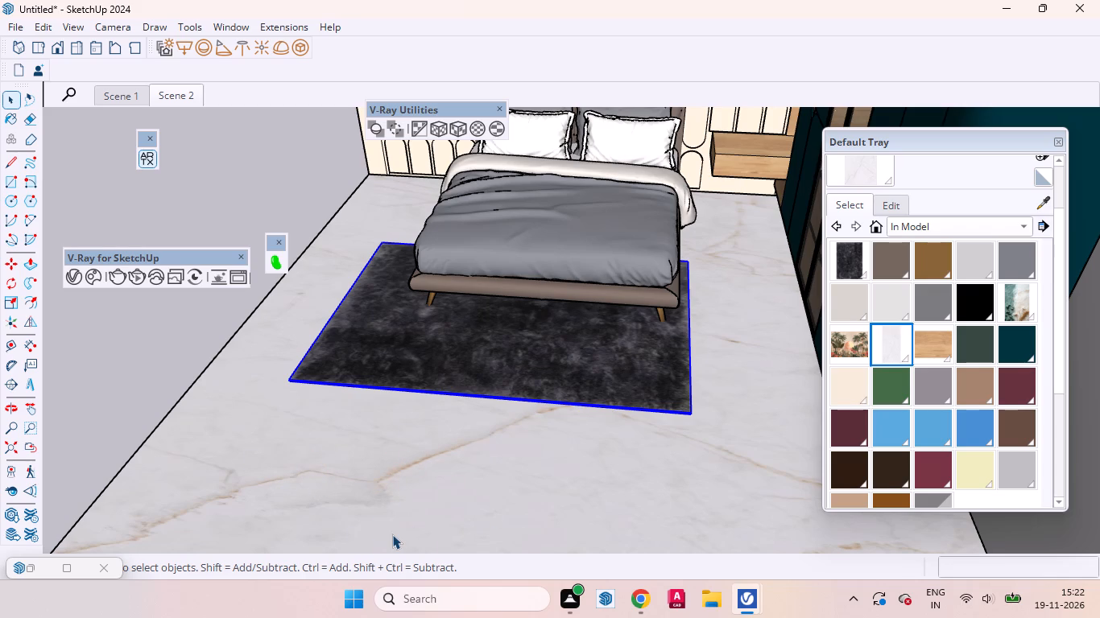
Scale the carpet by about 1.10 from its wardrobe-side front corner, extending it past the bed's other side.
key("s")
key("s")
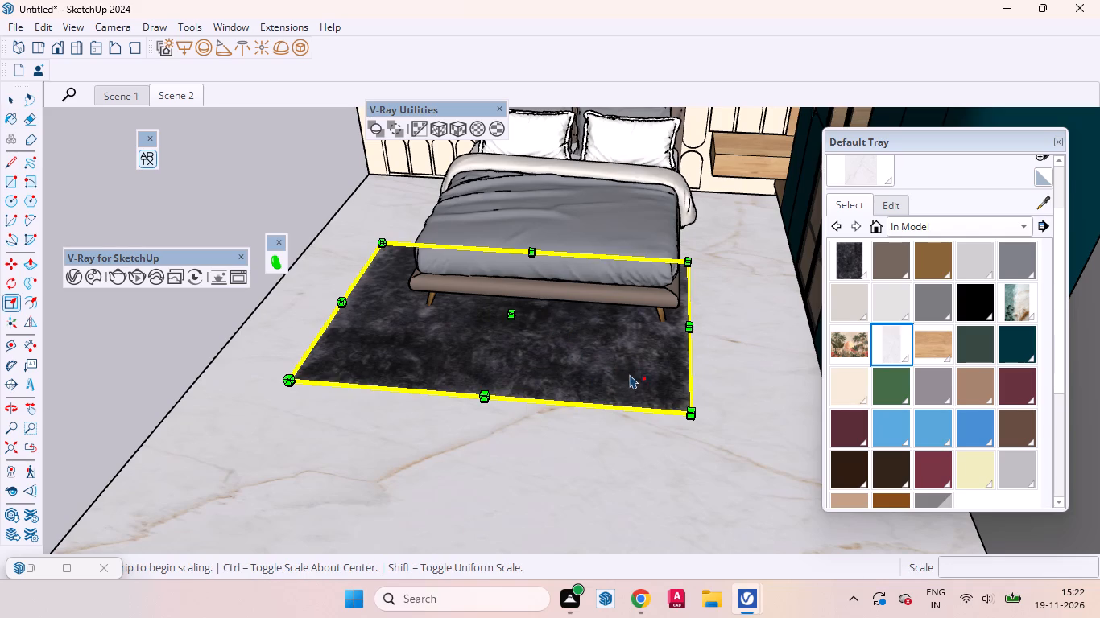
left_click(695, 410)
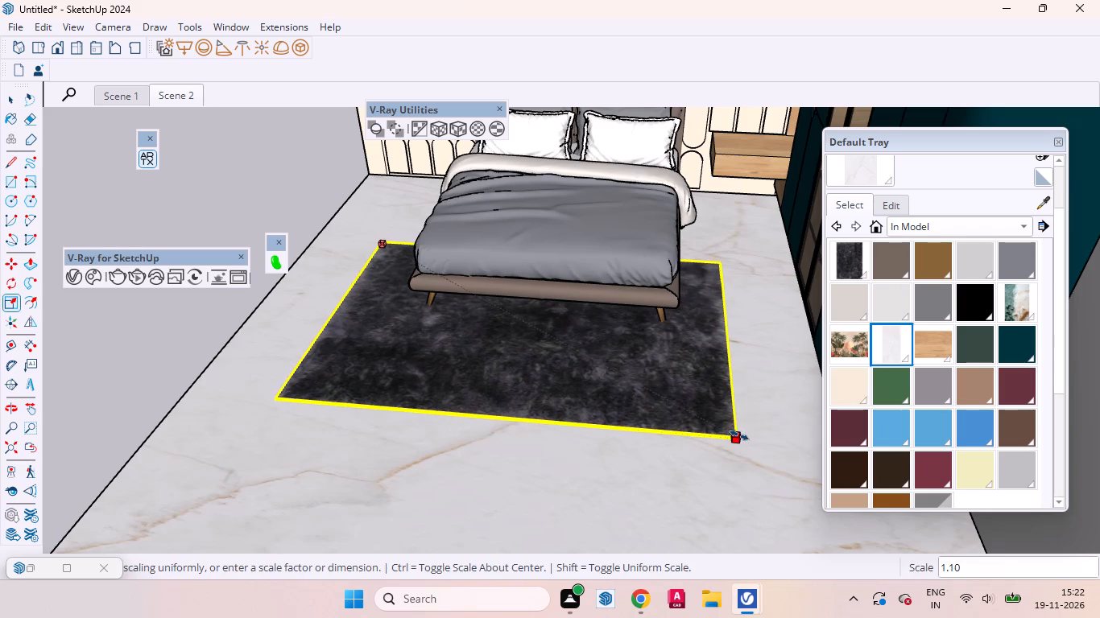
left_click(739, 435)
key("space")
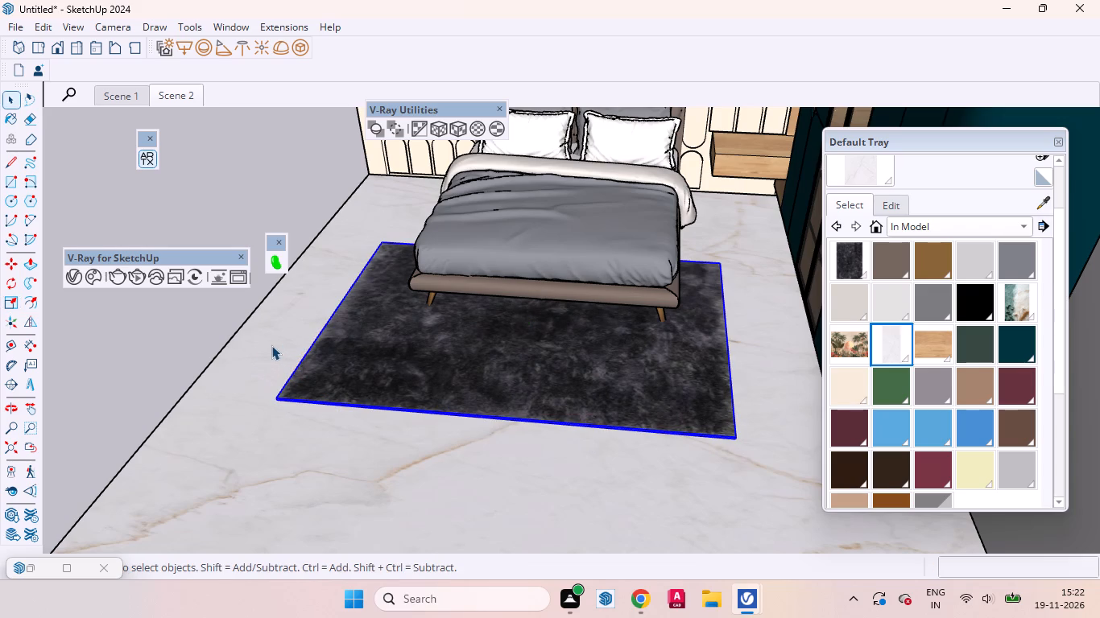
Examine the enlarged carpet's fit around the bed from low and overhead angles, and deselect it.
scroll(519, 398, "up", 4)
middle_click_drag(552, 431, 571, 323)
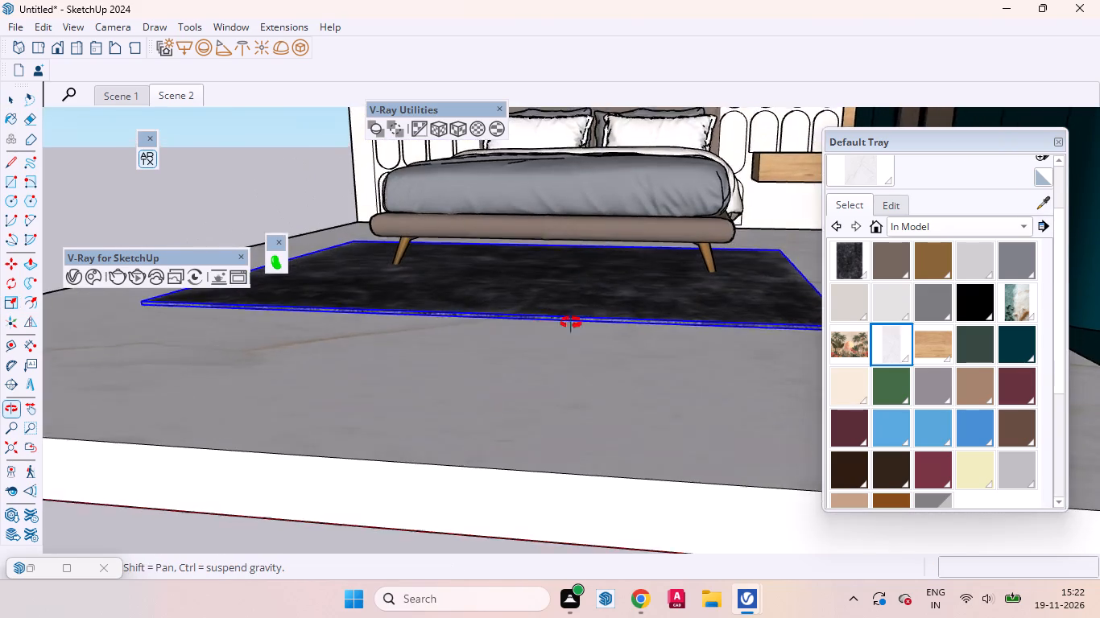
middle_click_drag(571, 323, 522, 597)
scroll(633, 424, "down", 8)
middle_click_drag(646, 492, 674, 490)
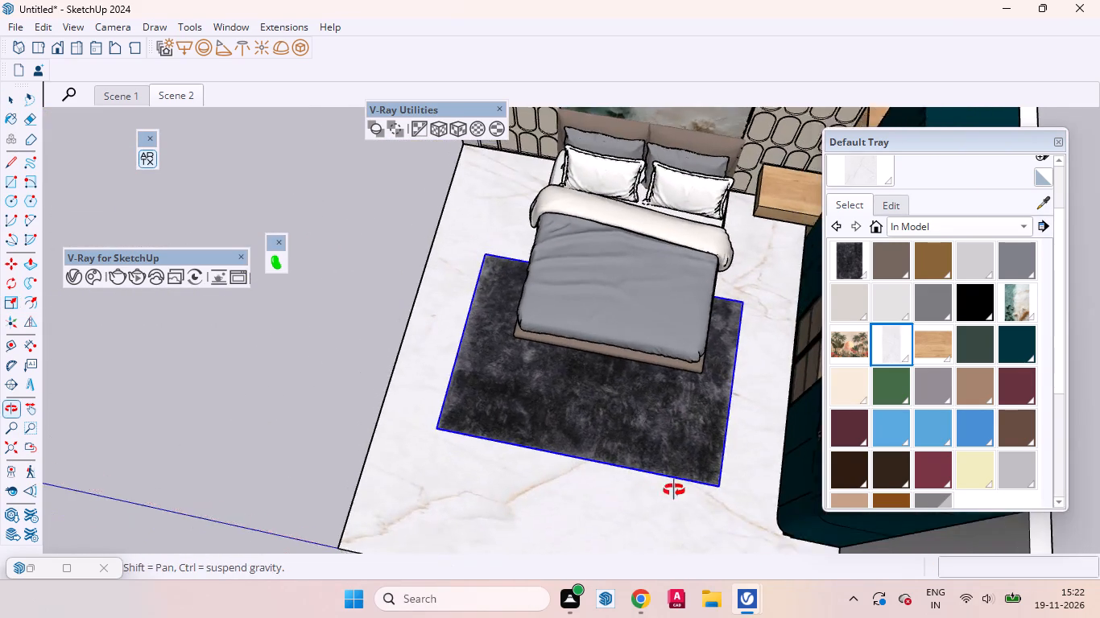
middle_click_drag(674, 490, 722, 482)
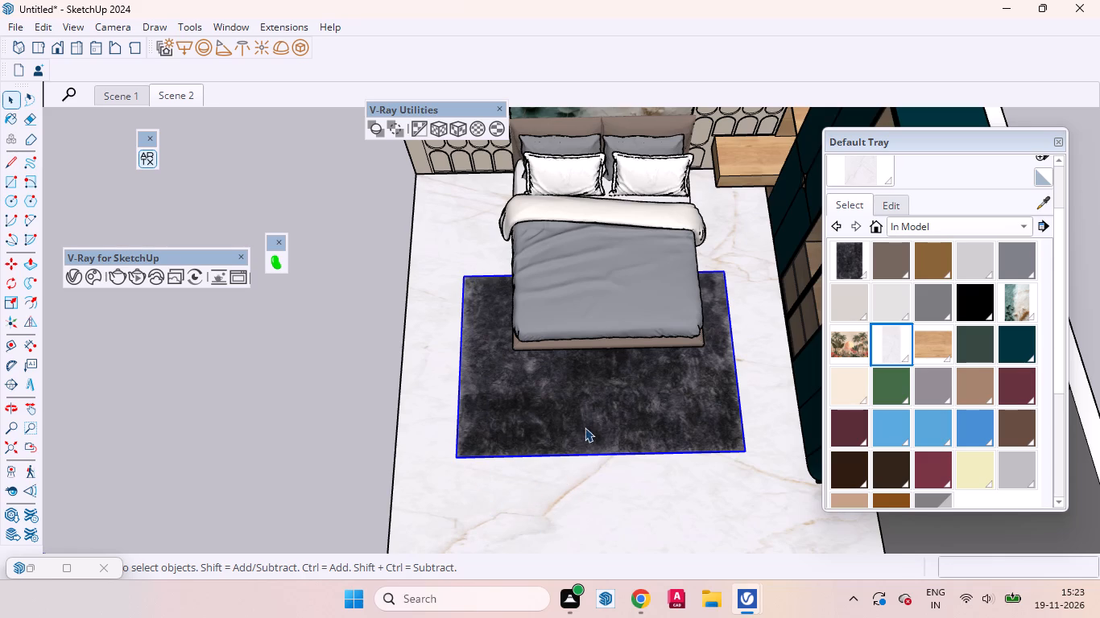
scroll(588, 423, "down", 3)
middle_click_drag(643, 453, 738, 303)
left_click(334, 468)
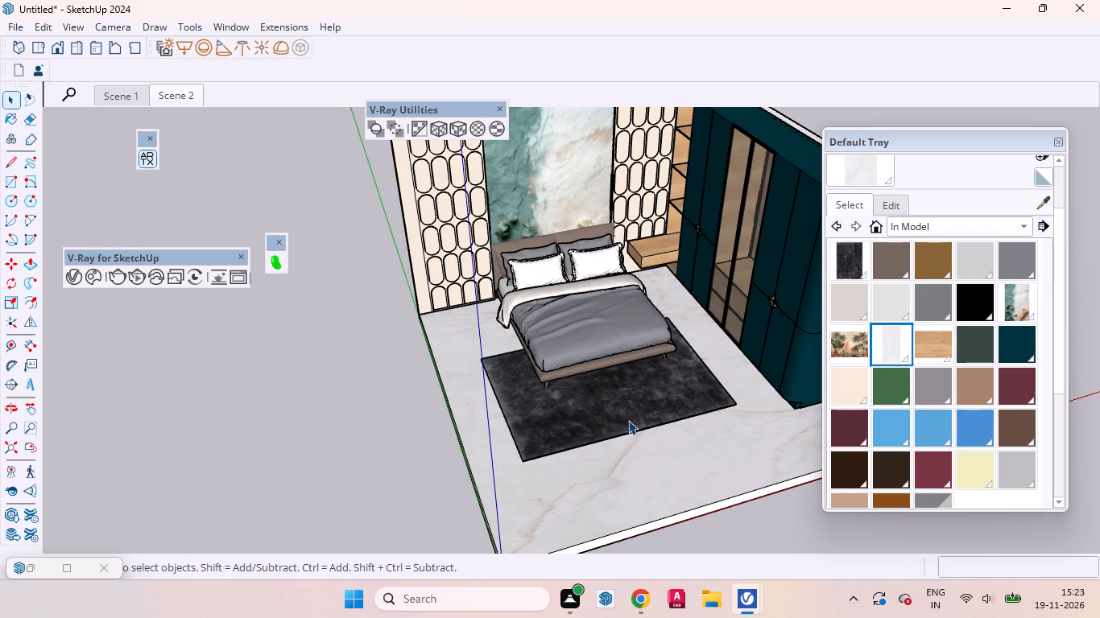
Move the carpet about 1" sideways toward the wardrobe and deselect it.
middle_click_drag(644, 420, 471, 599)
left_click(544, 457)
middle_click_drag(578, 462, 608, 456)
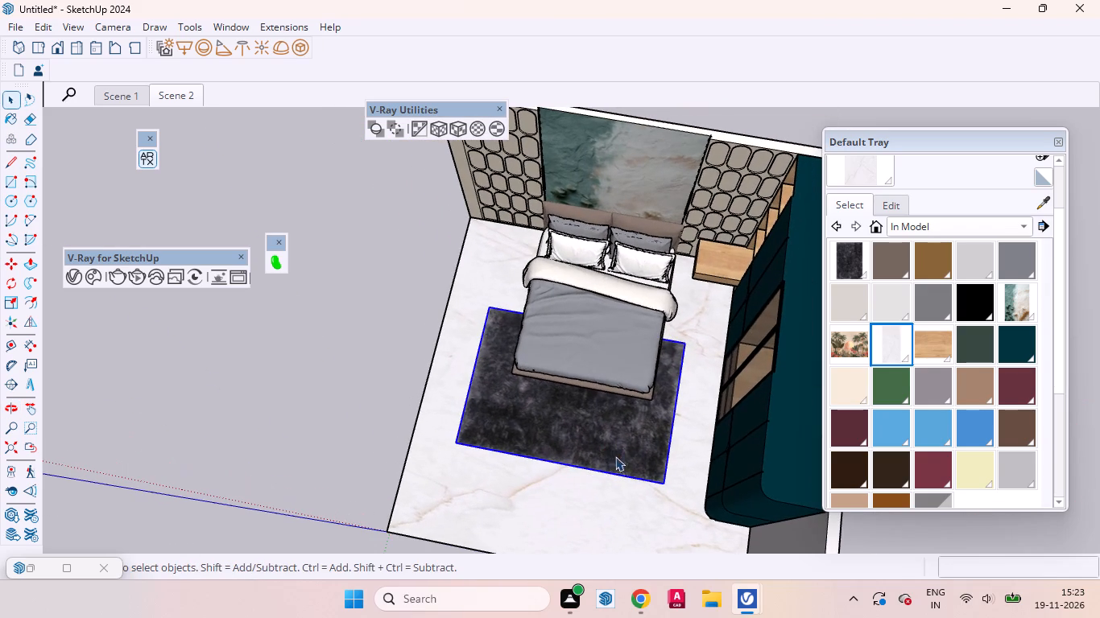
key("m")
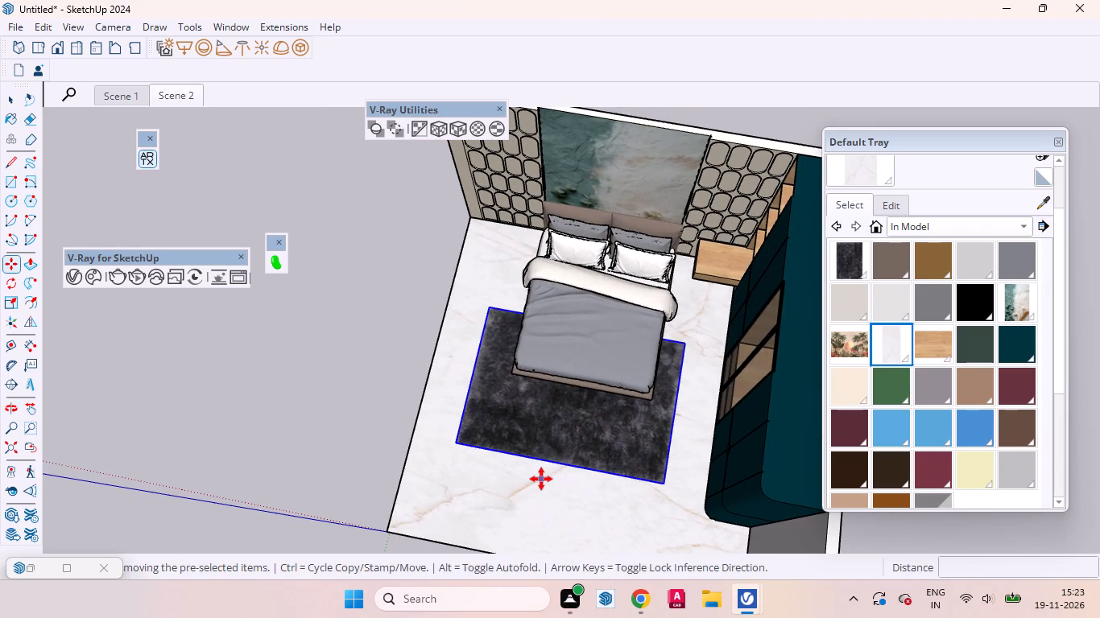
left_click(541, 479)
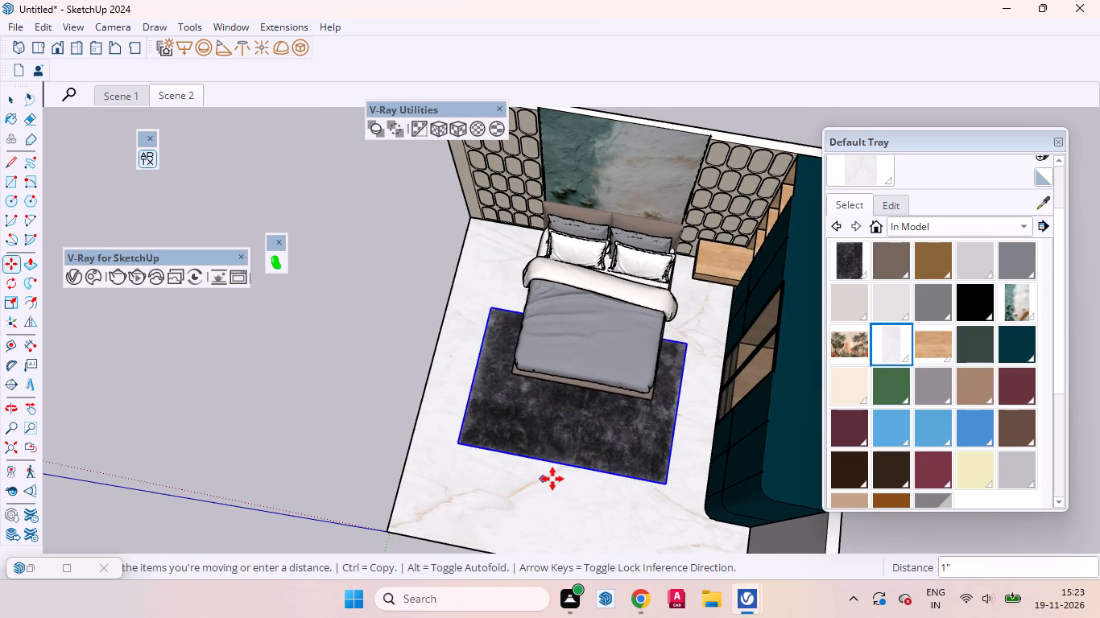
left_click(552, 479)
key("space")
left_click(313, 377)
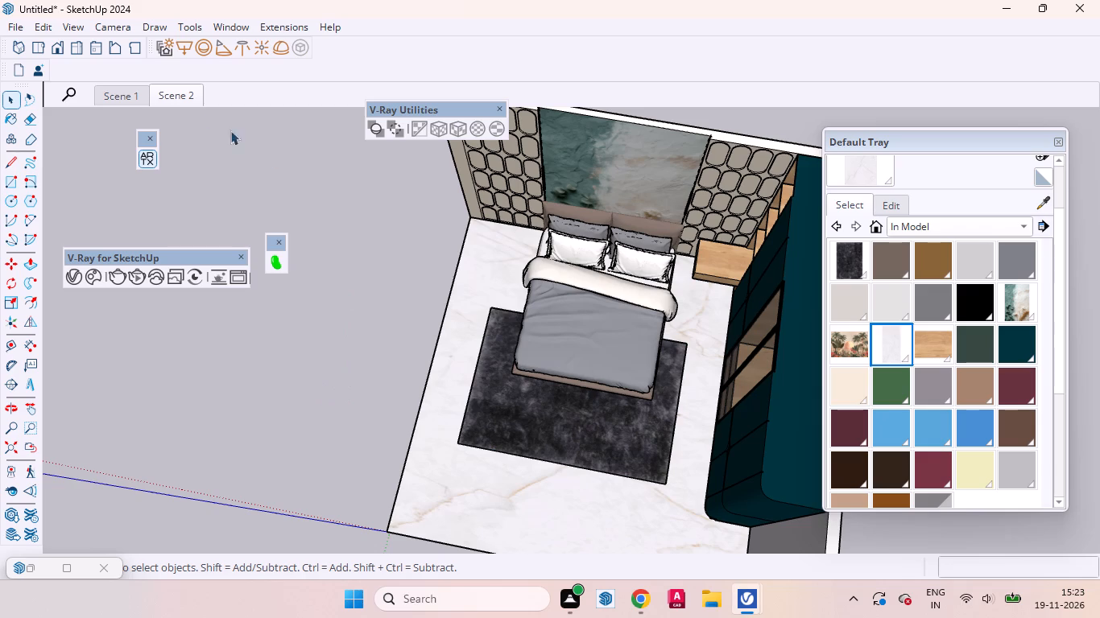
Recall Scene 1, open the wooden bedside ledge for editing, and pull its end face about 7 11/16" toward the bed.
left_click(101, 87)
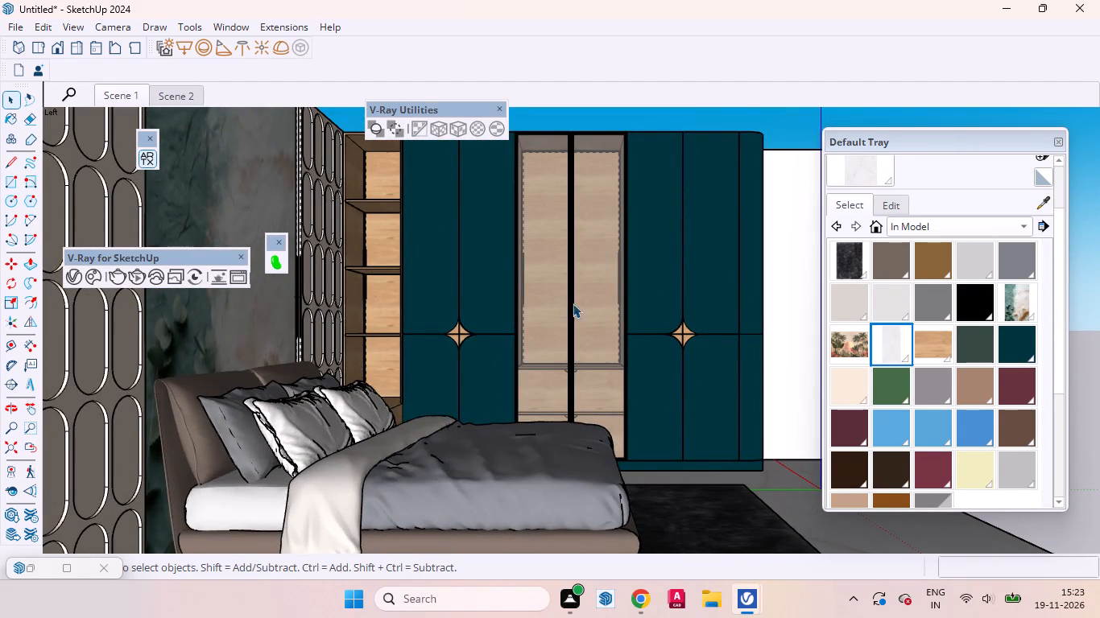
middle_click_drag(560, 347, 507, 348)
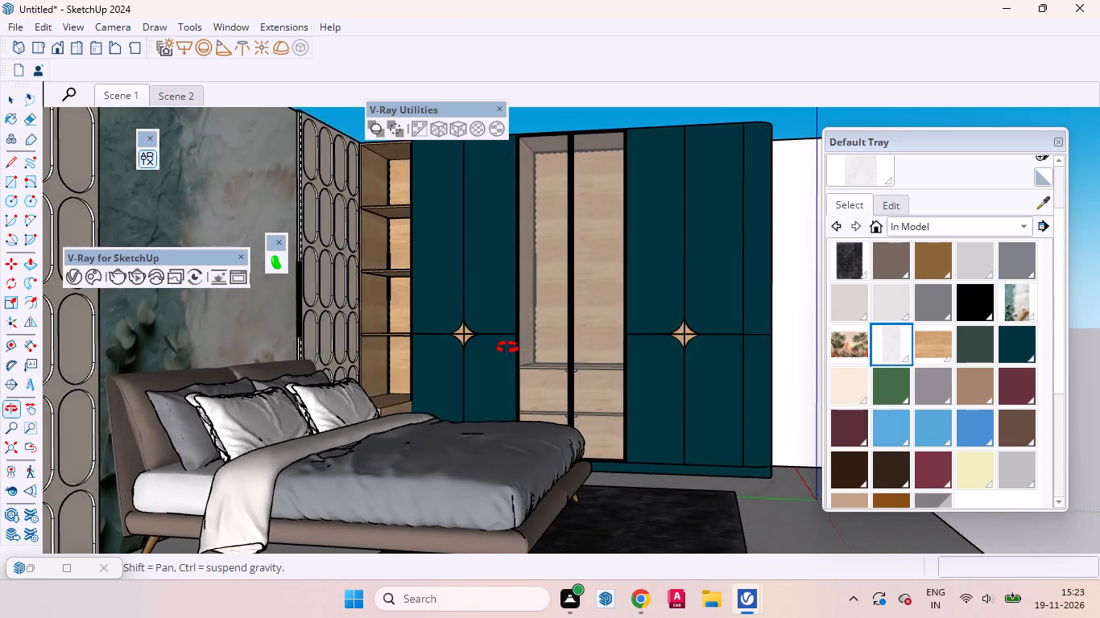
middle_click_drag(507, 348, 475, 344)
scroll(401, 389, "up", 6)
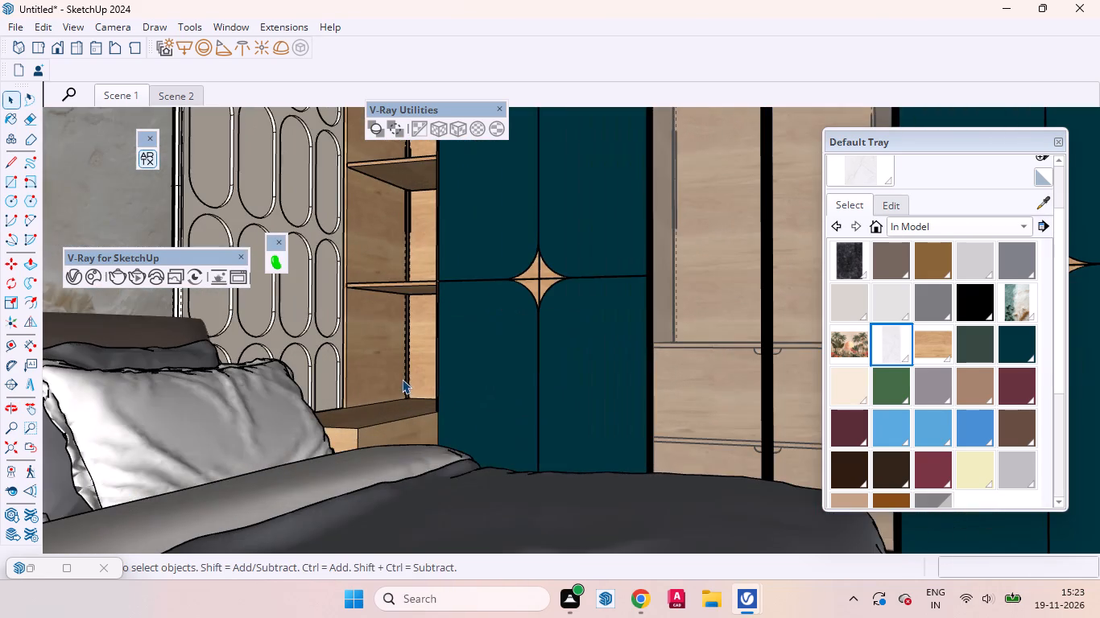
middle_click_drag(382, 391, 309, 574)
scroll(293, 445, "up", 5)
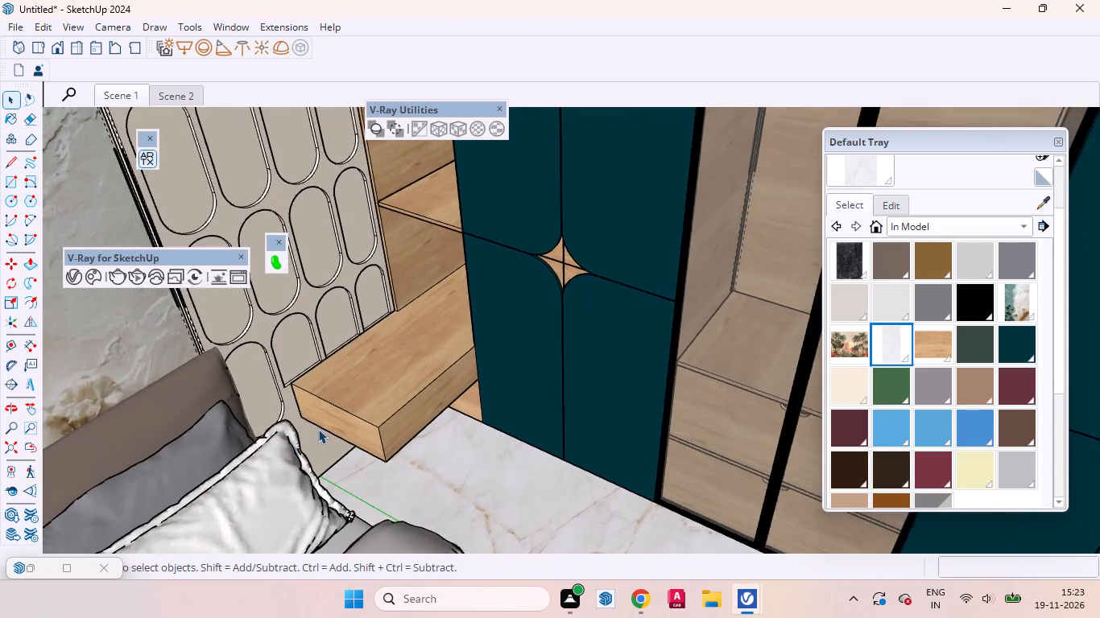
scroll(318, 429, "up", 9)
left_click(341, 413)
double_click(346, 424)
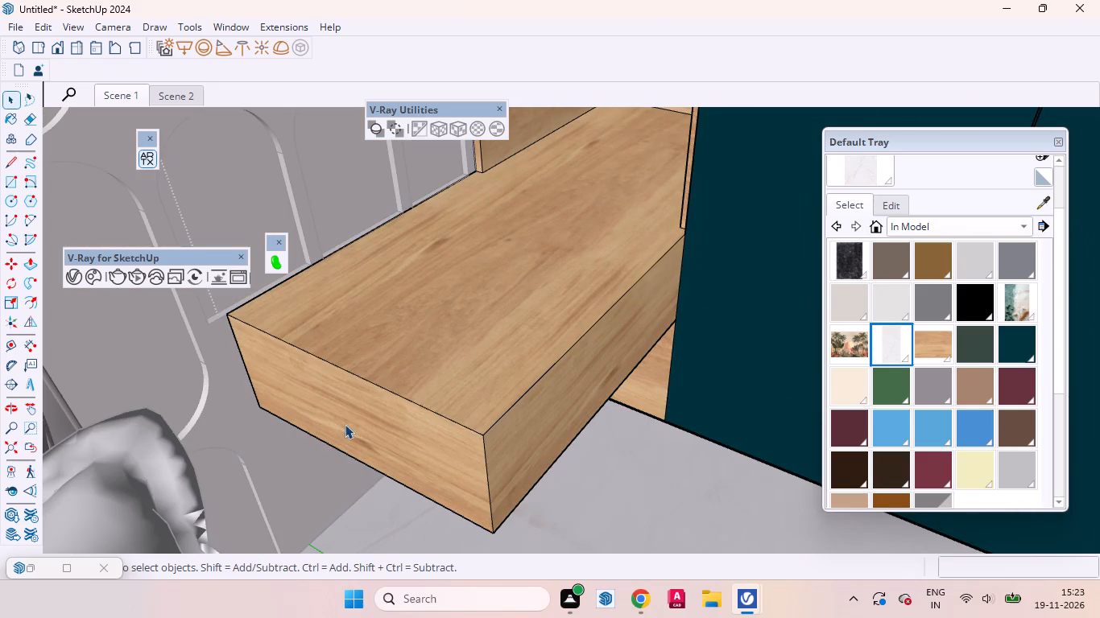
left_click(358, 418)
key("p")
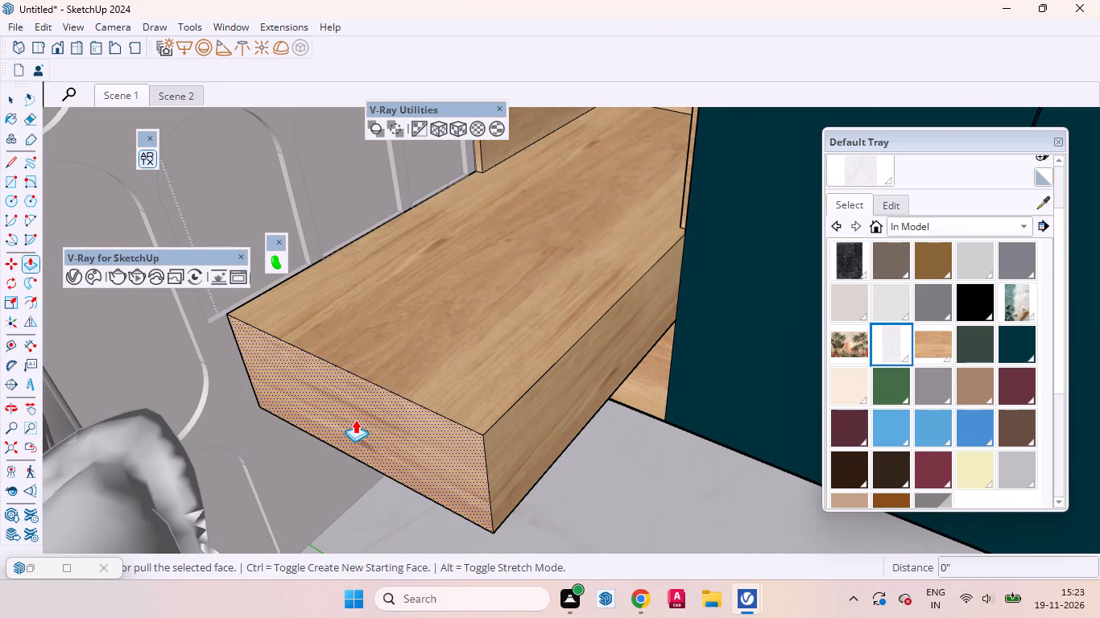
left_click(355, 419)
scroll(354, 430, "down", 8)
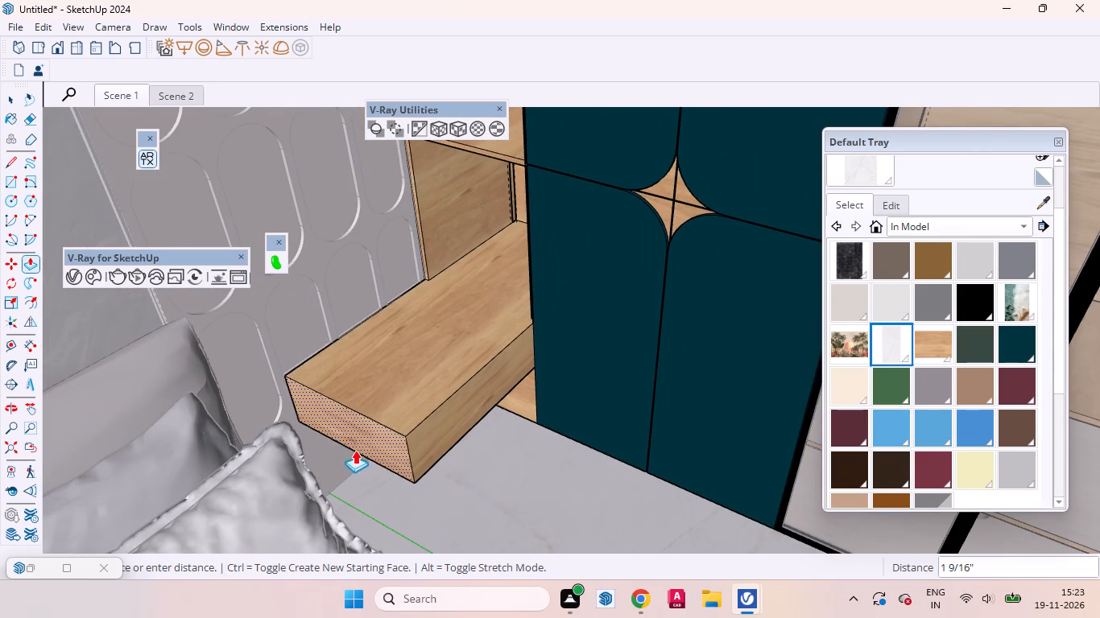
left_click(318, 478)
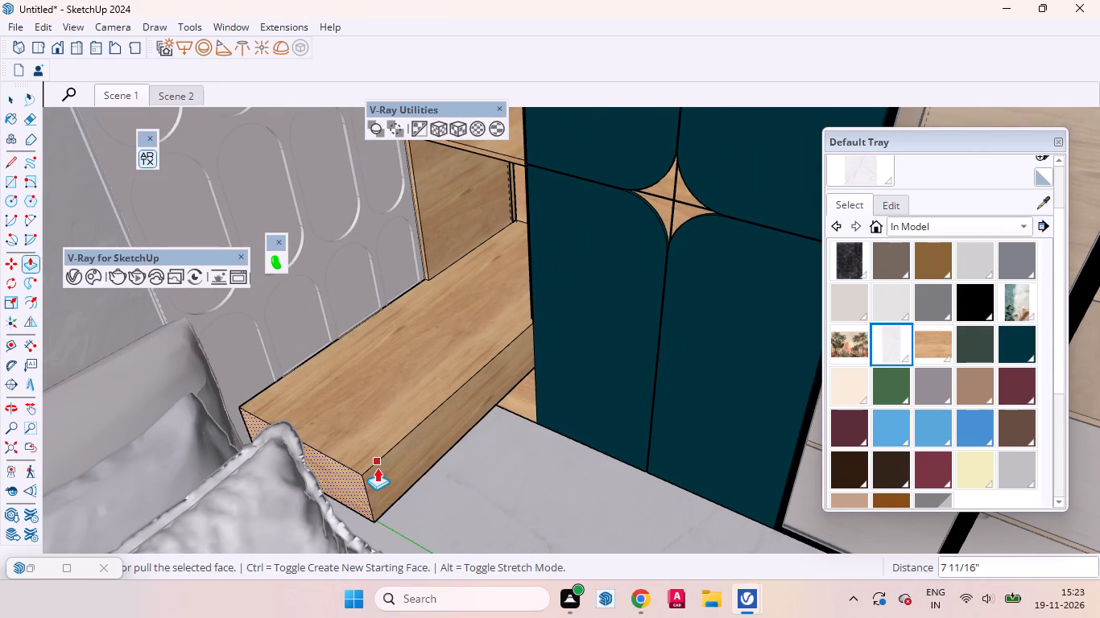
Pull the ledge's end face about 2 7/8" further toward the bed, check it beside the pillows, and exit its group.
middle_click_drag(358, 472, 175, 413)
scroll(225, 385, "up", 10)
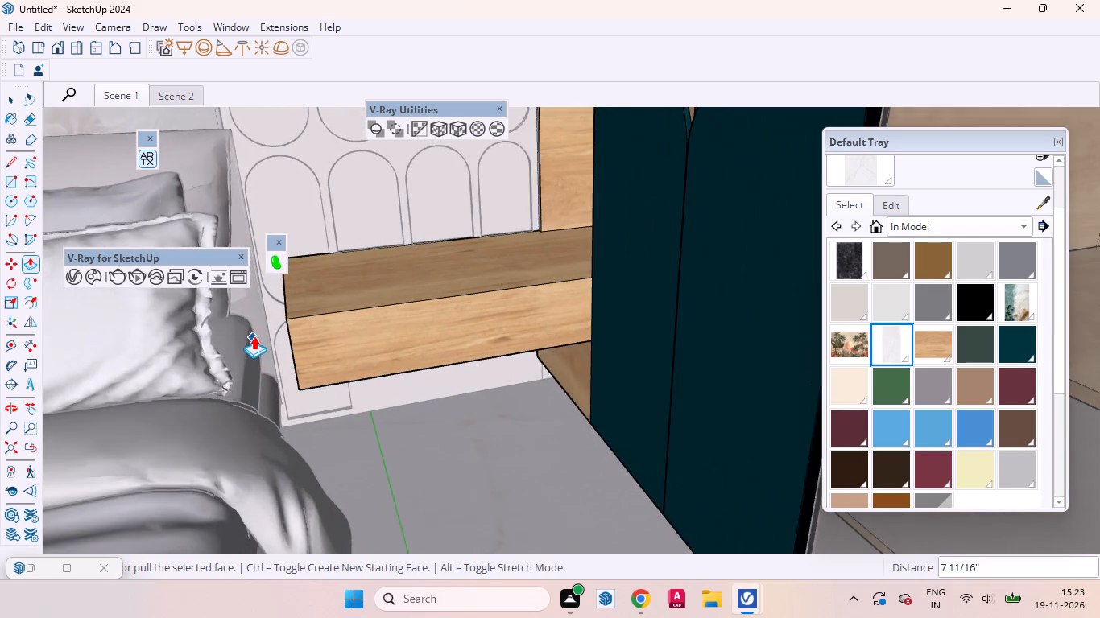
middle_click_drag(263, 336, 304, 336)
left_click(320, 336)
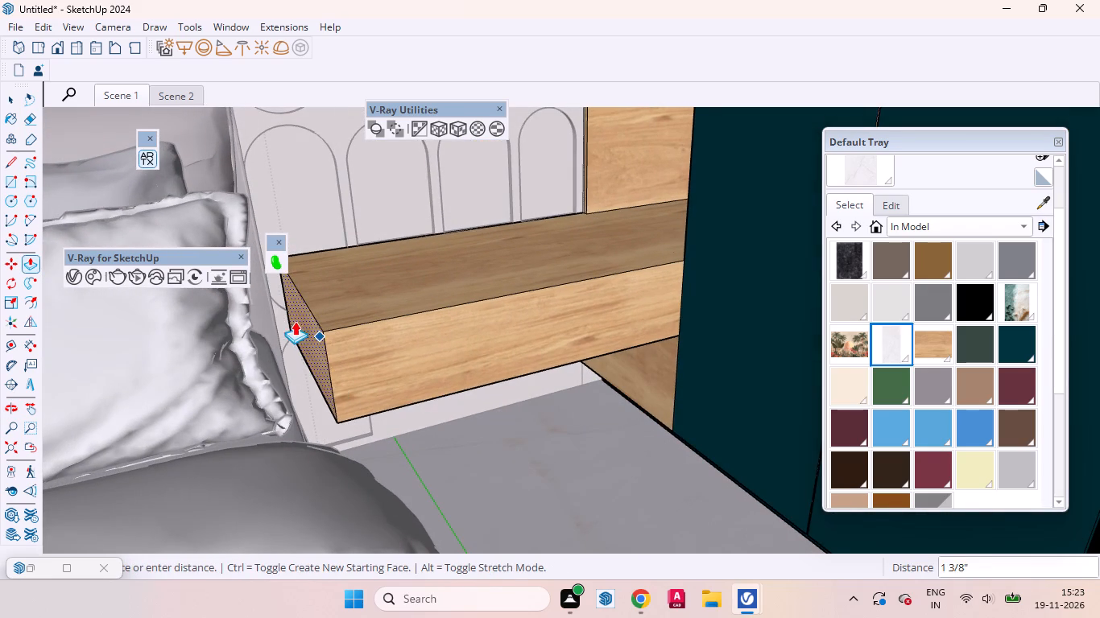
left_click(273, 290)
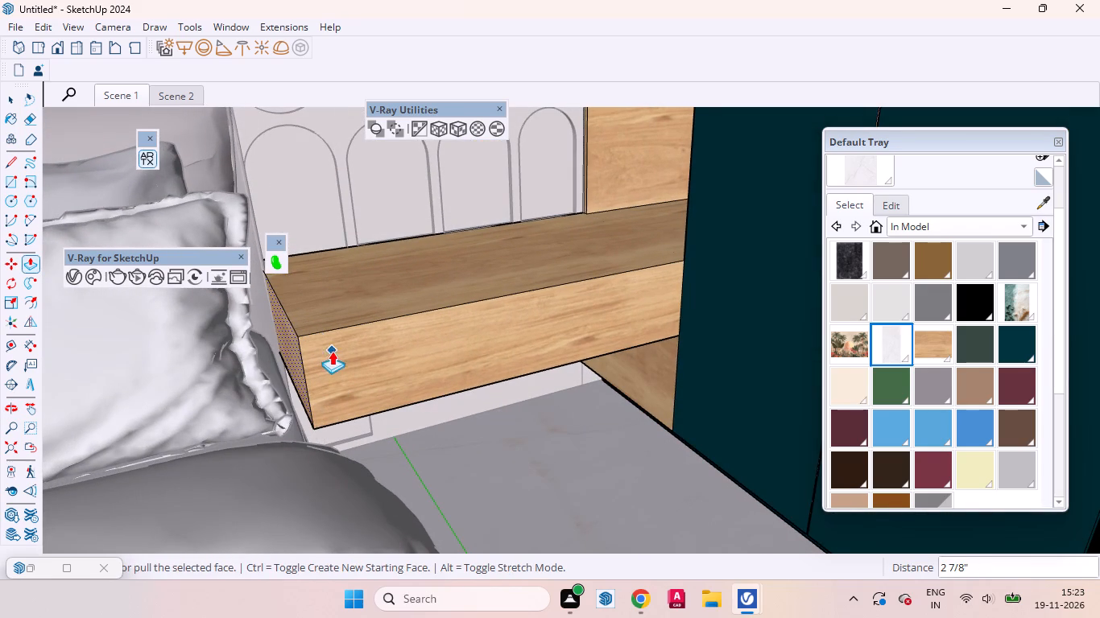
key("space")
key("space")
middle_click_drag(406, 356, 503, 360)
scroll(516, 355, "up", 1)
scroll(502, 348, "down", 4)
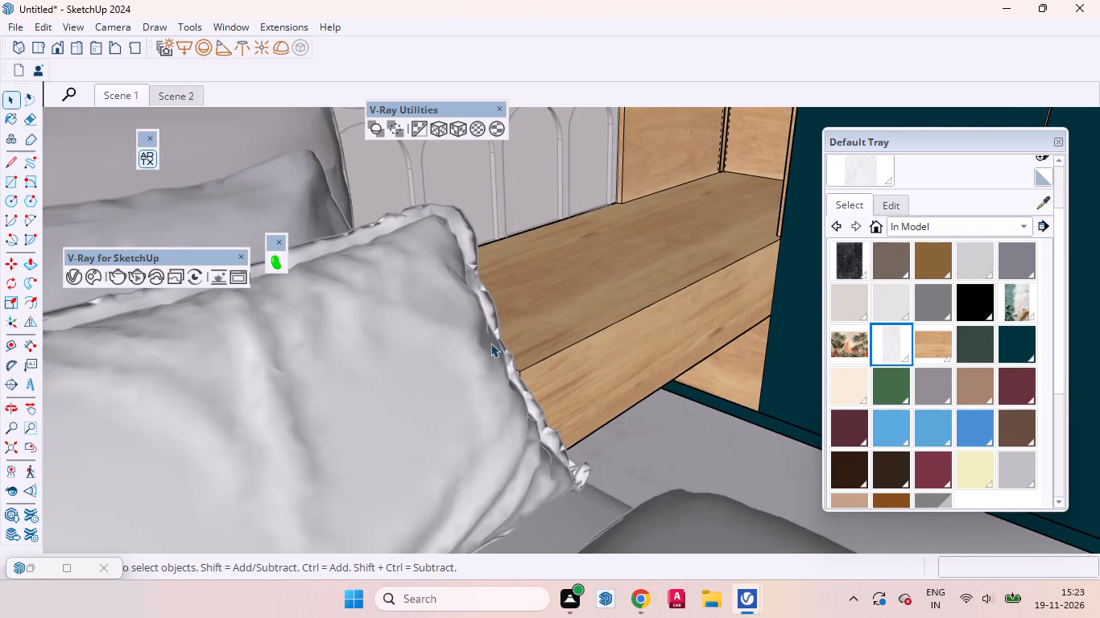
scroll(490, 343, "down", 14)
scroll(482, 363, "up", 1)
scroll(486, 374, "down", 11)
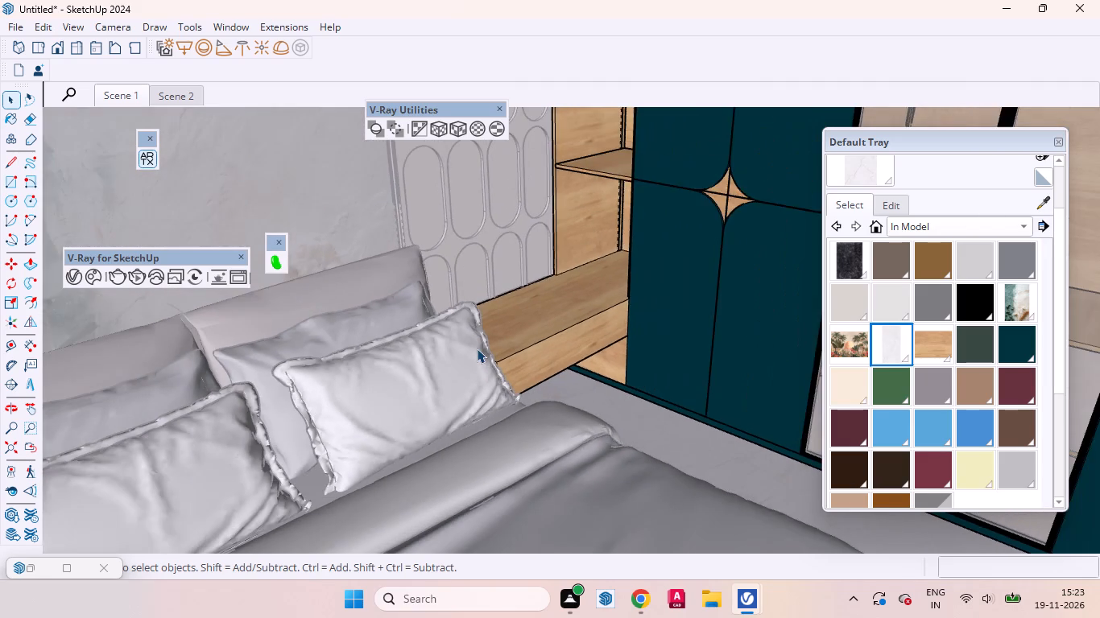
scroll(477, 348, "down", 20)
scroll(477, 348, "down", 8)
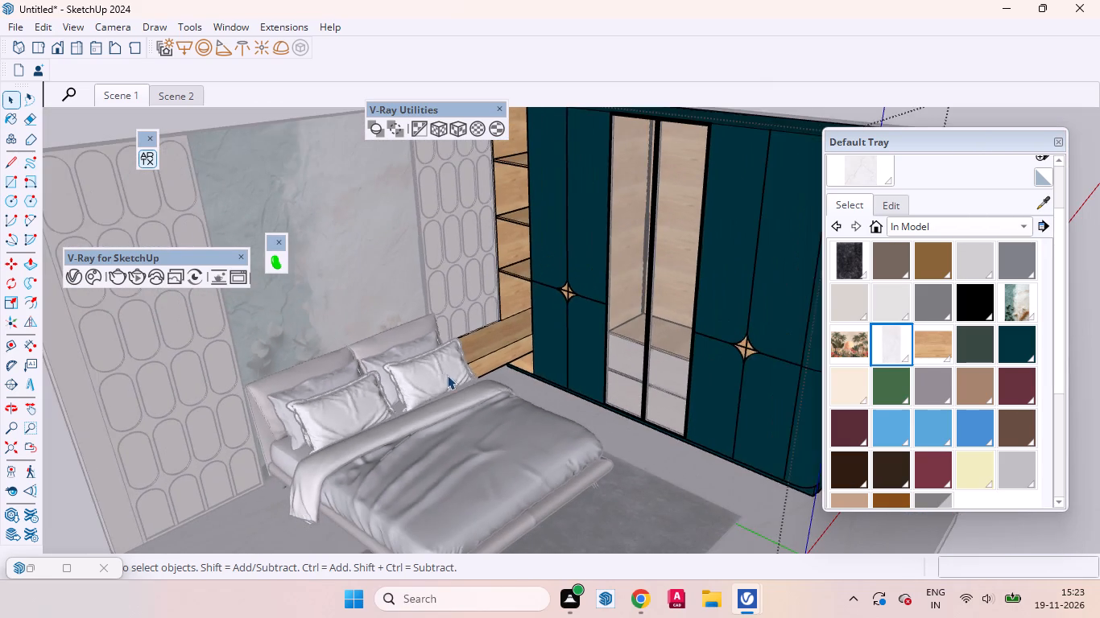
scroll(447, 375, "down", 10)
double_click(601, 182)
left_click(607, 180)
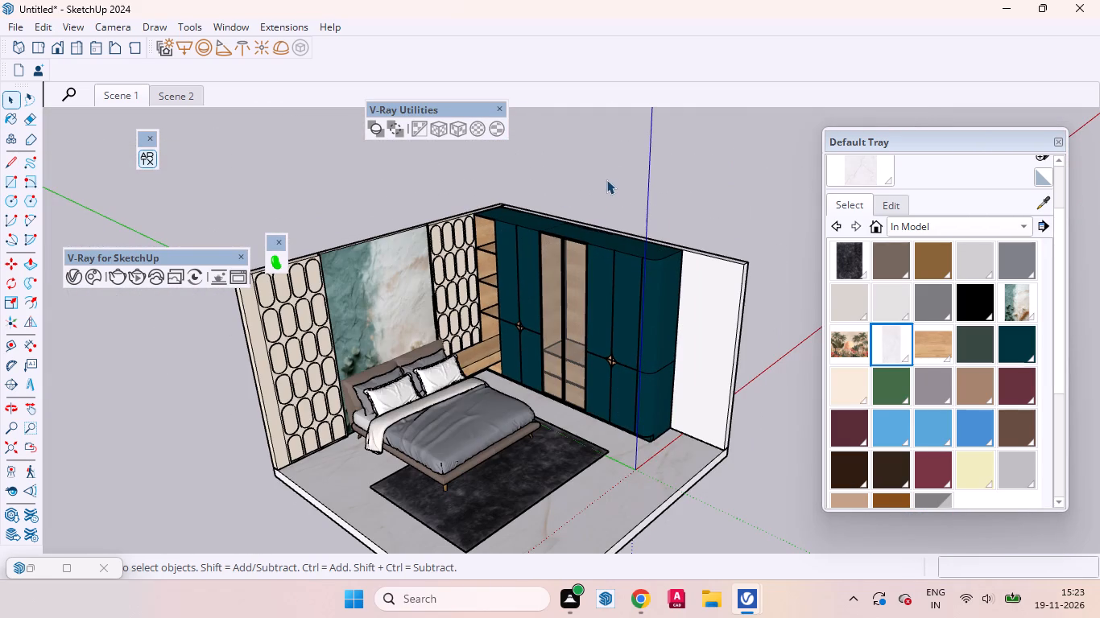
Return to Scene 1, examine the bed, ledge and wardrobe composition, and restore the saved view.
left_click(119, 101)
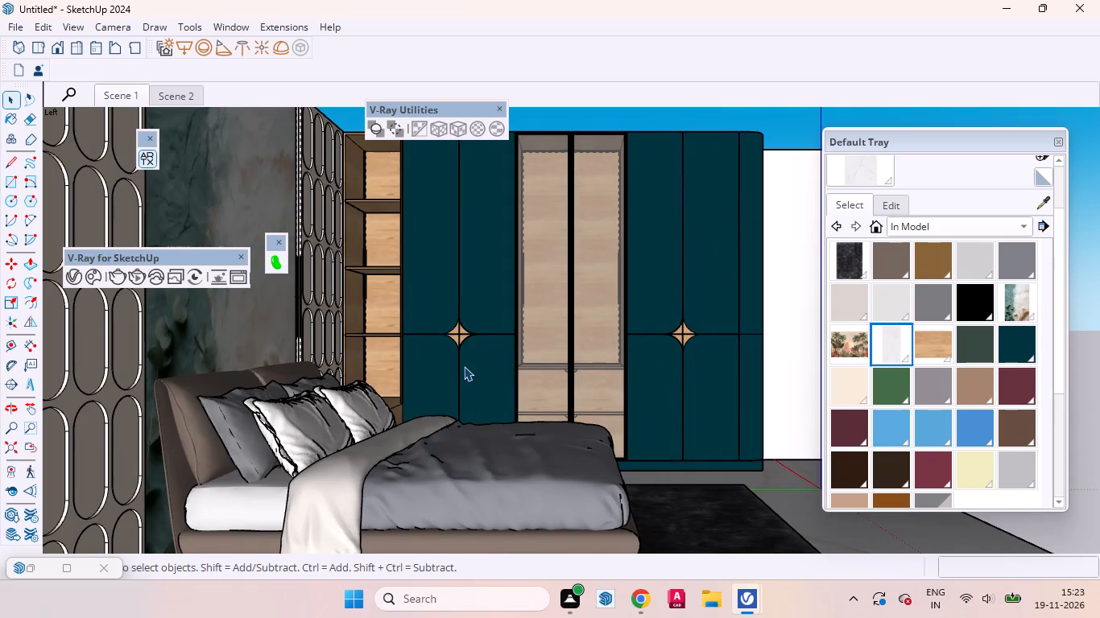
middle_click_drag(493, 456, 478, 465)
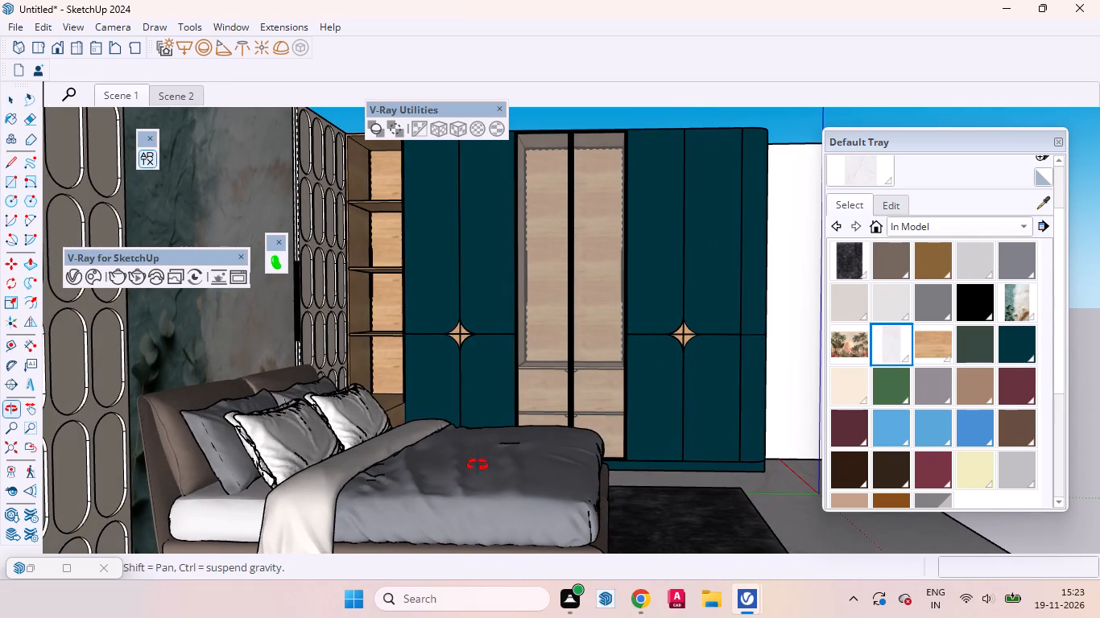
middle_click_drag(478, 465, 482, 455)
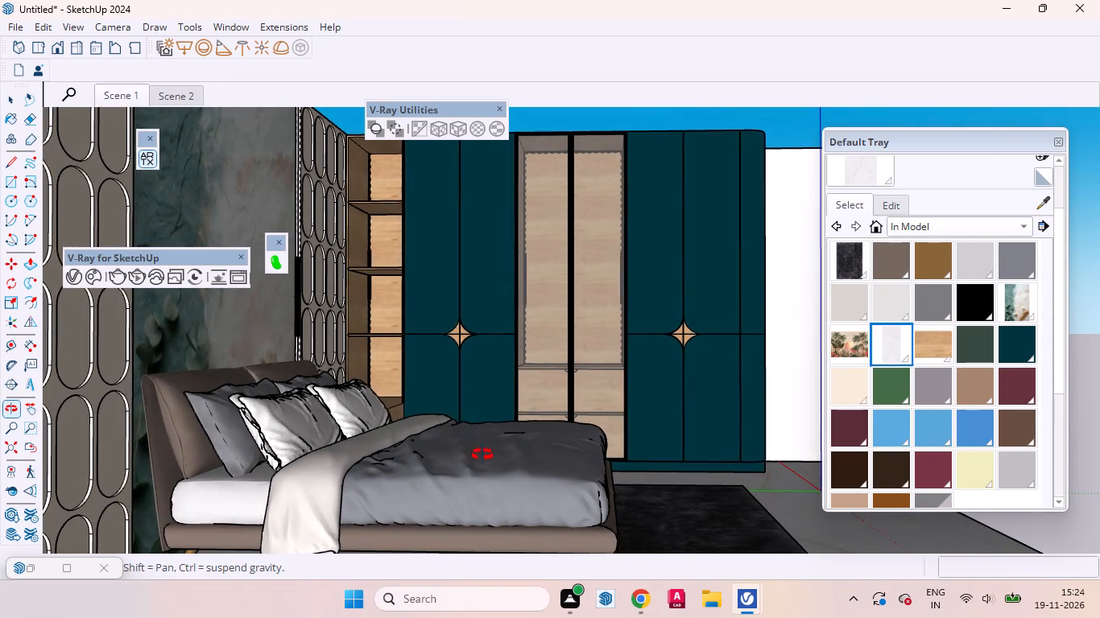
middle_click_drag(482, 455, 483, 455)
left_click(107, 100)
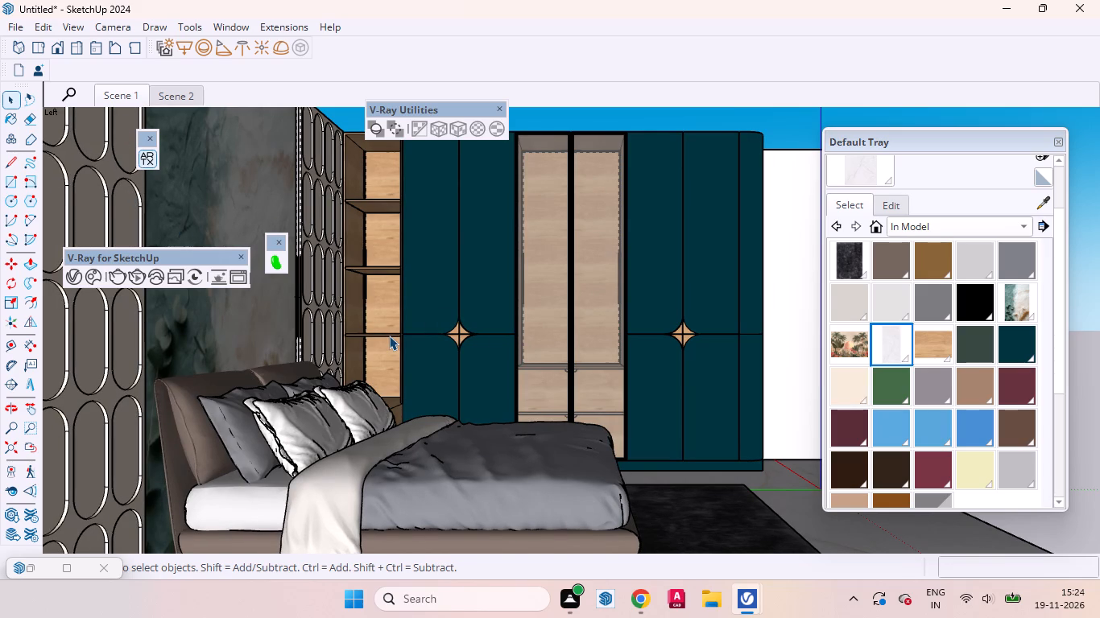
key("space")
Open the floor slab group and extend its open side face, opposite the wardrobe, outward by 4.5" as a new section.
scroll(343, 325, "down", 8)
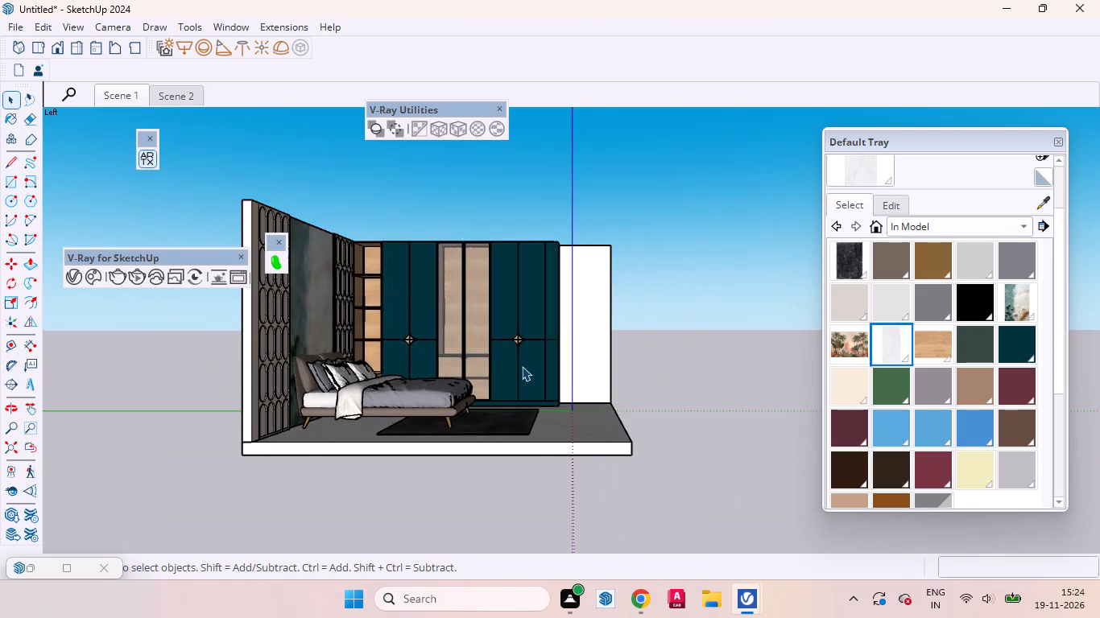
middle_click_drag(514, 384, 294, 555)
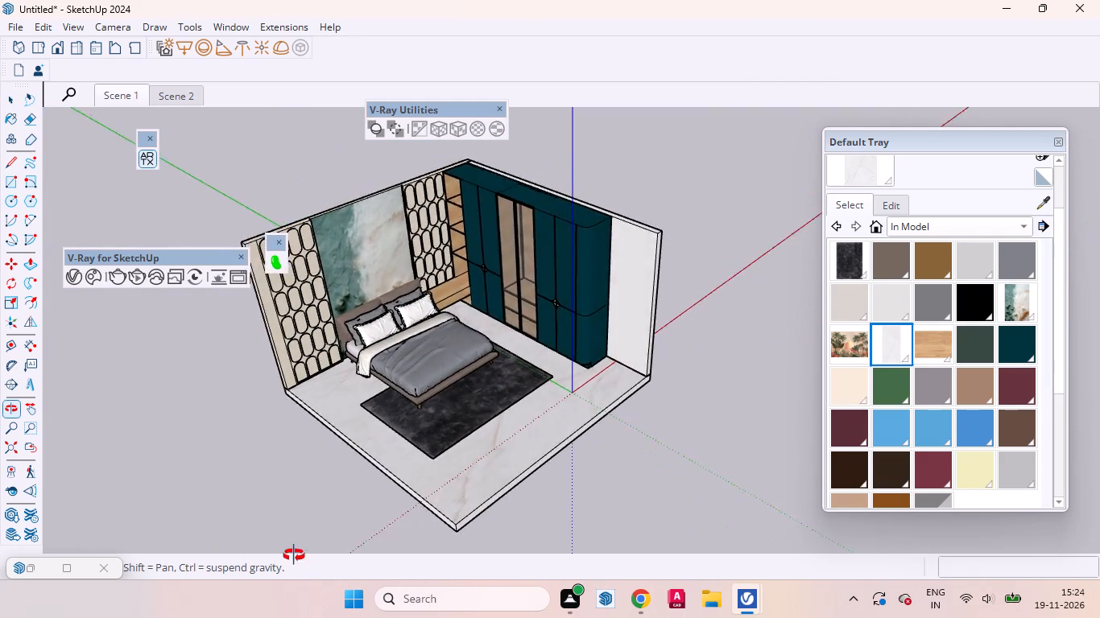
middle_click_drag(294, 555, 237, 549)
scroll(341, 450, "up", 7)
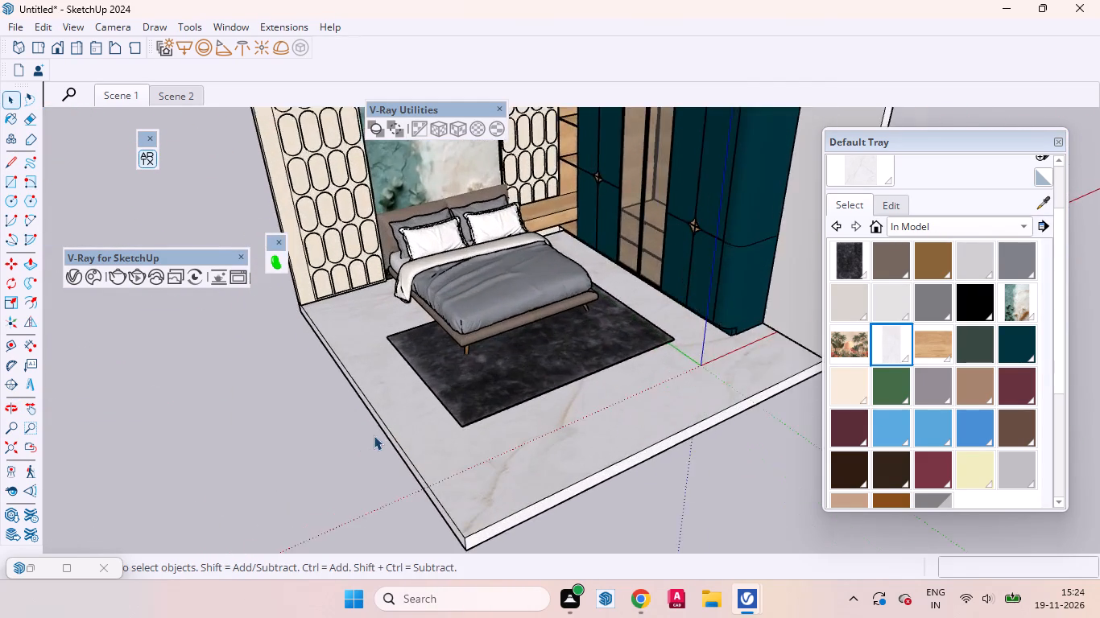
scroll(374, 435, "up", 2)
middle_click_drag(370, 403, 370, 331)
scroll(378, 357, "up", 6)
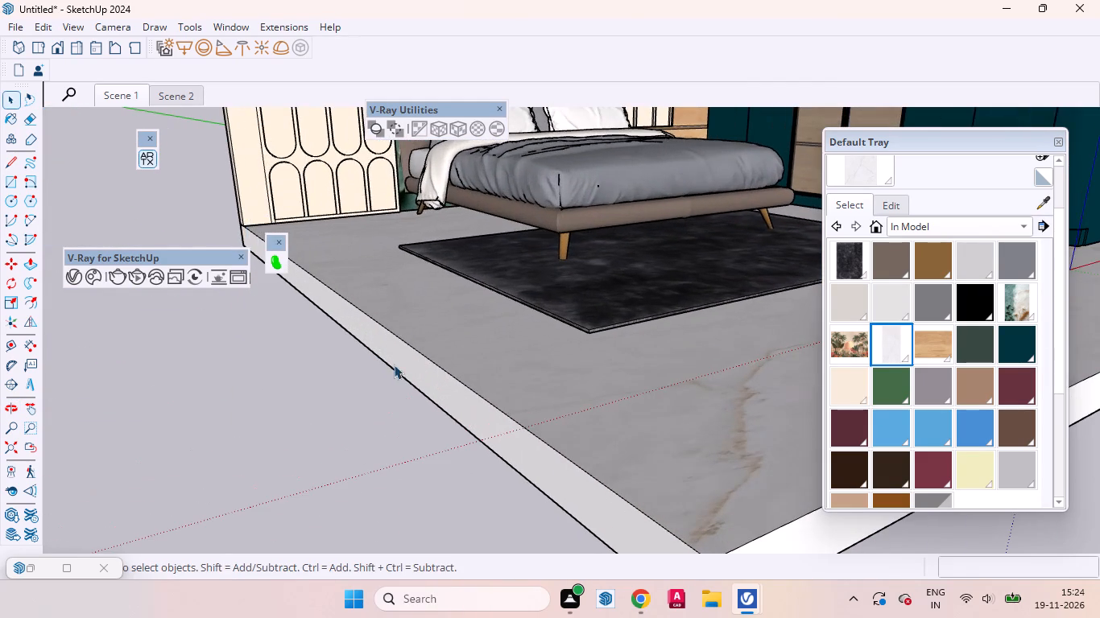
left_click(394, 365)
double_click(407, 377)
left_click(416, 376)
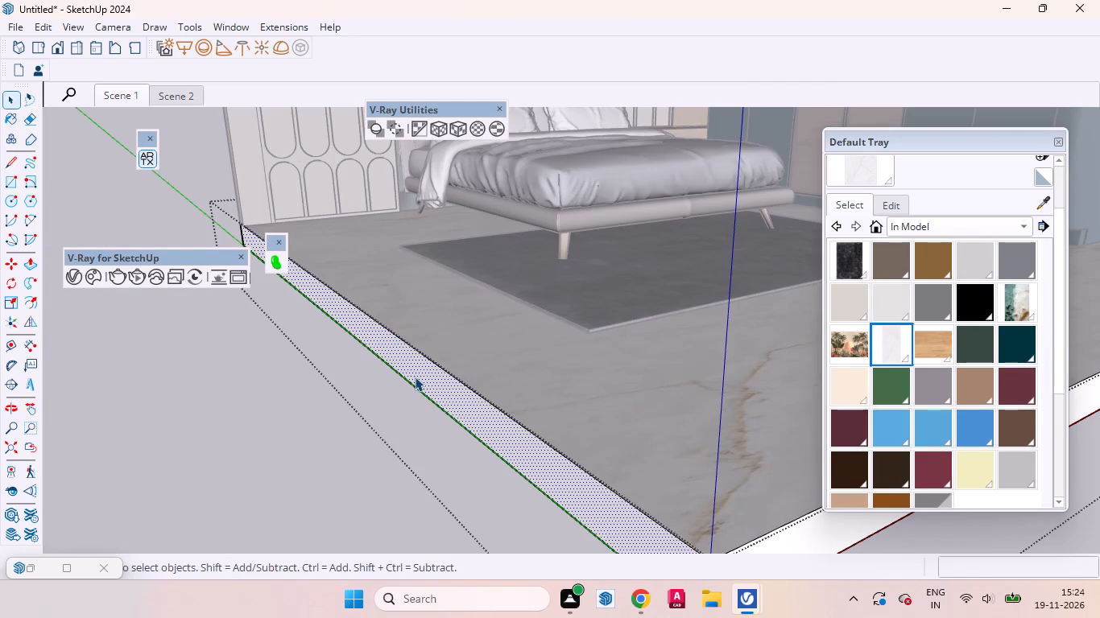
key("p")
left_click(415, 377)
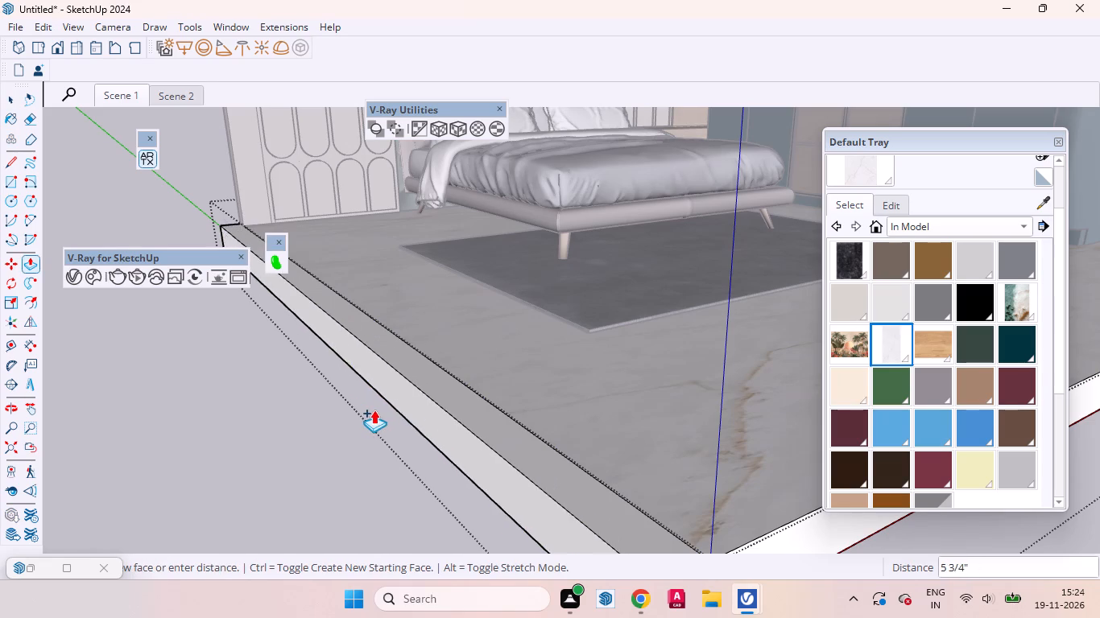
key("4")
key("period")
key("5")
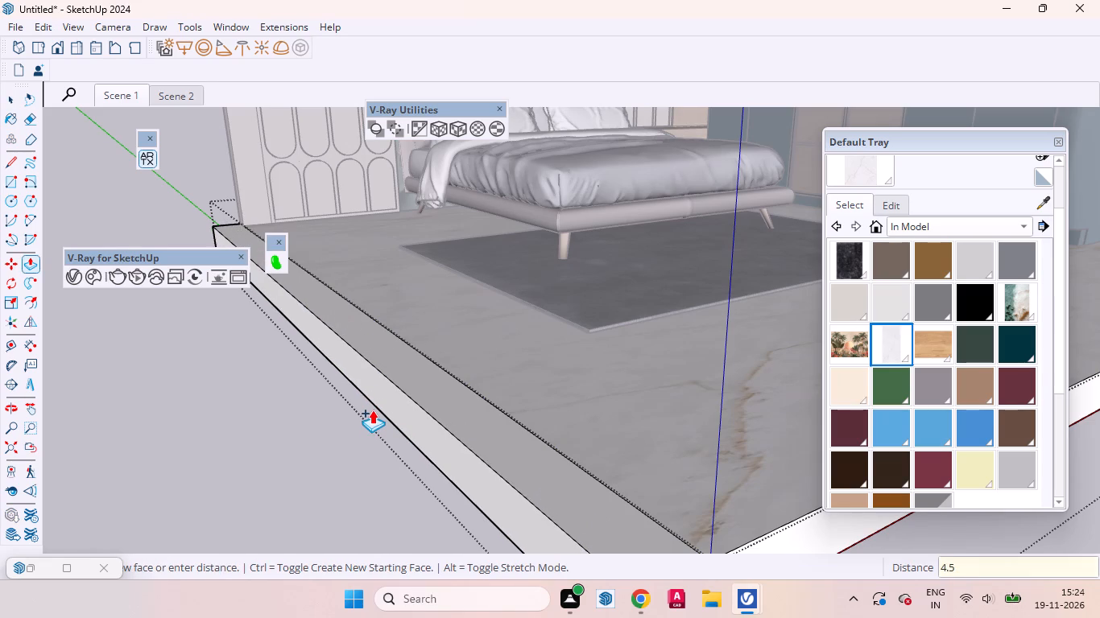
key("Return")
key("space")
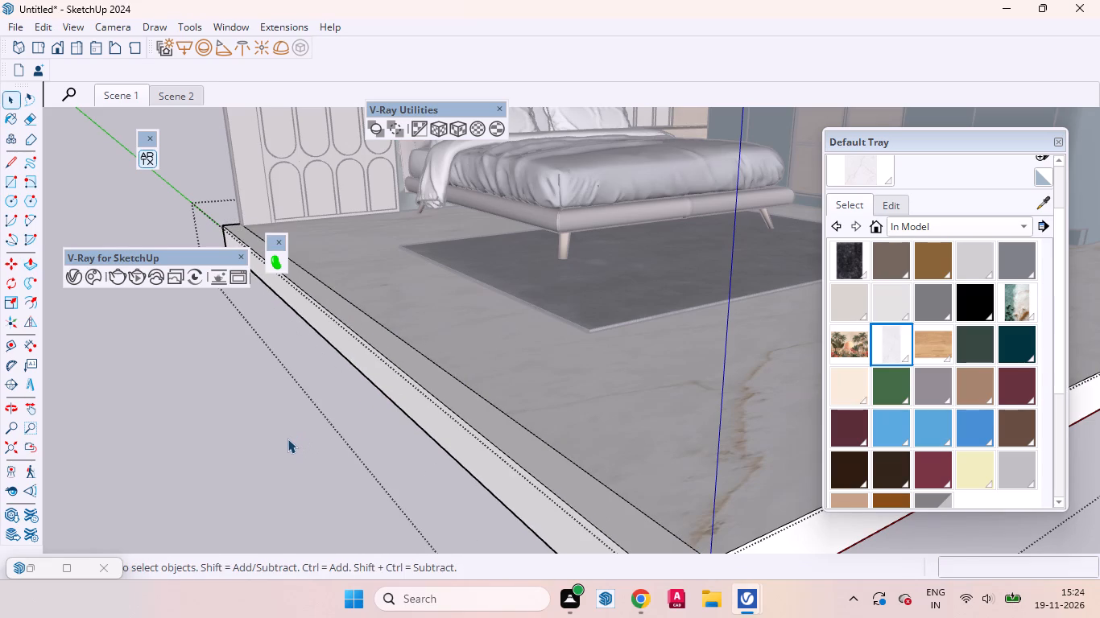
Start a new group and draw a 4 1/2" by 15' rectangle over the floor strip on the side opposite the wardrobe.
right_click(207, 398)
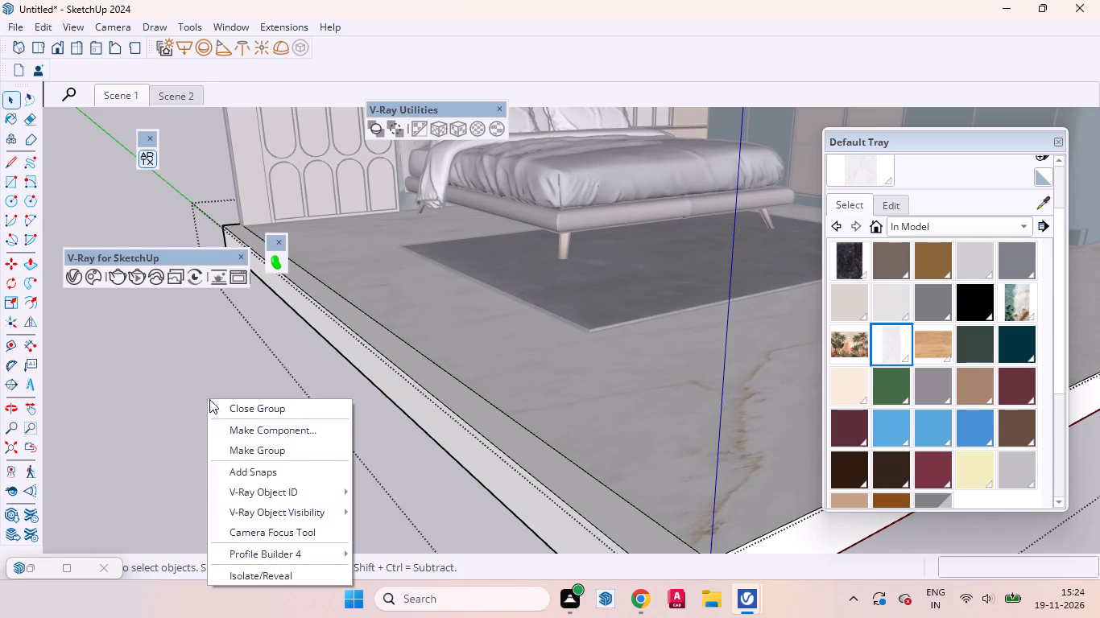
left_click(256, 454)
middle_click_drag(275, 412, 278, 556)
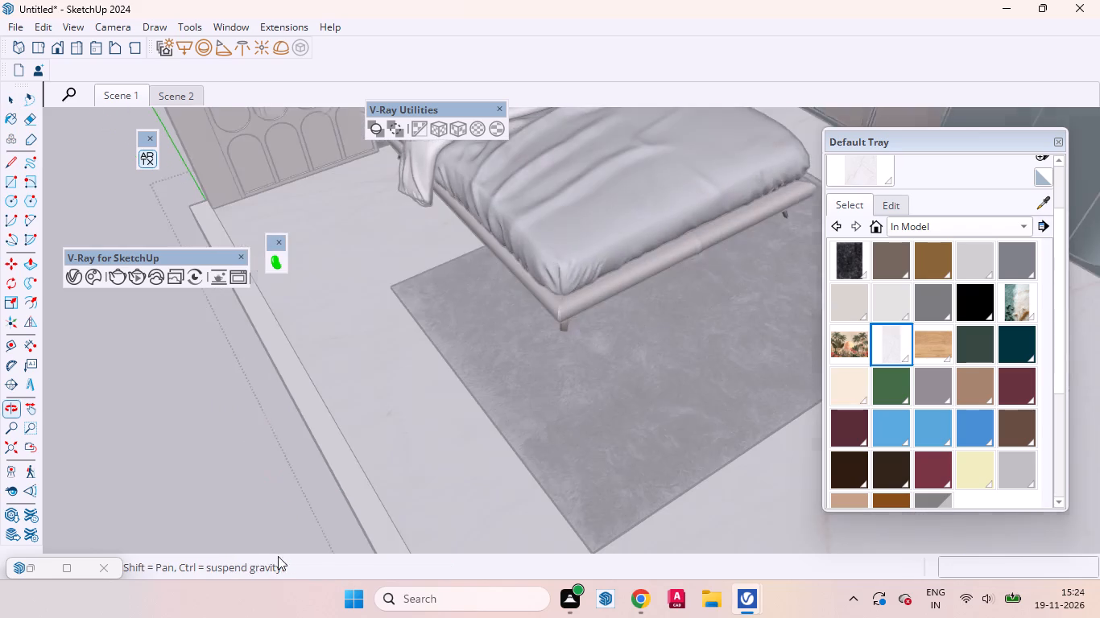
scroll(389, 438, "down", 1)
scroll(397, 435, "up", 1)
scroll(406, 430, "down", 11)
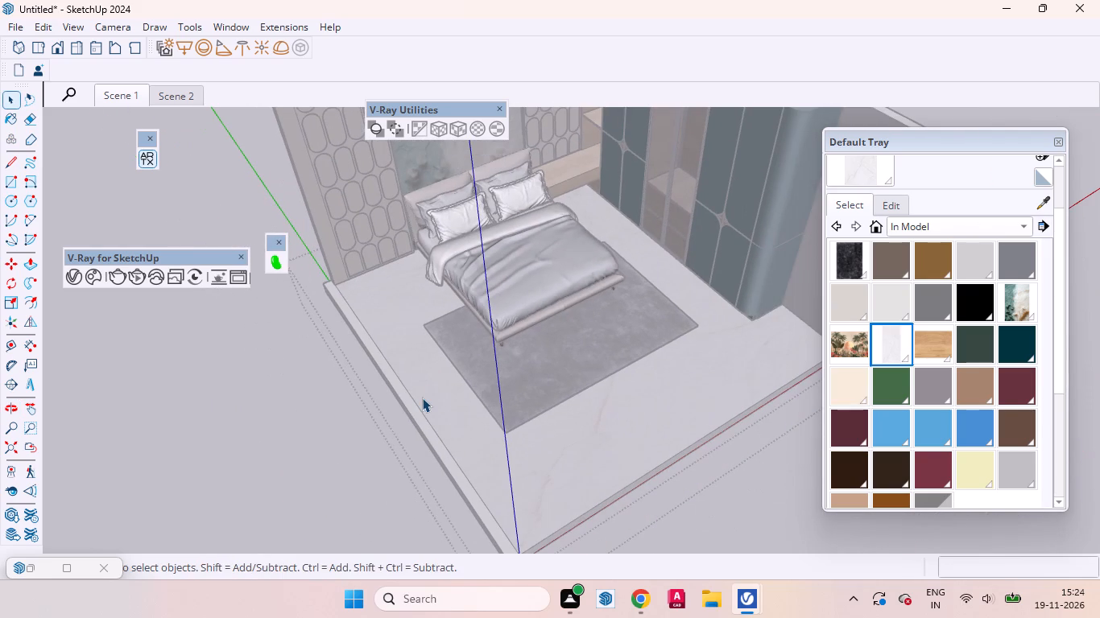
key("r")
scroll(305, 312, "up", 5)
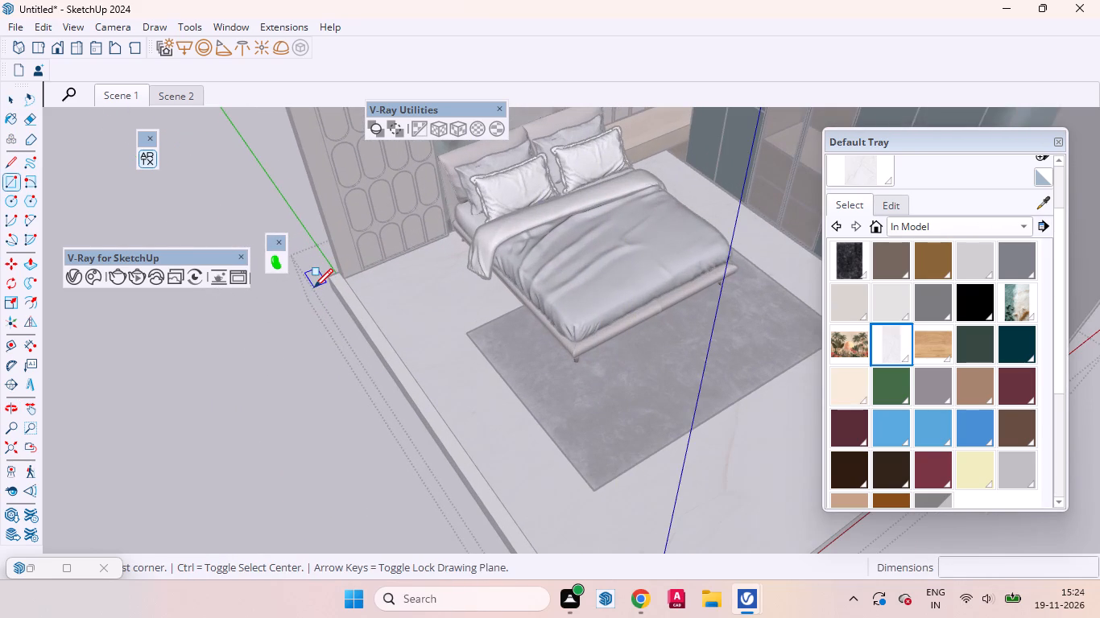
left_click(327, 275)
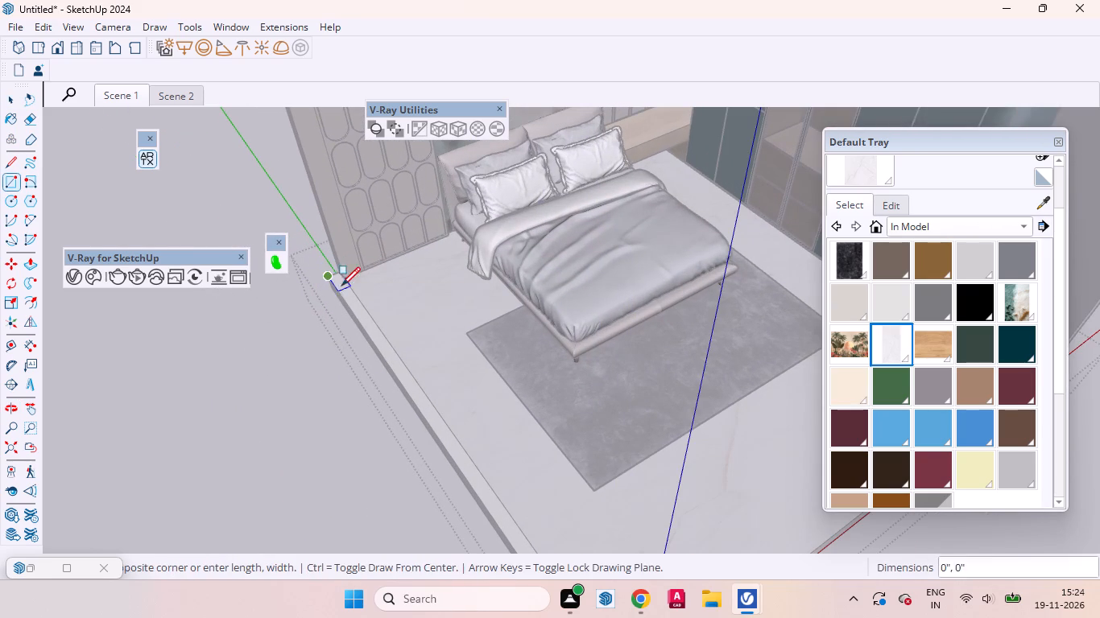
scroll(315, 287, "down", 10)
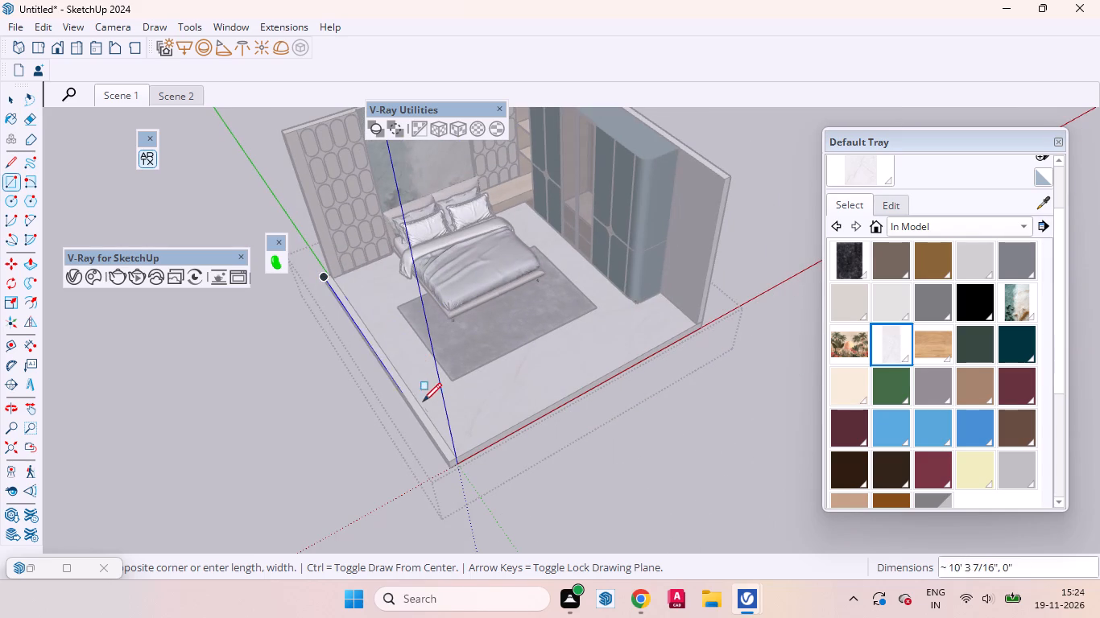
scroll(455, 456, "up", 3)
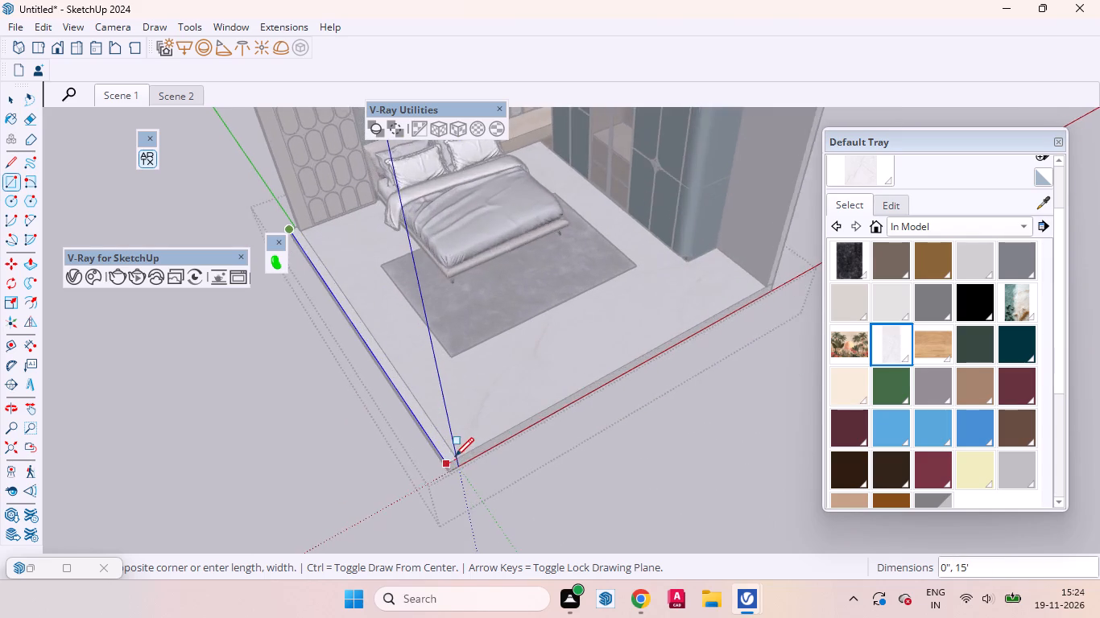
scroll(455, 456, "up", 5)
left_click(459, 455)
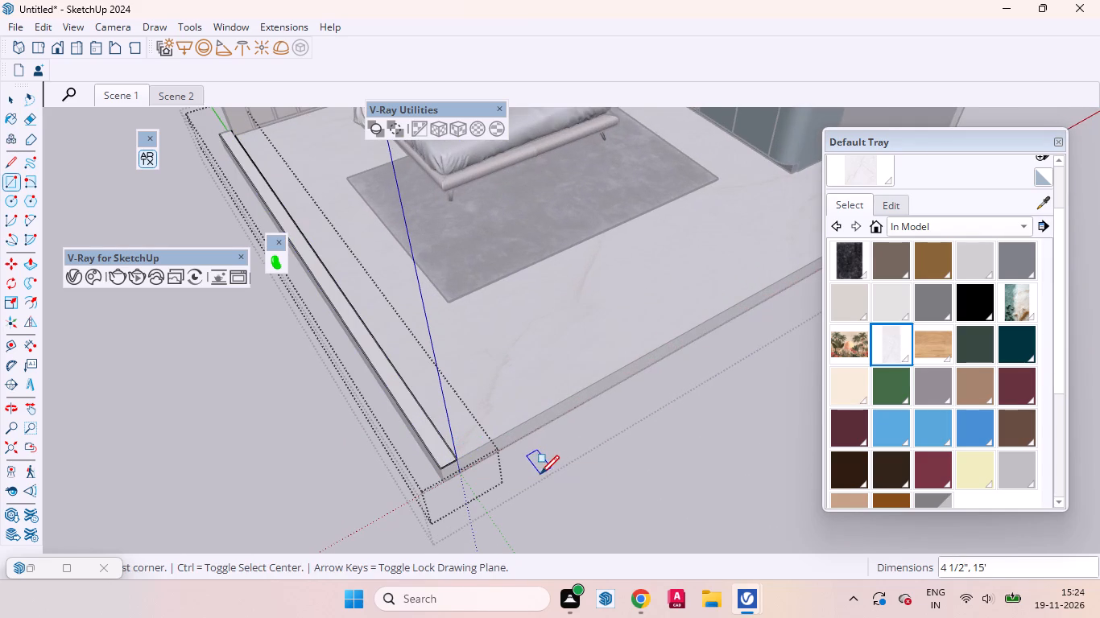
key("space")
Extrude the 15' strip up 9' 4" to the top of the opposite wall, and exit the open groups.
key("p")
left_click(436, 457)
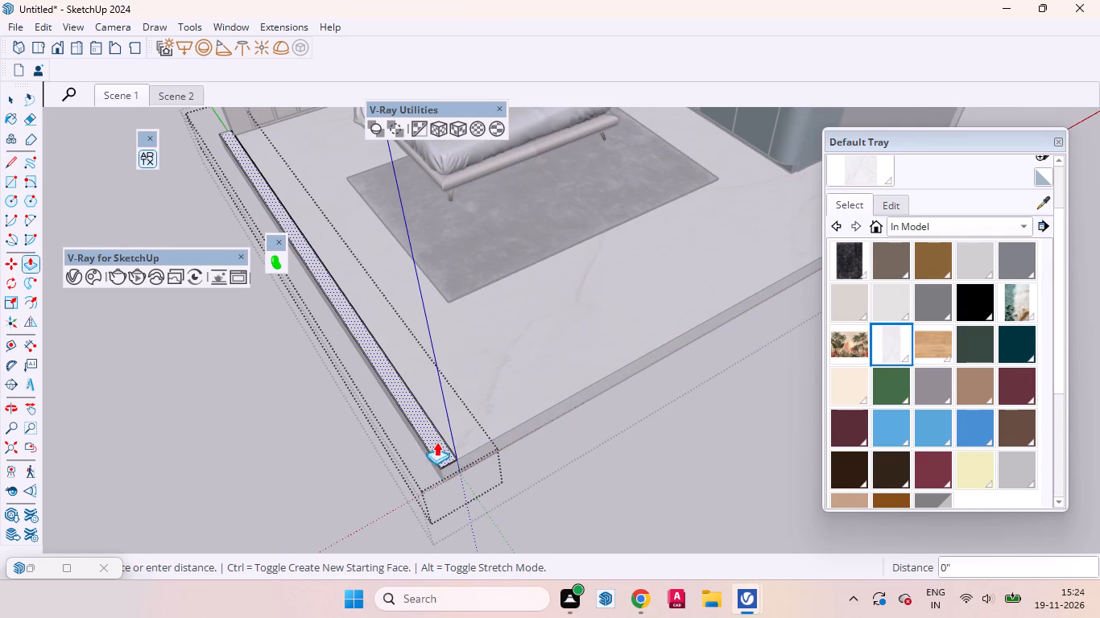
scroll(462, 335, "down", 6)
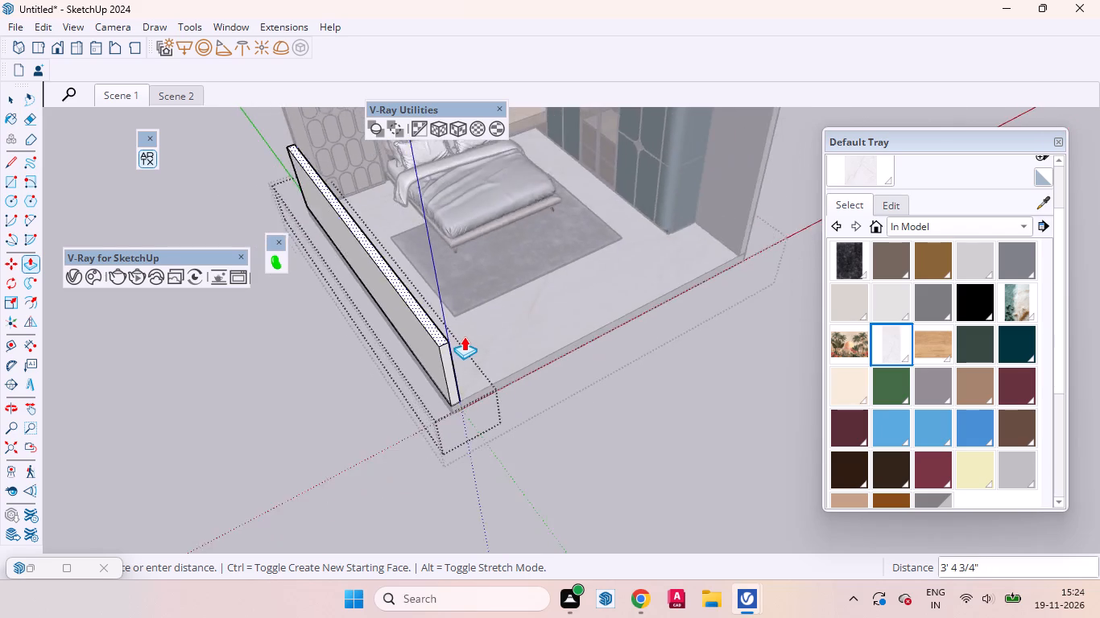
scroll(464, 336, "down", 7)
scroll(463, 334, "up", 1)
scroll(463, 334, "down", 1)
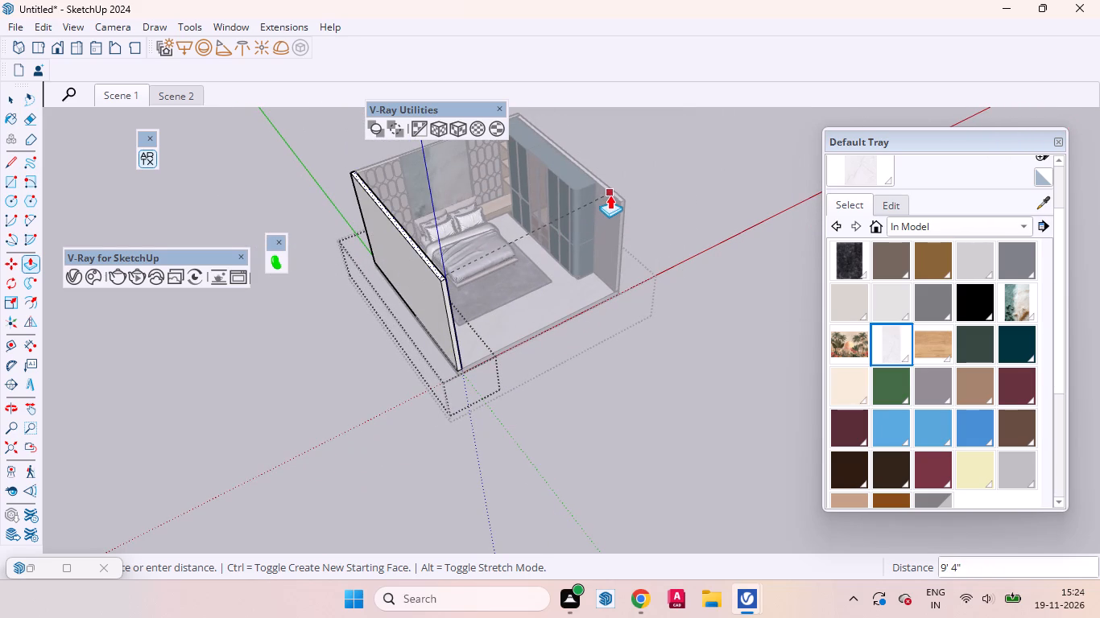
left_click(610, 195)
key("space")
left_click(633, 348)
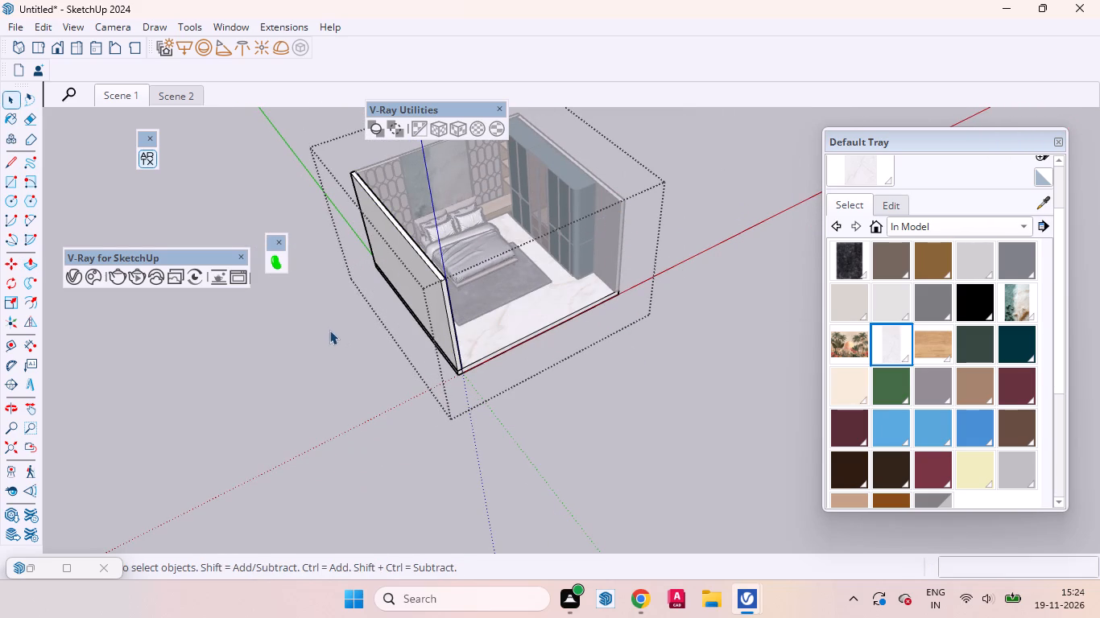
middle_click_drag(331, 325, 462, 352)
left_click(672, 373)
Open the floor slab group, push its front face opposite the headboard inward by 4.5" as a new section, and exit.
scroll(586, 292, "up", 3)
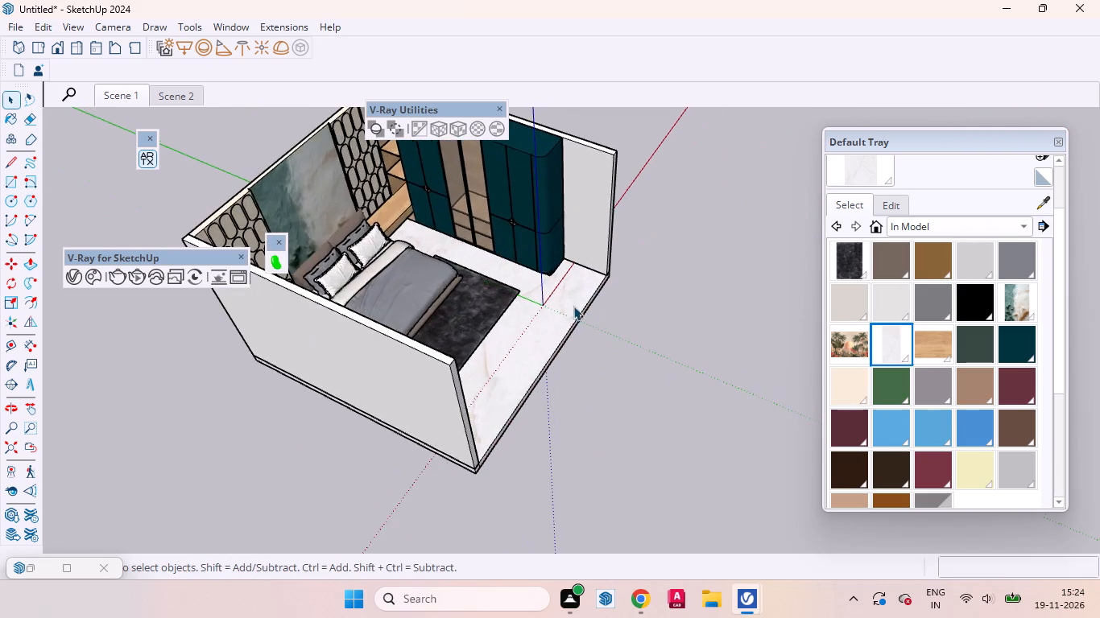
middle_click_drag(573, 315, 340, 262)
scroll(569, 347, "up", 7)
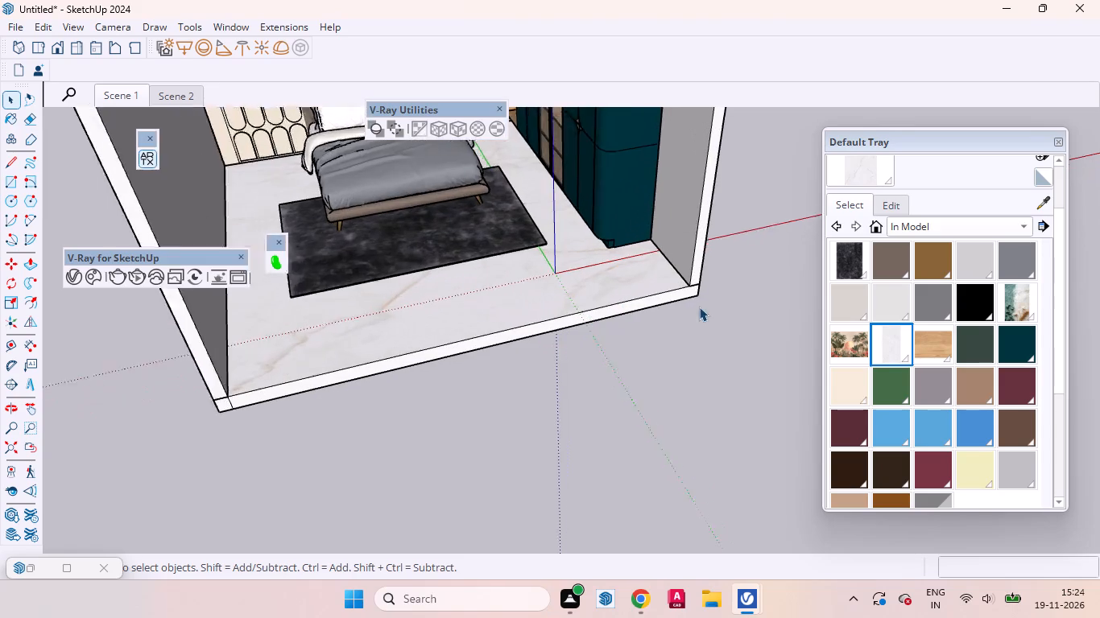
scroll(699, 307, "up", 4)
left_click(655, 295)
double_click(647, 295)
left_click(636, 300)
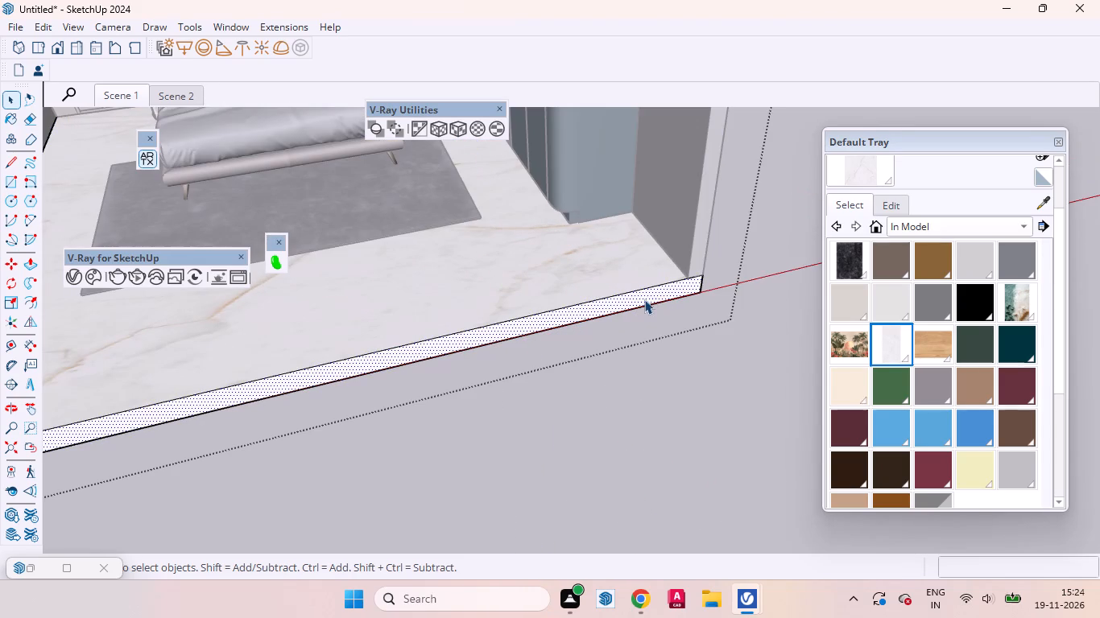
key("p")
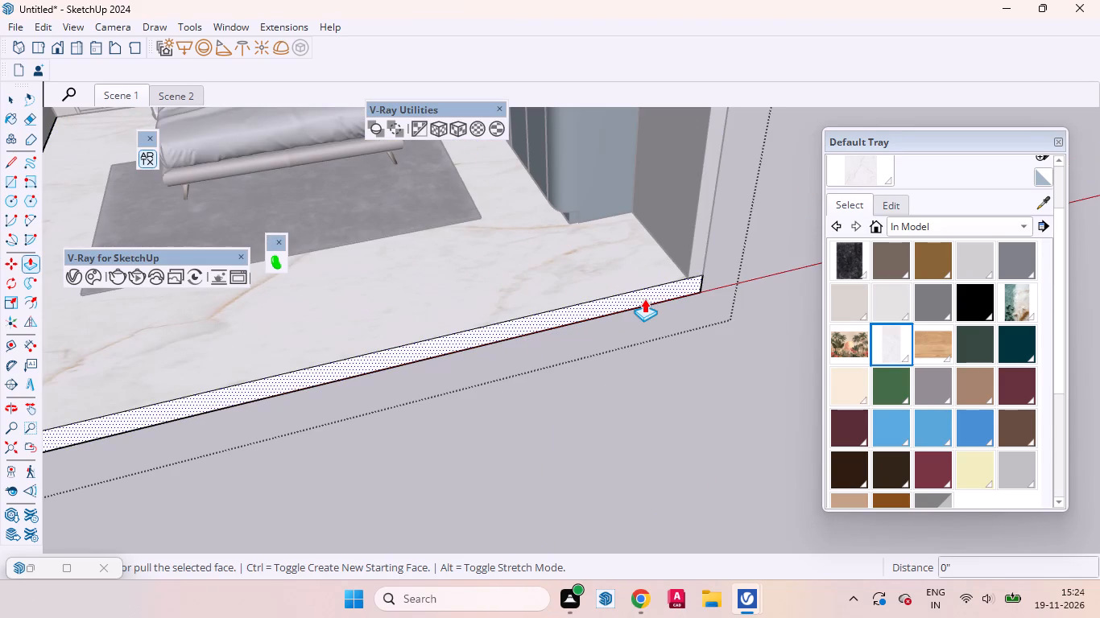
key("space")
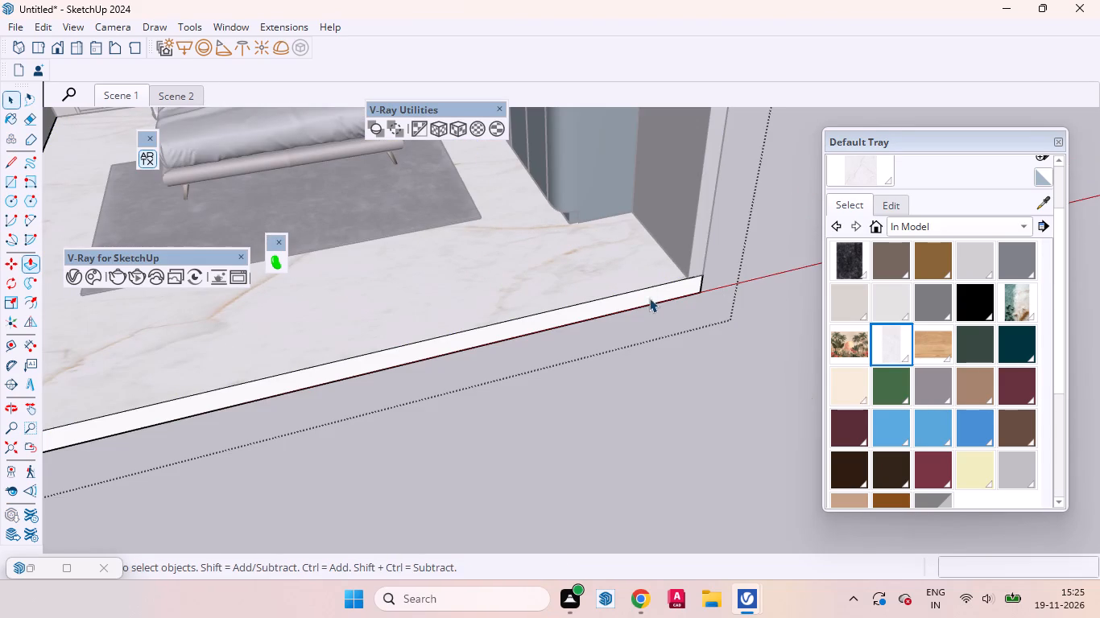
key("p")
left_click(644, 300)
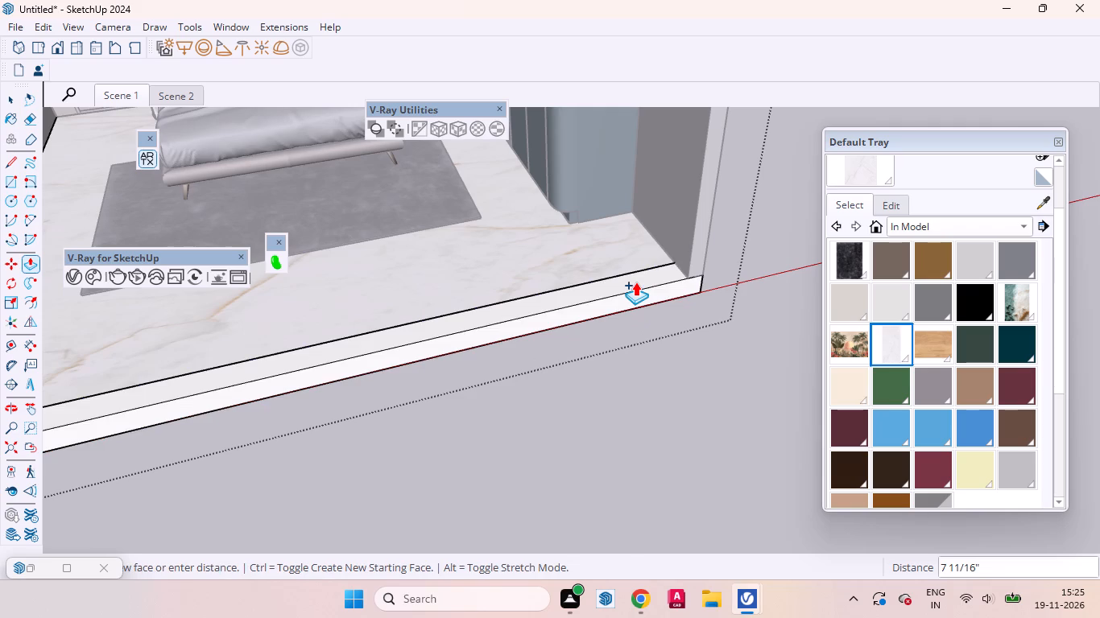
key("4")
type(".5")
key("Return")
key("space")
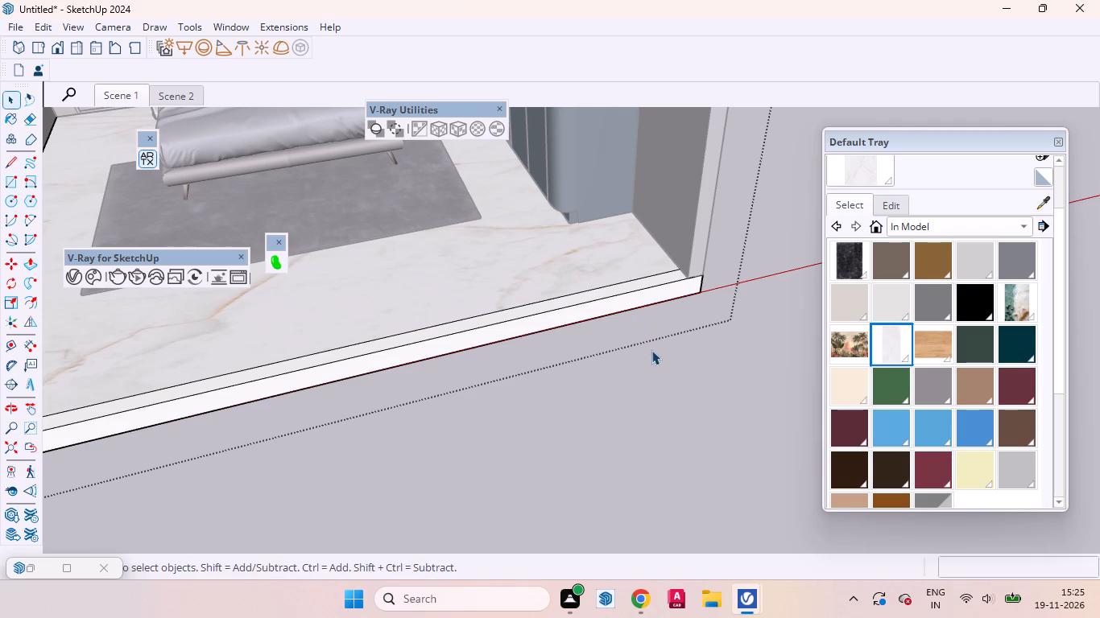
left_click(651, 350)
Start a new group and draw a 14' 7 1/2" by 4 1/2" rectangle along the floor's front strip, between the side walls.
scroll(691, 382, "down", 11)
middle_click_drag(637, 432, 408, 511)
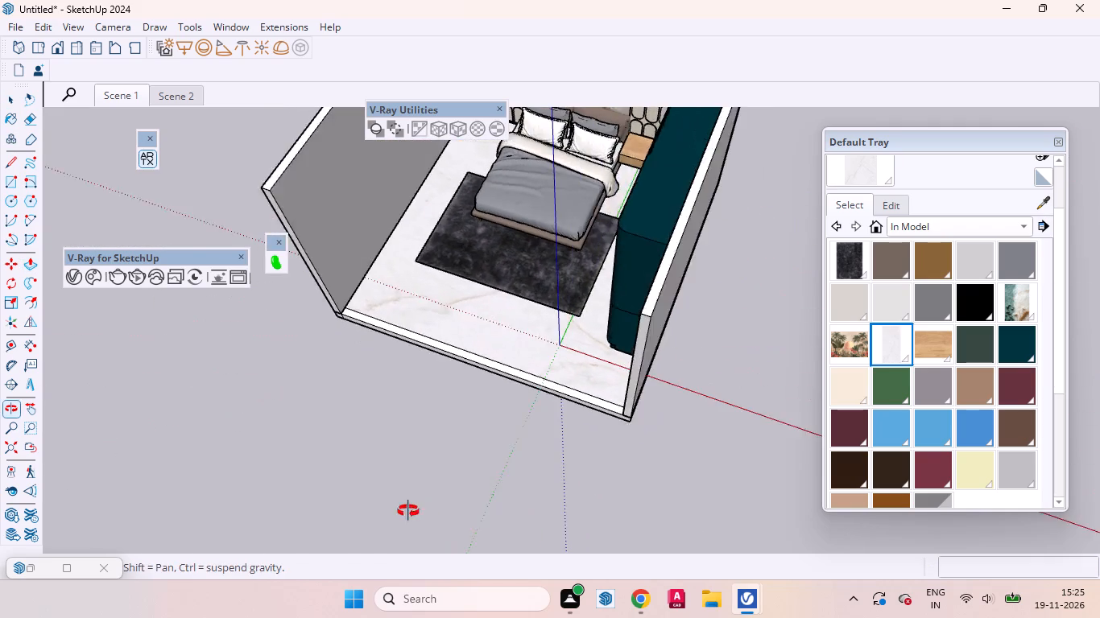
middle_click_drag(408, 511, 407, 506)
right_click(300, 389)
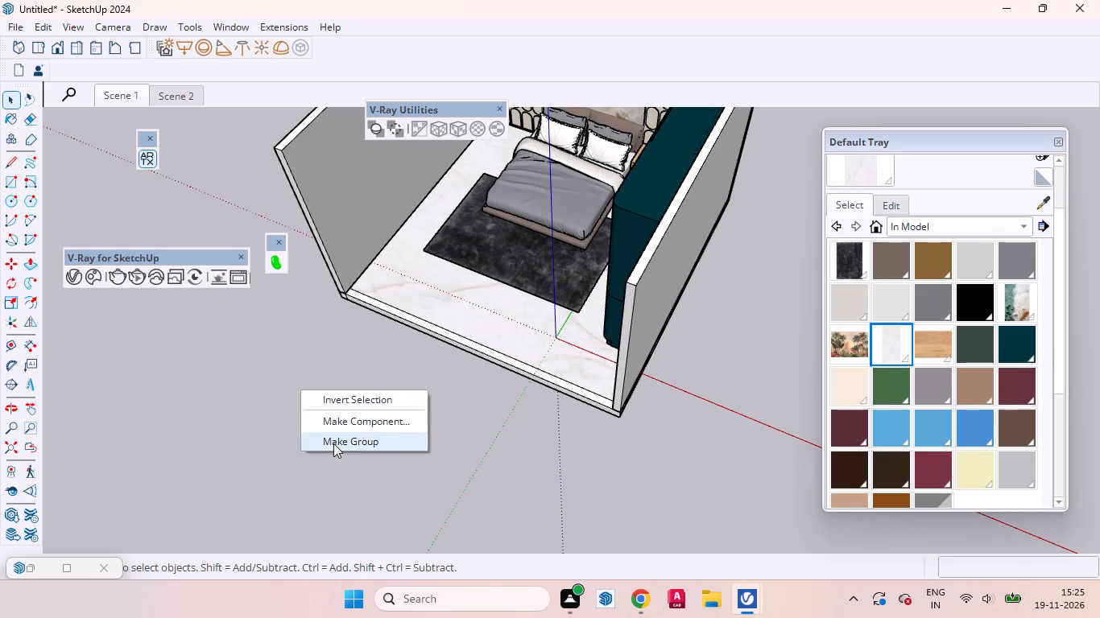
left_click(333, 443)
scroll(340, 297, "up", 9)
key("r")
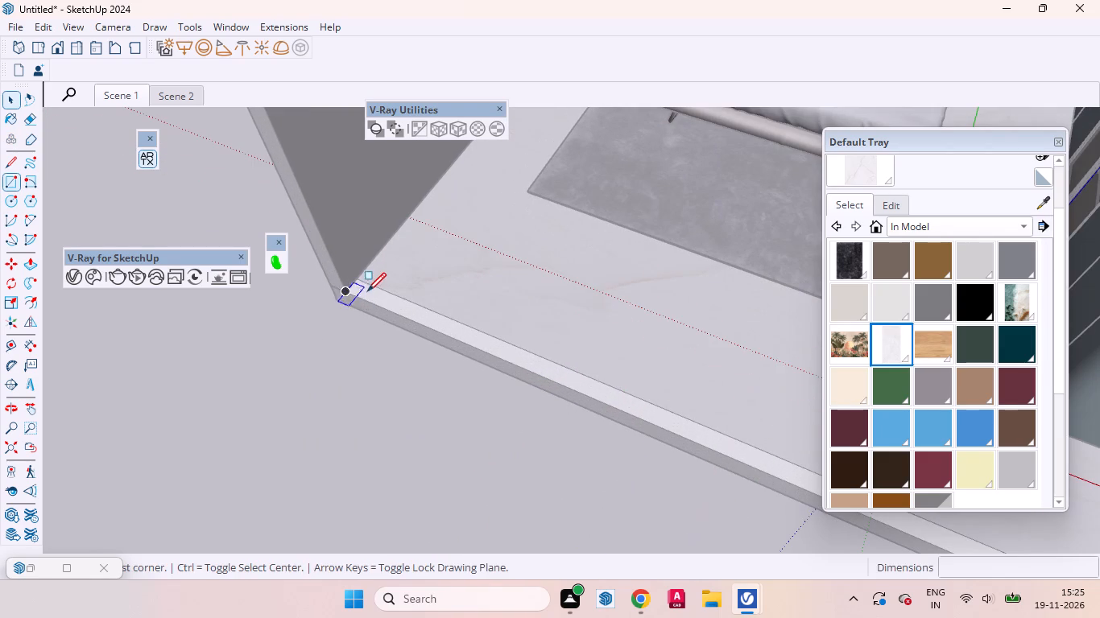
scroll(369, 284, "up", 3)
left_click(356, 278)
scroll(403, 319, "down", 5)
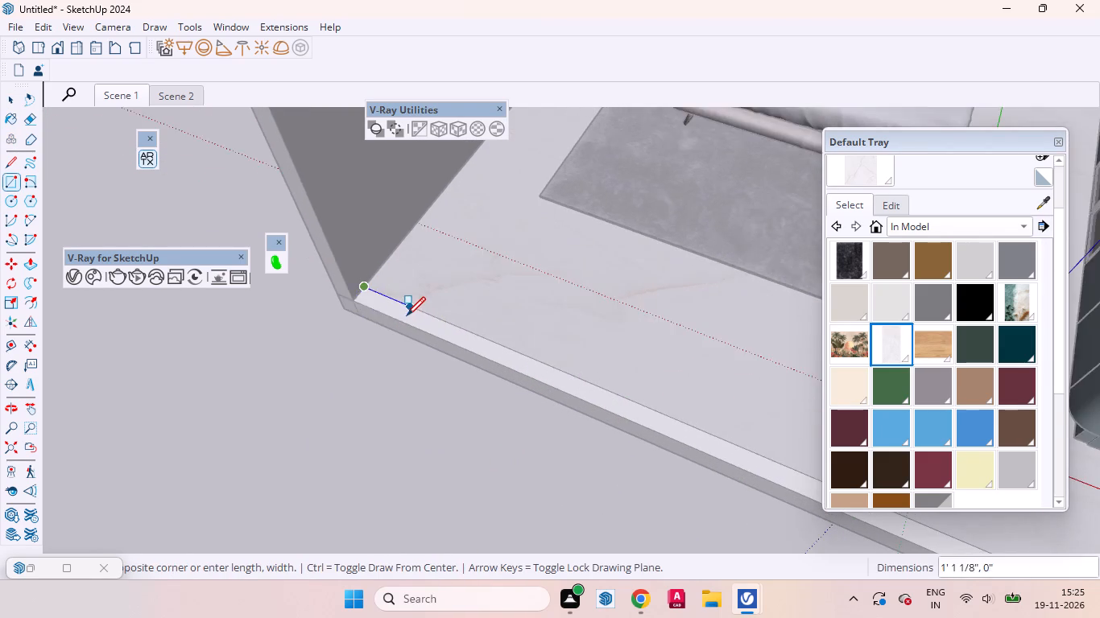
scroll(407, 315, "down", 6)
scroll(705, 431, "up", 8)
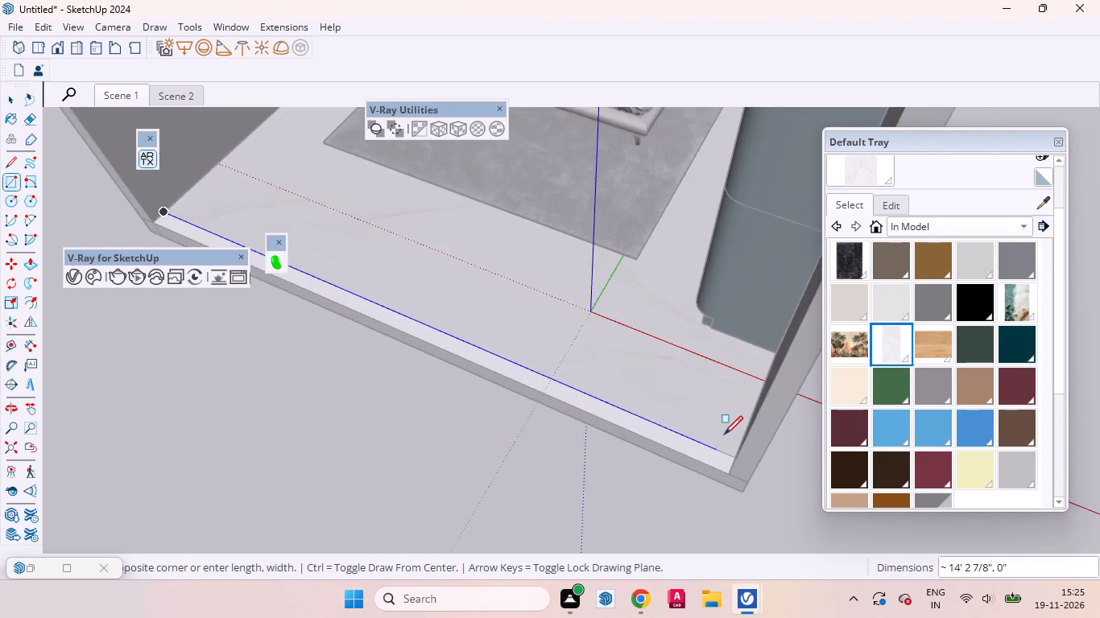
scroll(724, 435, "up", 1)
left_click(731, 489)
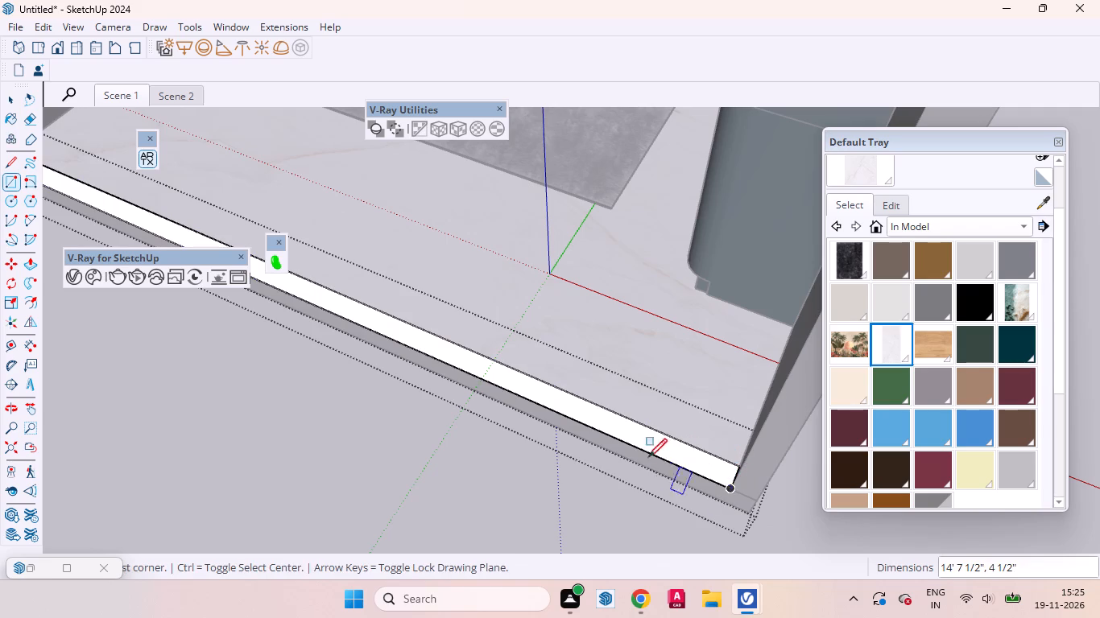
key("space")
Extrude the front strip up to the top of the side walls to close the room, and exit its group.
key("p")
double_click(691, 456)
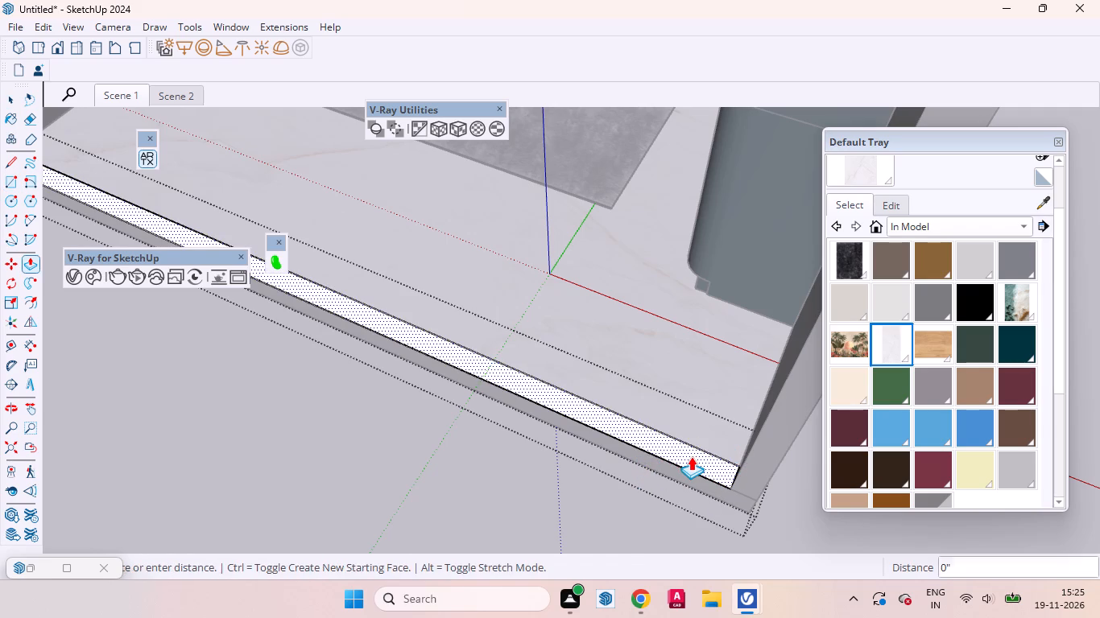
key("ctrl+z")
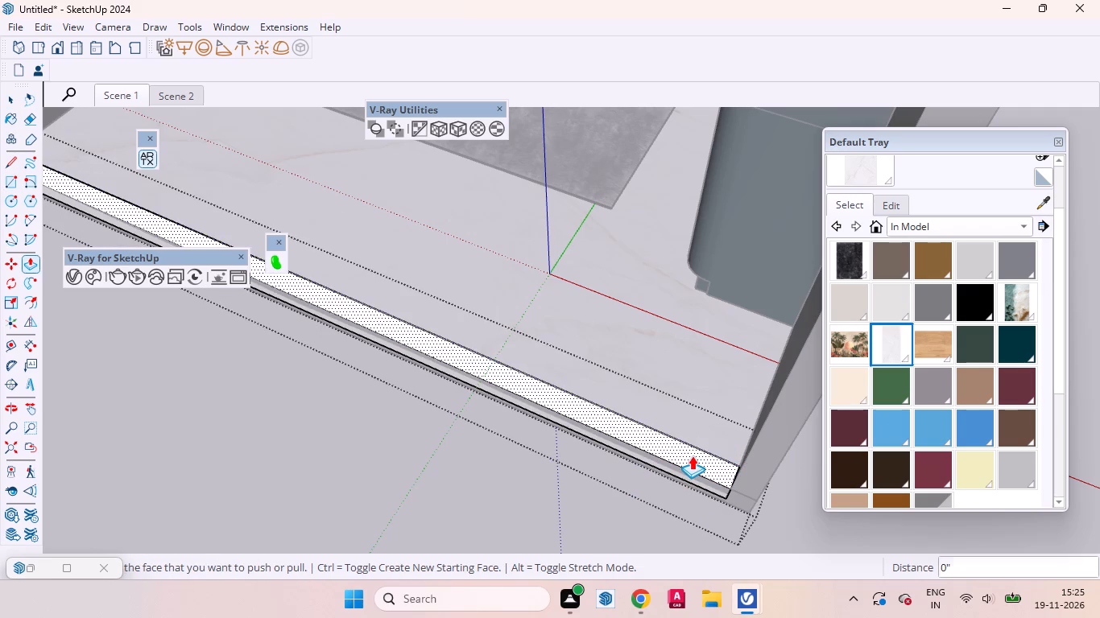
left_click(697, 455)
scroll(703, 417, "down", 15)
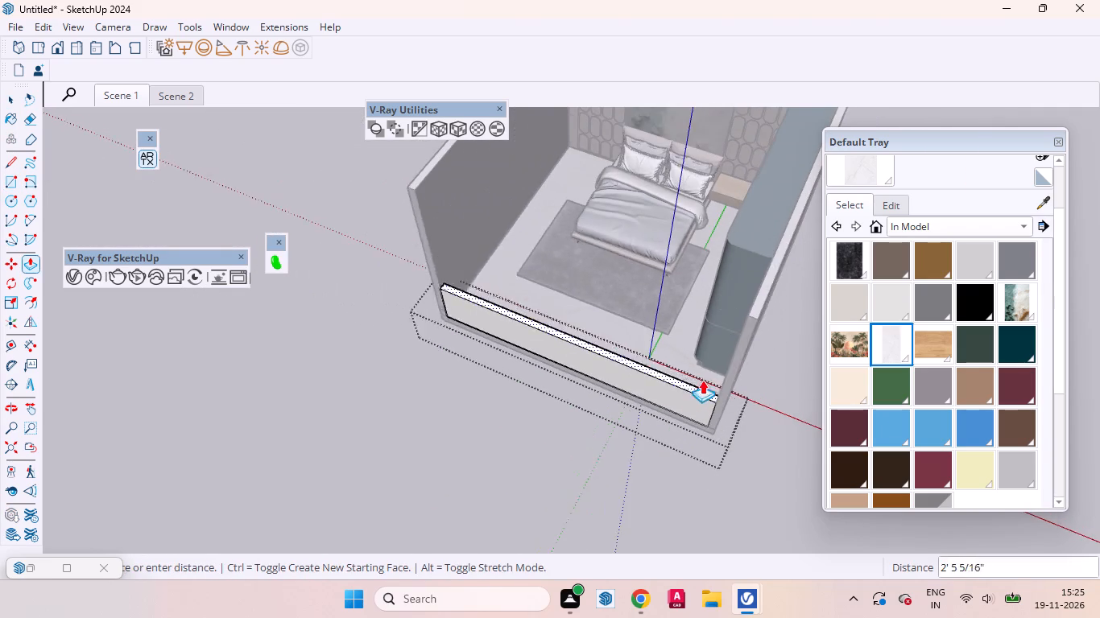
left_click(755, 314)
key("space")
left_click(513, 443)
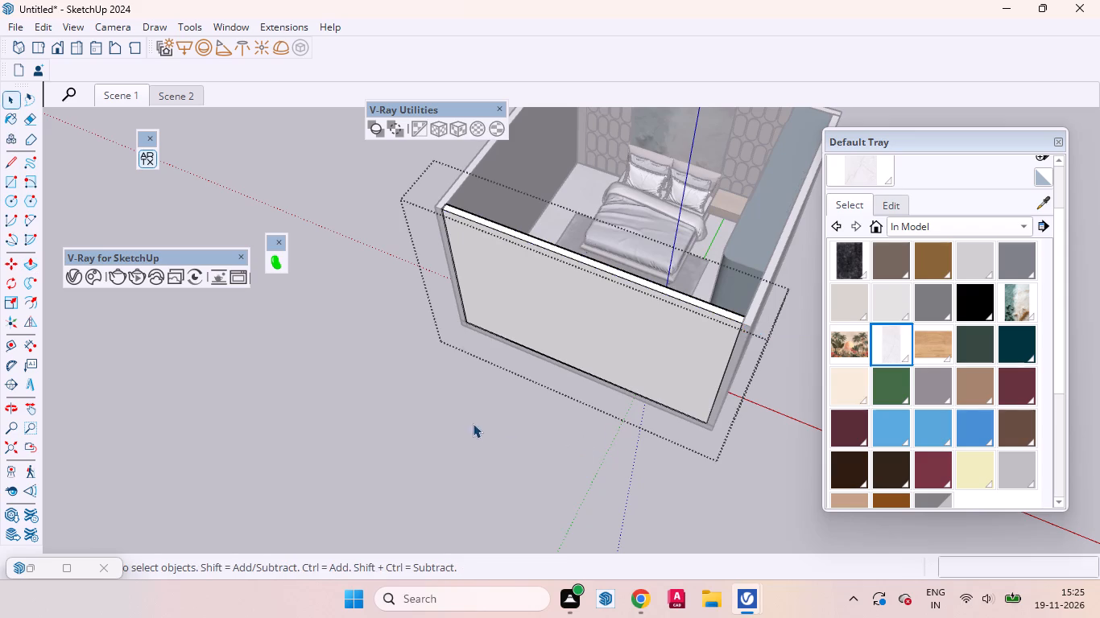
middle_click_drag(469, 422, 972, 366)
left_click(535, 455)
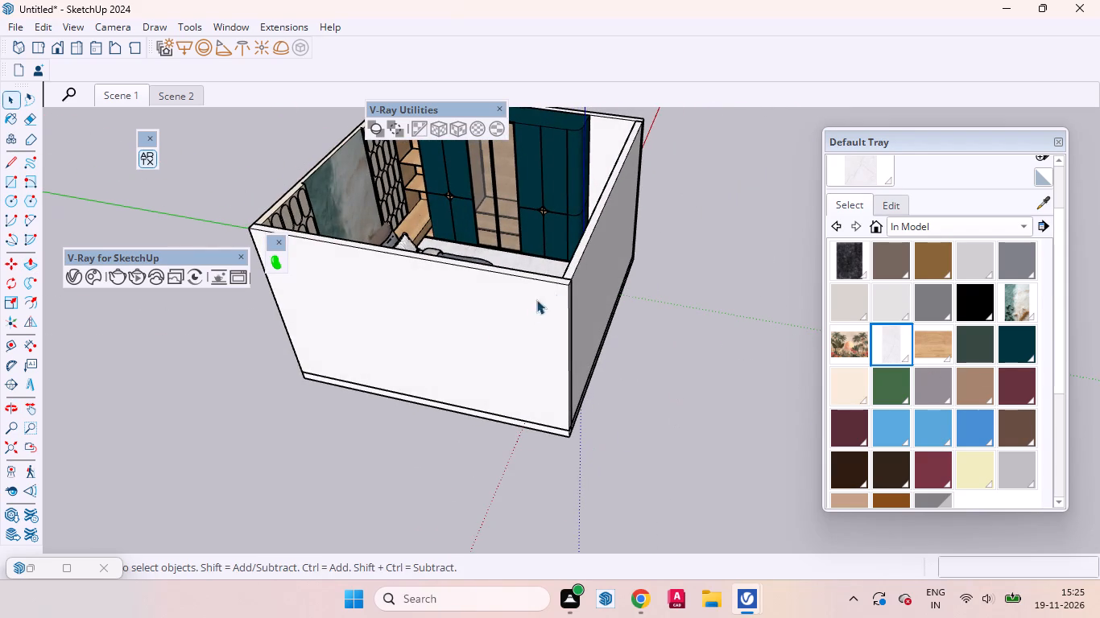
Sample the cream material from the headboard wall and paint the other three walls with it.
left_click(1041, 197)
scroll(238, 196, "up", 3)
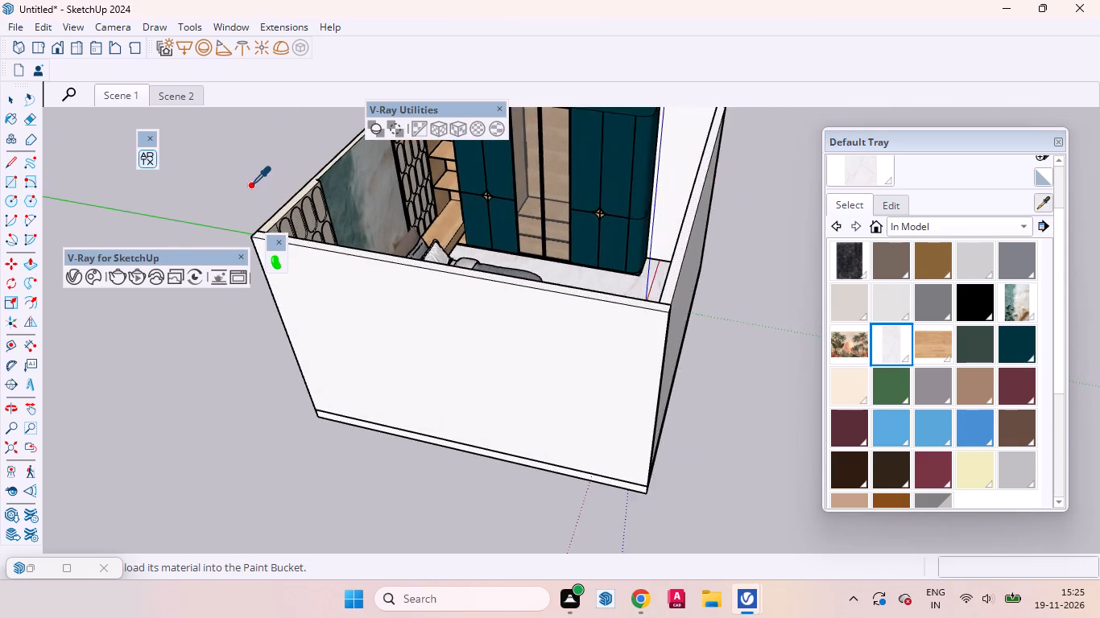
scroll(250, 185, "up", 7)
left_click(303, 204)
scroll(341, 288, "down", 7)
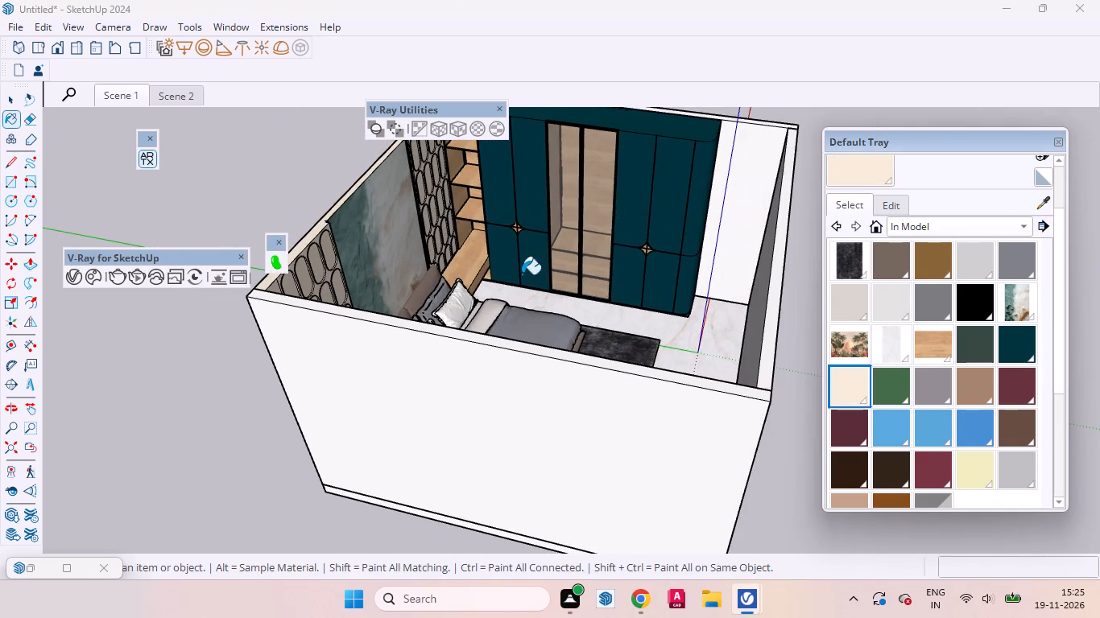
left_click(706, 169)
middle_click_drag(670, 219, 865, 200)
left_click(701, 218)
middle_click_drag(657, 237, 786, 274)
left_click(745, 315)
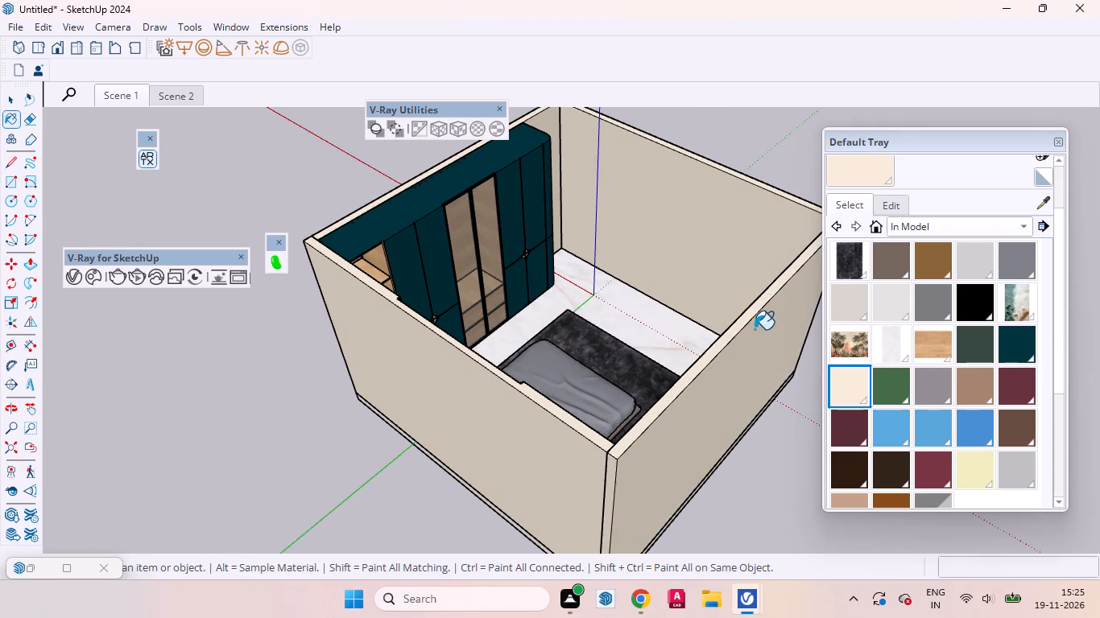
key("space")
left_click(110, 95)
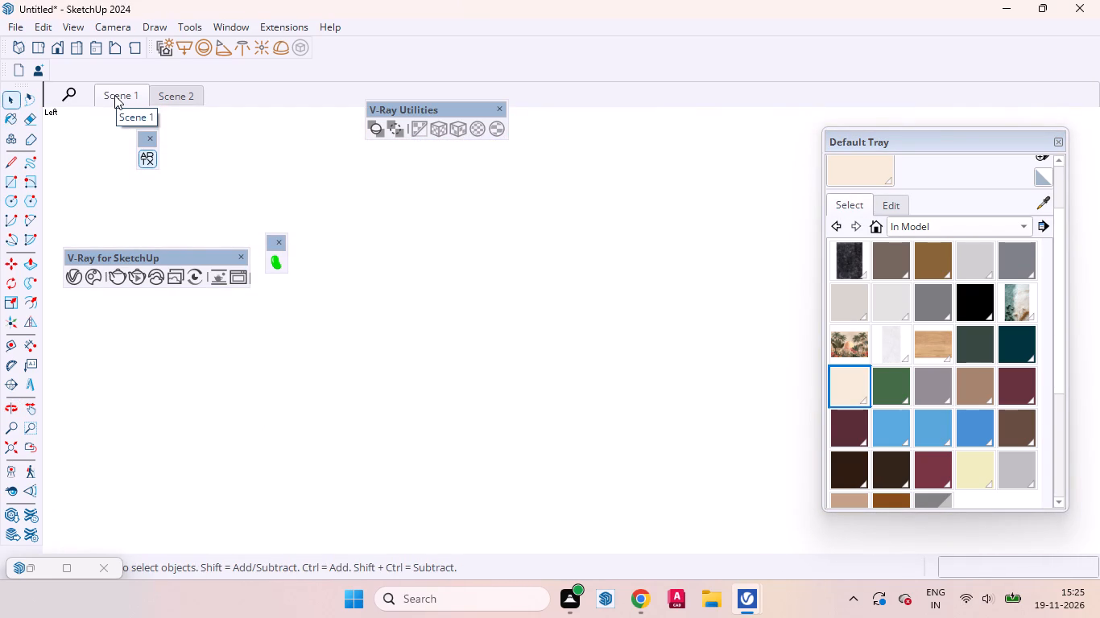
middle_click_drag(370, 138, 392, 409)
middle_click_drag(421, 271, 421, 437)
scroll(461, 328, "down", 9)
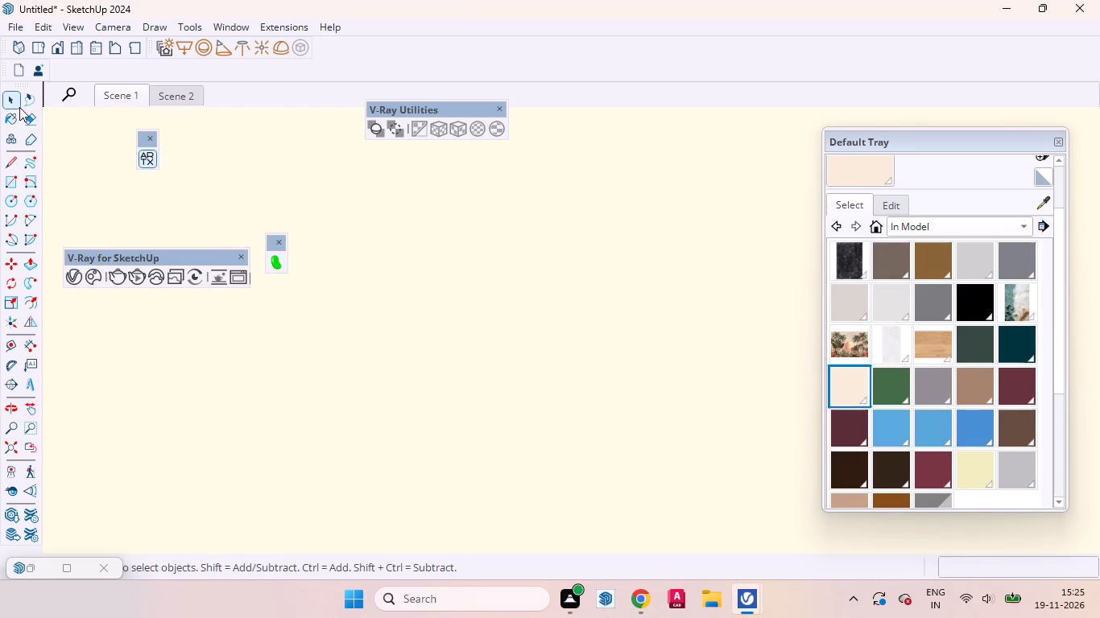
Start a new group and draw a 15' 4 1/2" by 15' rectangle over the wall tops, between opposite outer corners.
left_click(40, 50)
scroll(441, 365, "down", 11)
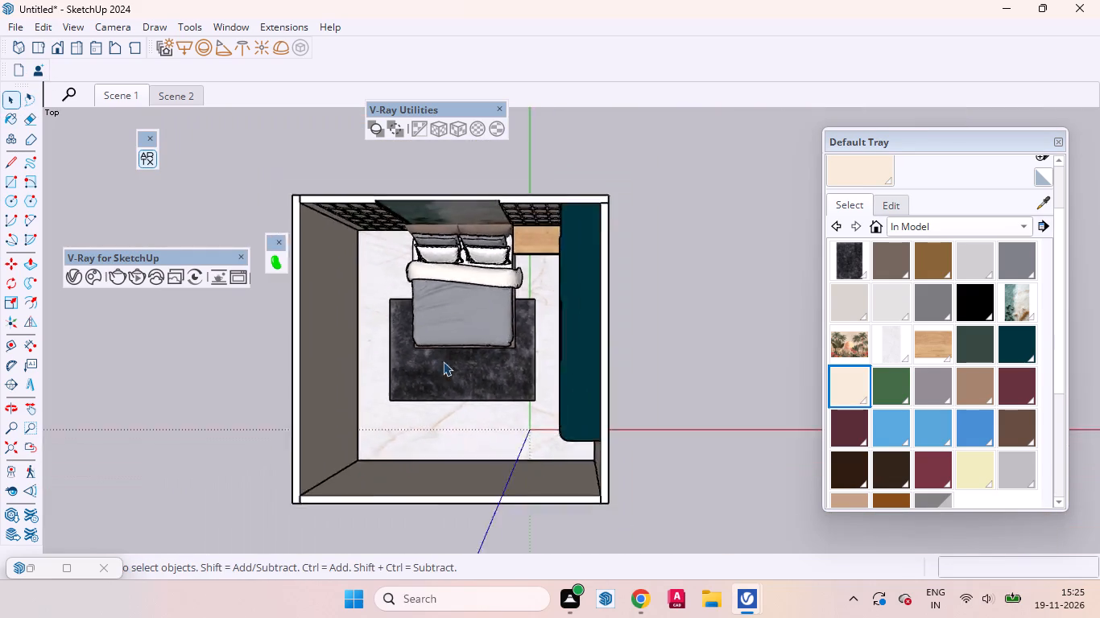
scroll(443, 361, "down", 5)
middle_click_drag(399, 434, 672, 228)
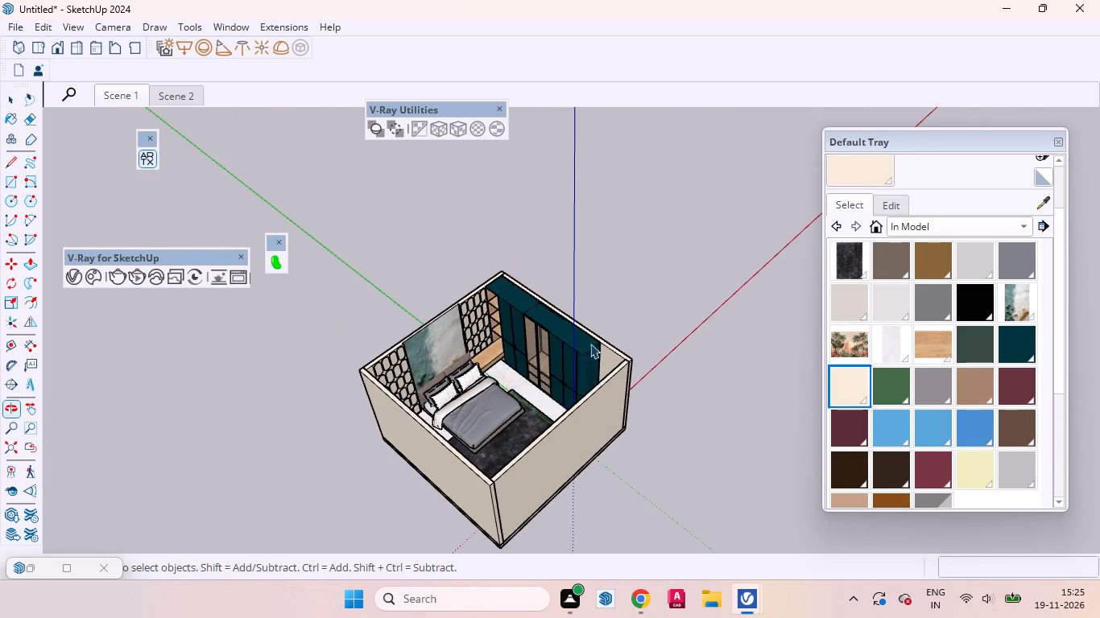
middle_click_drag(556, 386, 695, 365)
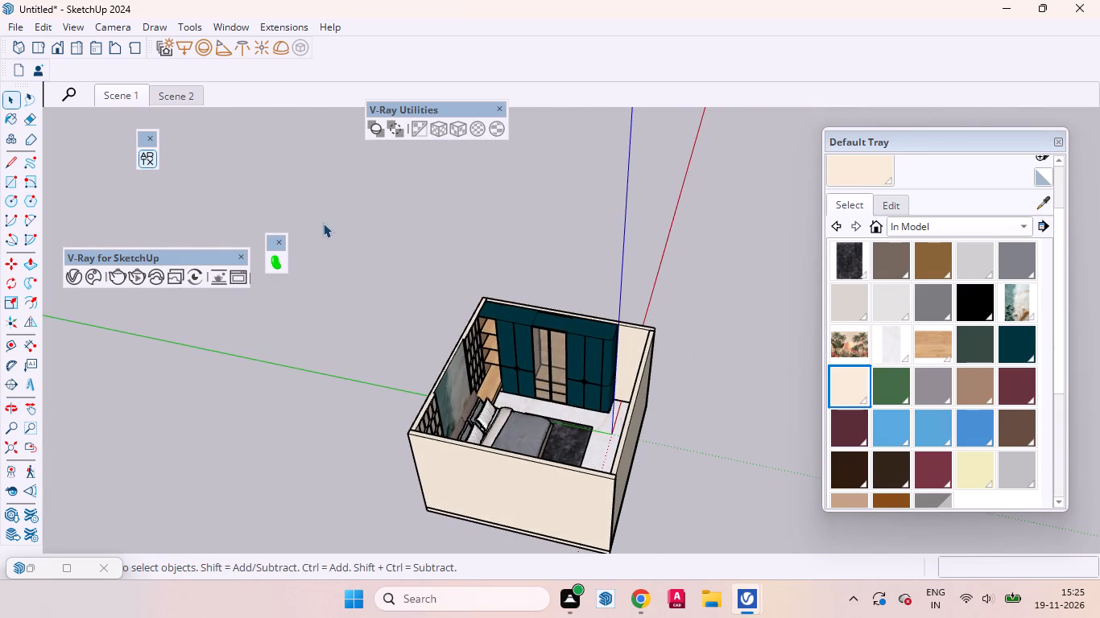
right_click(362, 268)
left_click(405, 313)
key("r")
scroll(471, 299, "up", 8)
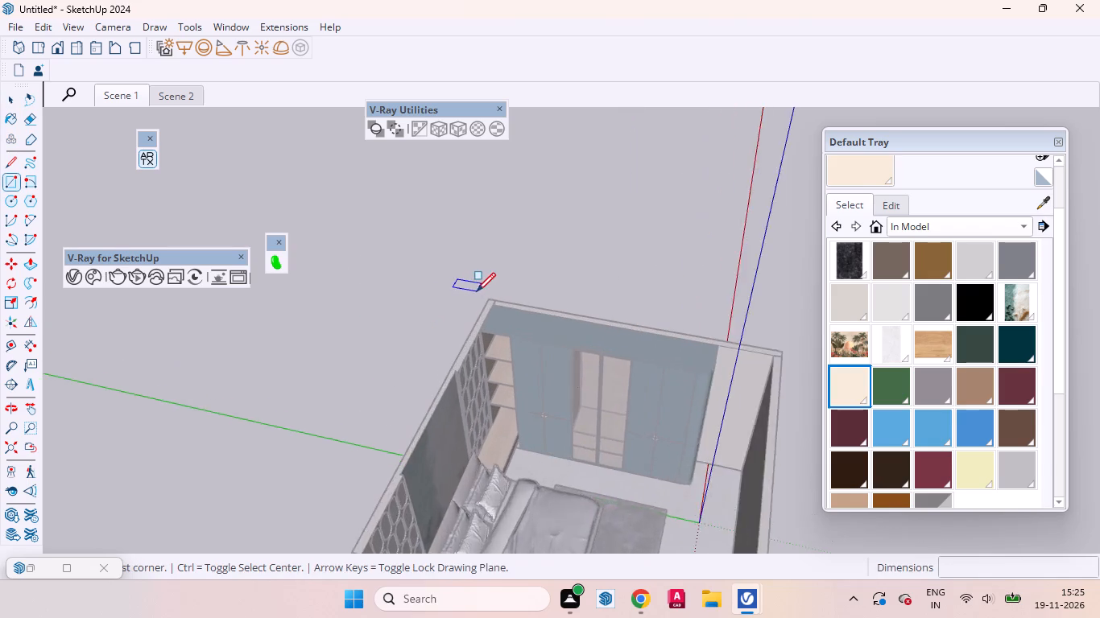
scroll(477, 291, "up", 6)
left_click(490, 299)
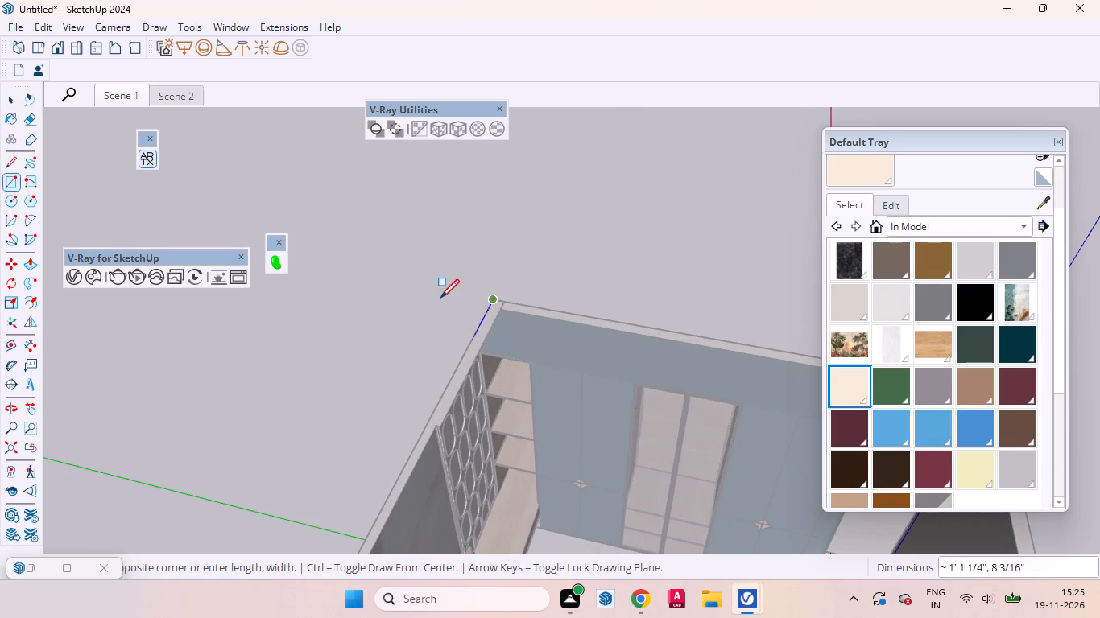
scroll(440, 298, "down", 14)
scroll(467, 289, "up", 1)
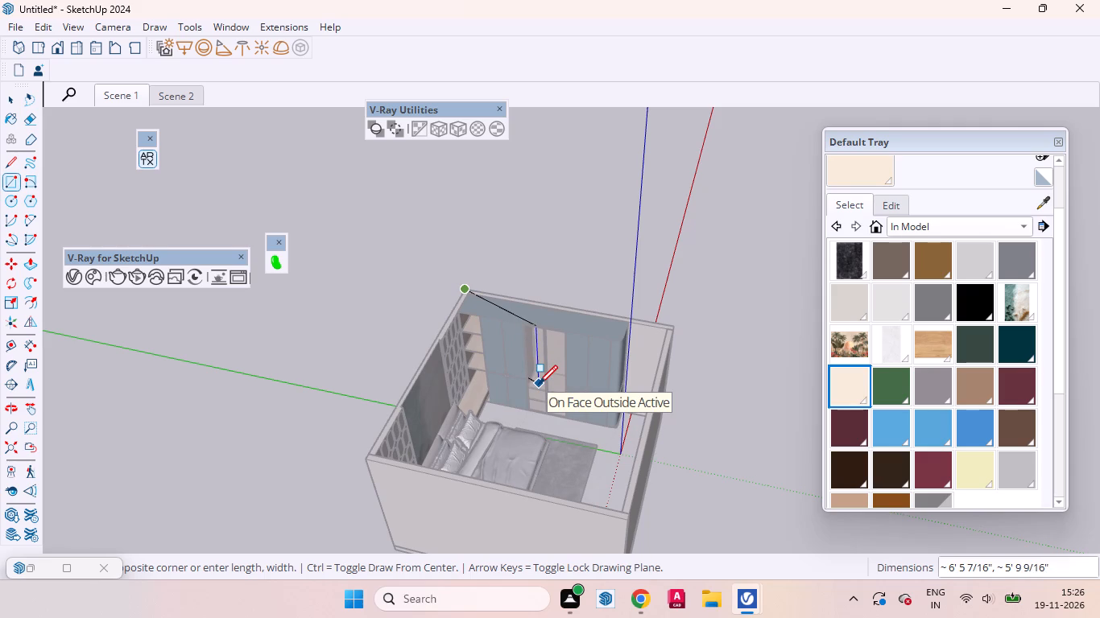
left_click(627, 521)
Extrude the rectangle over the walls up by 6" as a ceiling slab, and exit its group.
key("p")
left_click(598, 446)
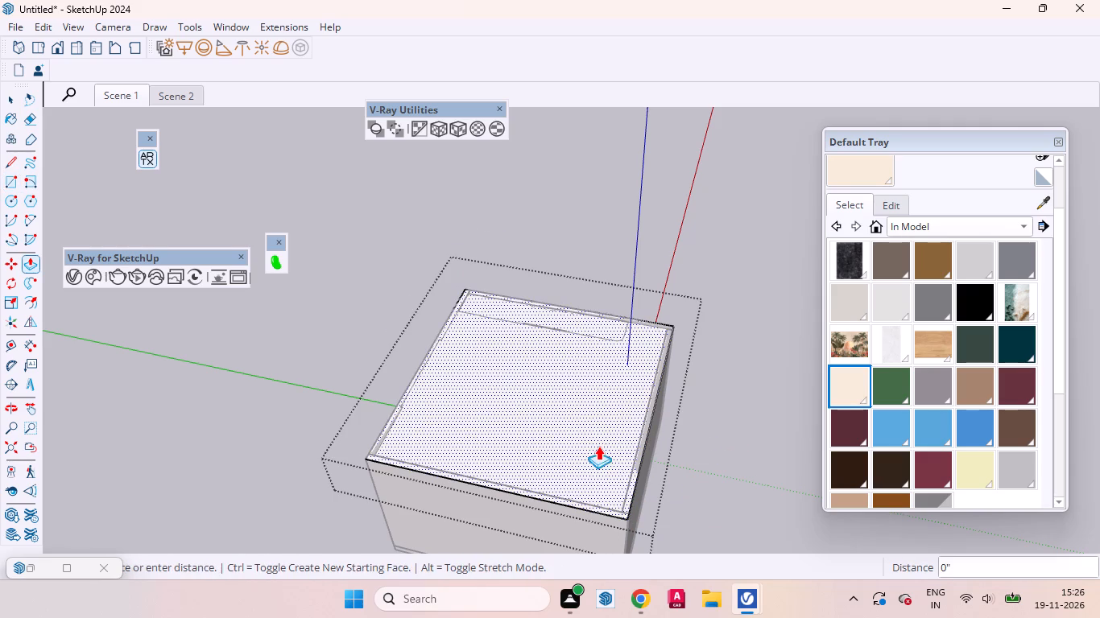
key("6")
key("Return")
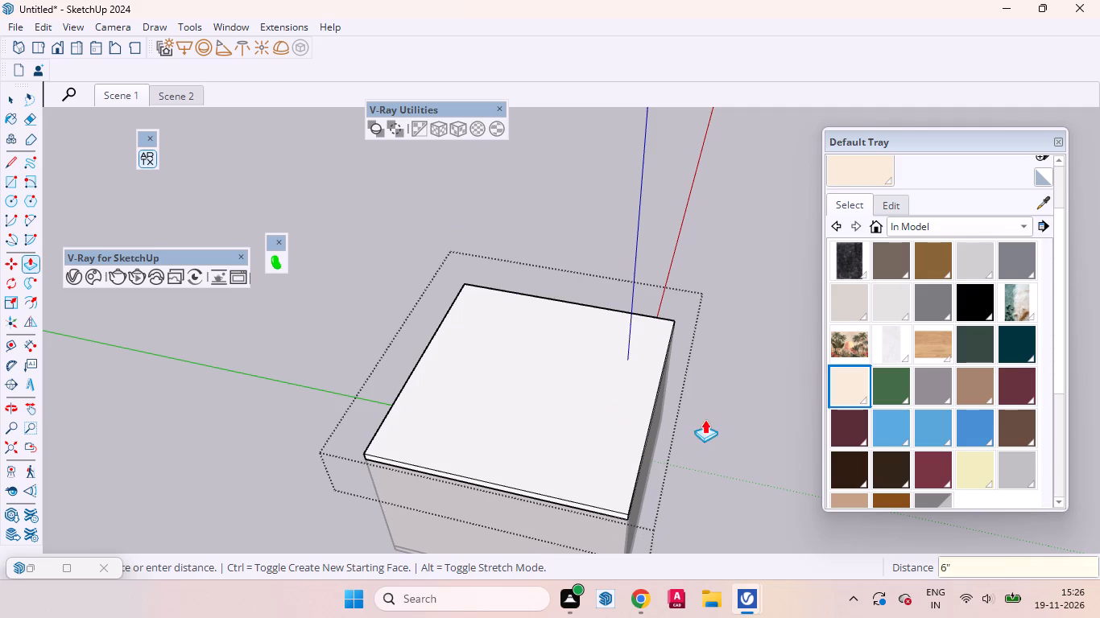
key("space")
left_click(713, 431)
Hide the ceiling slab to open the room interior from above.
middle_click_drag(627, 409, 697, 212)
middle_click_drag(556, 344, 559, 617)
left_click(558, 422)
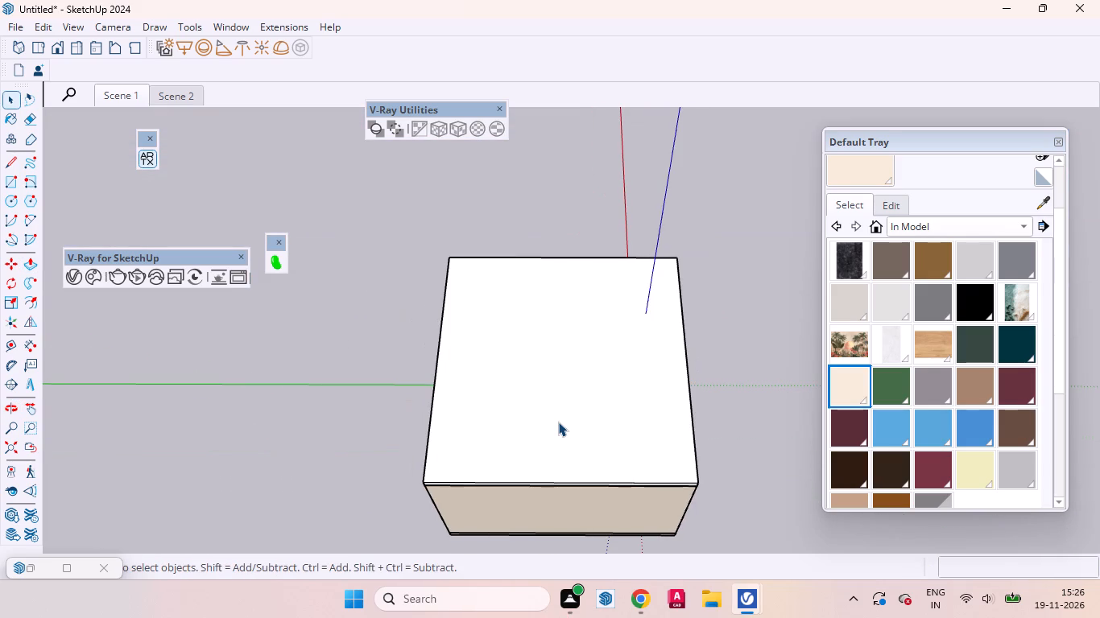
right_click(558, 422)
left_click(585, 52)
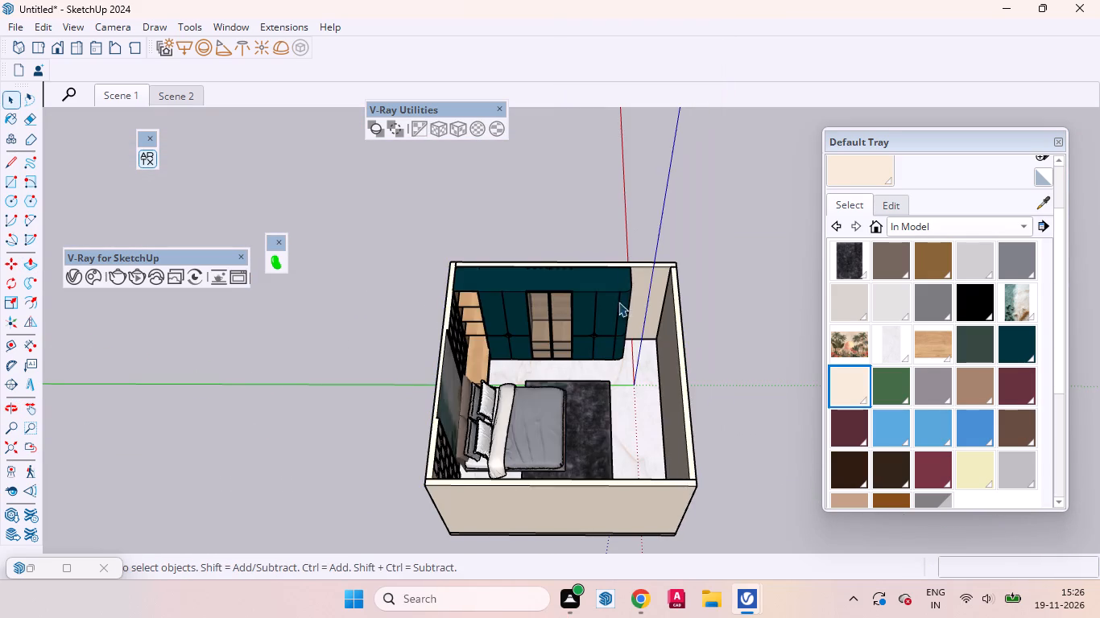
Position the camera on the floor beside the rug, facing the wardrobe from the opposite wall, at a 5' eye height.
middle_click_drag(606, 317, 615, 522)
scroll(570, 420, "up", 3)
middle_click_drag(539, 421, 480, 267)
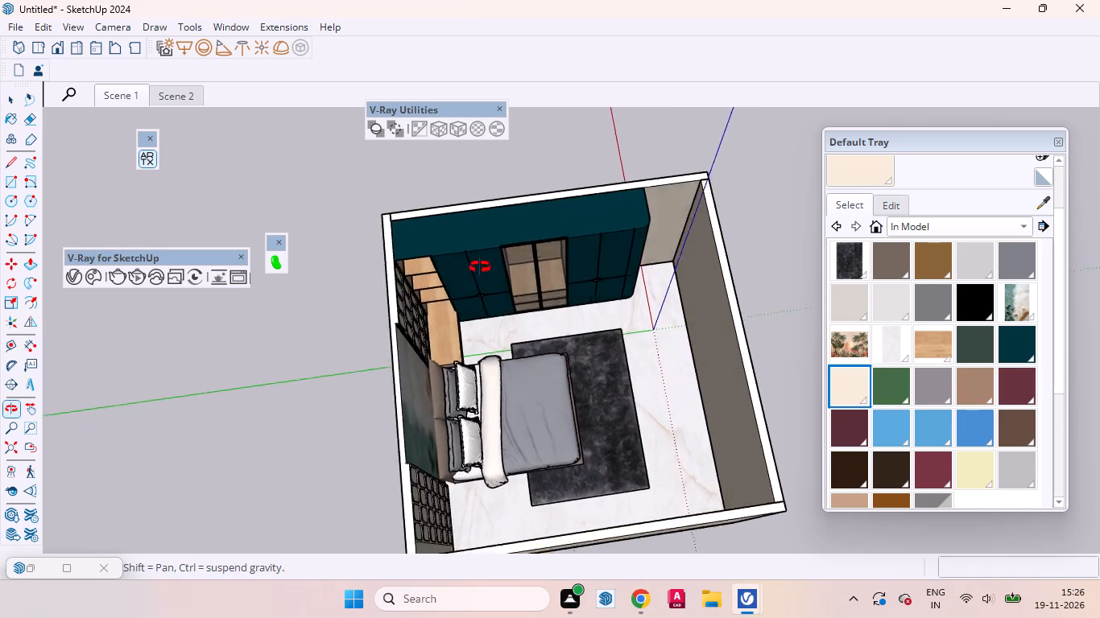
middle_click_drag(480, 267, 447, 235)
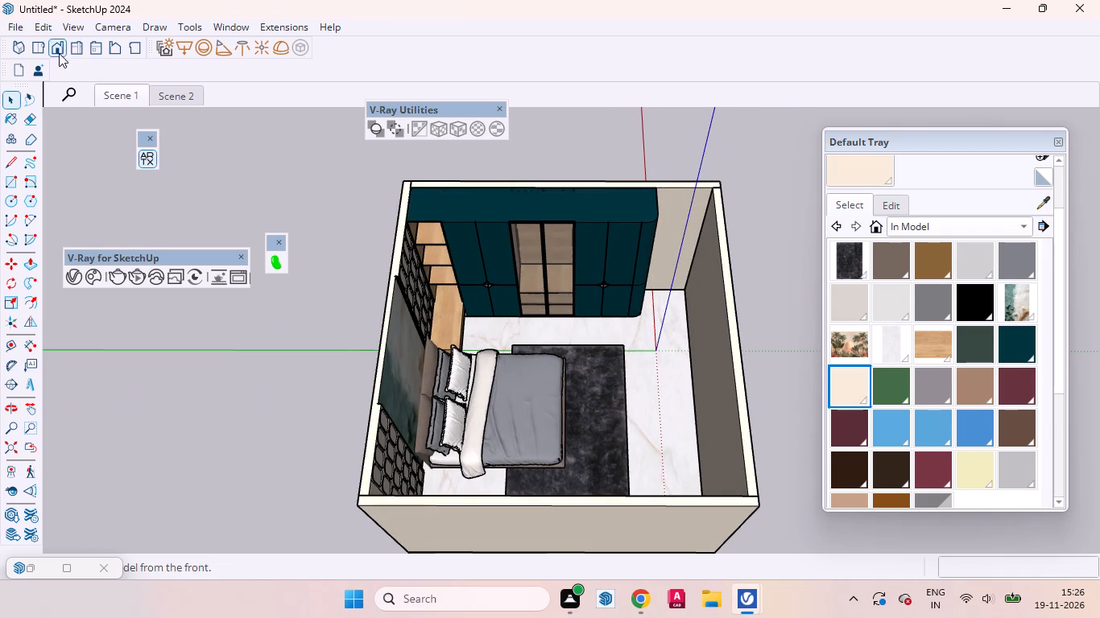
left_click(36, 51)
scroll(486, 332, "down", 7)
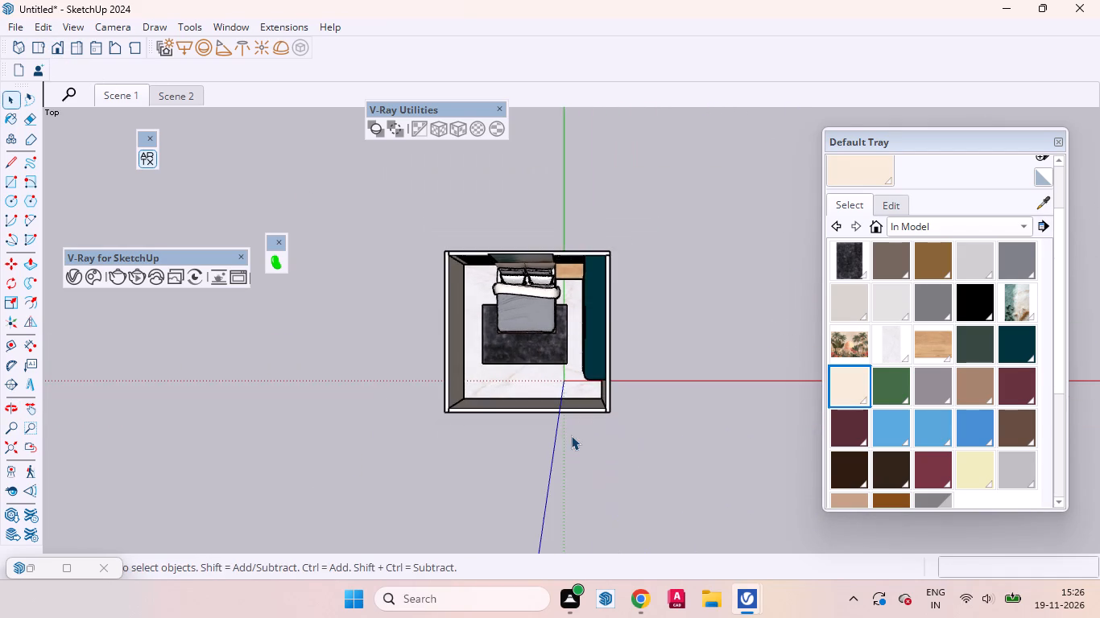
middle_click_drag(572, 440, 1021, 315)
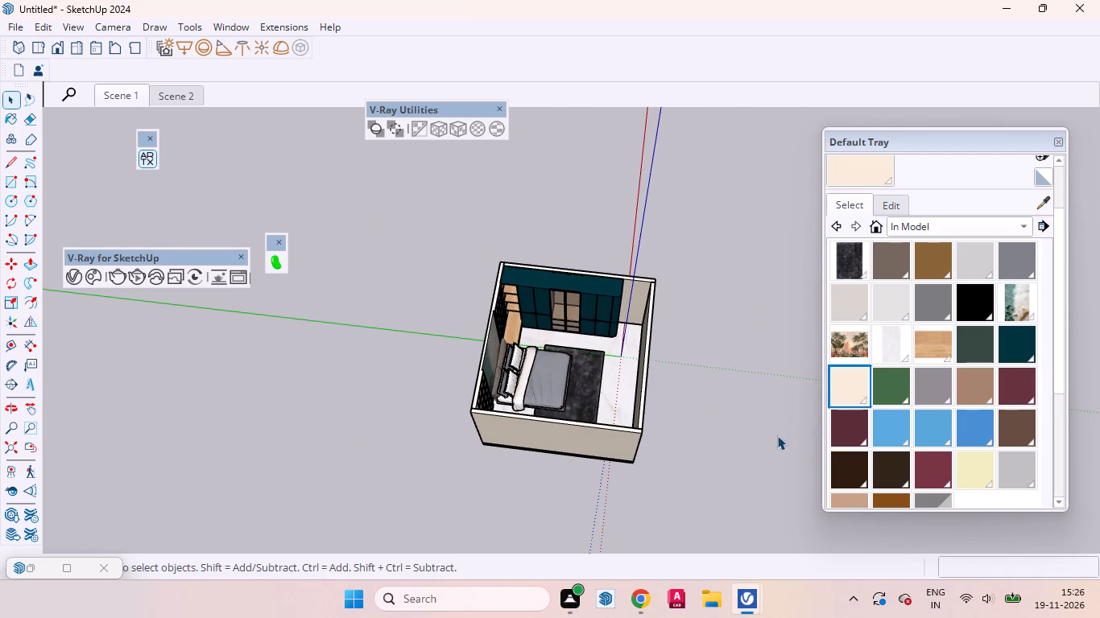
middle_click_drag(807, 441, 866, 546)
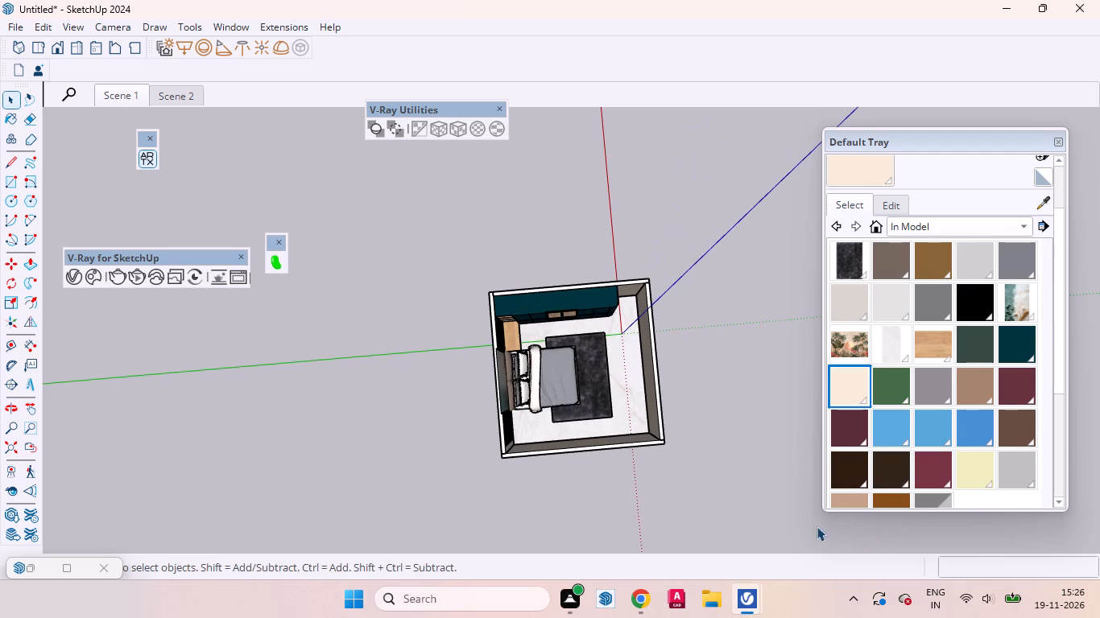
middle_click_drag(549, 513, 535, 510)
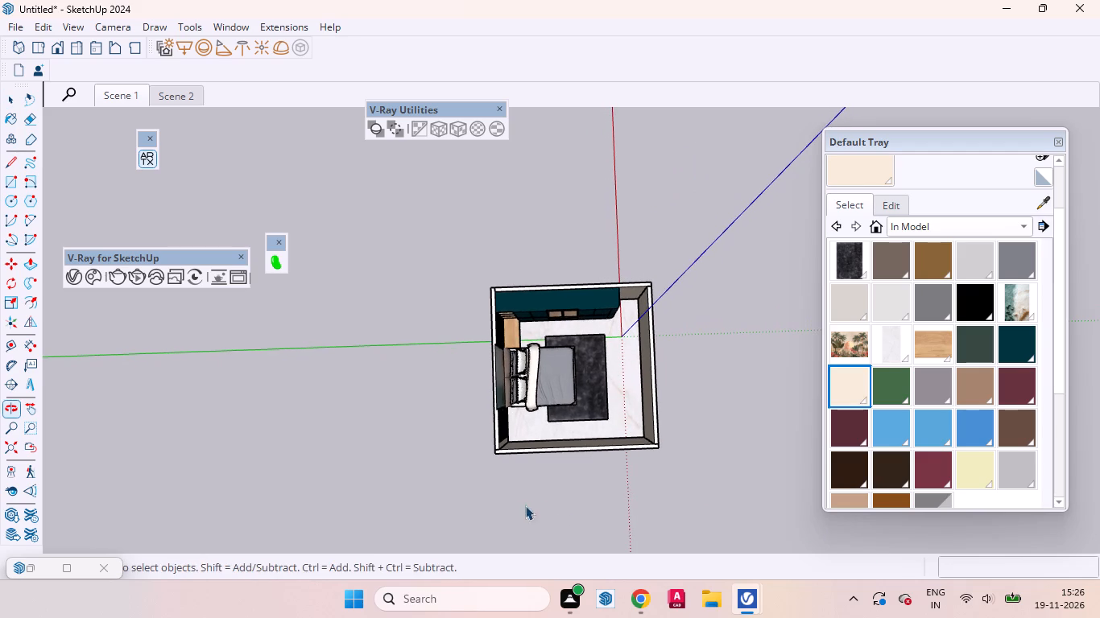
left_click(10, 468)
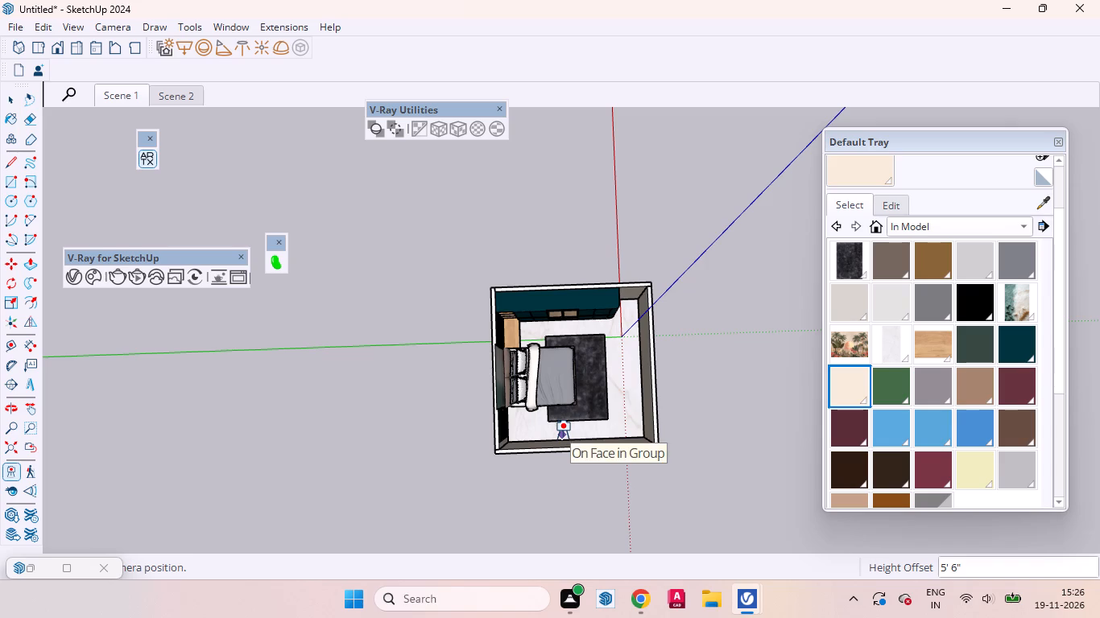
left_click_drag(562, 435, 561, 422)
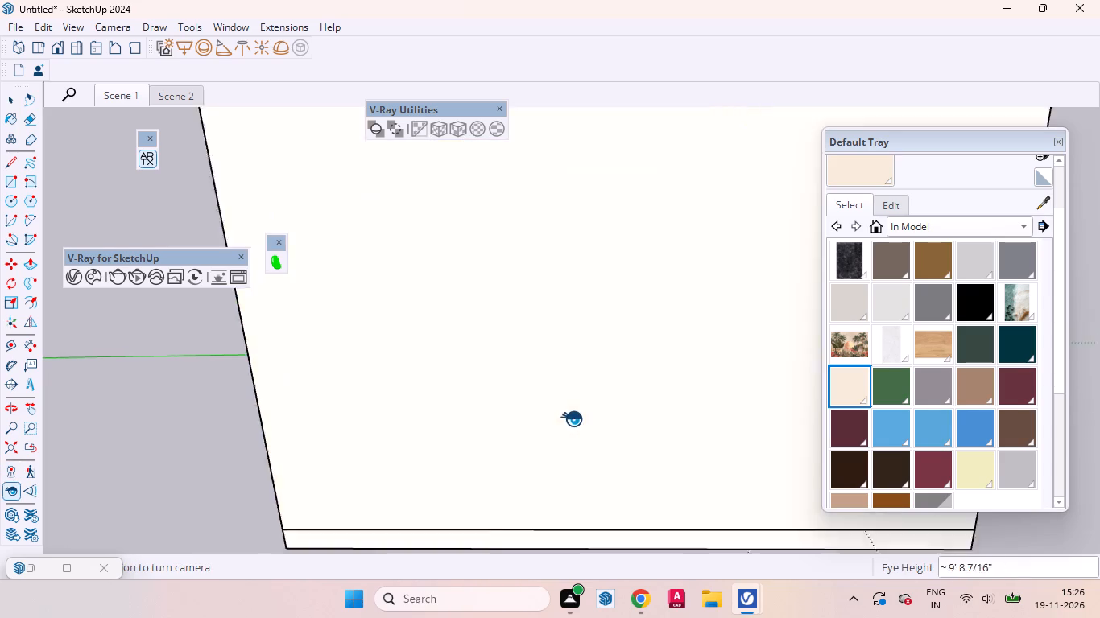
type("5'")
key("Return")
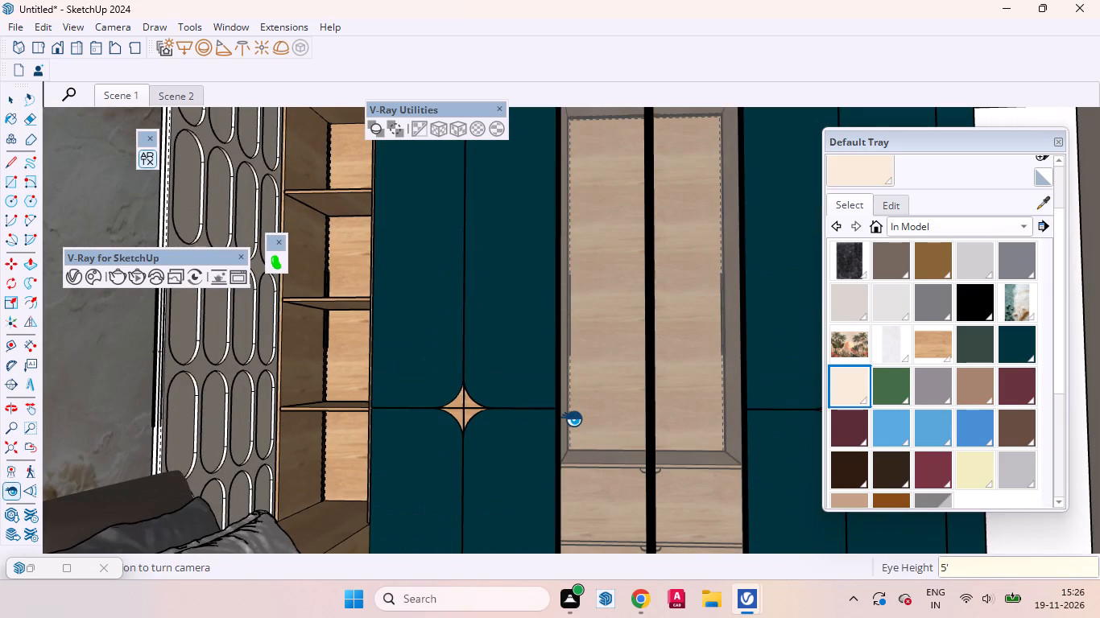
Move the Default Tray aside to uncover more of the wardrobe view.
key("space")
left_click_drag(934, 147, 1063, 262)
left_click_drag(553, 249, 936, 261)
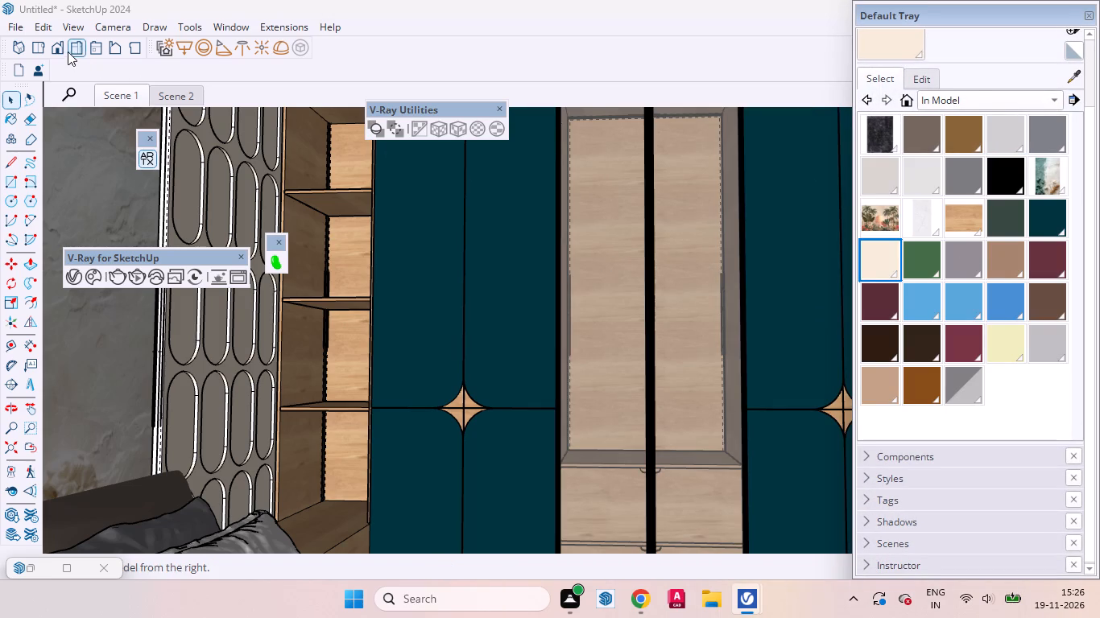
Align the camera to the standard Left view so it faces the wardrobe squarely.
left_click(89, 51)
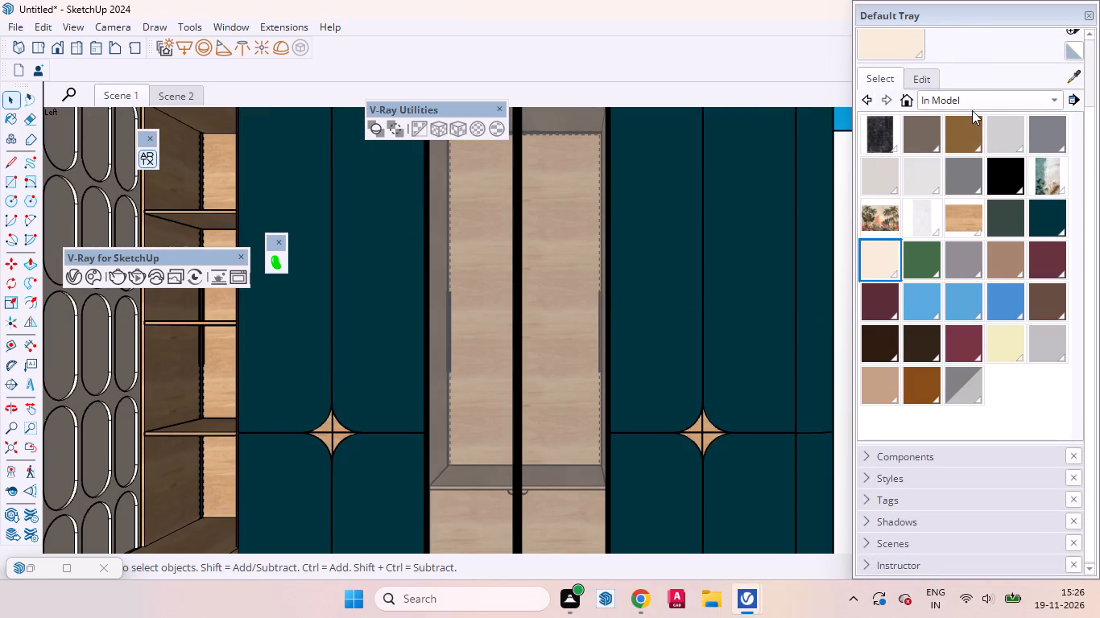
Shorten the Default Tray to free the modelling area beneath it.
left_click_drag(929, 573, 928, 550)
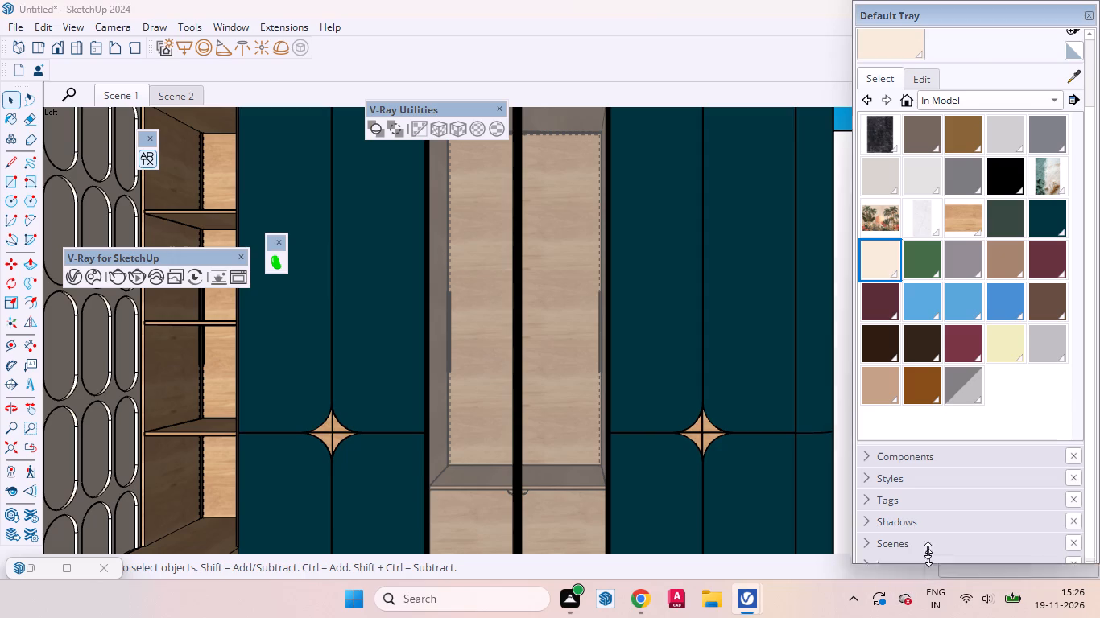
left_click_drag(928, 550, 921, 302)
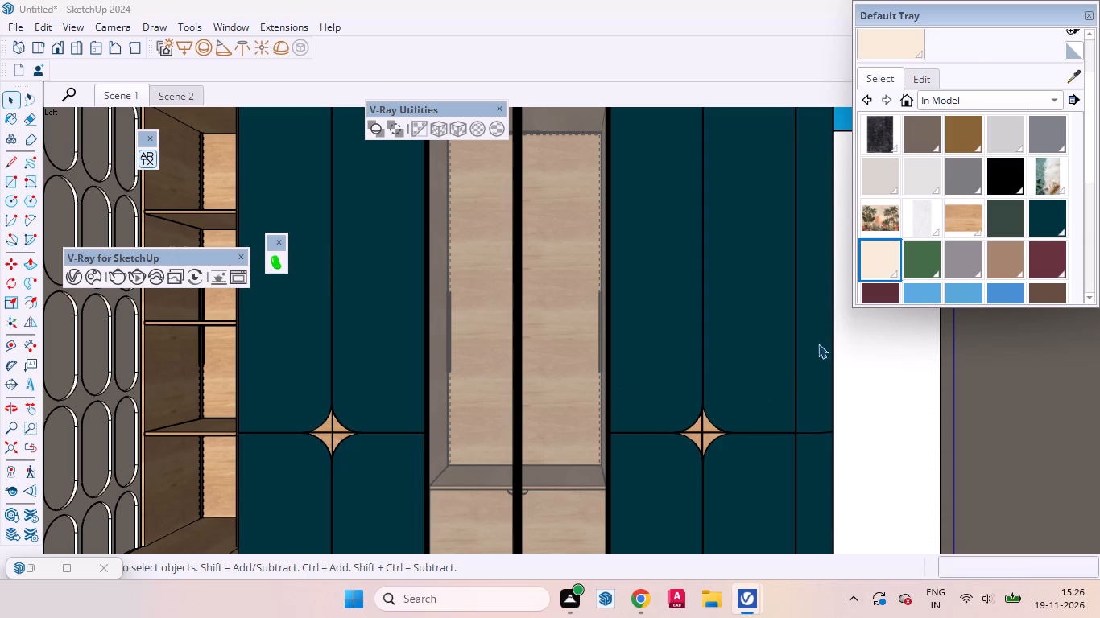
Try camera fields of view of 60 and 55 degrees, and settle on 40 degrees for the wardrobe view.
scroll(915, 266, "down", 2)
left_click(10, 433)
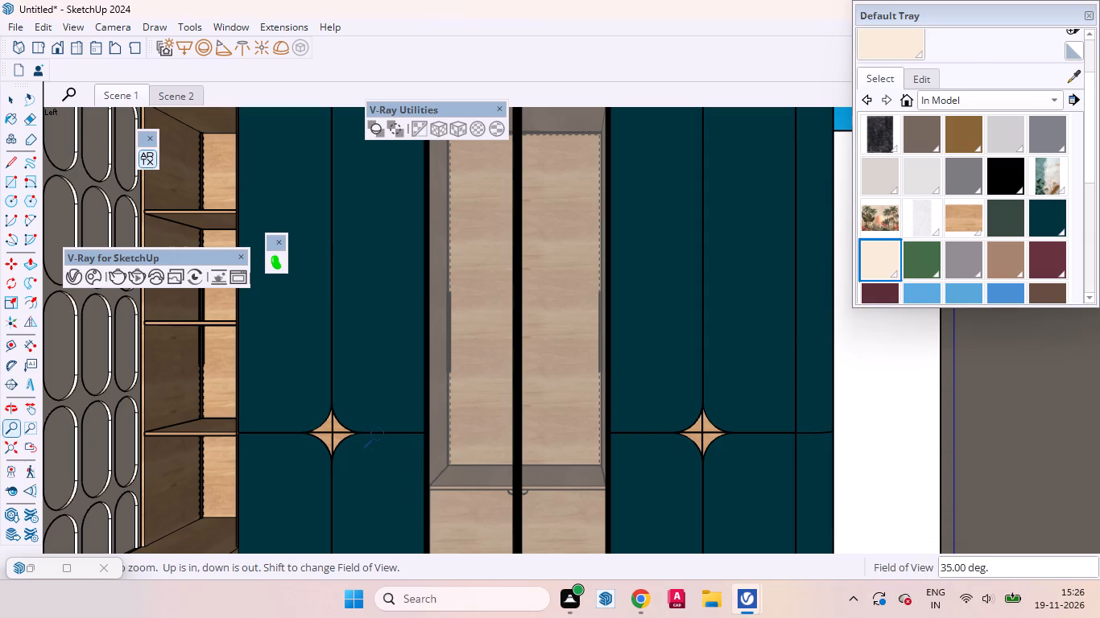
type("60")
key("Return")
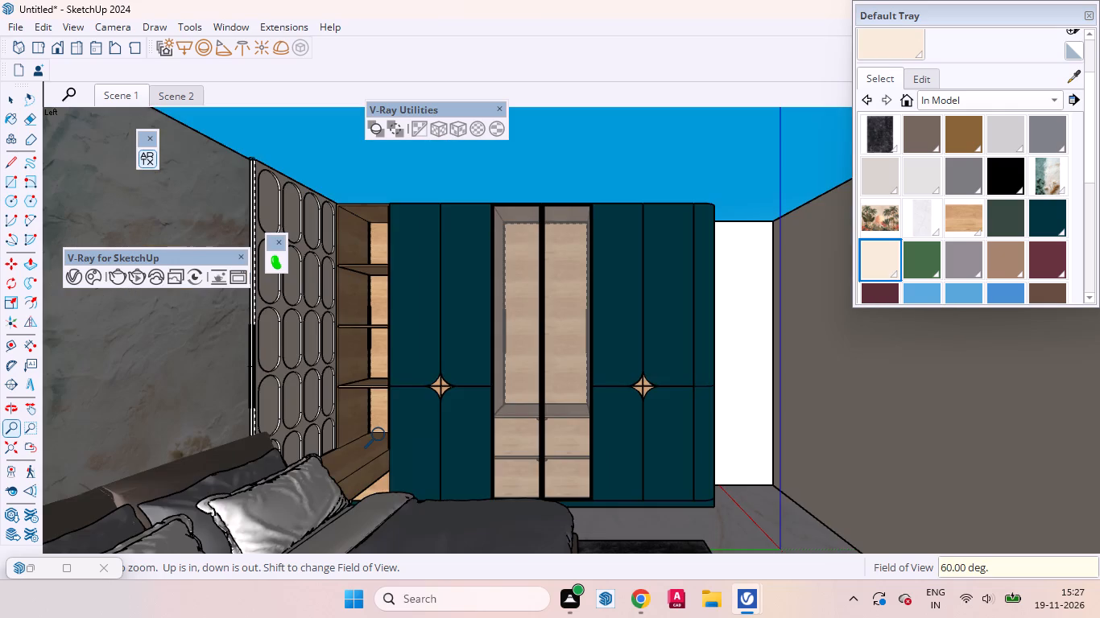
type("55")
key("Return")
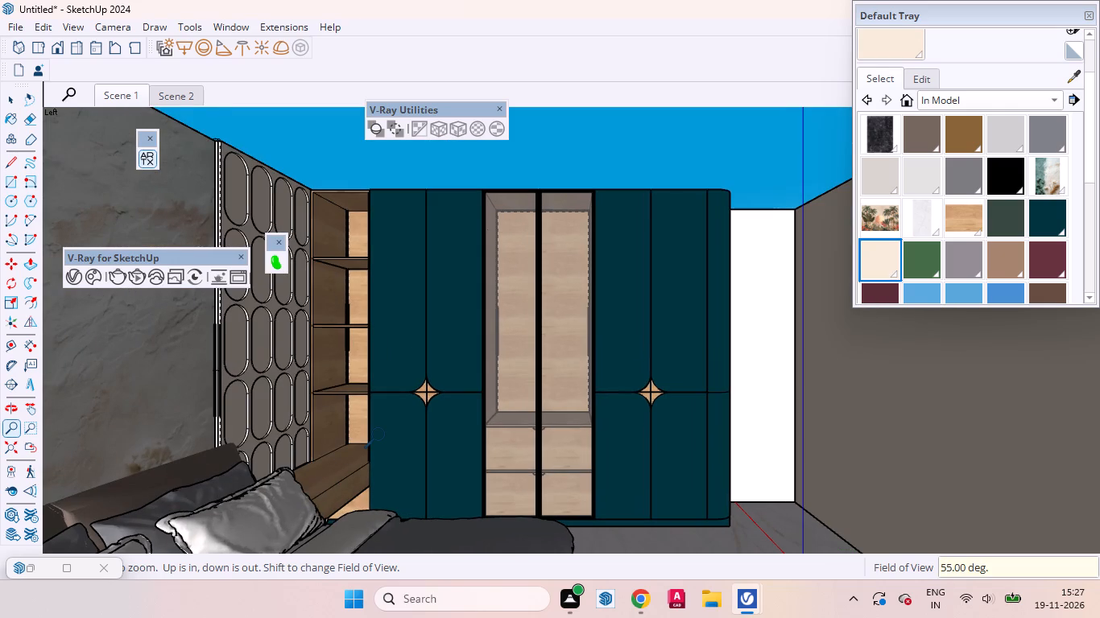
type("40")
key("Return")
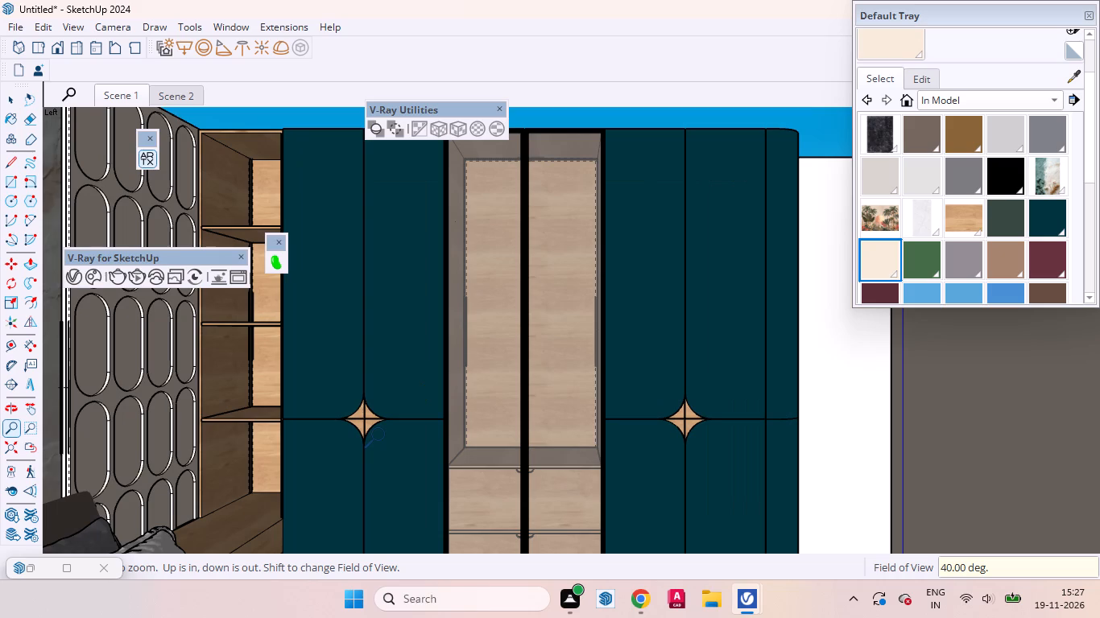
key("space")
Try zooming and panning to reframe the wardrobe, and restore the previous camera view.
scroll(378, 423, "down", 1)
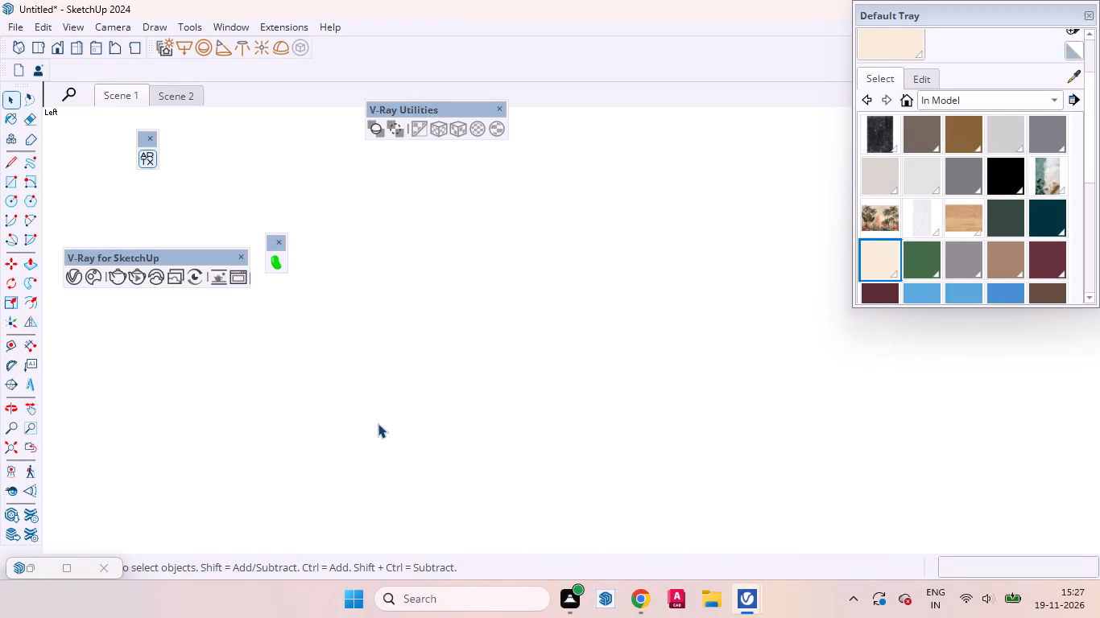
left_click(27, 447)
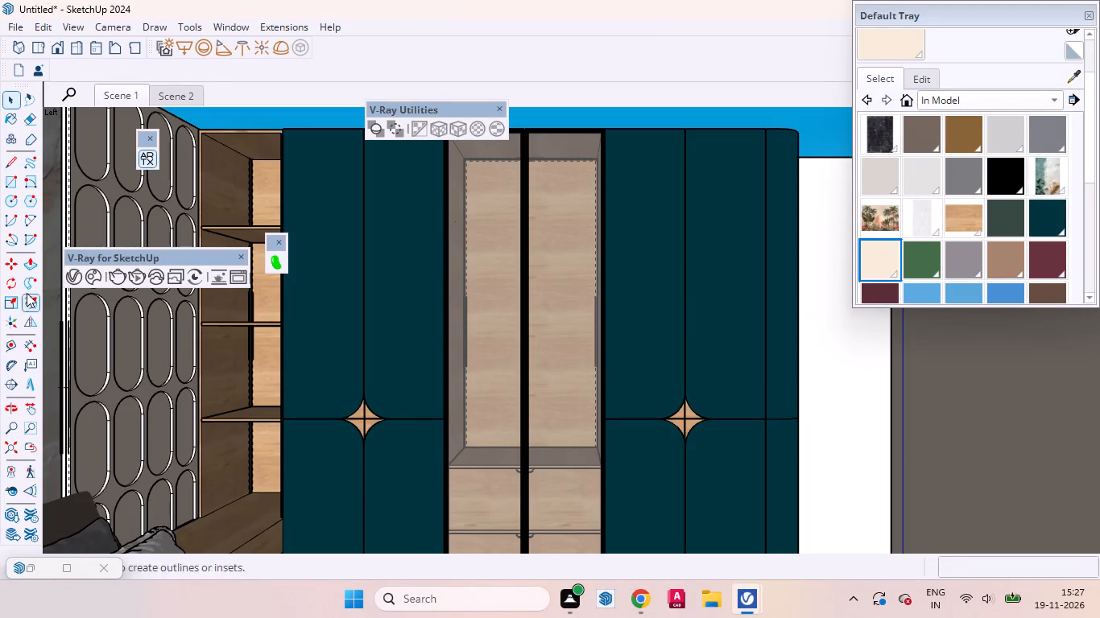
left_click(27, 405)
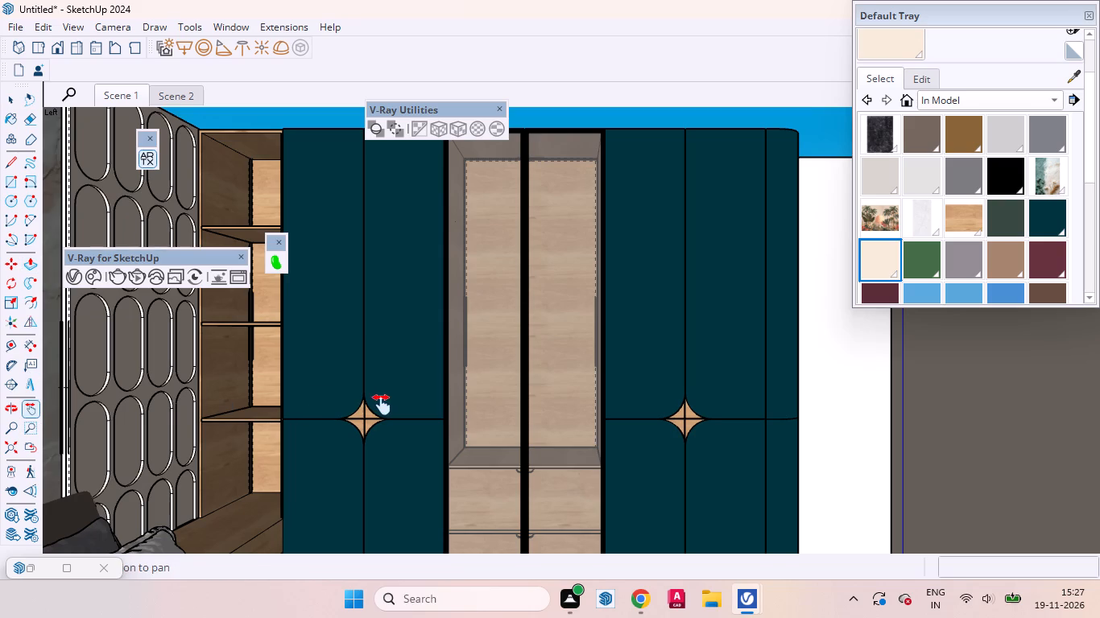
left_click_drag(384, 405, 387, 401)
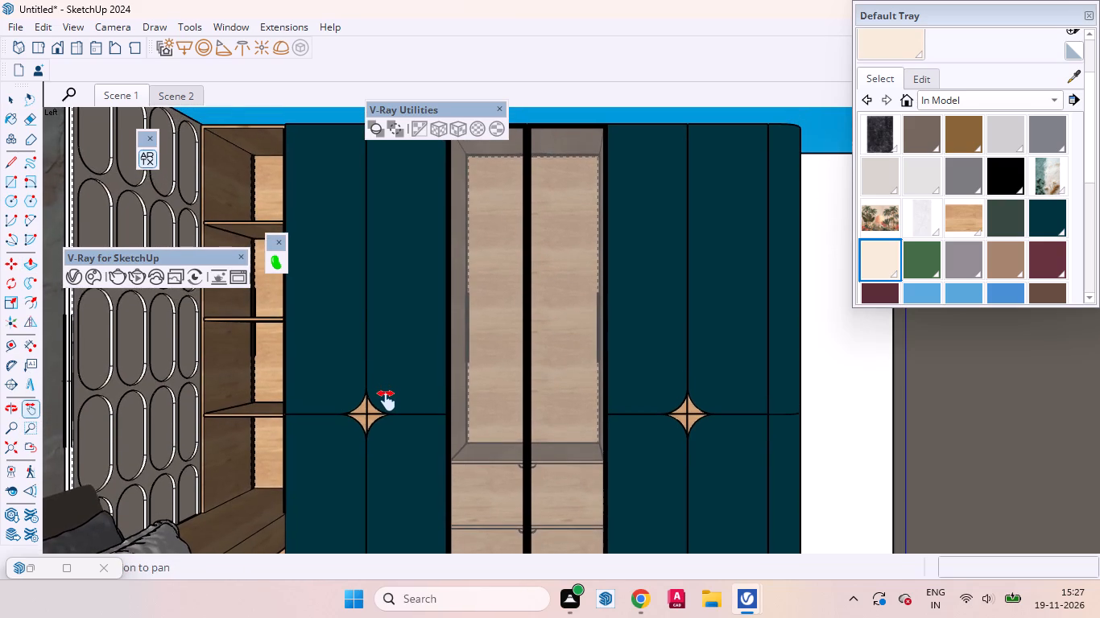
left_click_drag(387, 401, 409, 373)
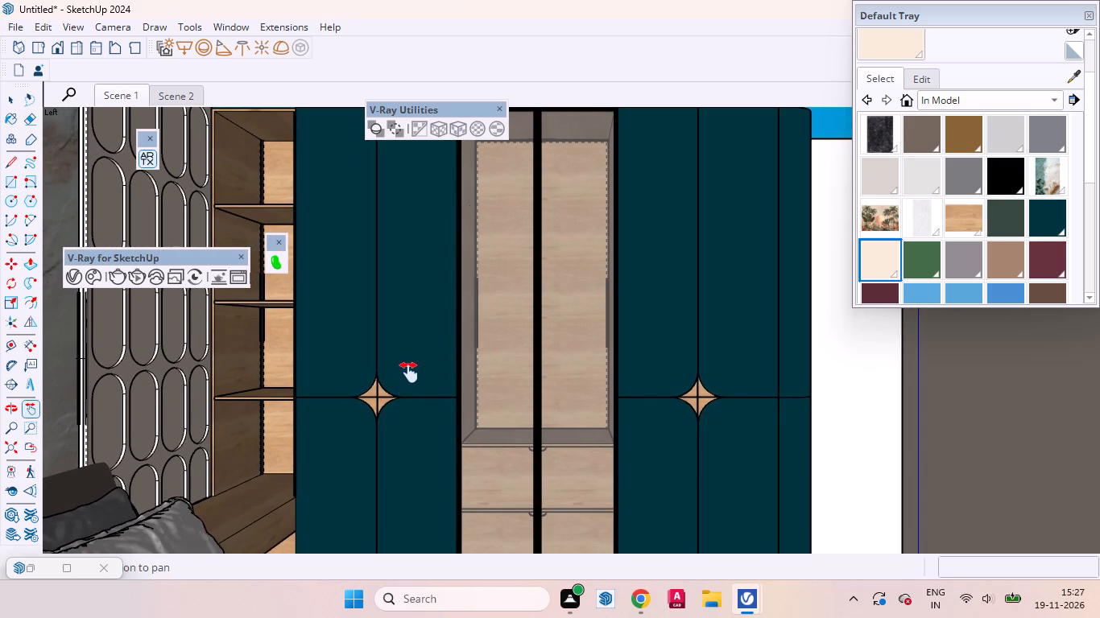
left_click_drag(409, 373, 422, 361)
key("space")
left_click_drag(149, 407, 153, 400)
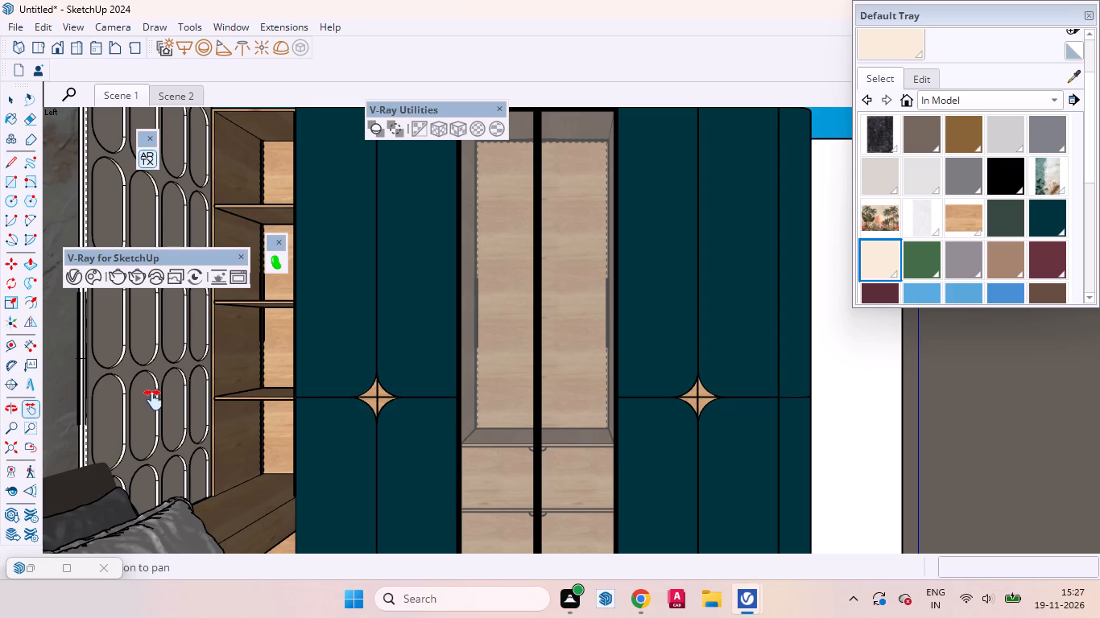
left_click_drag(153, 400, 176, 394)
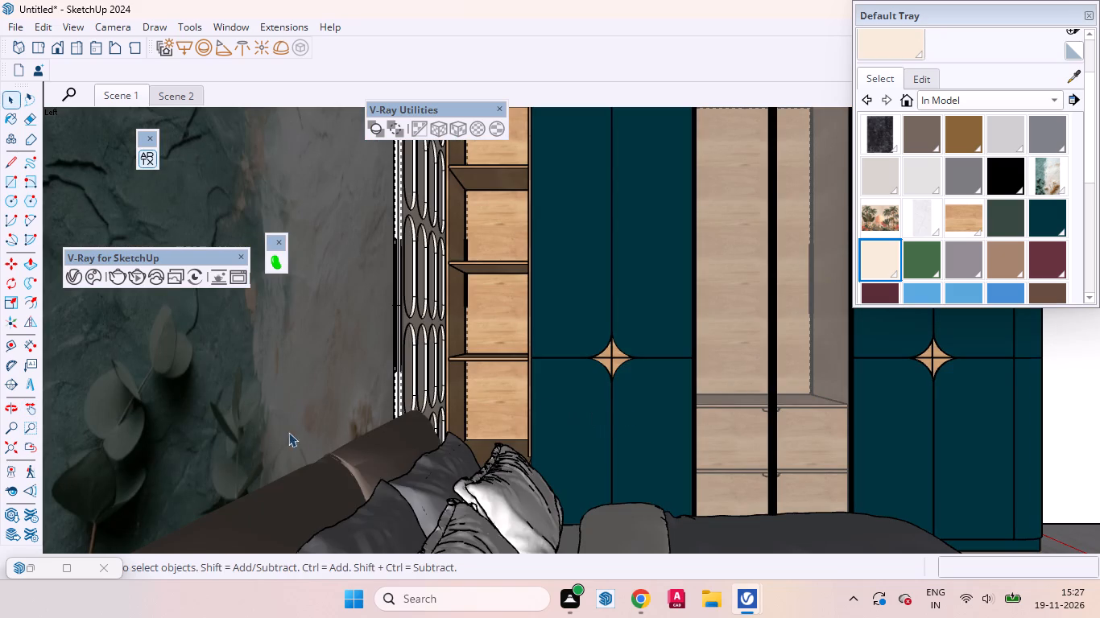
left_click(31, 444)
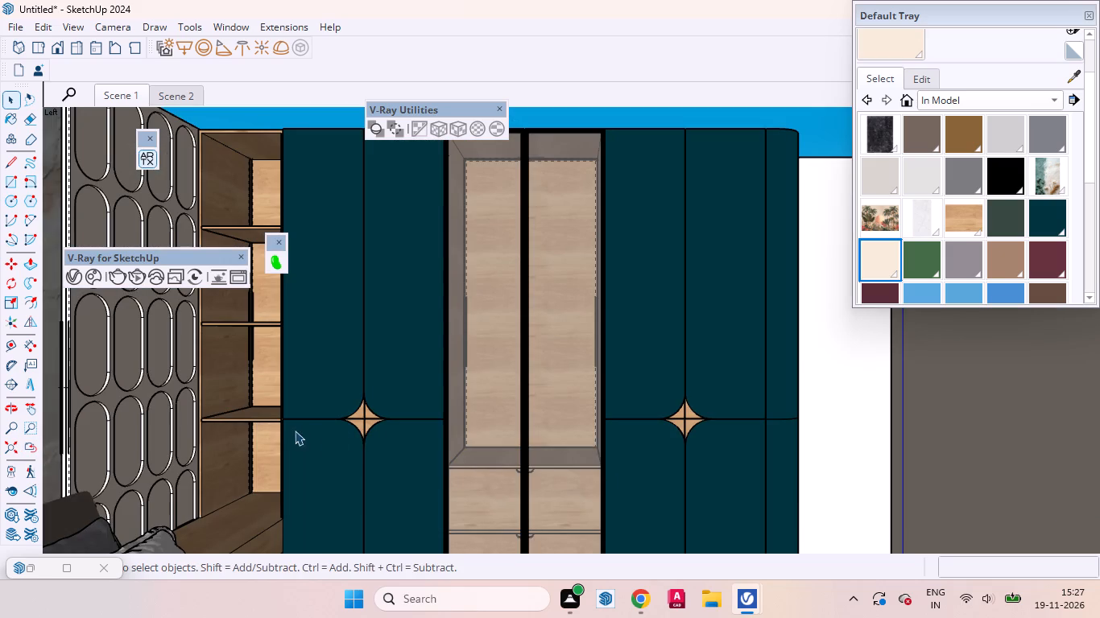
Reframe the Left view to show the wardrobe's full width together with the open shelves and slatted wall panel.
left_click(30, 409)
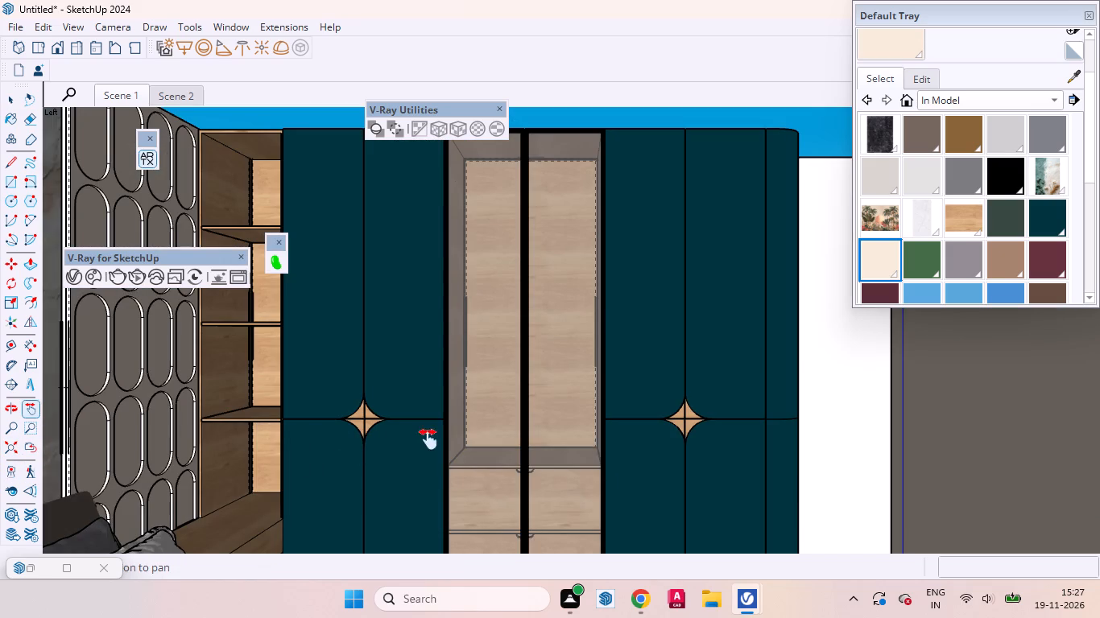
left_click_drag(400, 454, 453, 453)
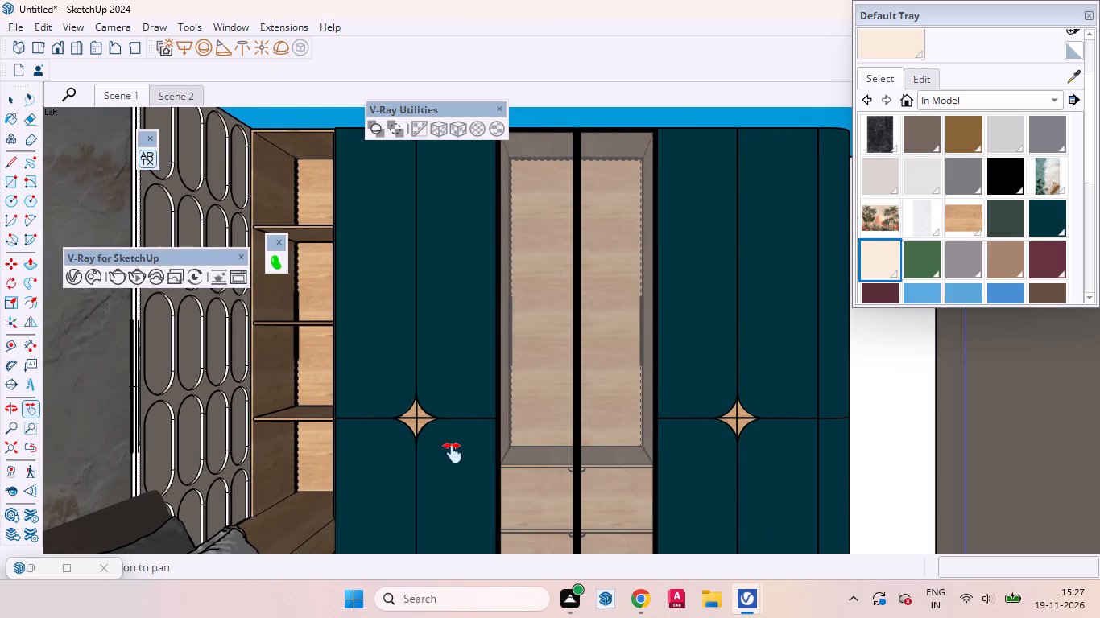
left_click_drag(453, 453, 457, 438)
left_click_drag(457, 440, 457, 444)
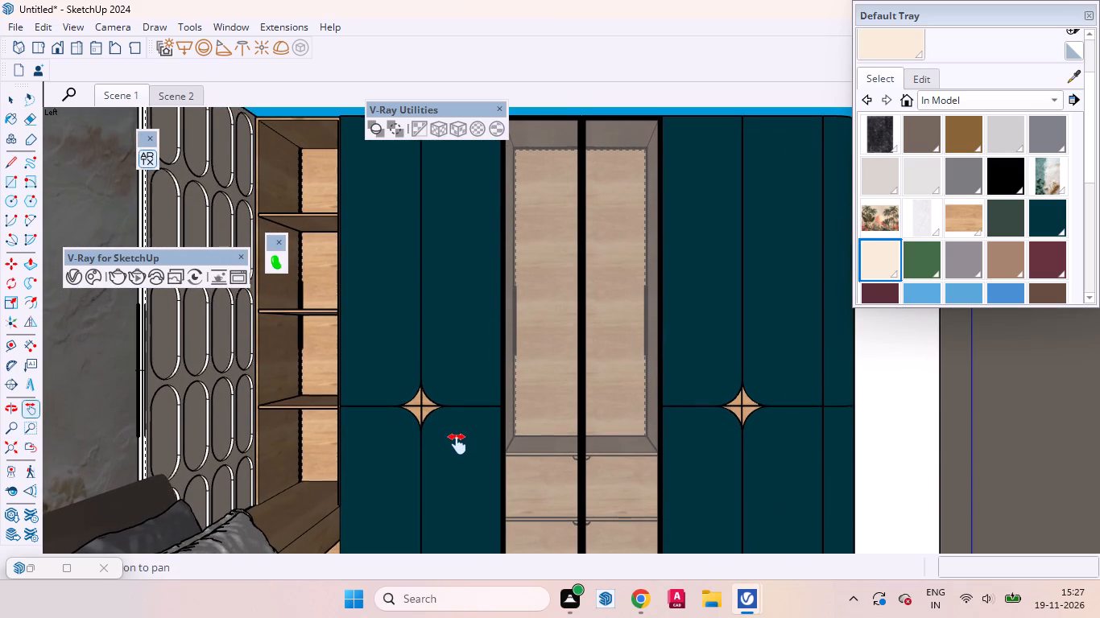
left_click_drag(457, 444, 441, 449)
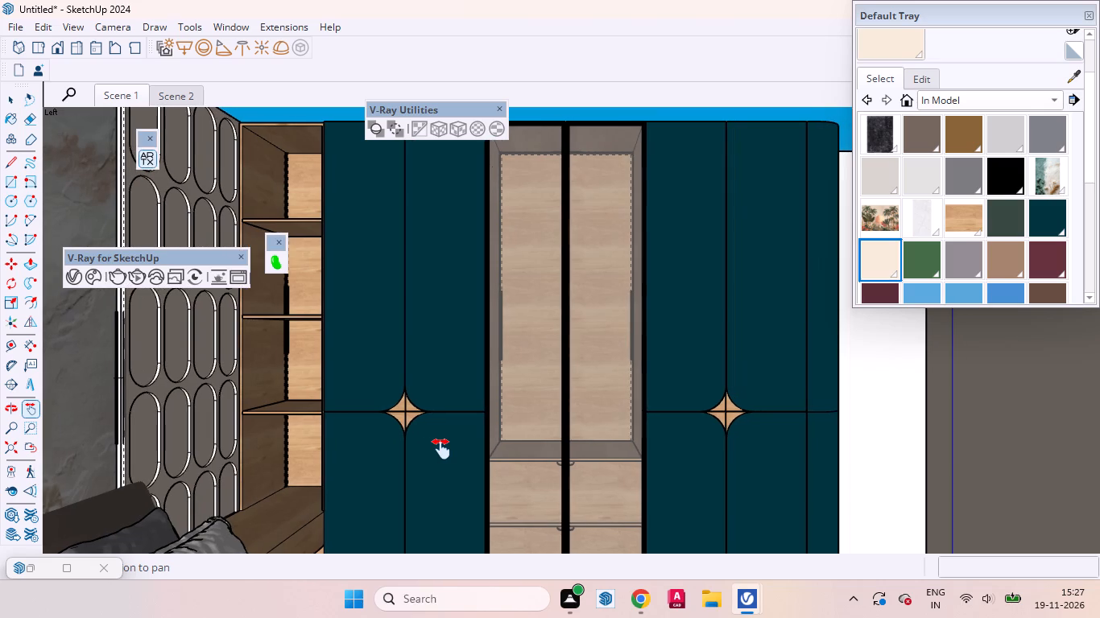
left_click_drag(441, 449, 441, 441)
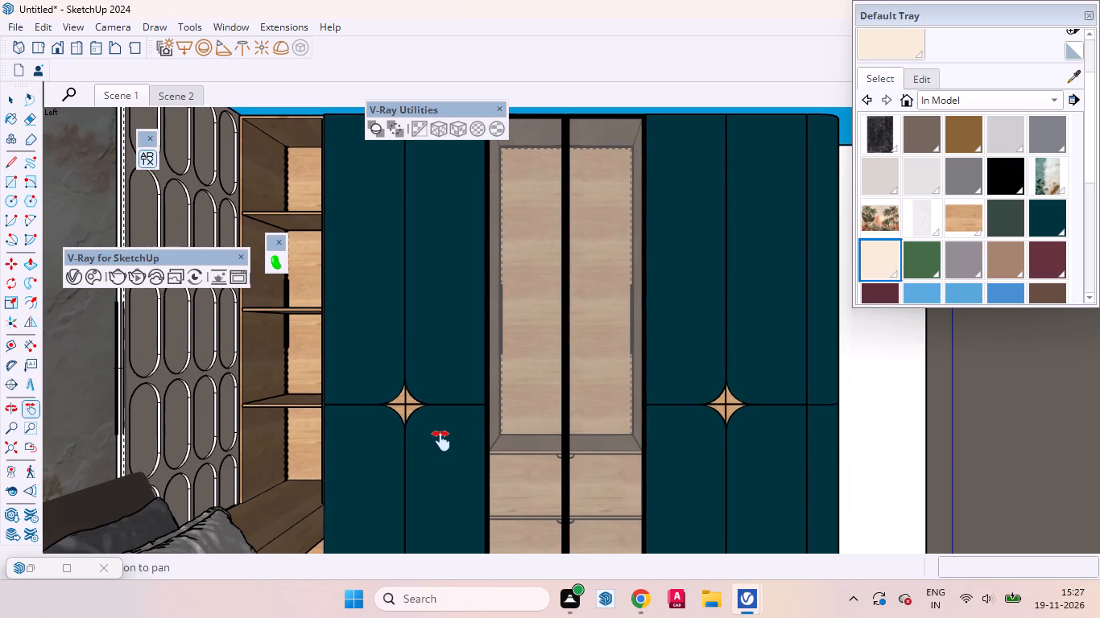
left_click_drag(441, 441, 441, 443)
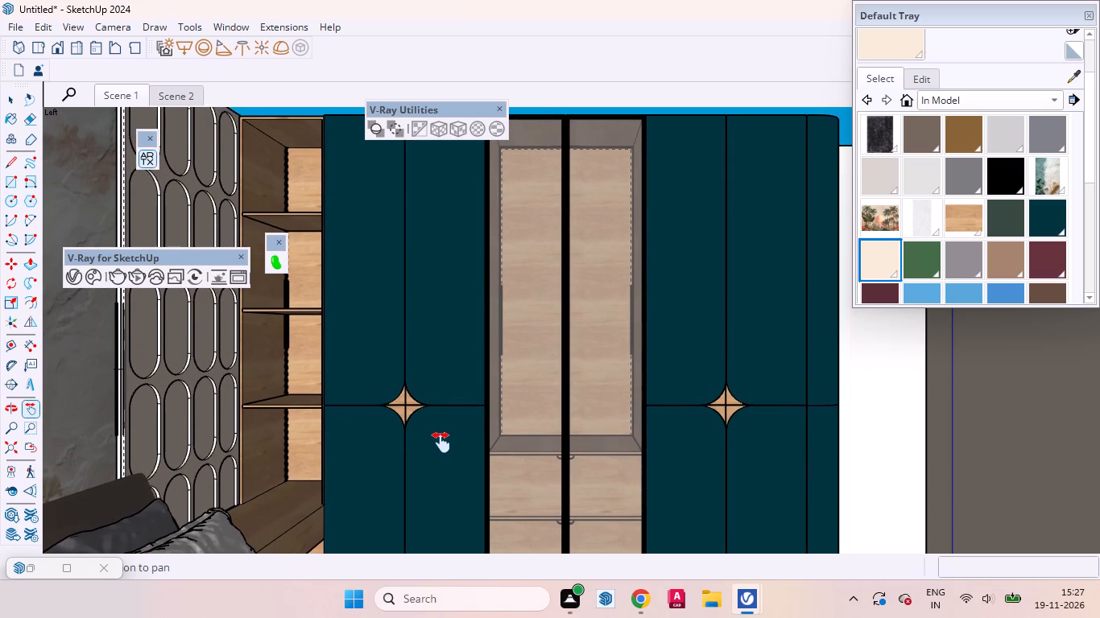
left_click_drag(441, 443, 441, 437)
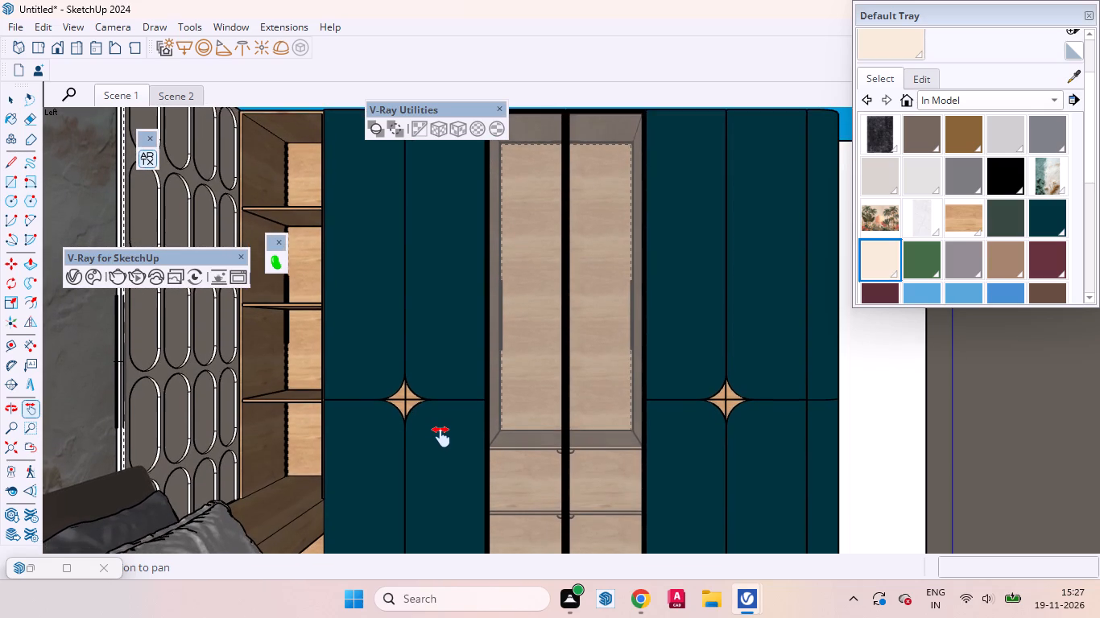
left_click_drag(441, 437, 432, 450)
Move the Default Tray clear of the wardrobe's upper corner to uncover more of the view.
left_click_drag(992, 11, 998, 257)
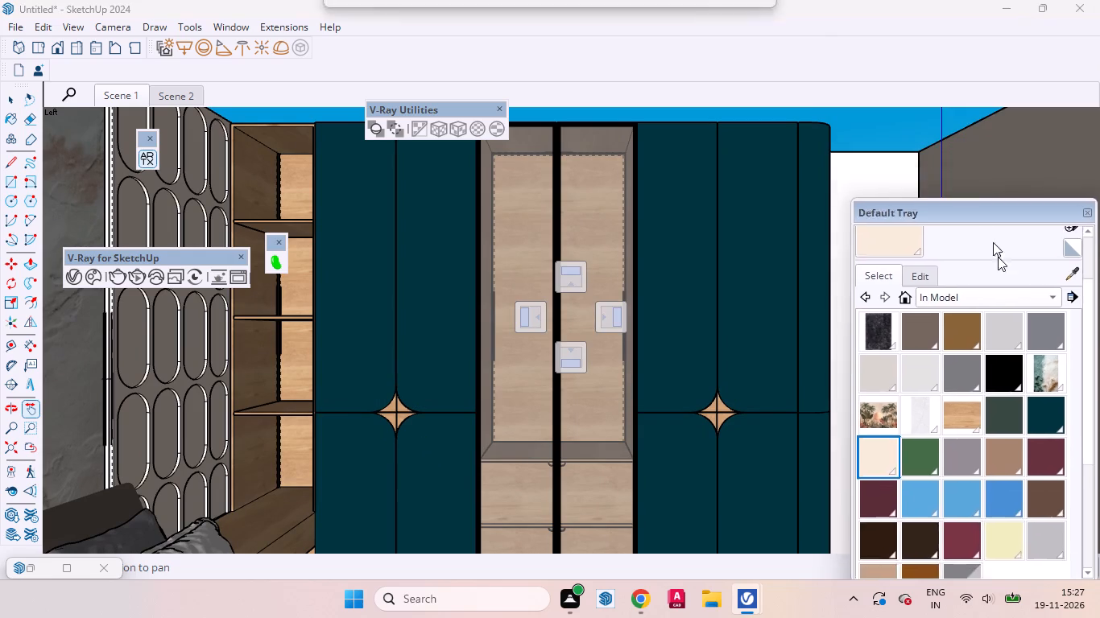
left_click_drag(998, 257, 1021, 204)
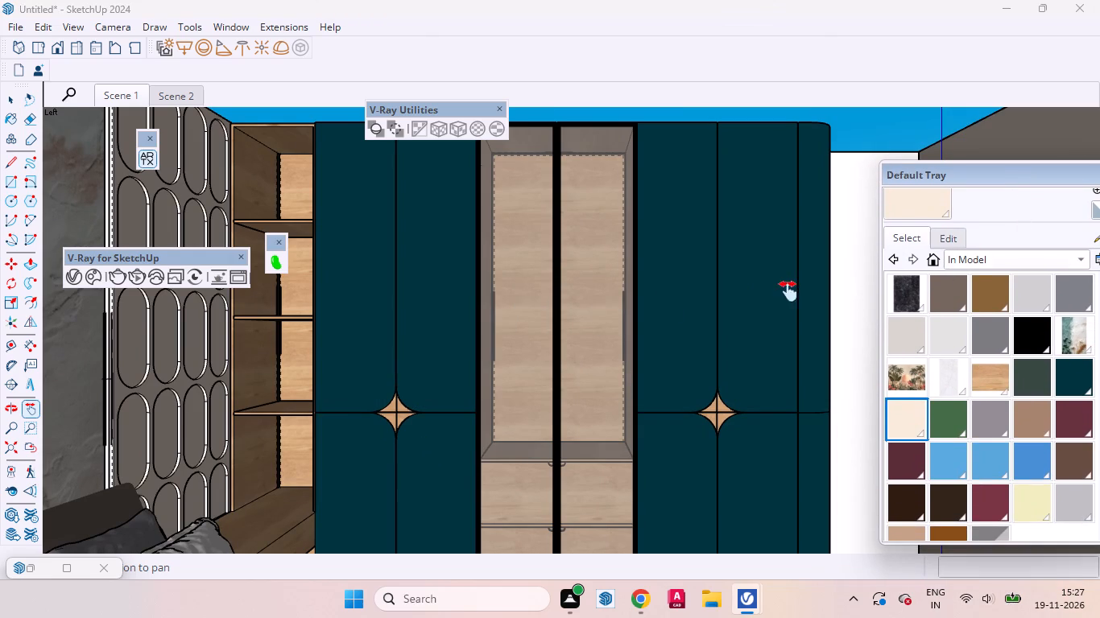
Set the camera field of view to 45 degrees and reframe the wardrobe with the open shelves and bed pillows in view.
left_click(14, 97)
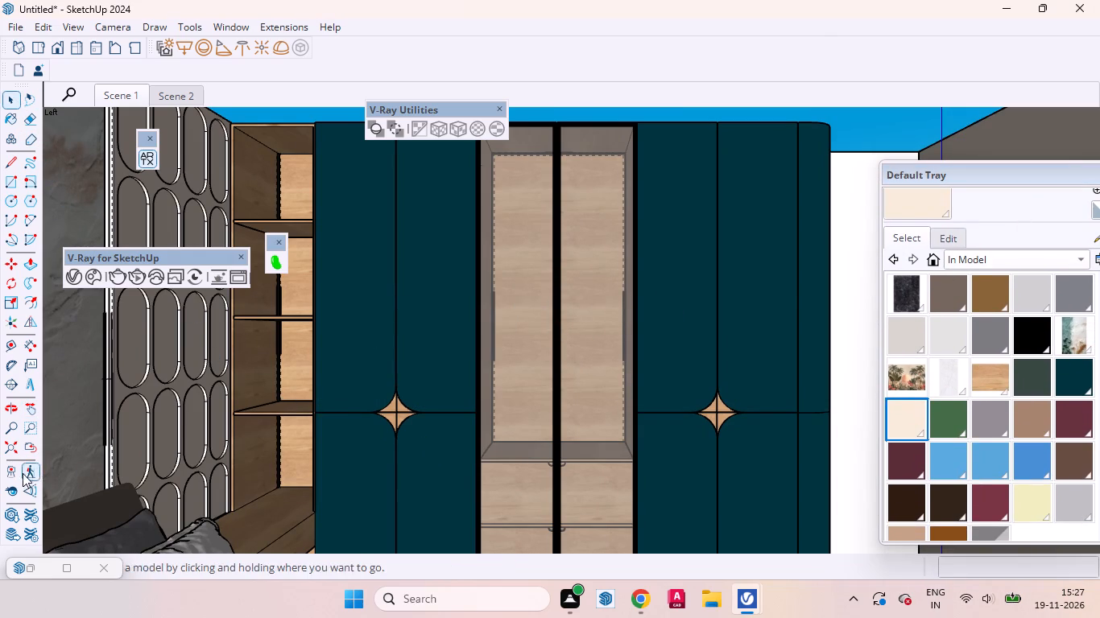
left_click(10, 429)
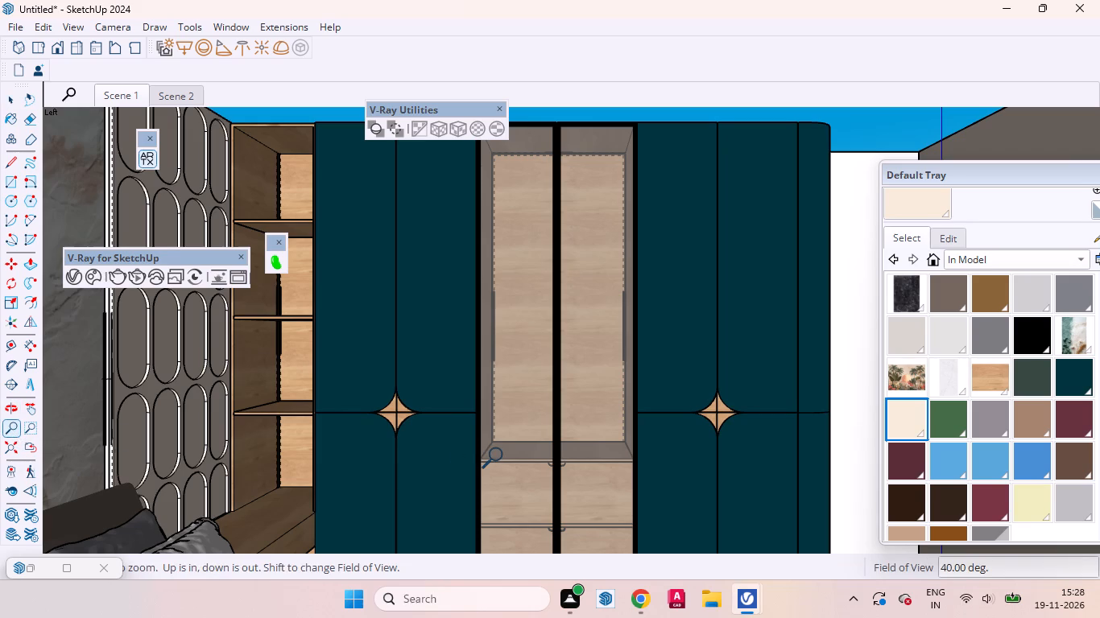
type("45")
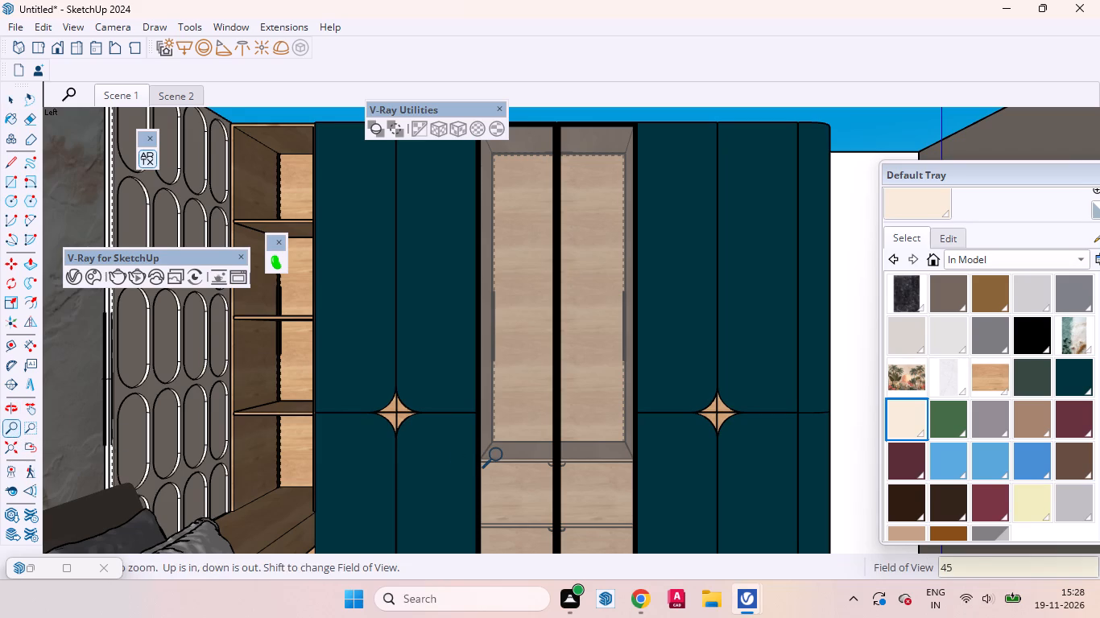
key("Return")
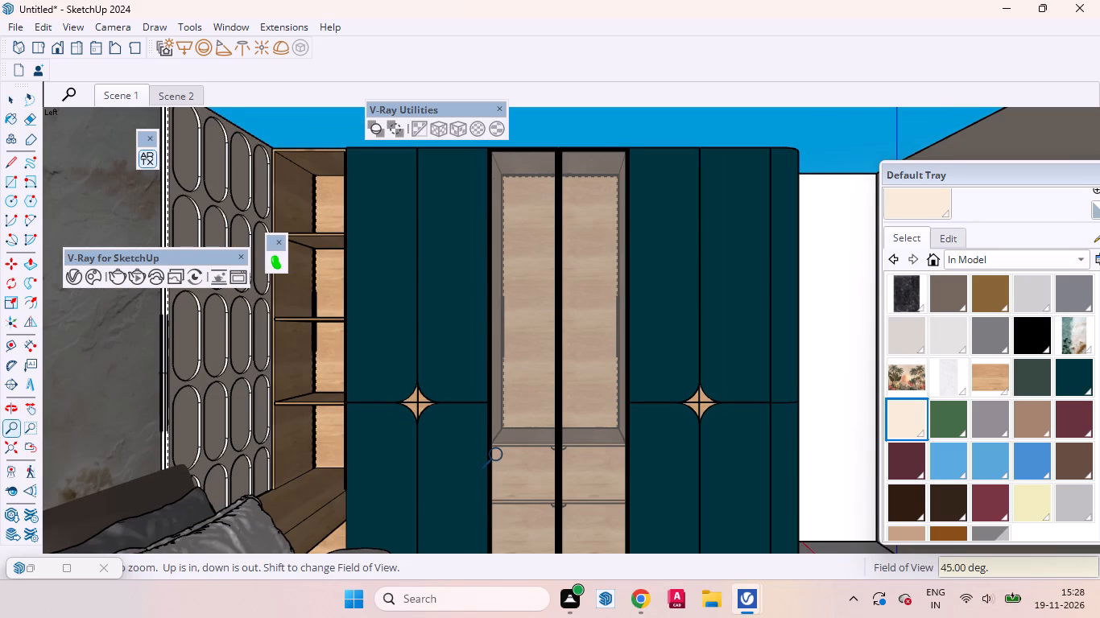
left_click(35, 415)
left_click_drag(440, 498, 434, 480)
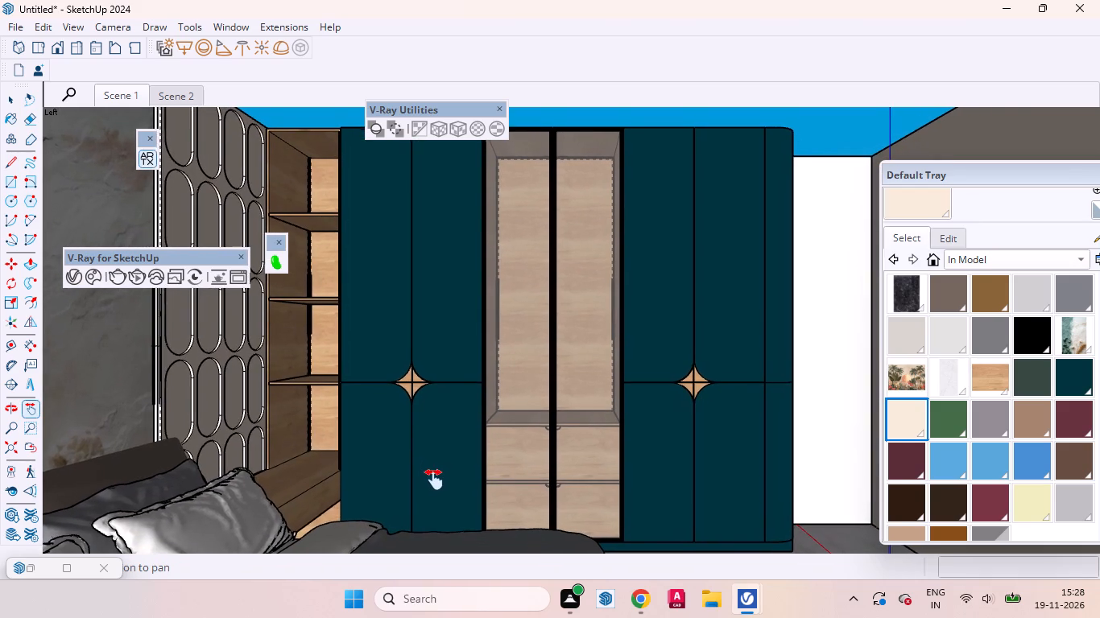
left_click_drag(434, 480, 429, 480)
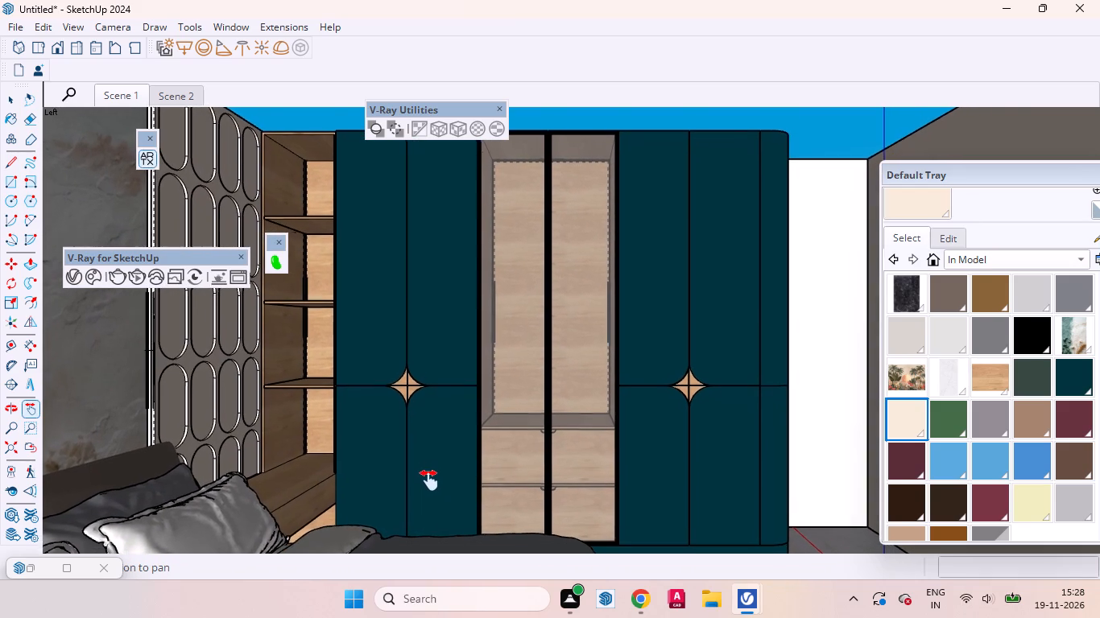
left_click_drag(429, 480, 429, 477)
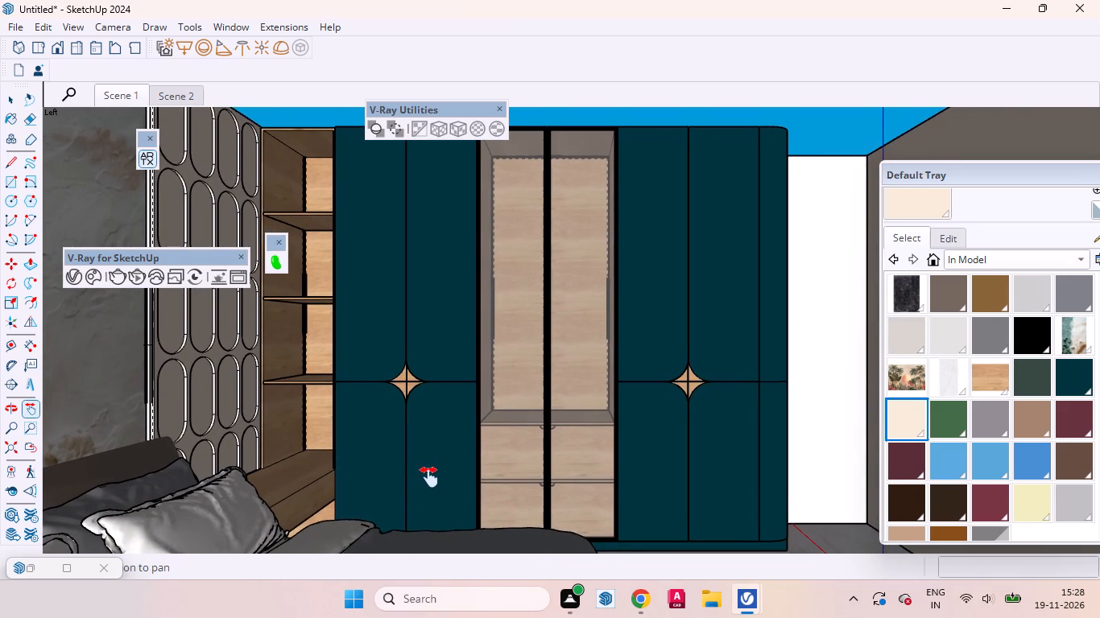
left_click_drag(429, 477, 438, 474)
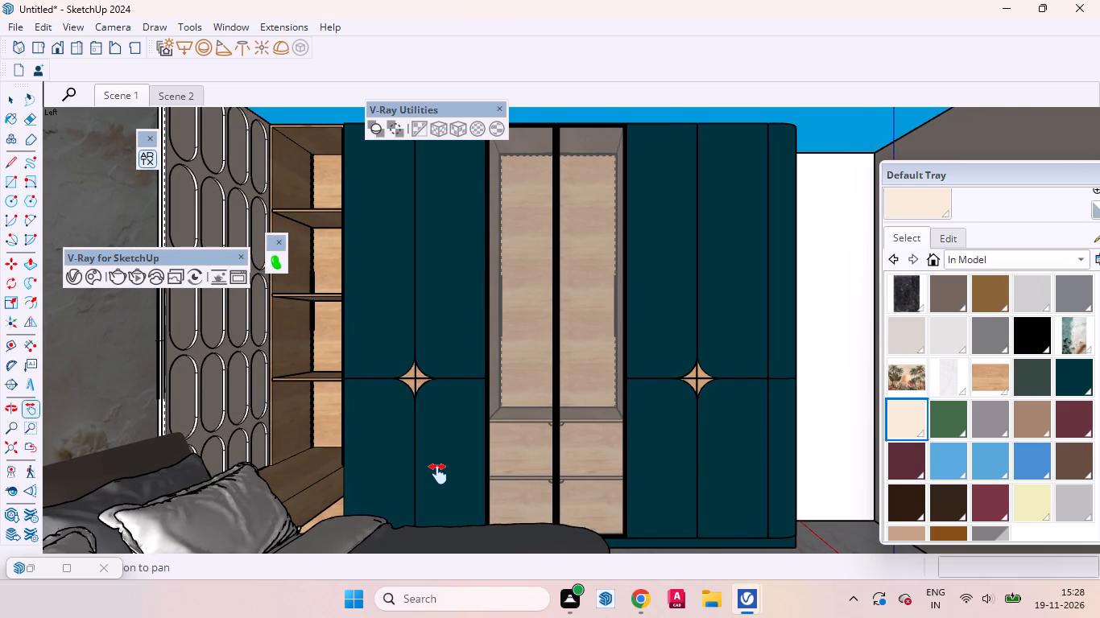
left_click_drag(438, 474, 440, 474)
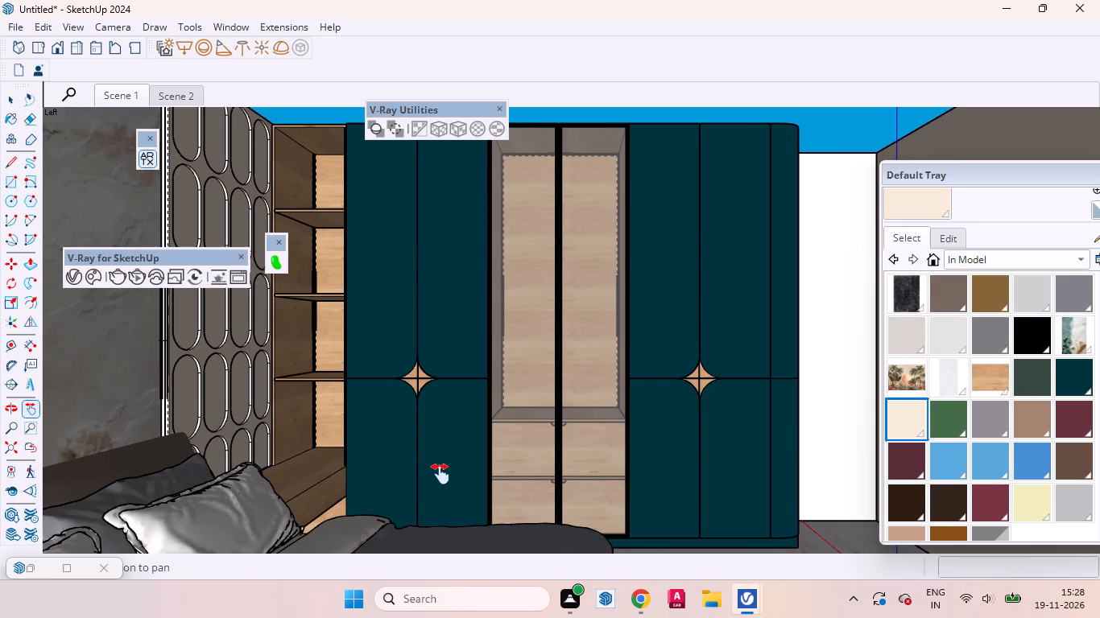
left_click_drag(440, 474, 461, 483)
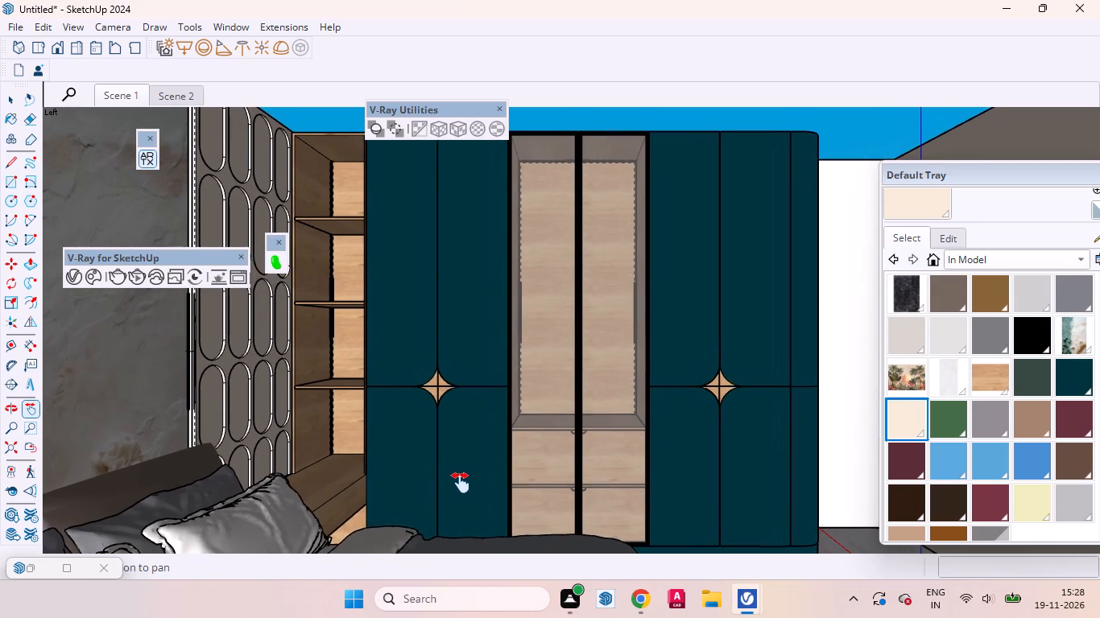
left_click_drag(461, 483, 469, 481)
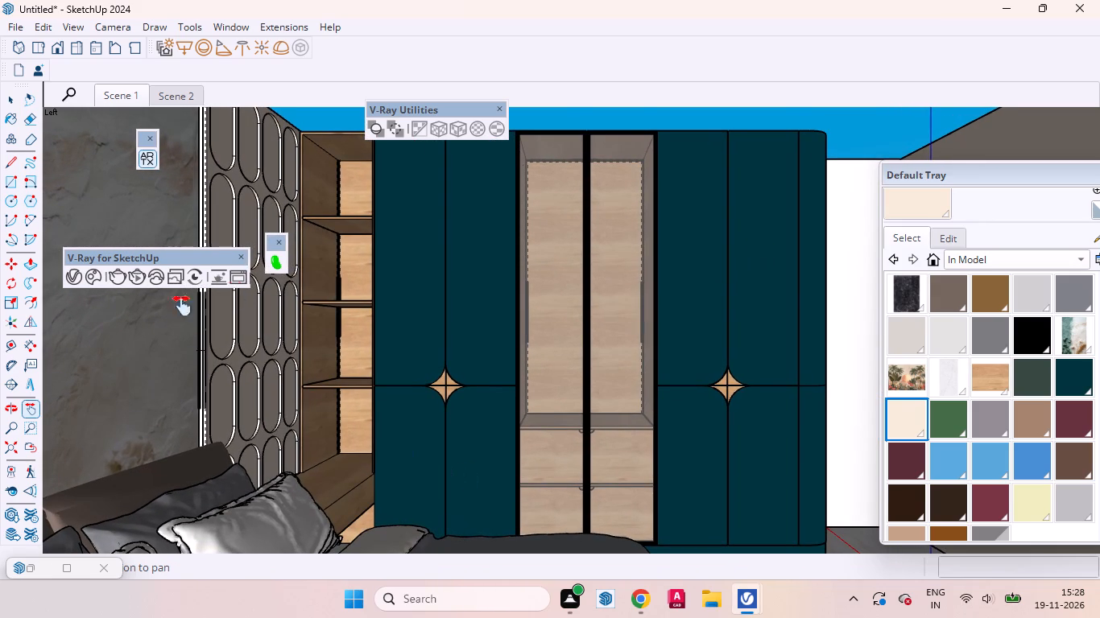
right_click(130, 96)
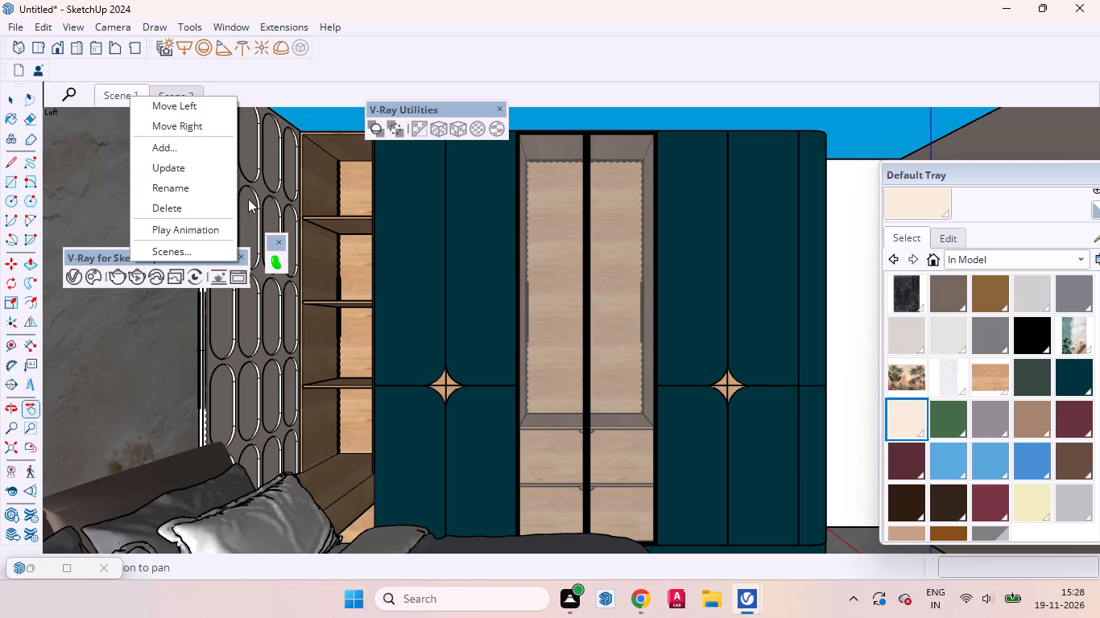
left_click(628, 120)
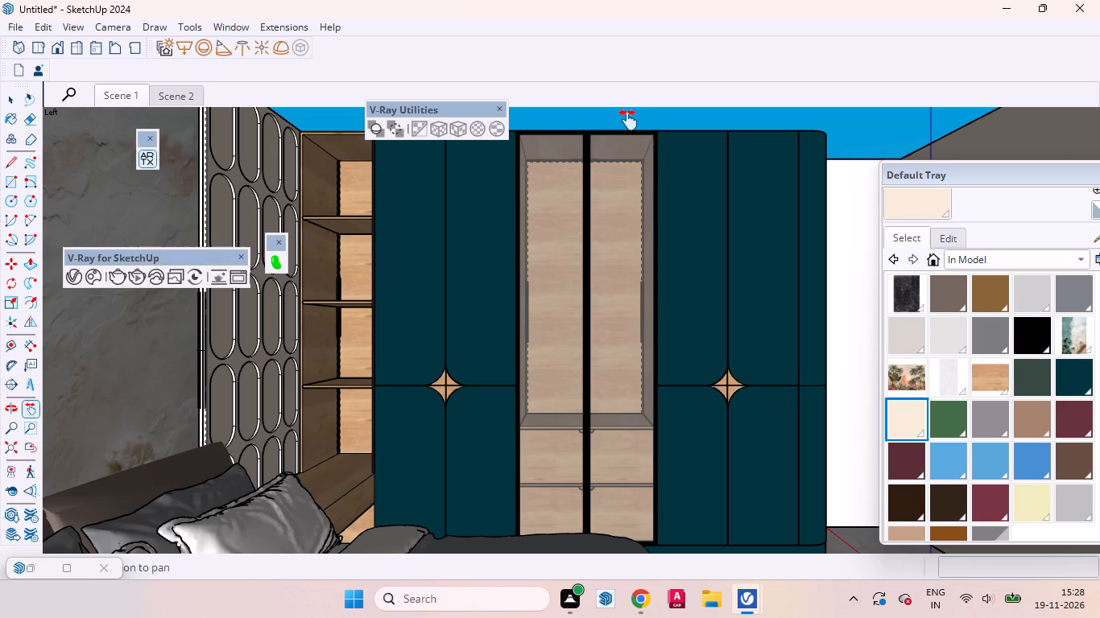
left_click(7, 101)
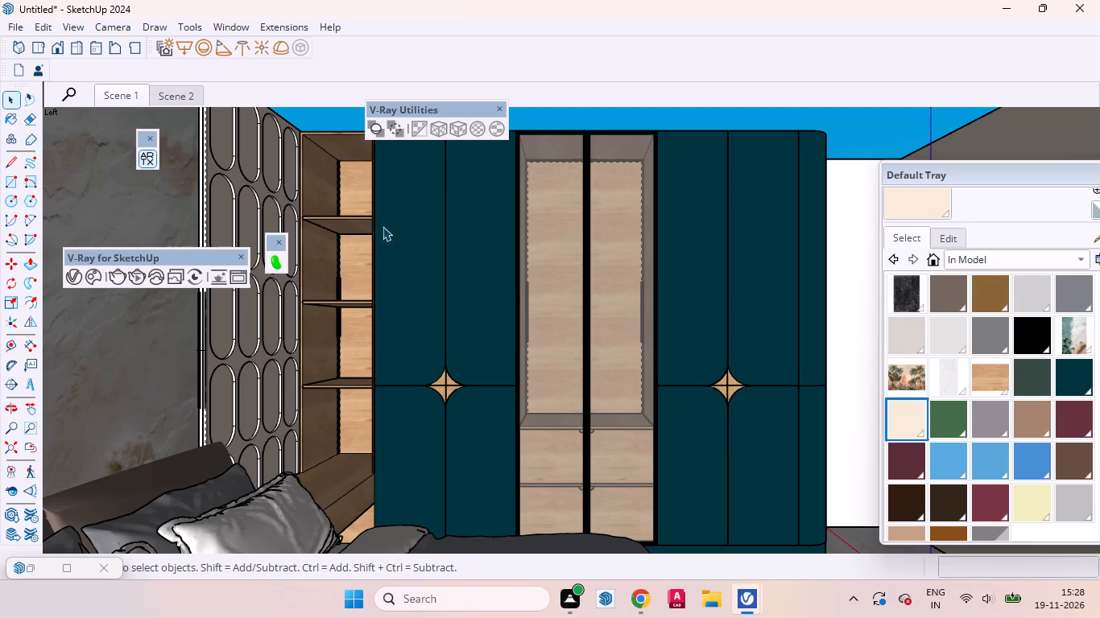
Unhide the room's ceiling, the last hidden object, while viewing the whole room from outside.
left_click(60, 48)
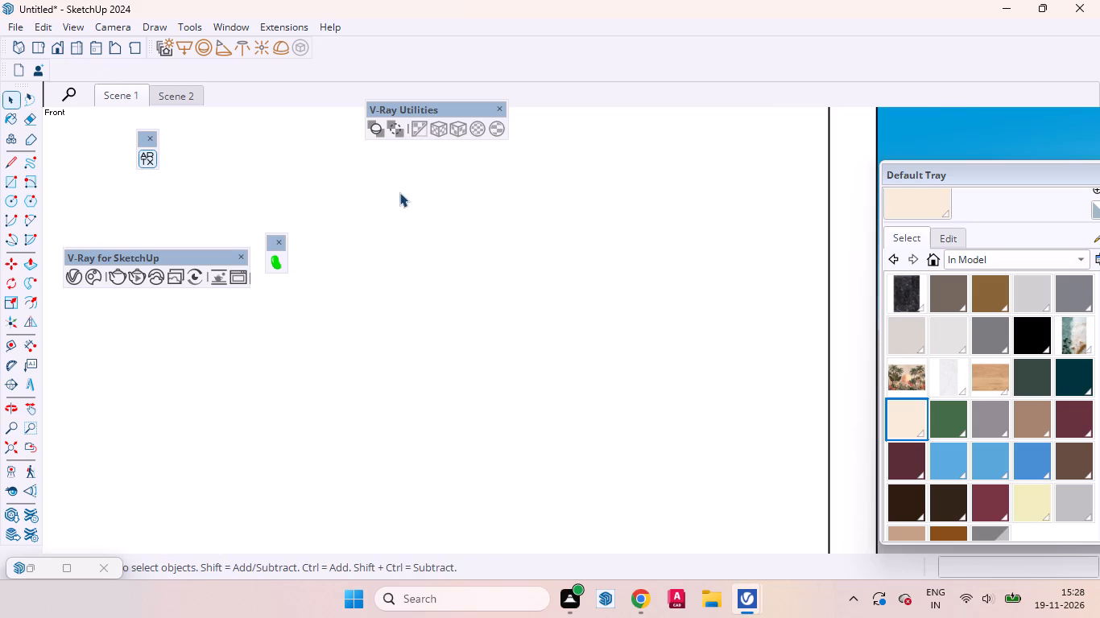
scroll(662, 352, "down", 14)
scroll(789, 426, "up", 1)
scroll(792, 432, "down", 5)
middle_click_drag(784, 415, 793, 617)
left_click(41, 23)
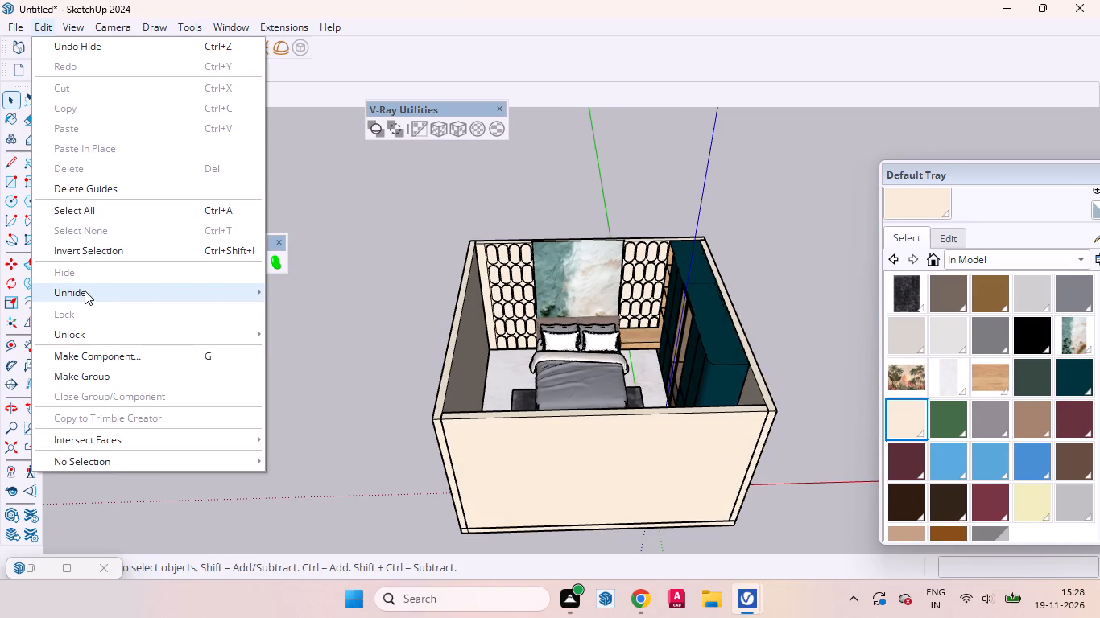
left_click(329, 313)
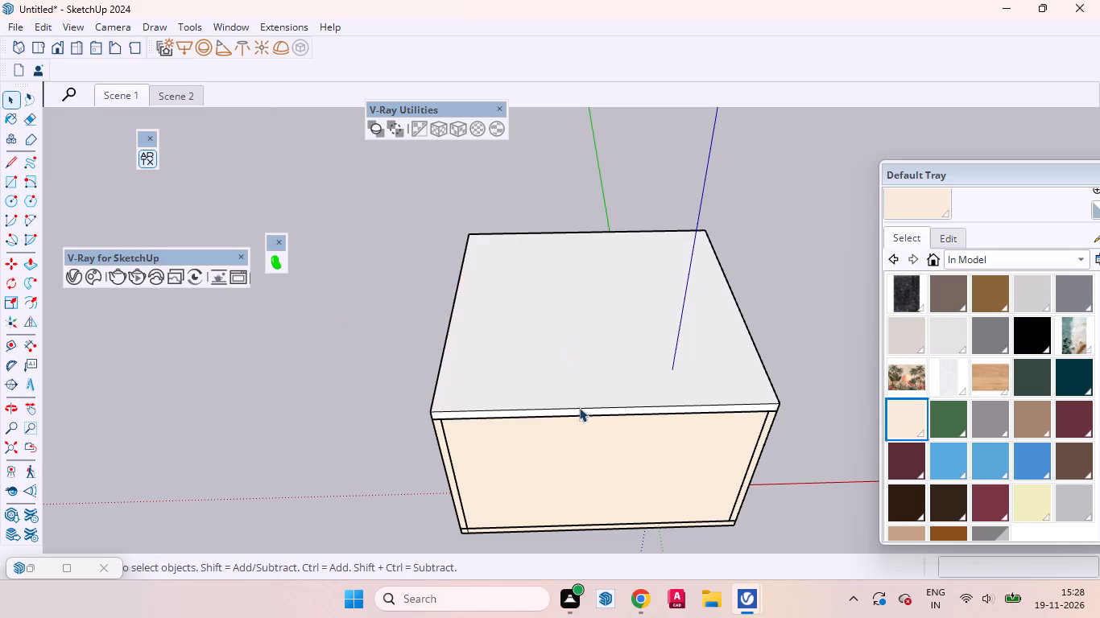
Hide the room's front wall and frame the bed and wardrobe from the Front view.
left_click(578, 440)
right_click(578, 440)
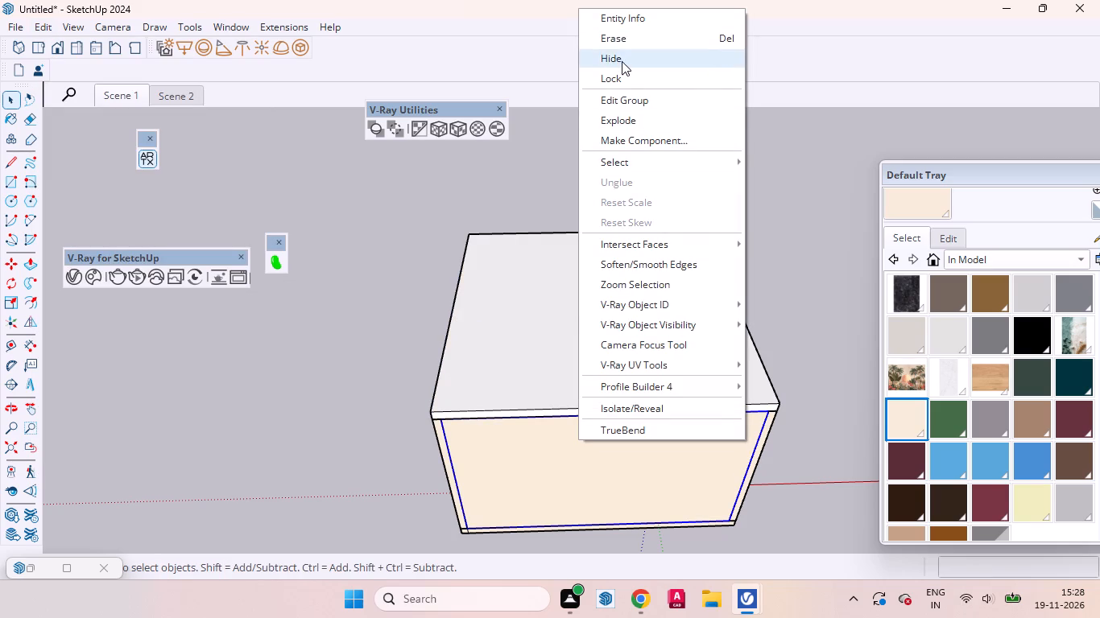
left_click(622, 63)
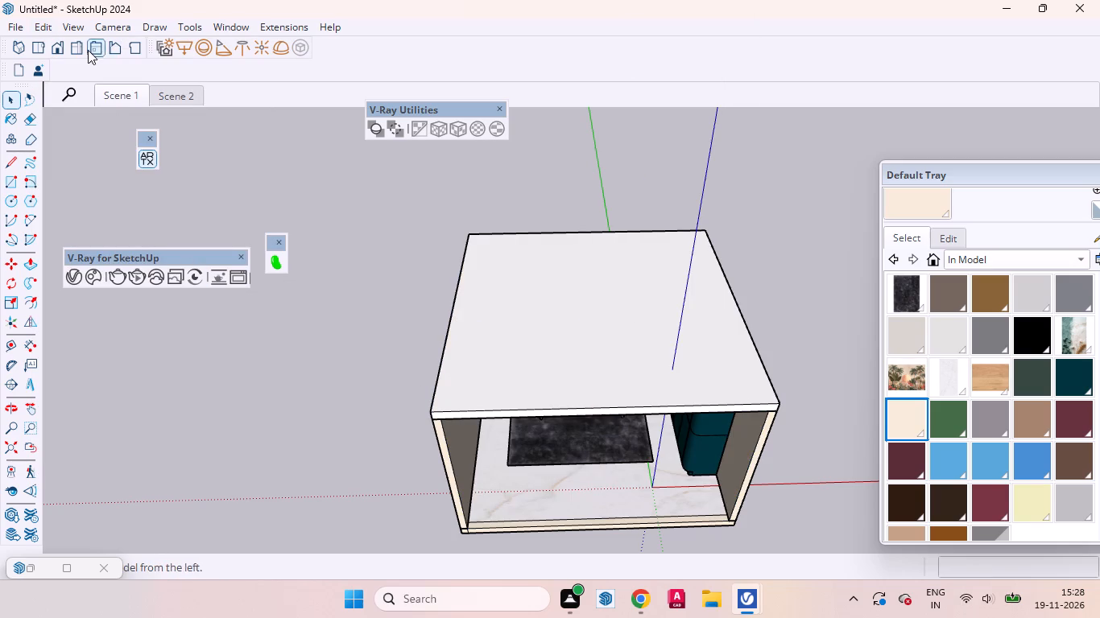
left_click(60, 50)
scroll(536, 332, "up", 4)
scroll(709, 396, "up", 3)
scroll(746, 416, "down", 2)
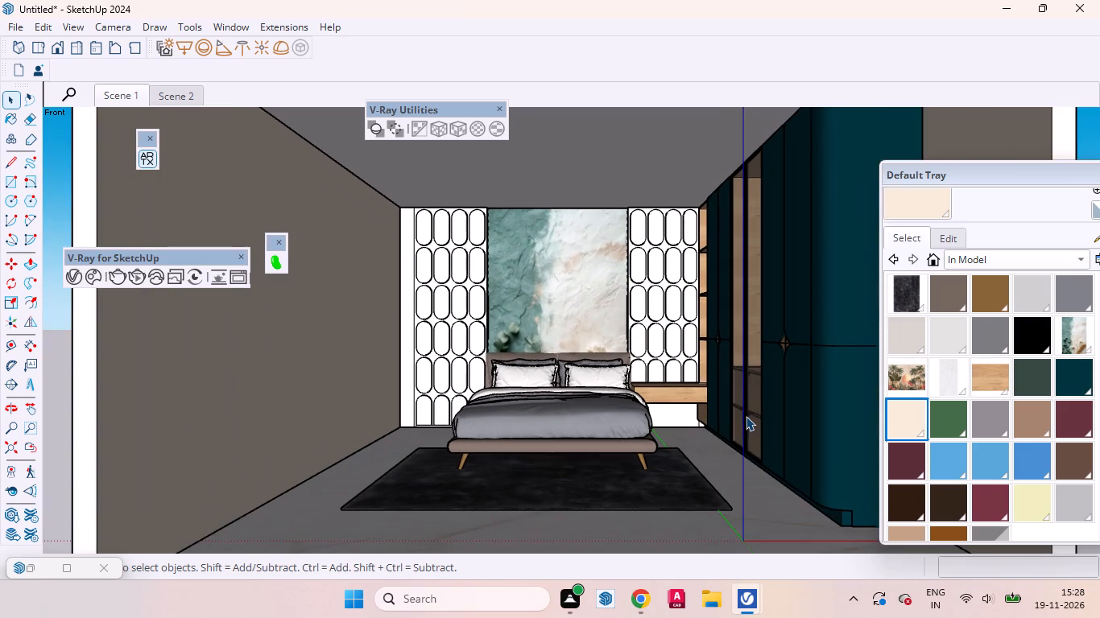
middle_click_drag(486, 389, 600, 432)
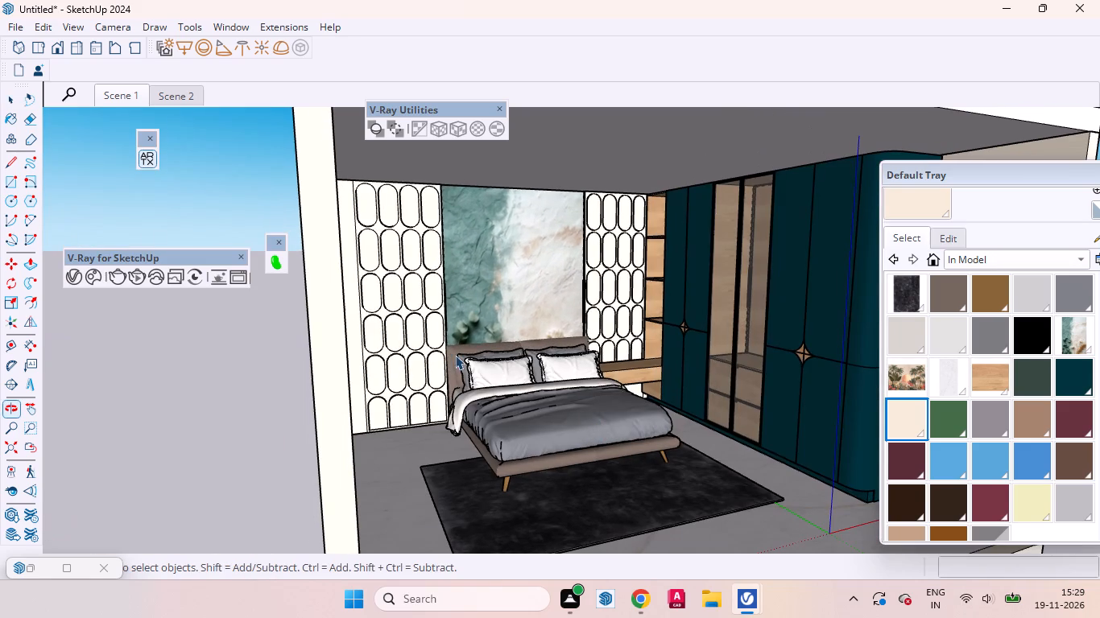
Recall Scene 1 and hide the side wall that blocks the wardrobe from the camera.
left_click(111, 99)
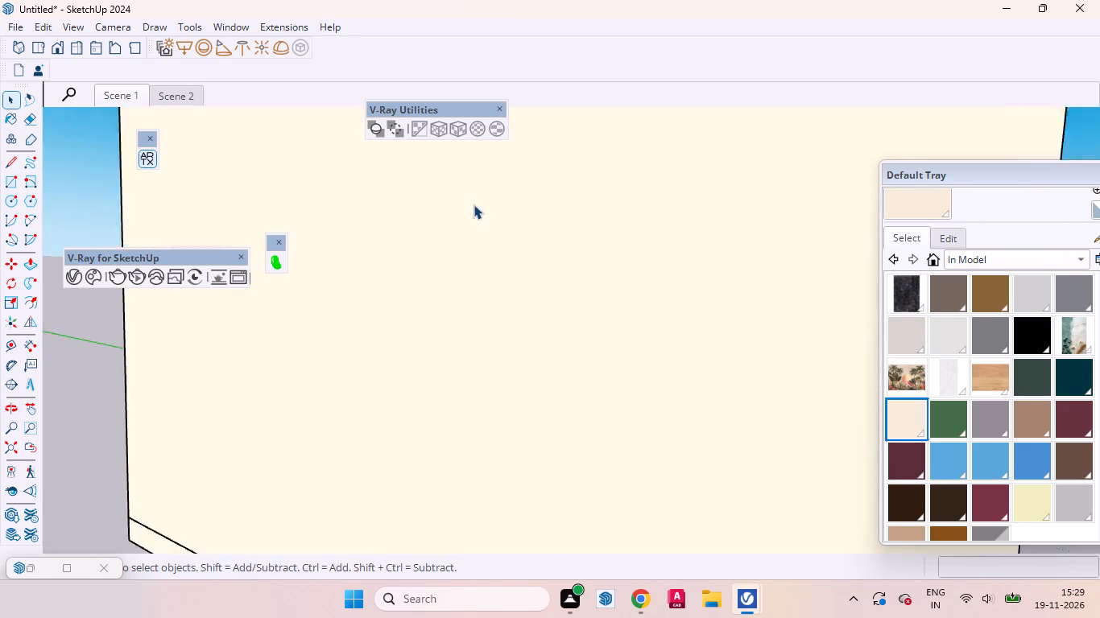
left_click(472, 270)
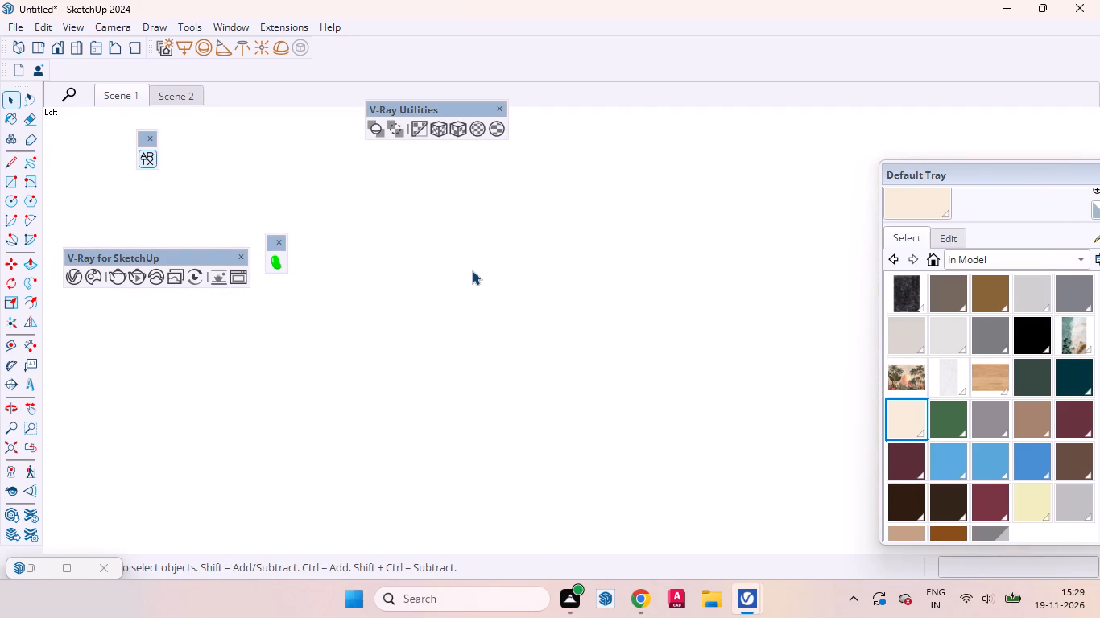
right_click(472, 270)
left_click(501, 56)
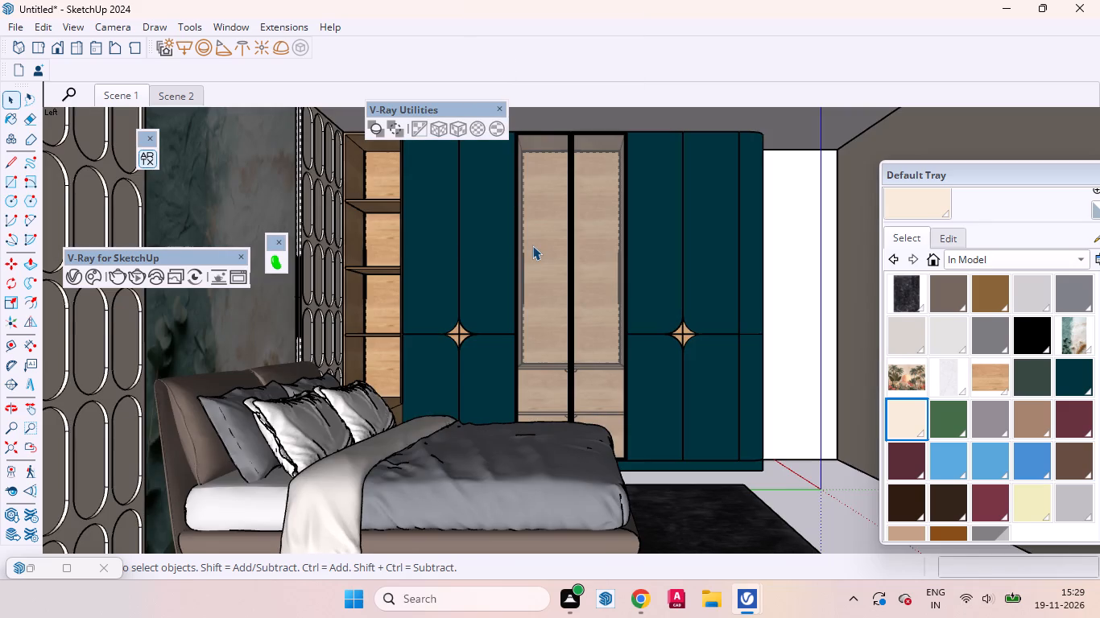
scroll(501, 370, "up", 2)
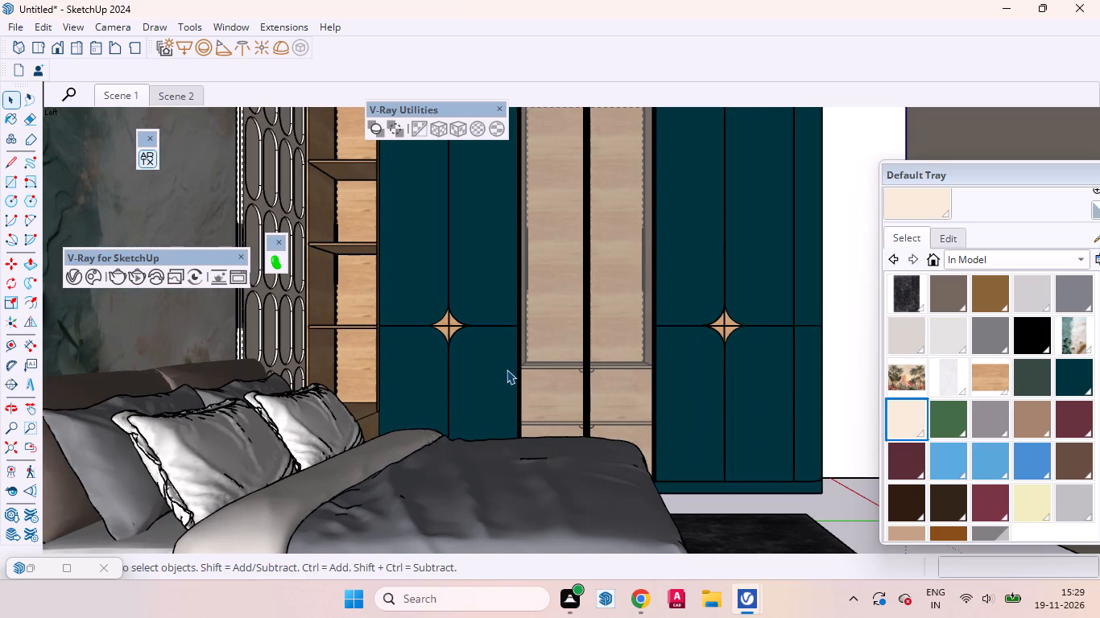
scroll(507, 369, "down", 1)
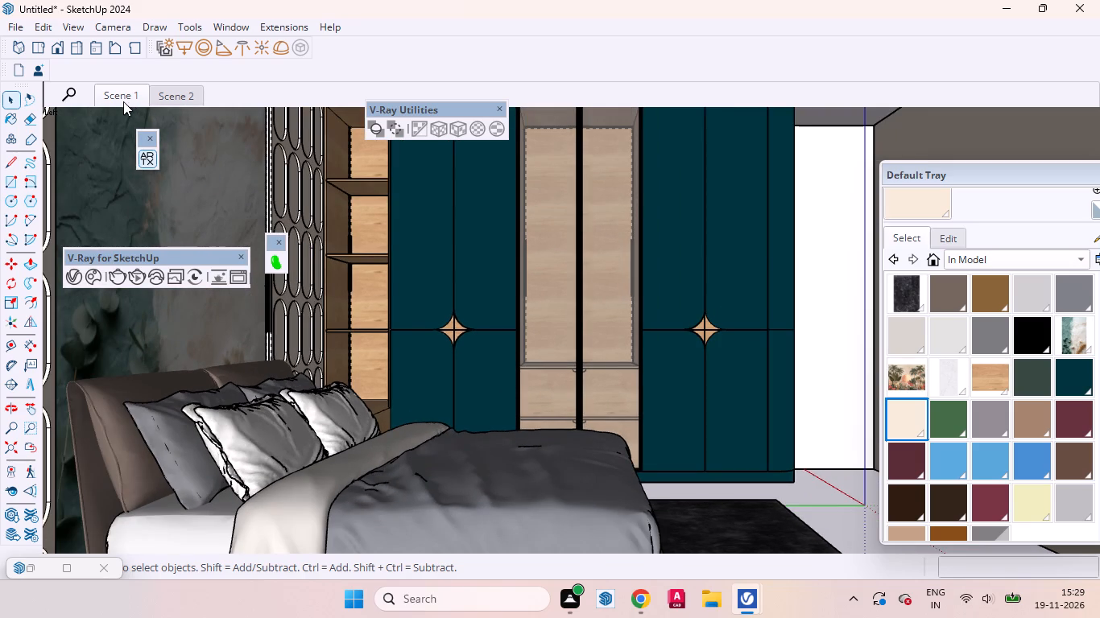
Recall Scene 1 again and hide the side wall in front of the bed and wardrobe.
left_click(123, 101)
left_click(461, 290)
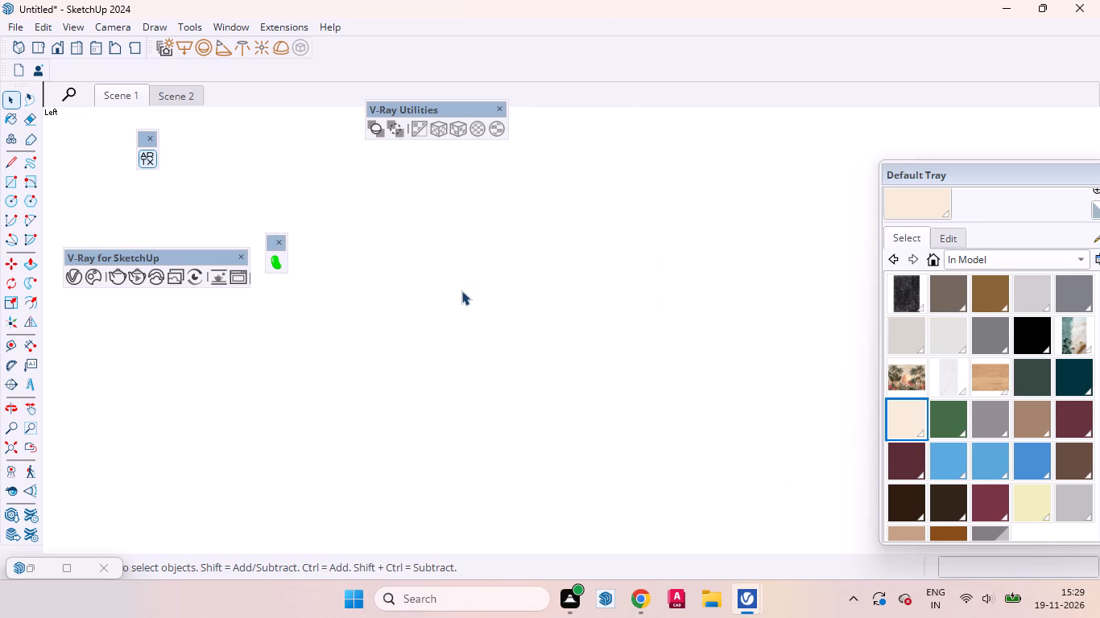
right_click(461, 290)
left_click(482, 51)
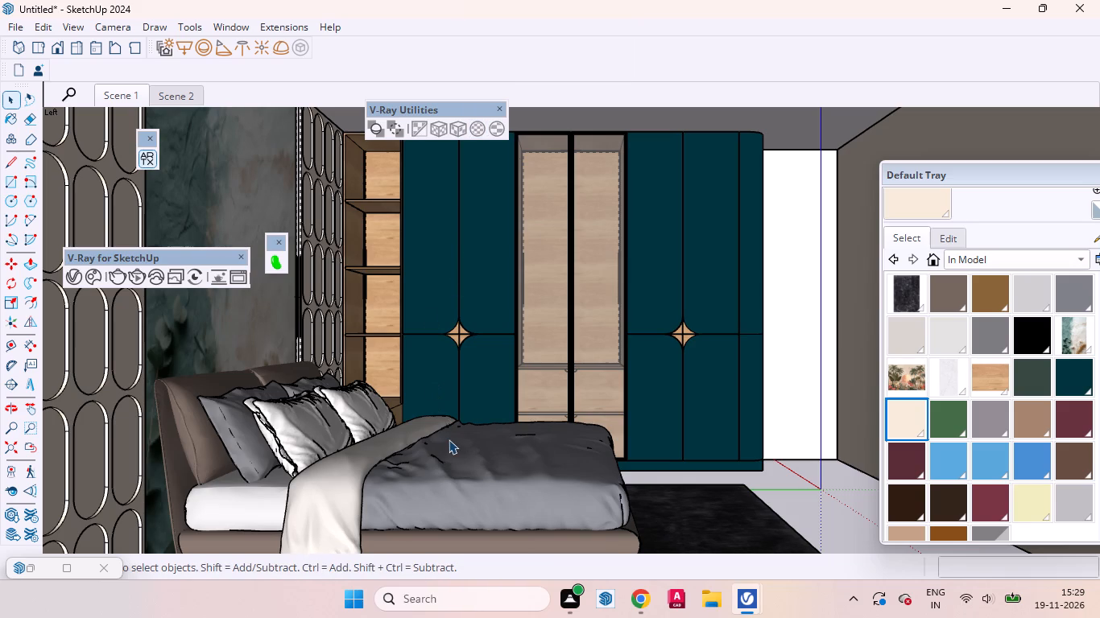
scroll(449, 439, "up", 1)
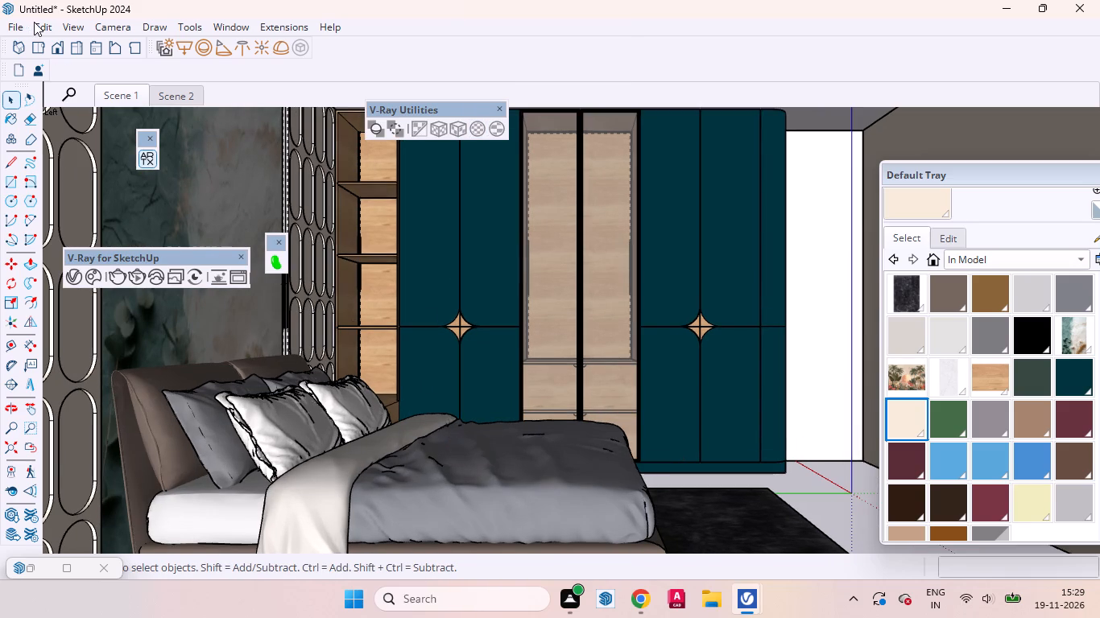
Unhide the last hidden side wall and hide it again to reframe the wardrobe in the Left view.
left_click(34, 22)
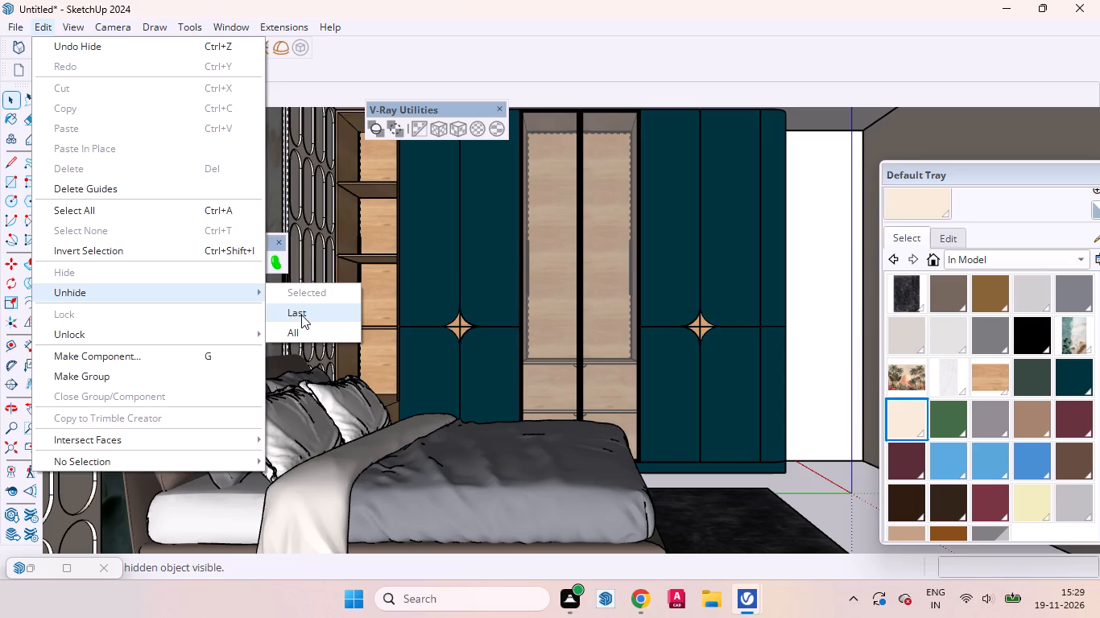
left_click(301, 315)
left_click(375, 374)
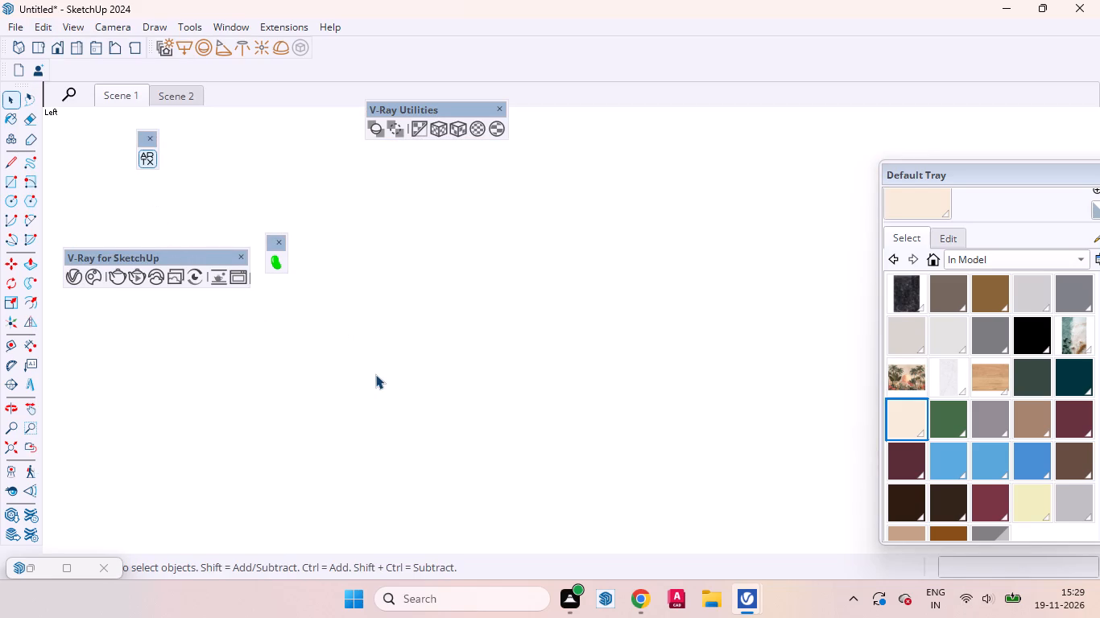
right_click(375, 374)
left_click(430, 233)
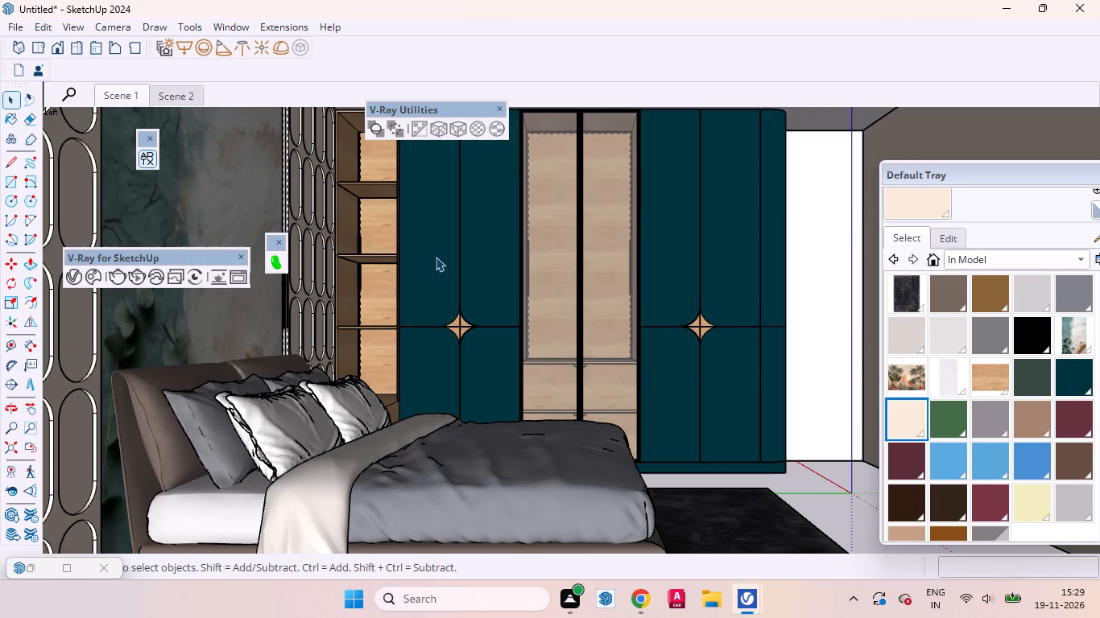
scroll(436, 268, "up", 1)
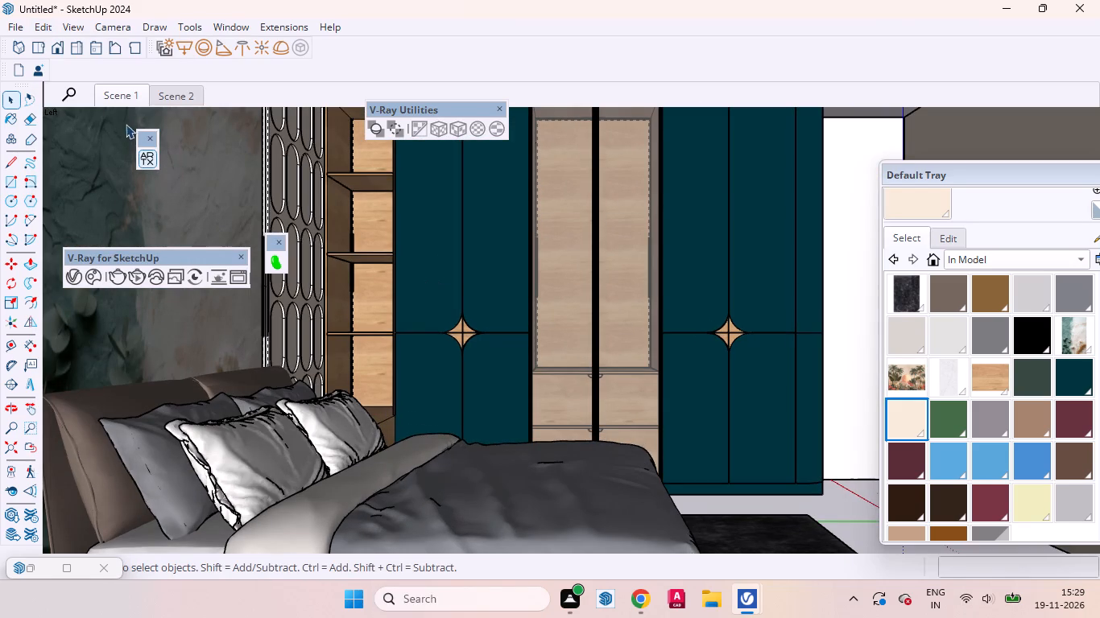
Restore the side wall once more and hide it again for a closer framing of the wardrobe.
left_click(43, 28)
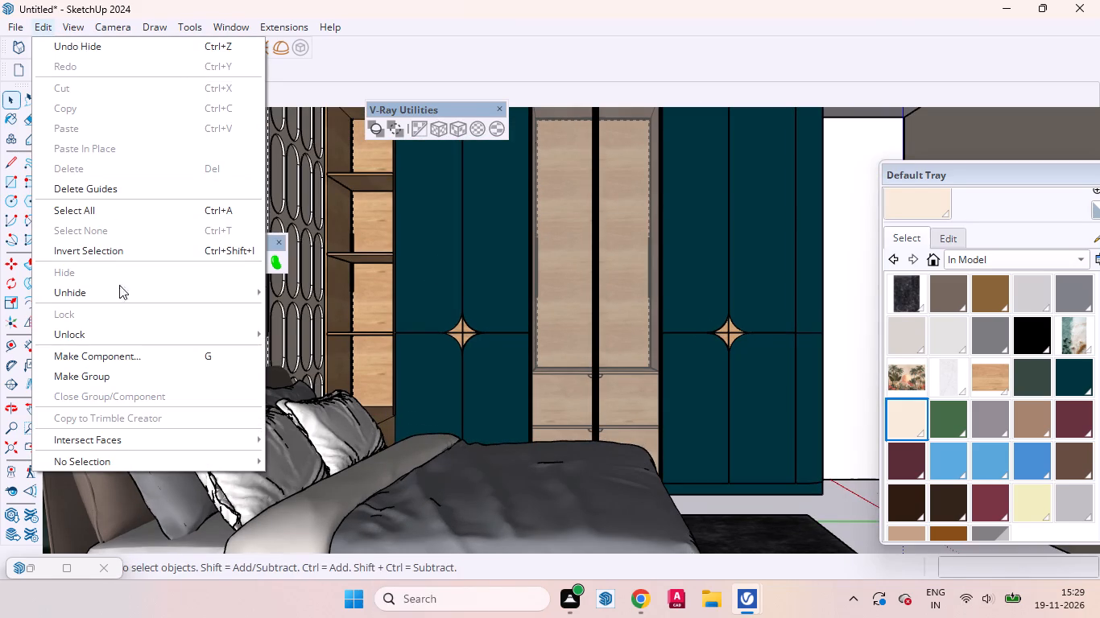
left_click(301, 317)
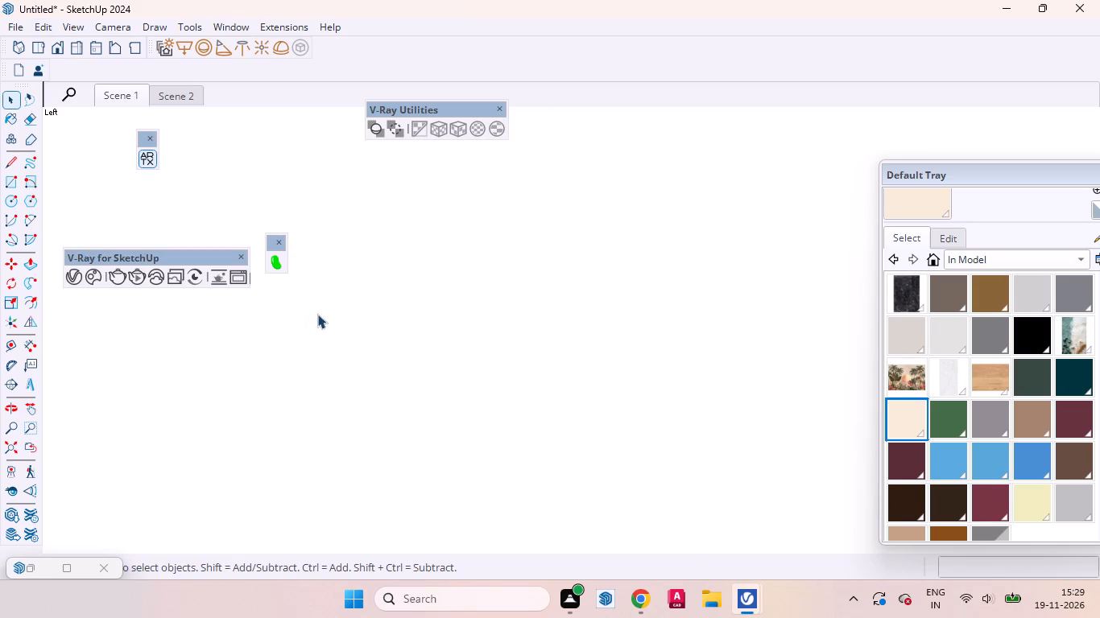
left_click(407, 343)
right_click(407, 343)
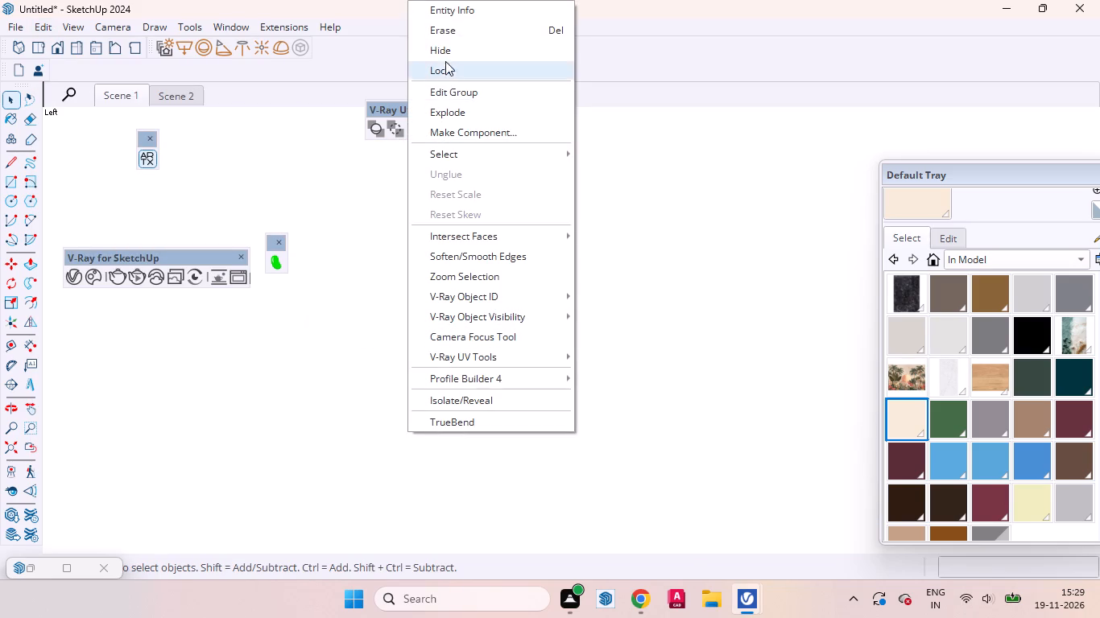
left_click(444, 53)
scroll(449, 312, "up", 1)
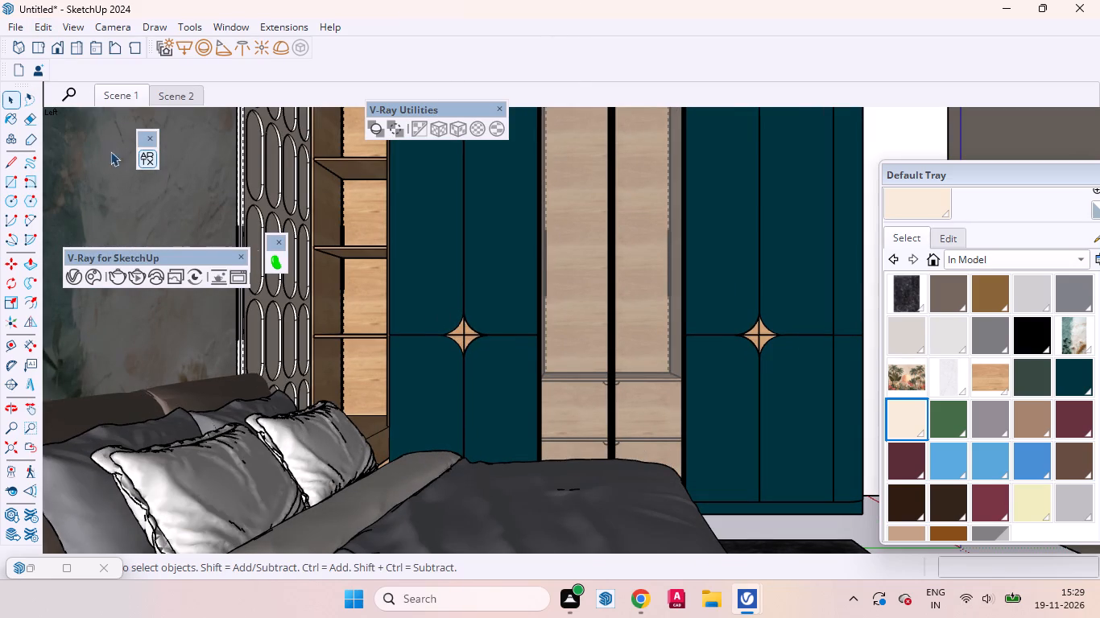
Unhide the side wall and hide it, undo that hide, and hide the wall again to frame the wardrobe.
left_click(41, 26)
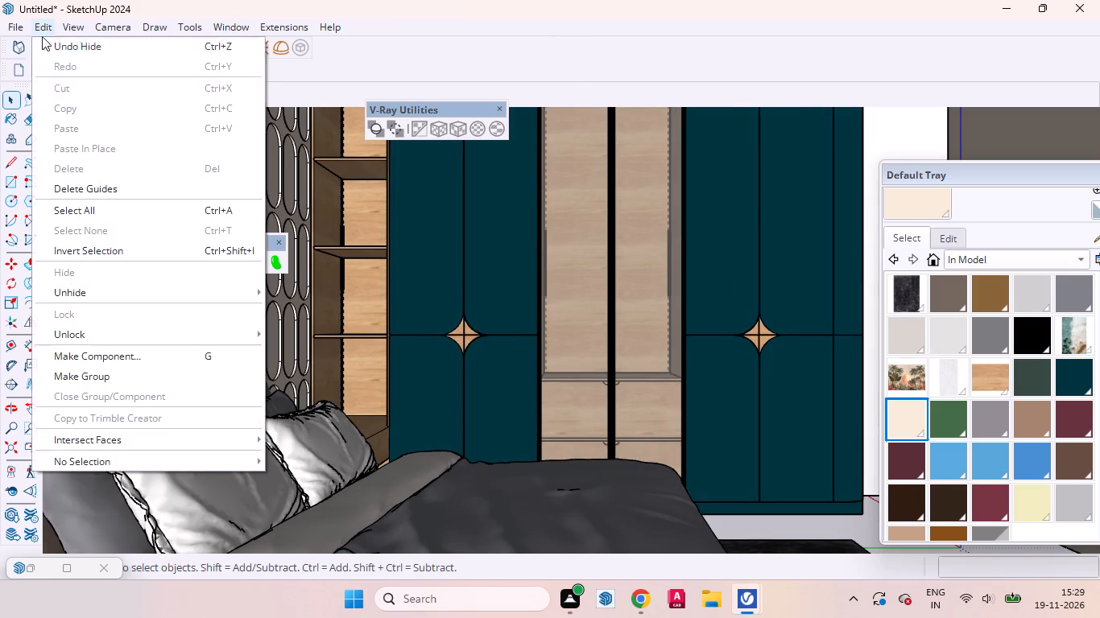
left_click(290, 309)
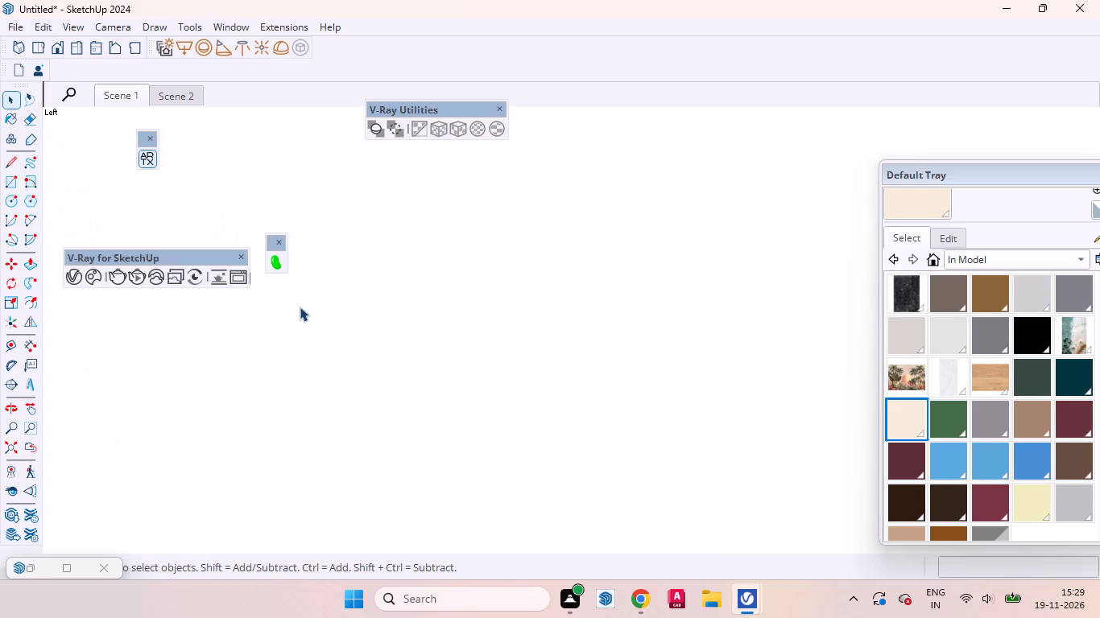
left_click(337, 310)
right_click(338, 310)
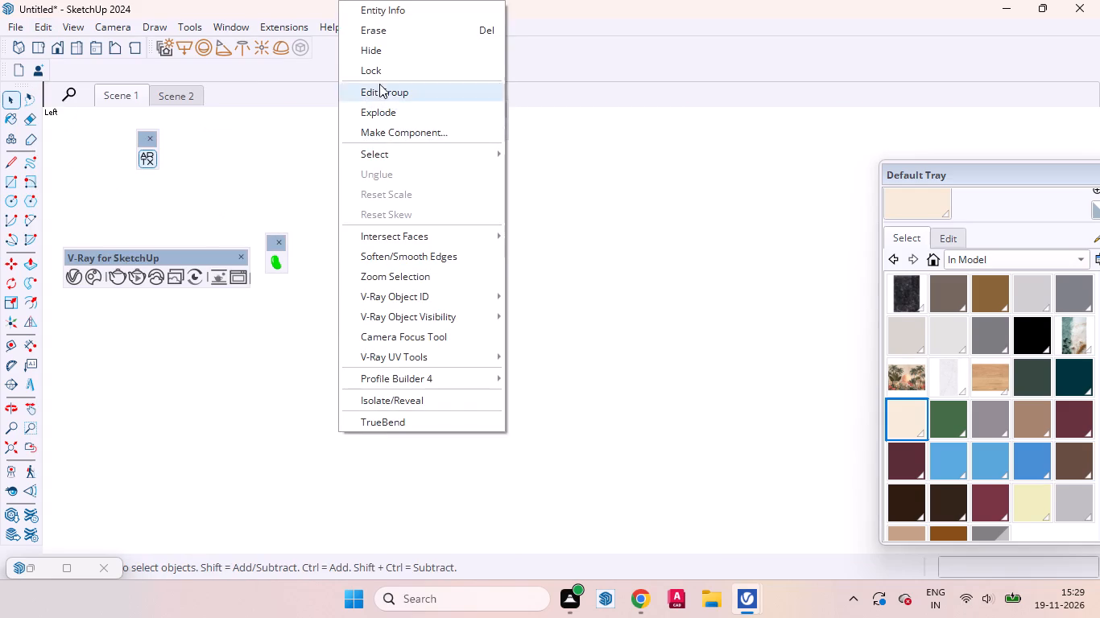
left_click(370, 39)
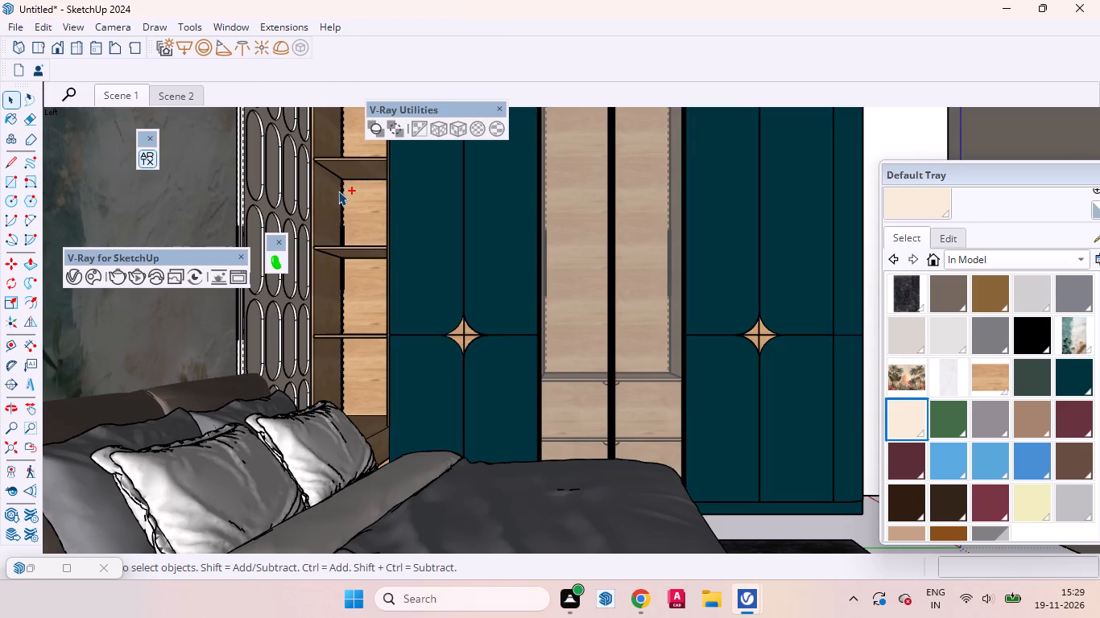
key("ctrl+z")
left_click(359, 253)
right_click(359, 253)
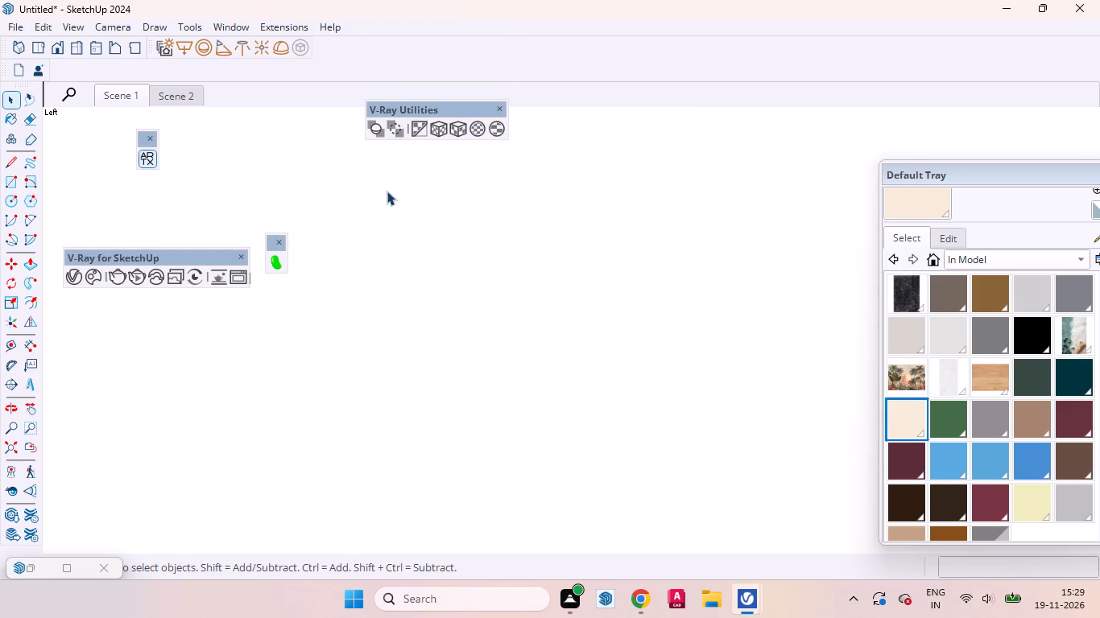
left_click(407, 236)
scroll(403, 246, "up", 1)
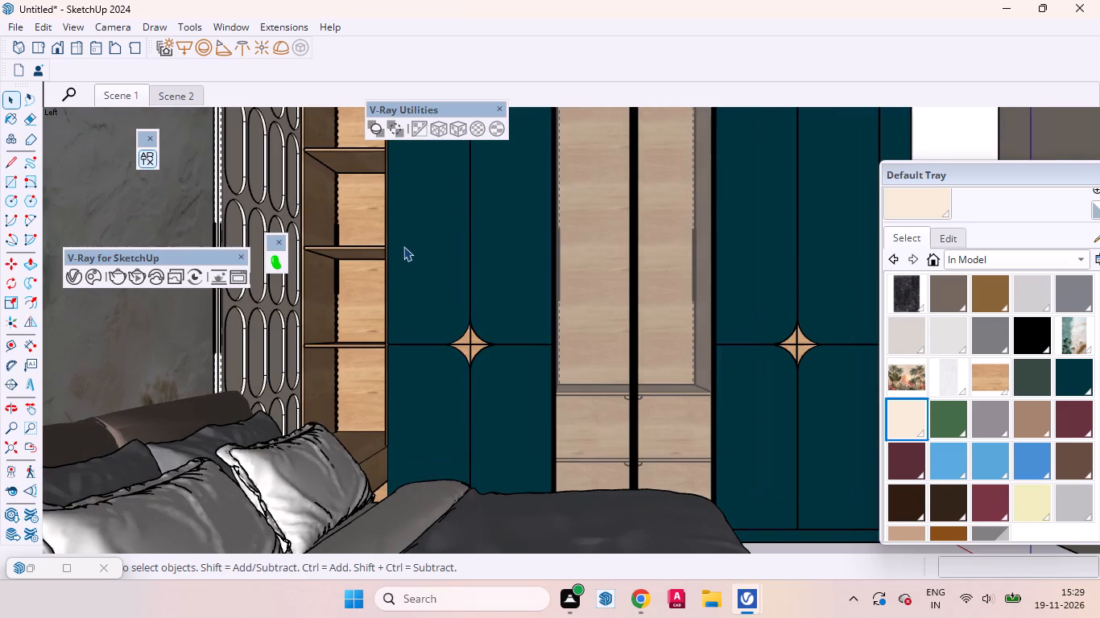
Unhide the last hidden side wall, recall Scene 1, and hide the wall blocking the bed and wardrobe.
left_click(39, 26)
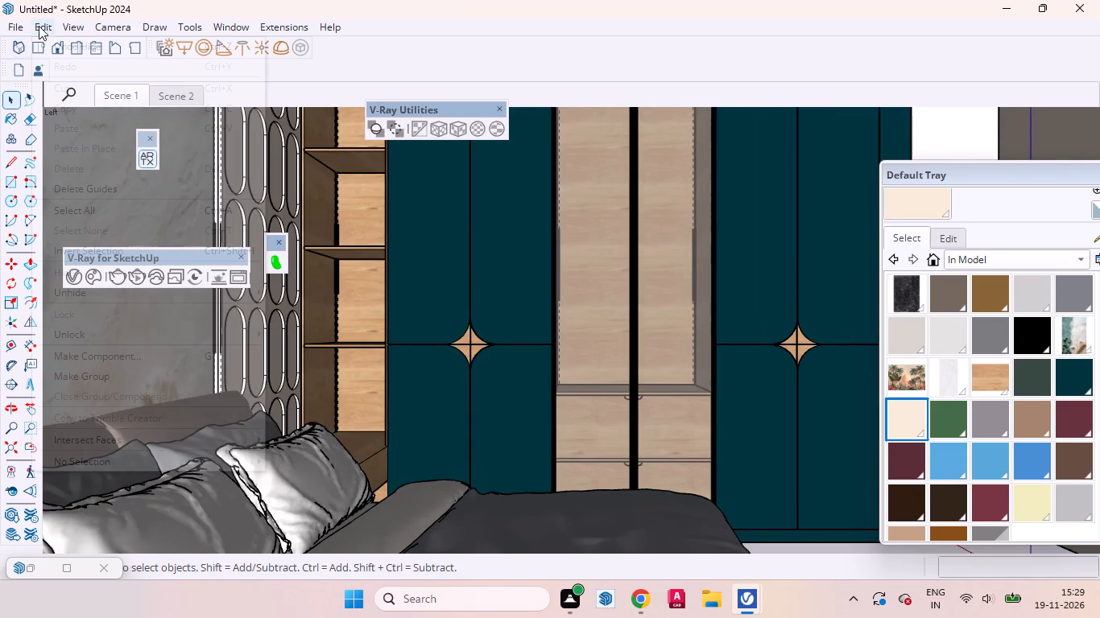
left_click(294, 305)
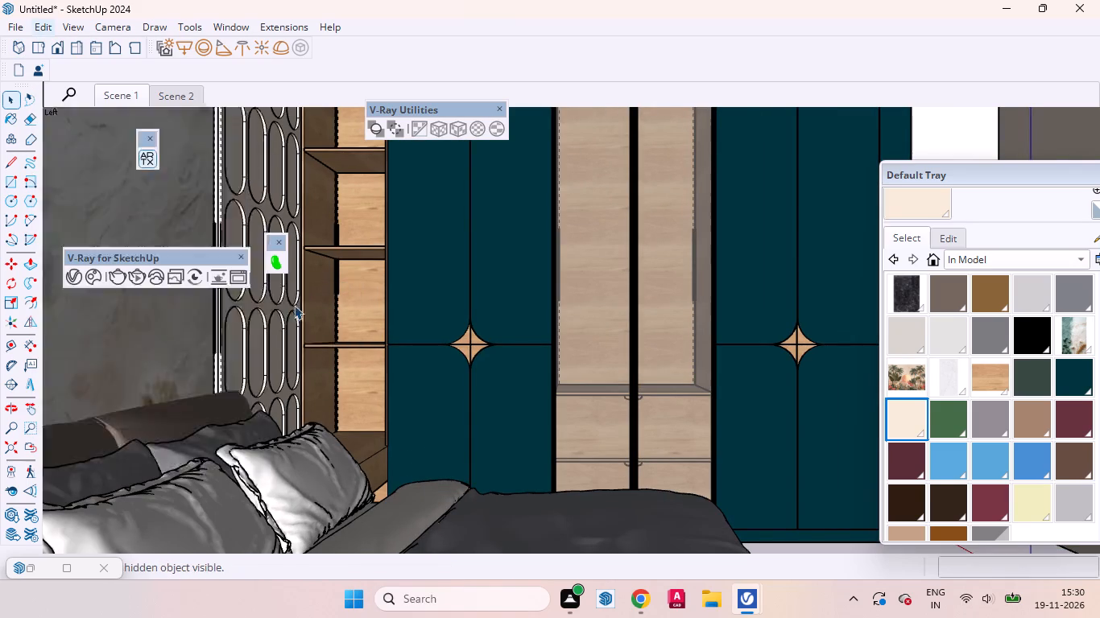
left_click(108, 92)
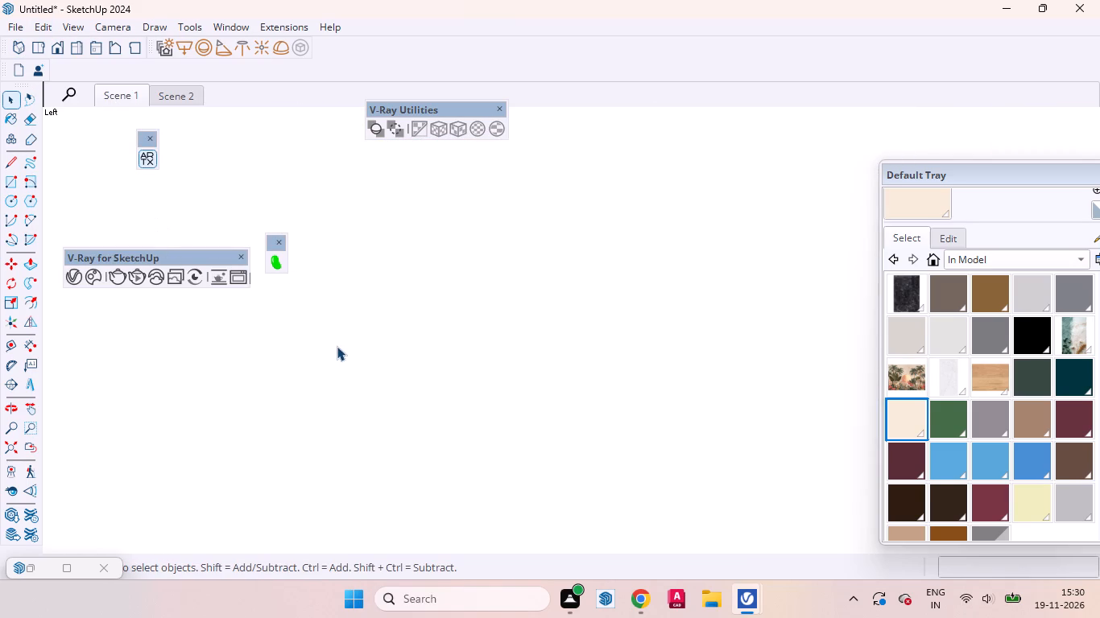
left_click(379, 345)
right_click(379, 345)
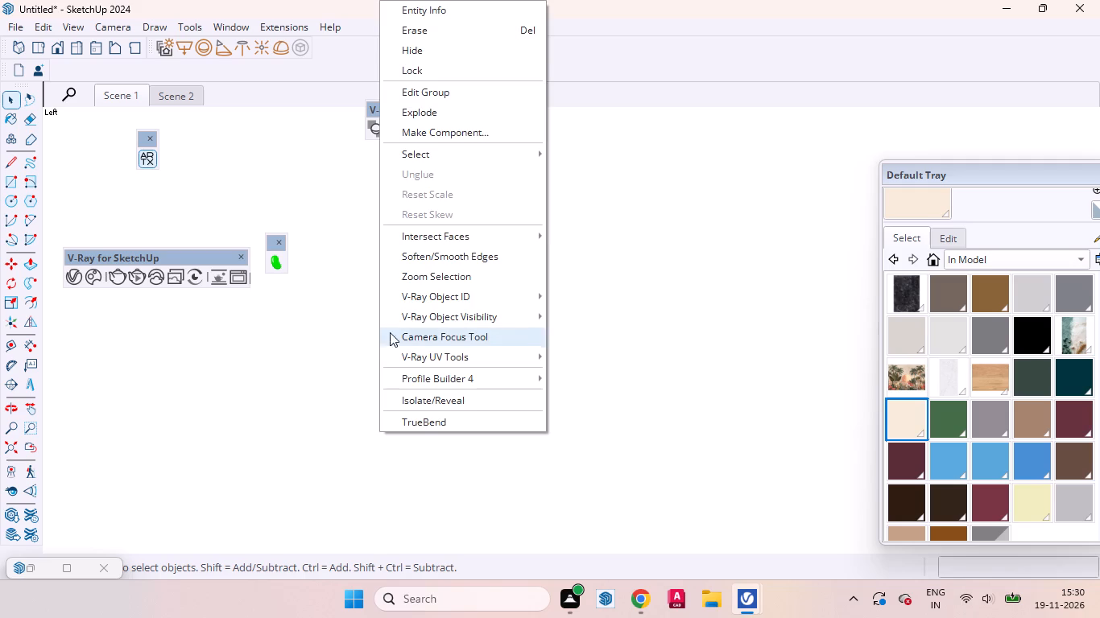
left_click(425, 45)
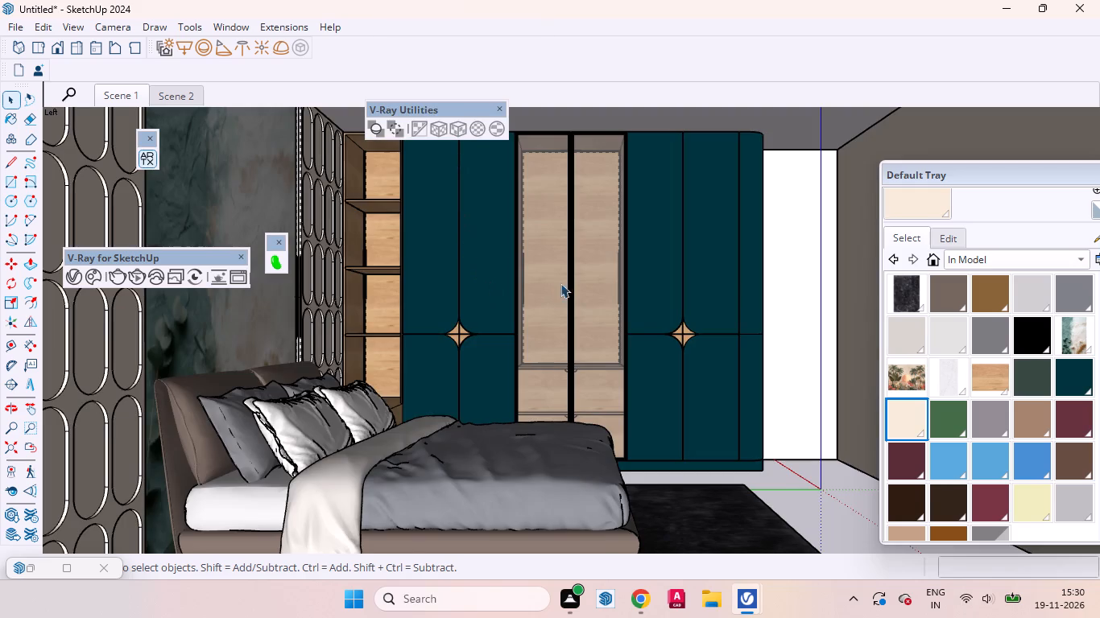
Move the V-Ray Utilities toolbar away from the open shelves and onto the wardrobe's far doors.
left_click_drag(440, 105, 689, 160)
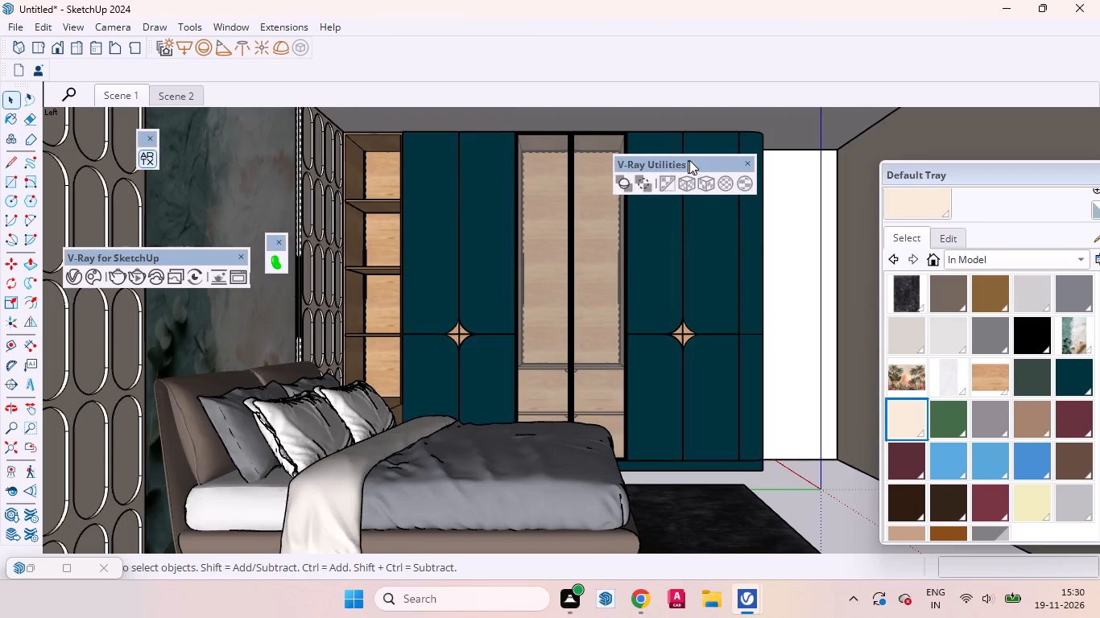
Move the V-Ray Utilities toolbar down and across to the outer edge of the wardrobe's far doors.
left_click_drag(689, 160, 744, 208)
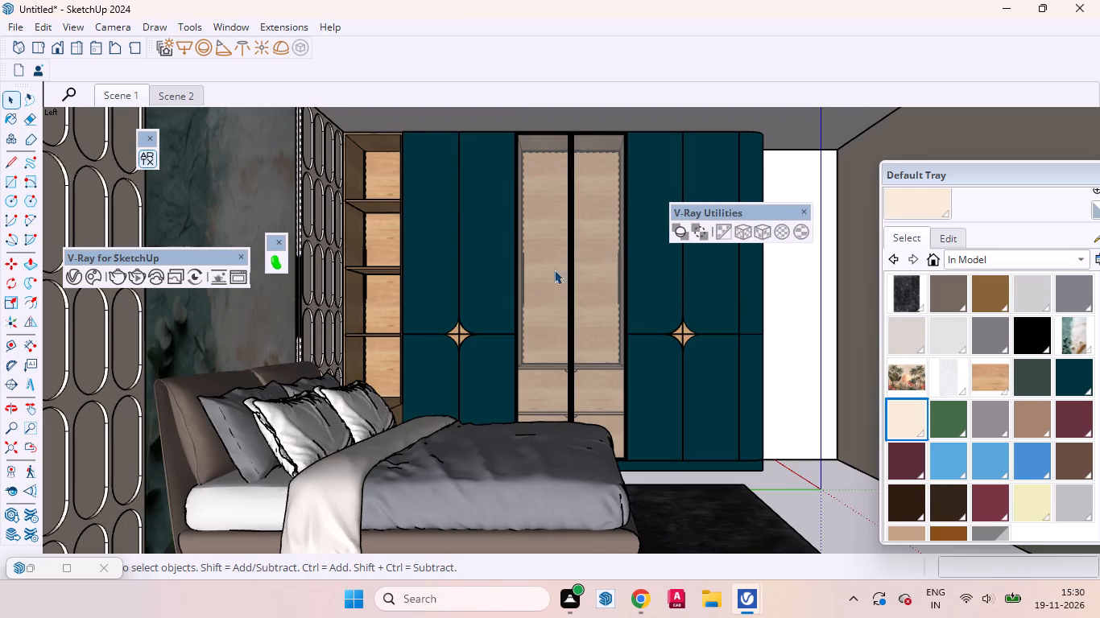
Undo the last hide, and hide only the wall facing the view inside its group, keeping the floor slab visible.
scroll(499, 345, "down", 1)
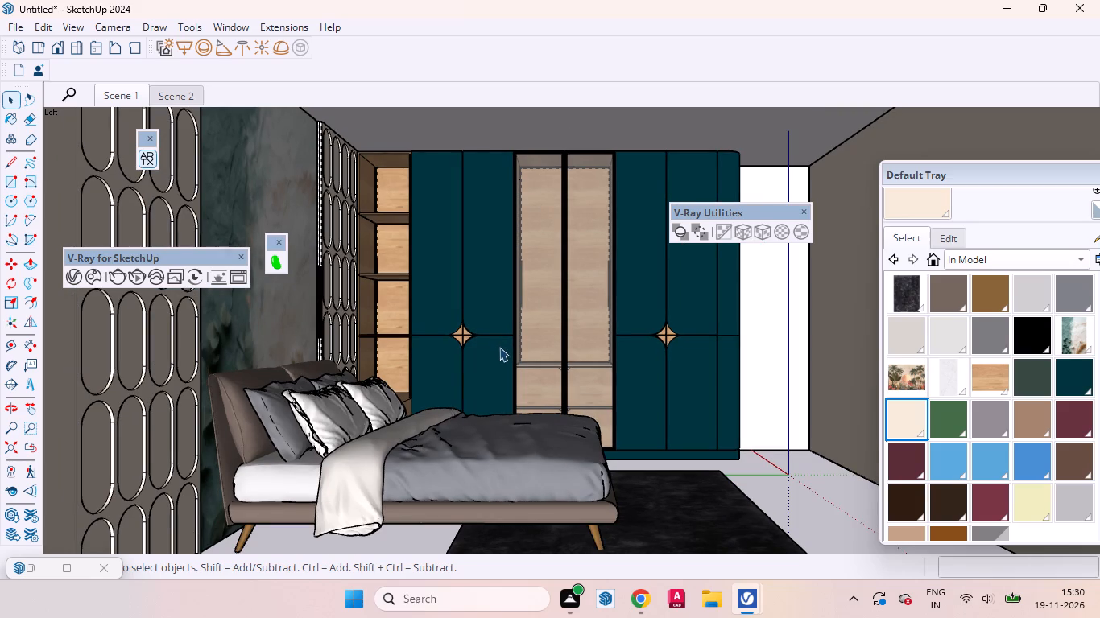
scroll(447, 360, "down", 9)
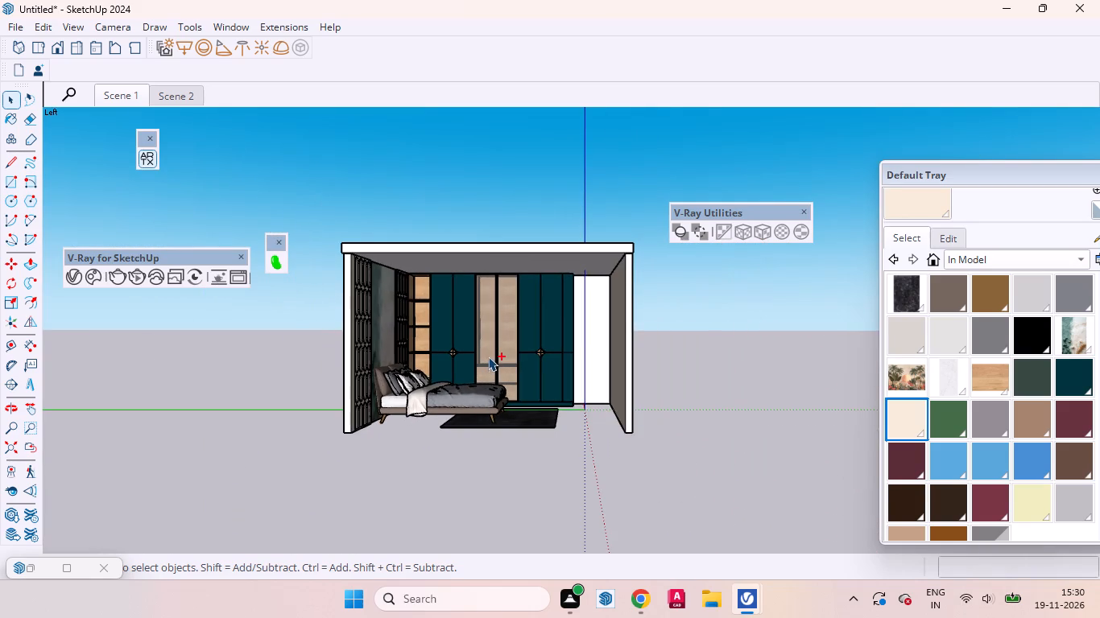
key("ctrl+z")
left_click(500, 357)
double_click(500, 357)
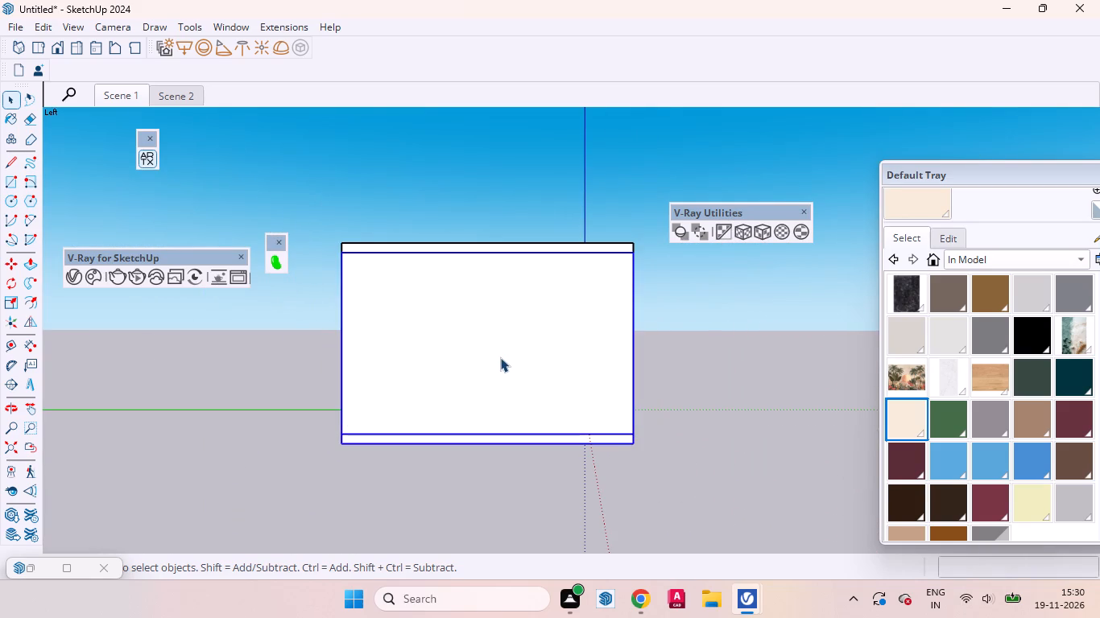
left_click(488, 358)
right_click(488, 358)
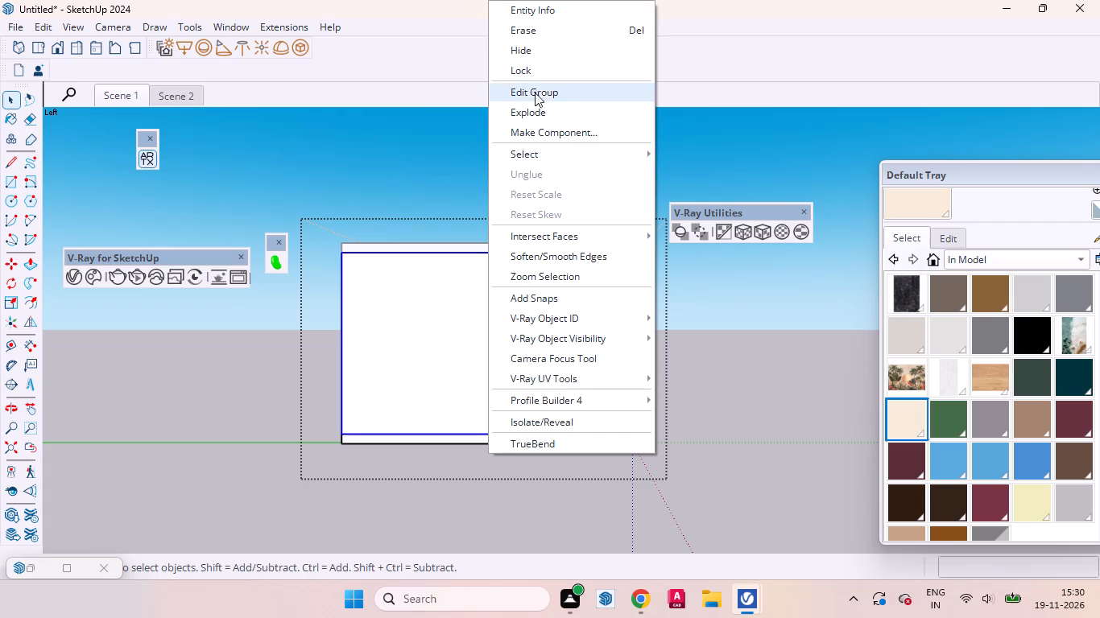
left_click(528, 49)
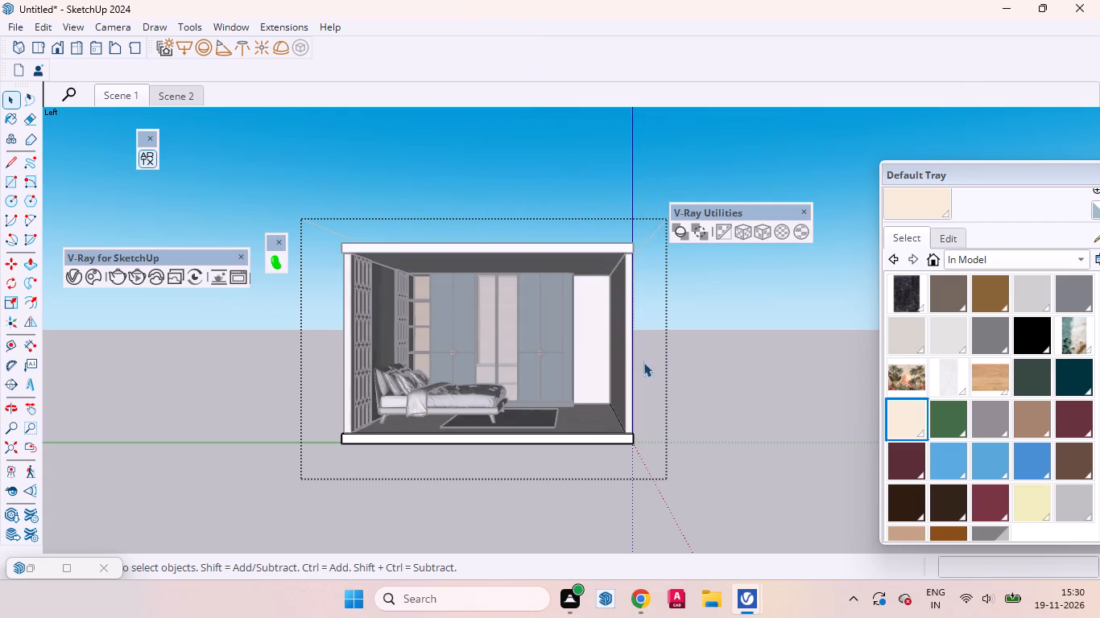
left_click(676, 378)
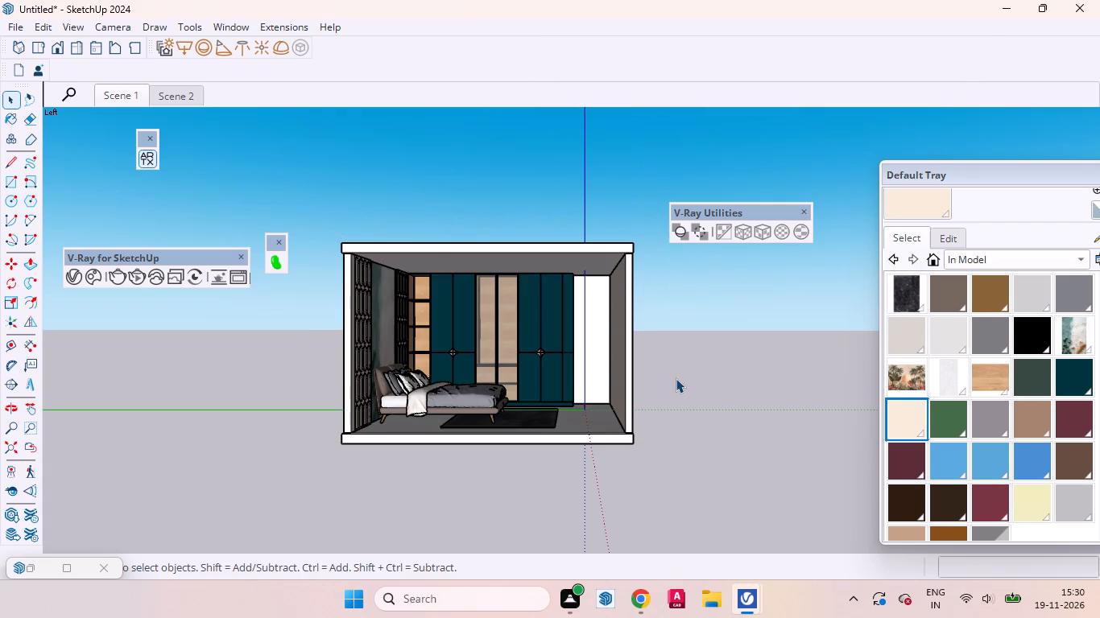
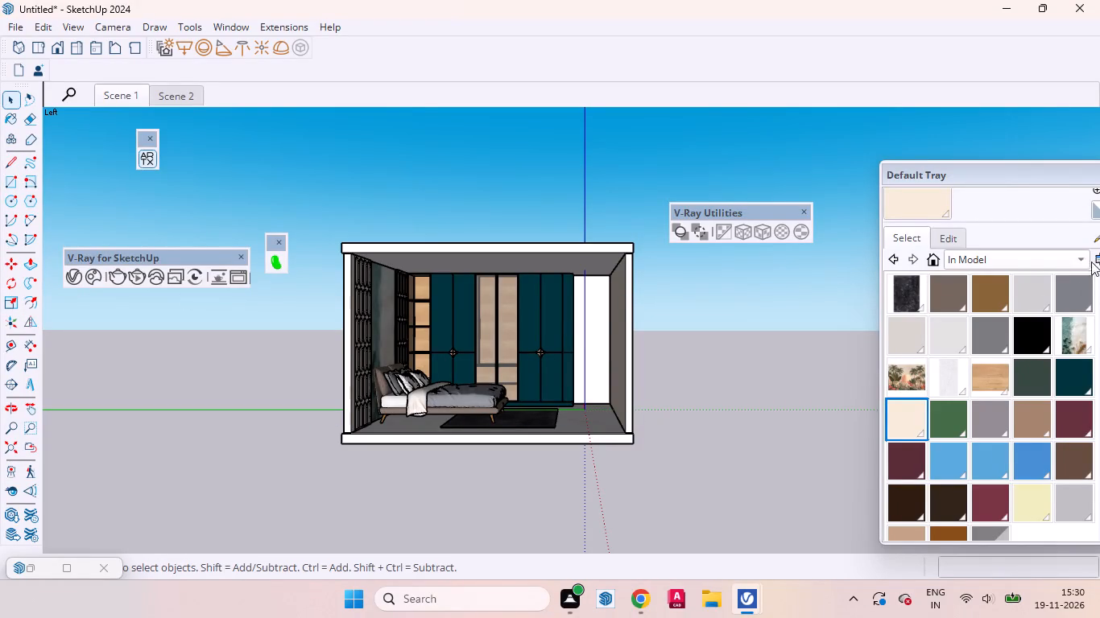
Sample the room's floor material and make Material2 editable as a V-Ray material in the V-Ray Asset Editor.
left_click(1096, 237)
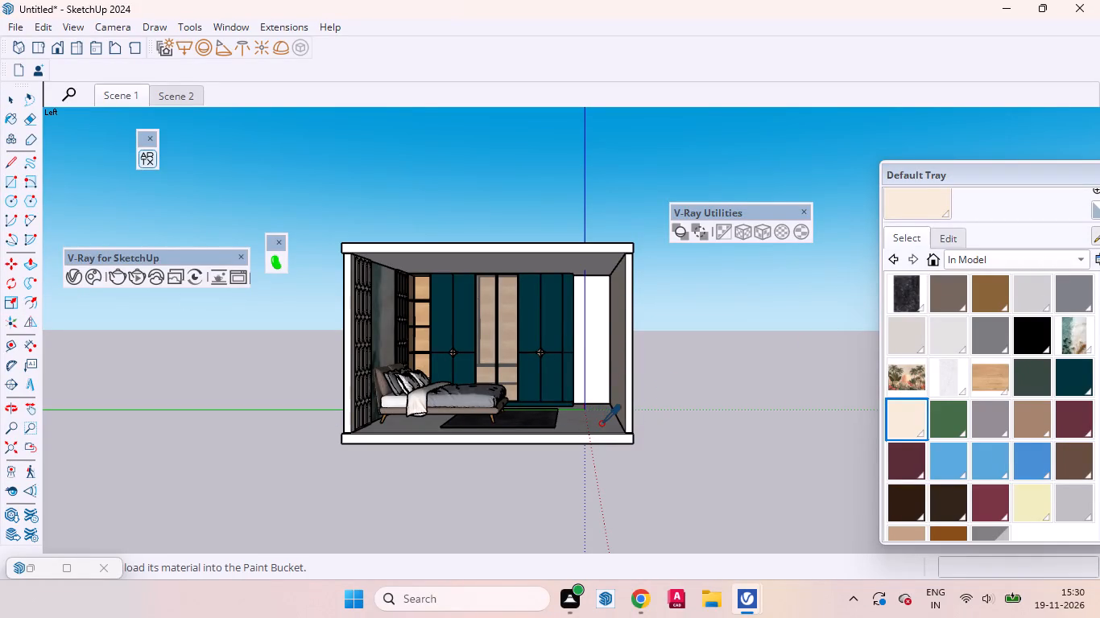
left_click(601, 423)
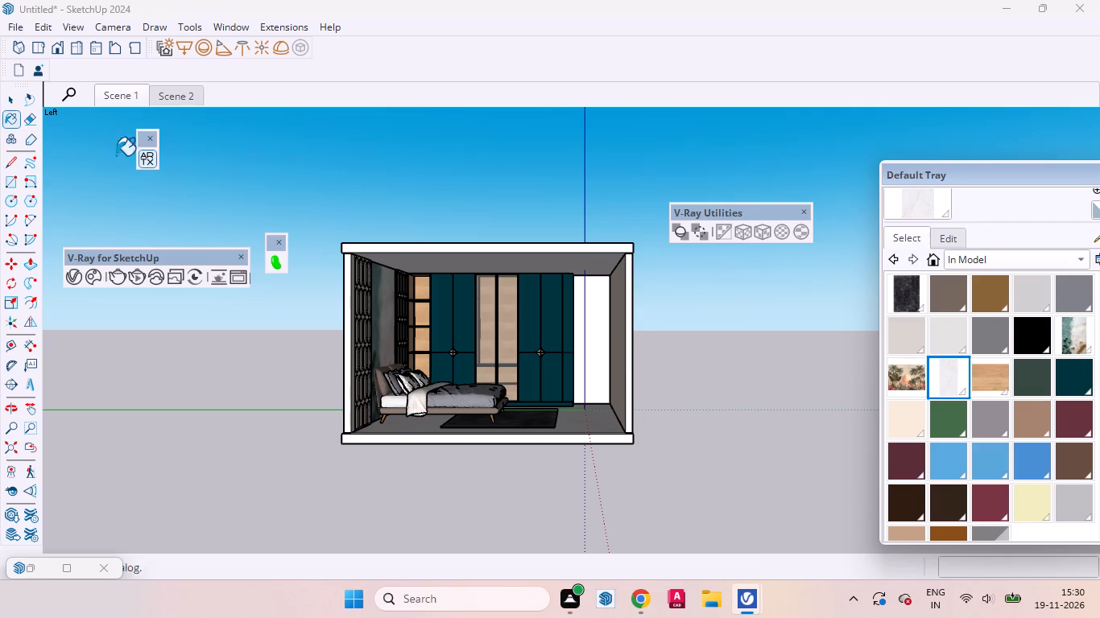
left_click(6, 100)
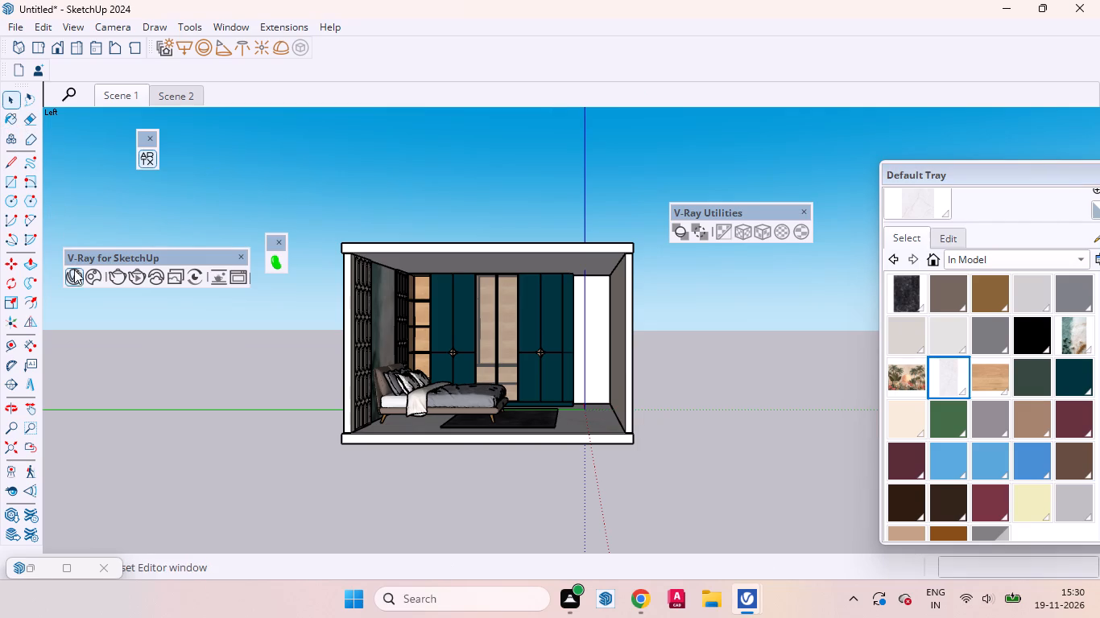
left_click(74, 276)
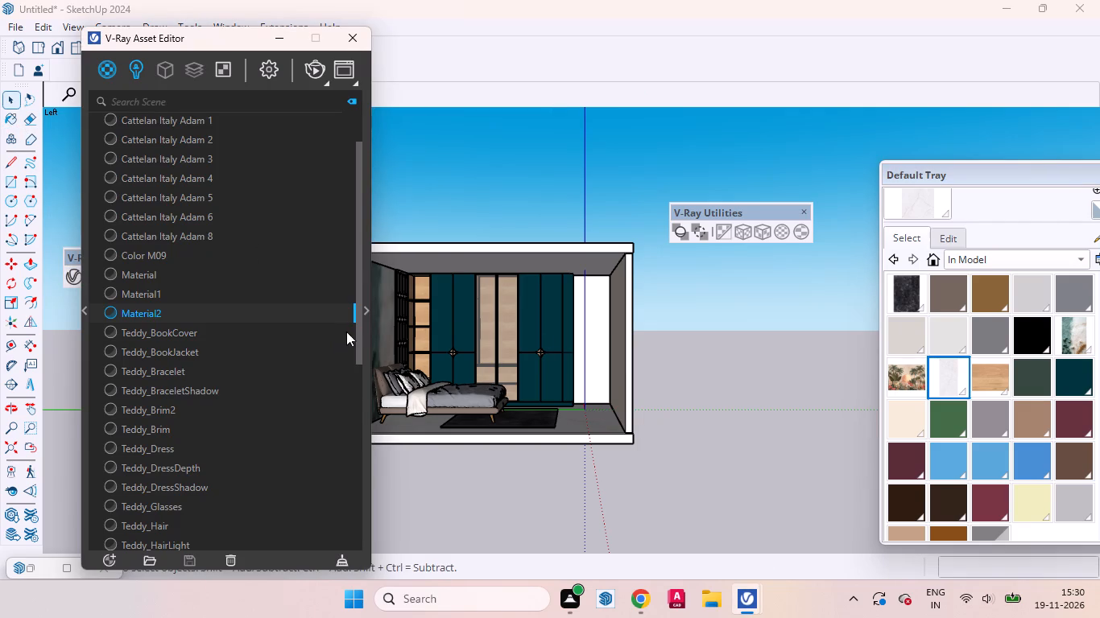
left_click(368, 308)
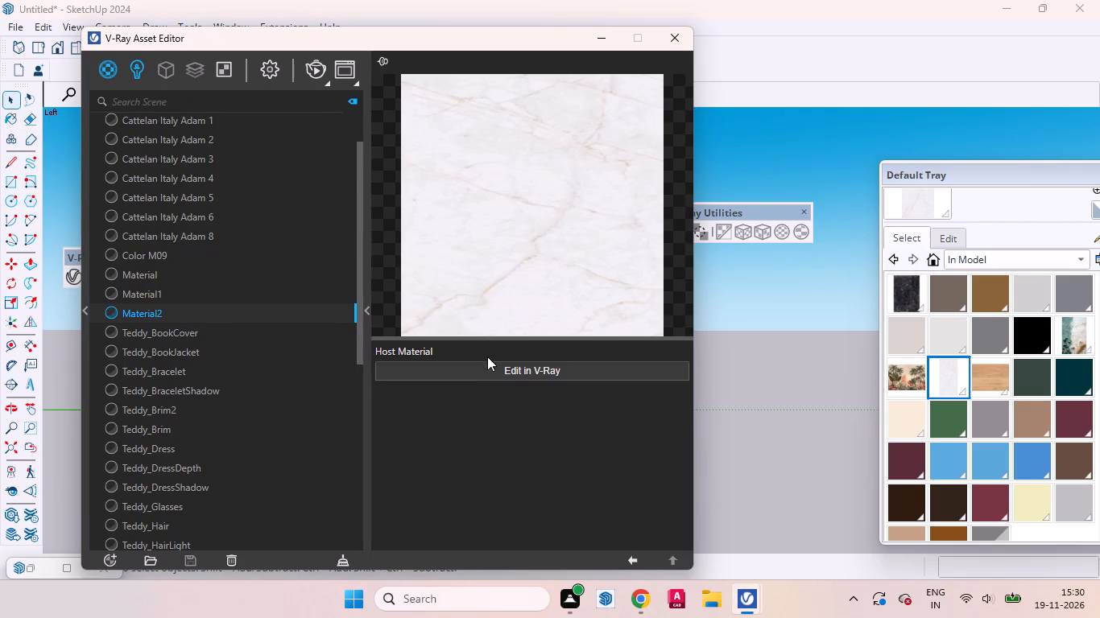
left_click(492, 367)
left_click(490, 459)
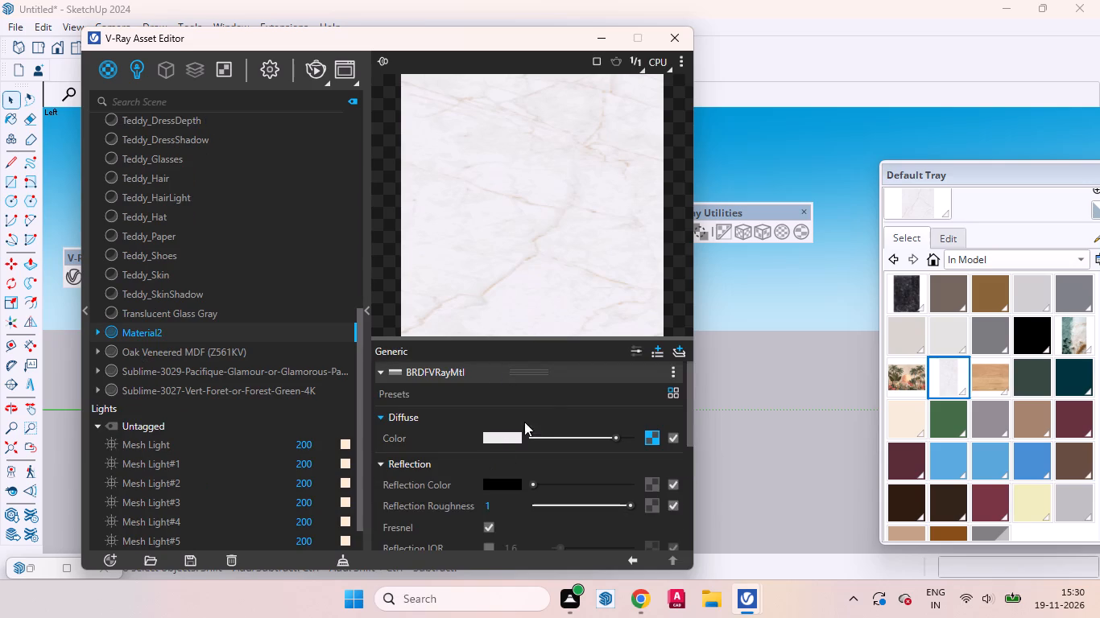
Set Material2's surface control to Use Glossiness and raise its reflection color to a light grey.
scroll(509, 366, "down", 2)
left_click(661, 426)
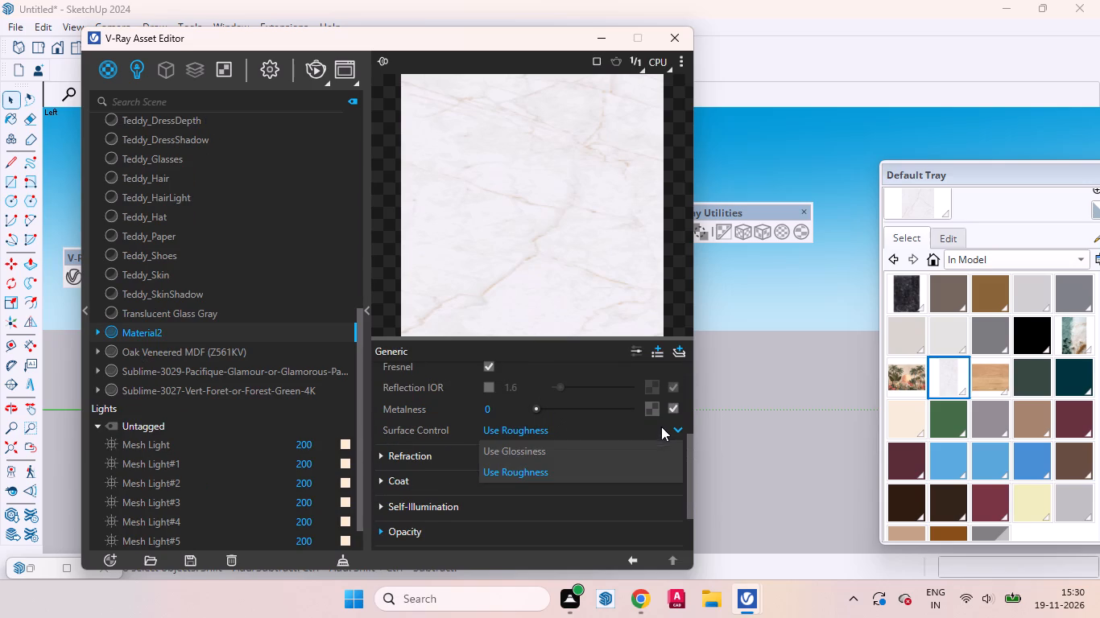
left_click(514, 453)
scroll(500, 426, "up", 2)
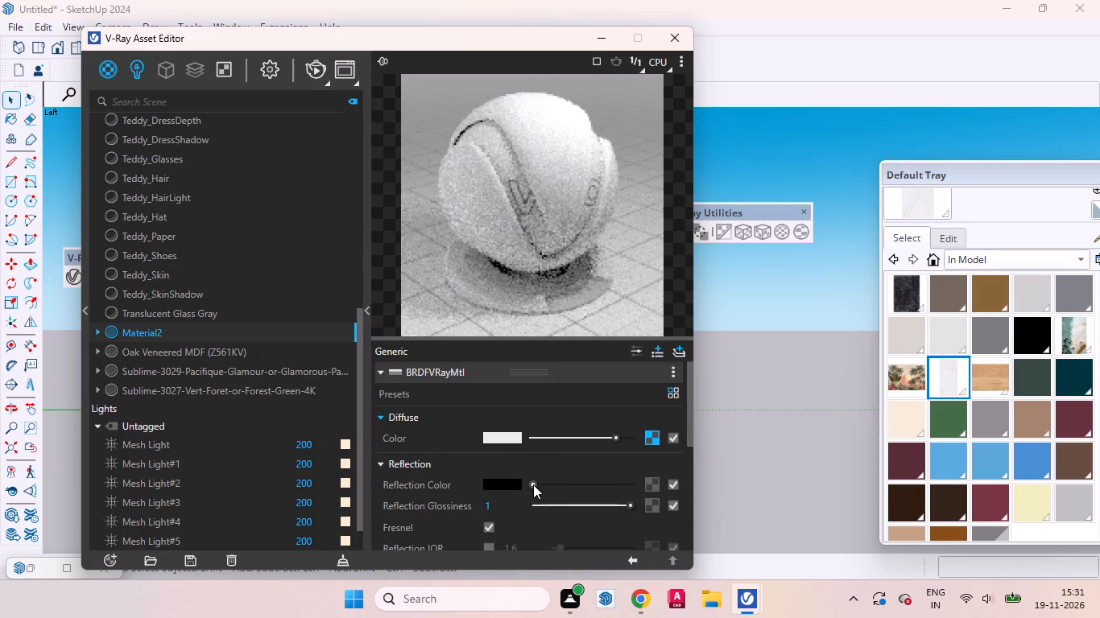
left_click_drag(533, 484, 588, 487)
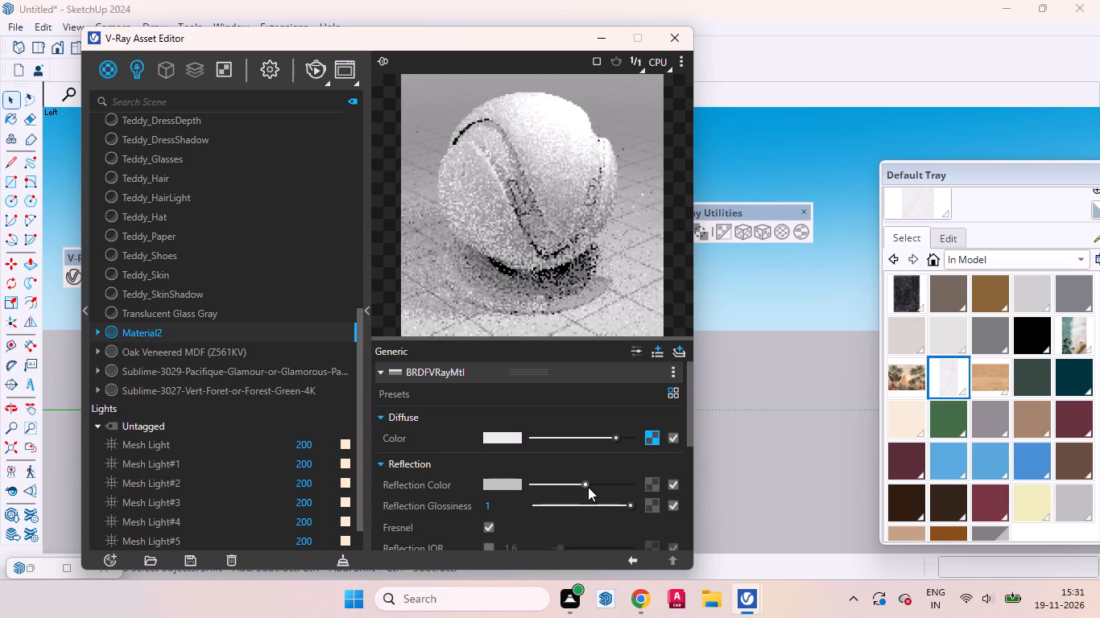
left_click_drag(588, 487, 590, 485)
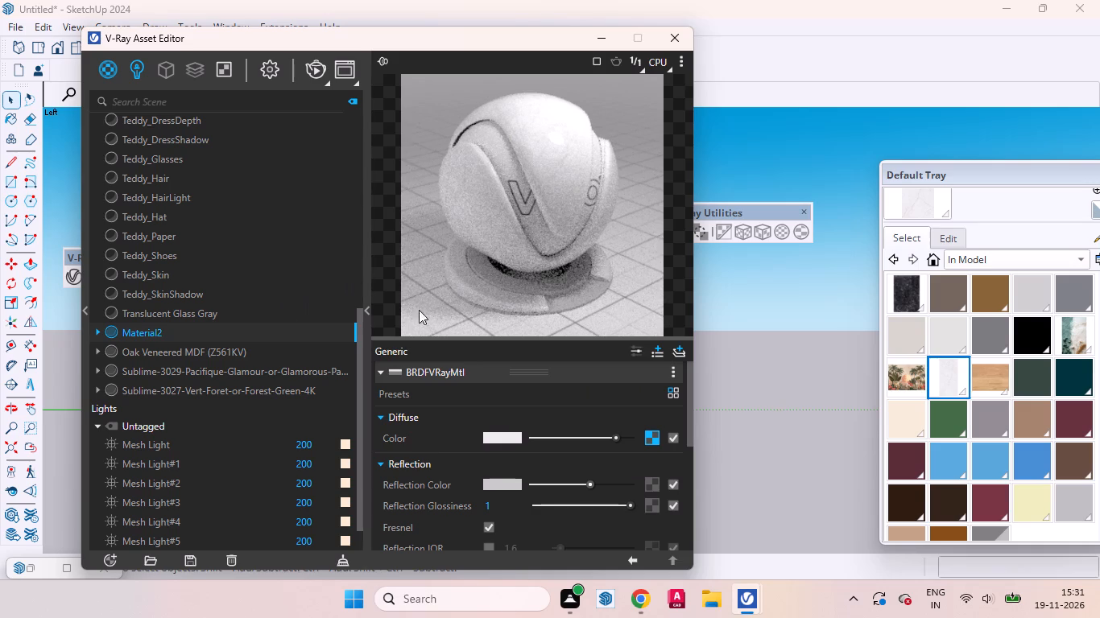
left_click(601, 484)
left_click(366, 323)
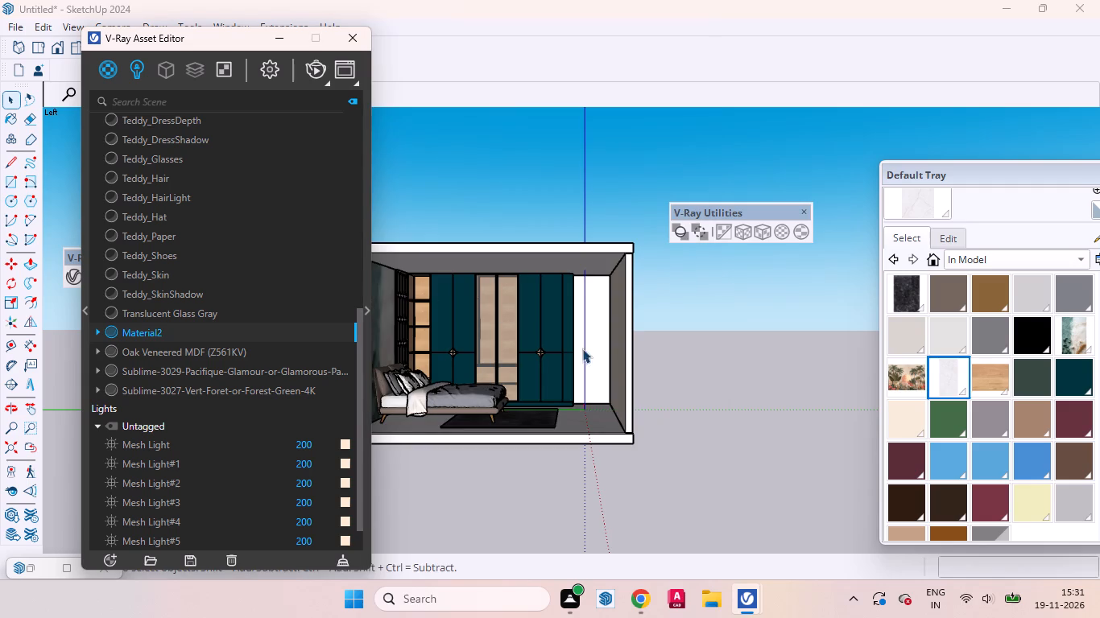
Move the V-Ray Asset Editor clear of the scene tabs, recall Scene 1, and hide the wall group blocking its view.
scroll(744, 393, "down", 2)
scroll(552, 417, "up", 3)
scroll(478, 420, "up", 2)
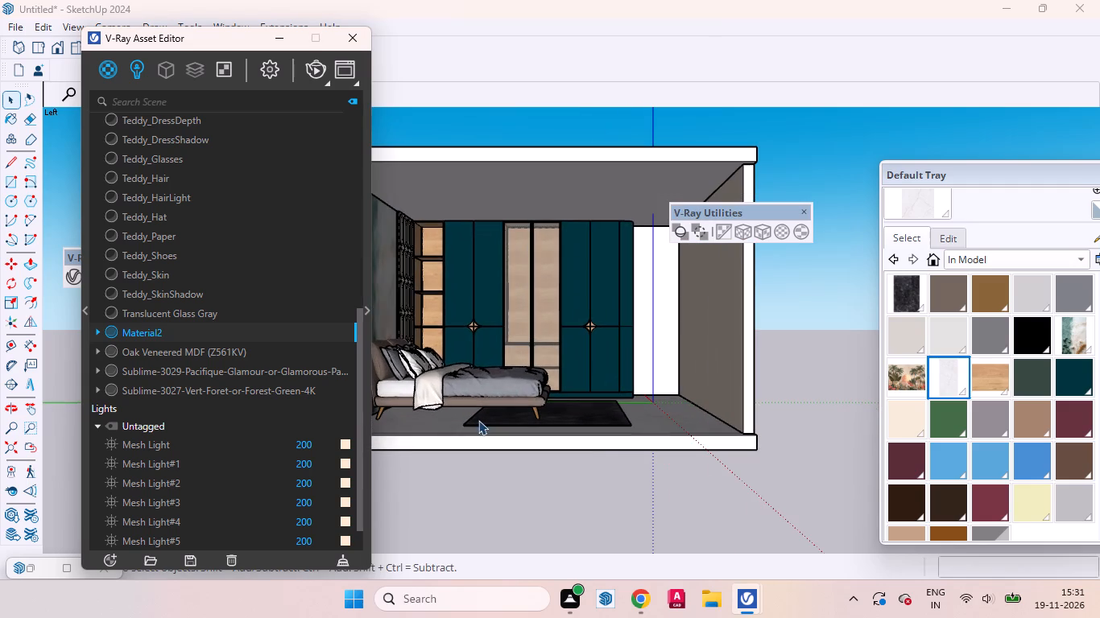
scroll(647, 482, "down", 2)
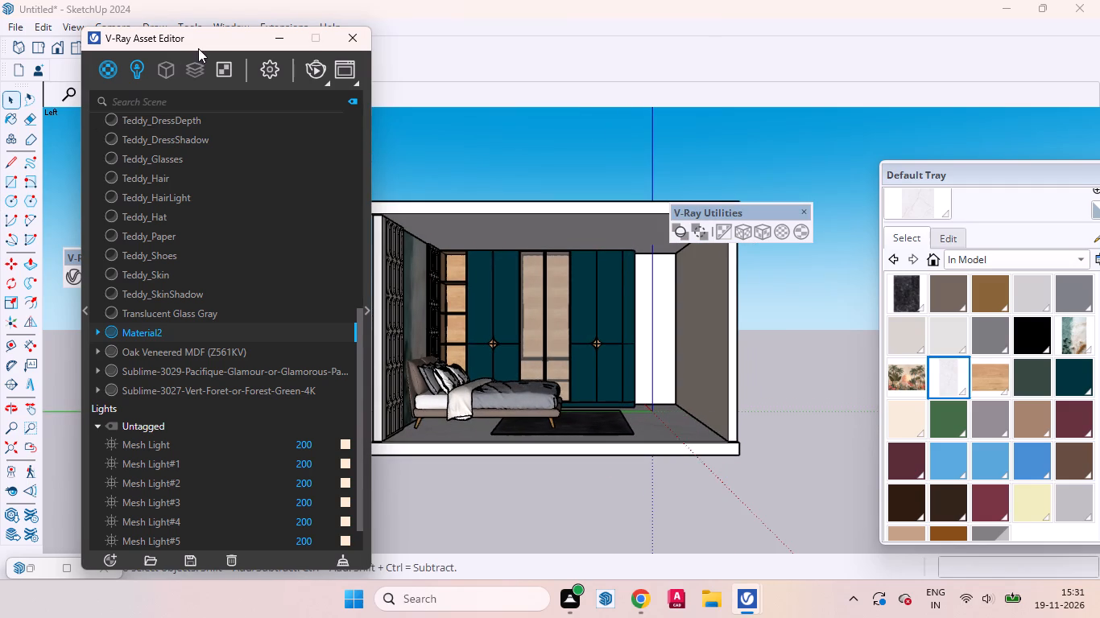
left_click_drag(211, 43, 203, 242)
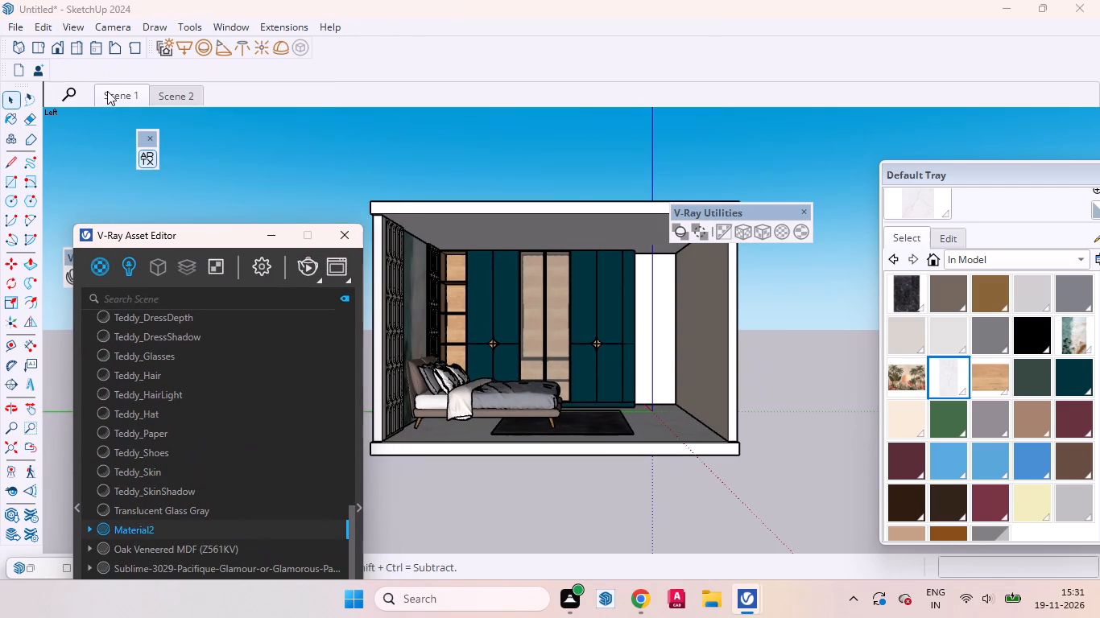
left_click(113, 92)
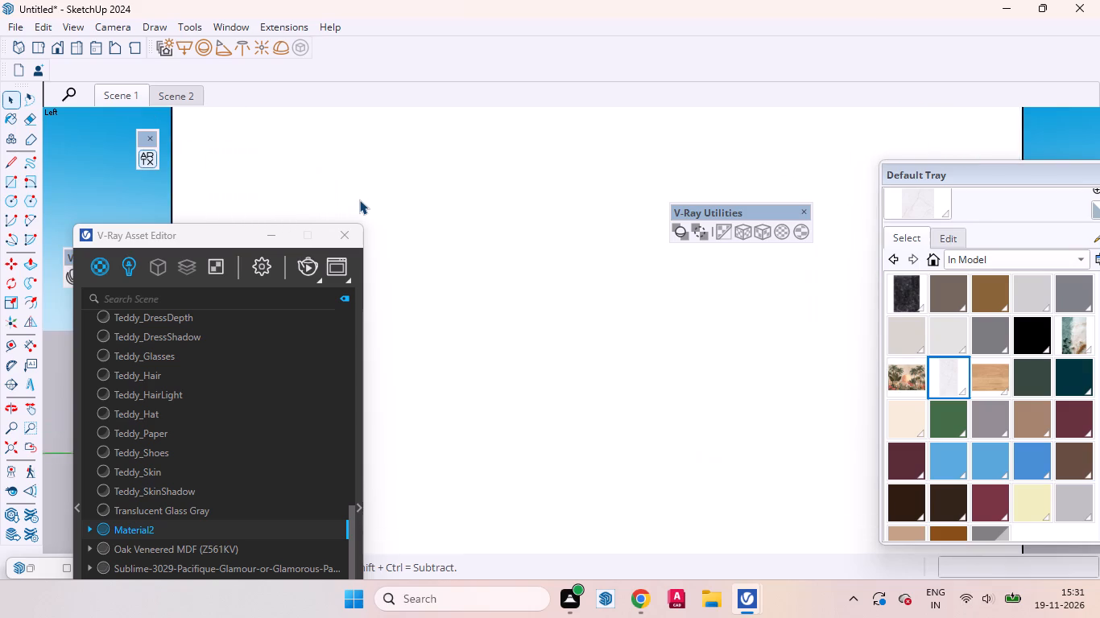
left_click(464, 220)
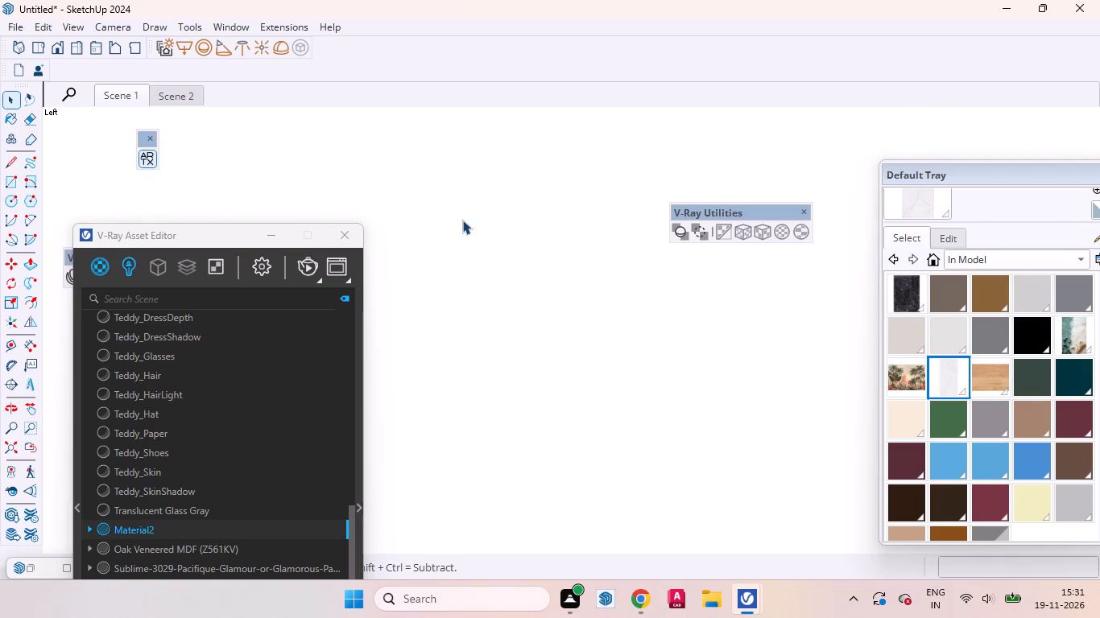
right_click(462, 220)
left_click(482, 49)
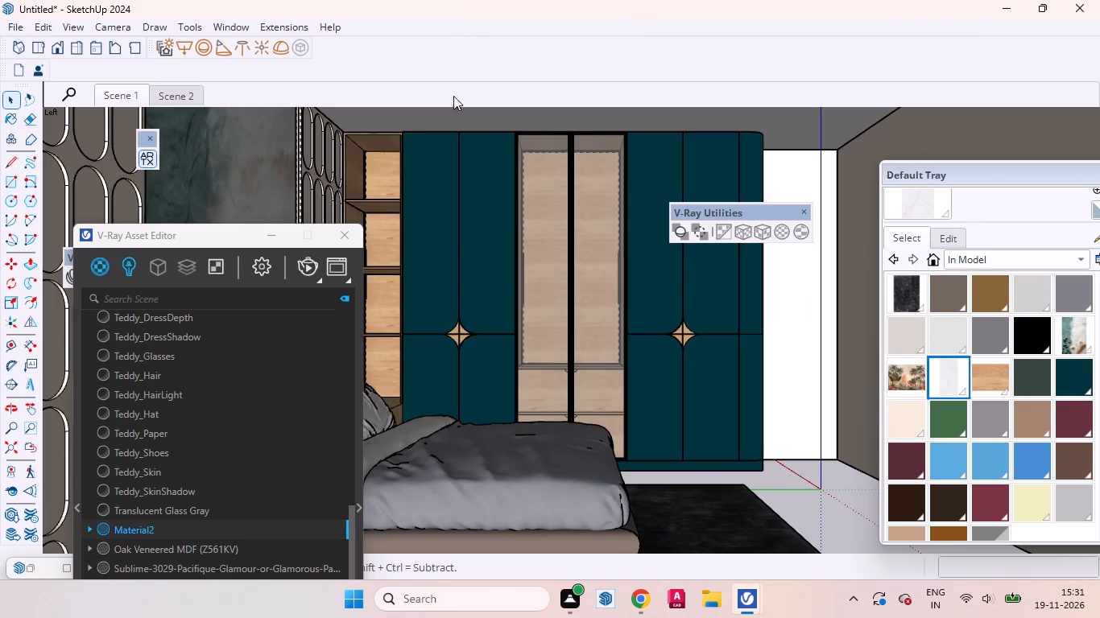
Update Scene 1 with the current unobstructed view of the bed and wardrobe.
right_click(117, 97)
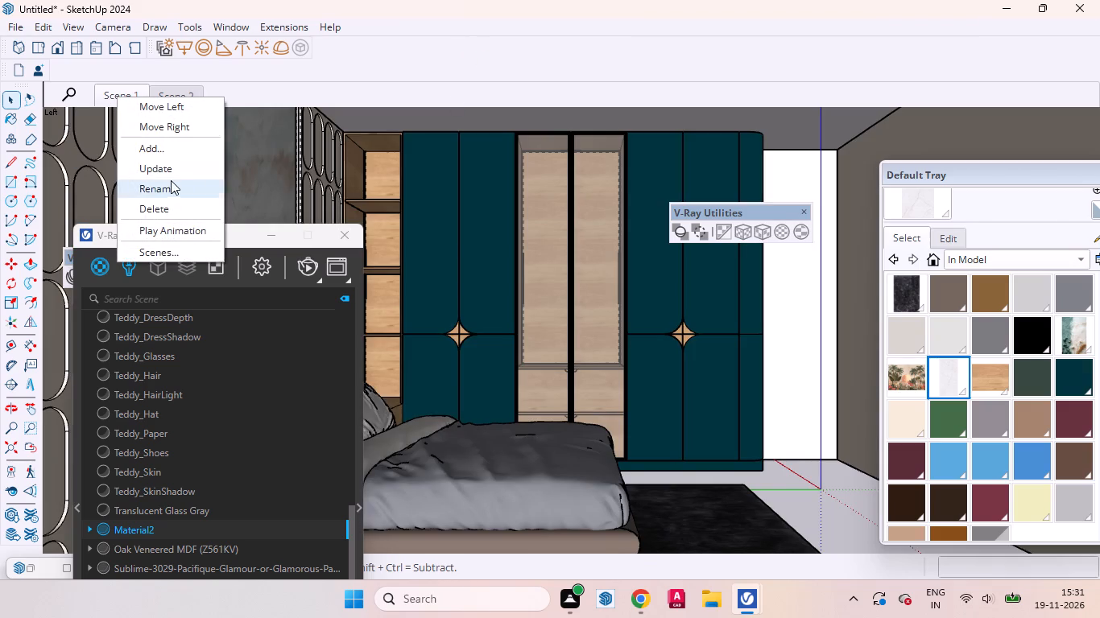
left_click(163, 167)
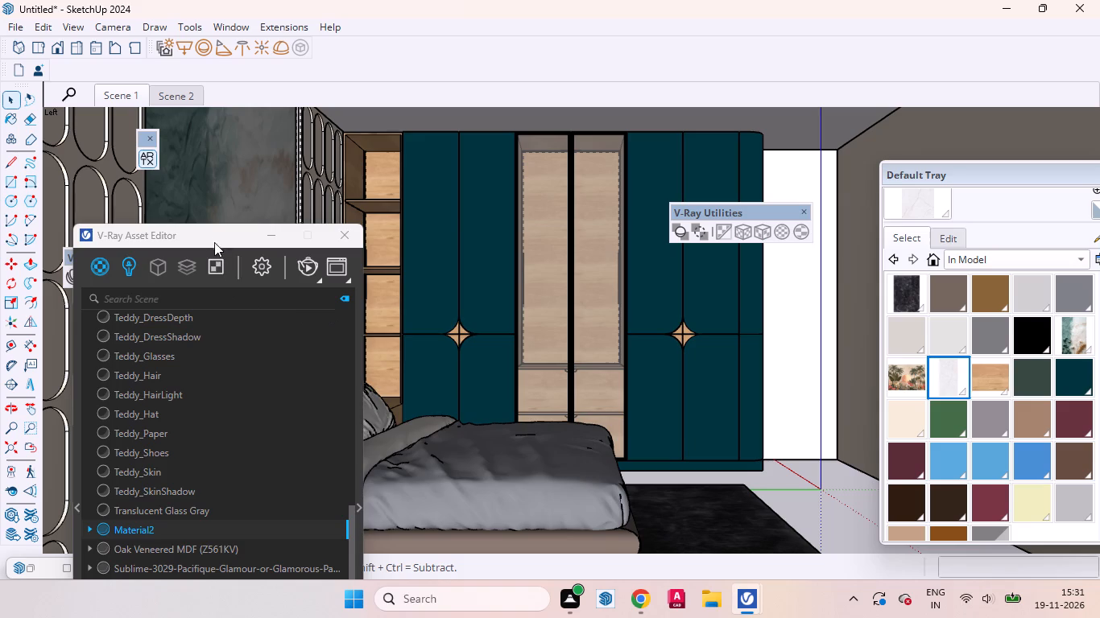
Move the V-Ray Asset Editor window away from the bed and clear of the V-Ray for SketchUp toolbar.
left_click_drag(212, 239, 372, 334)
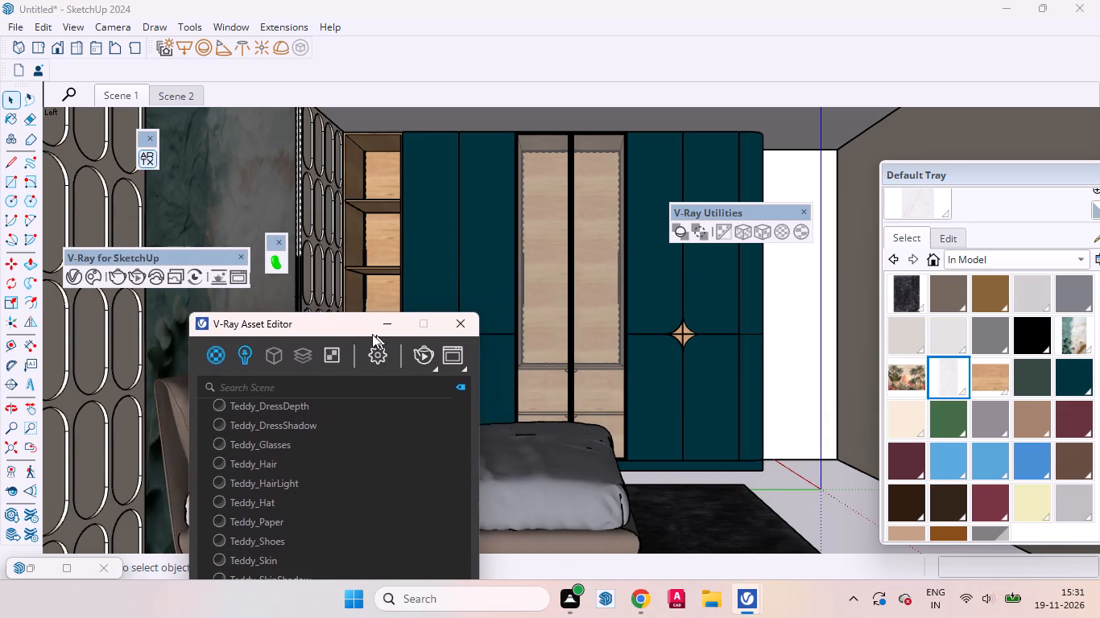
left_click_drag(372, 334, 151, 308)
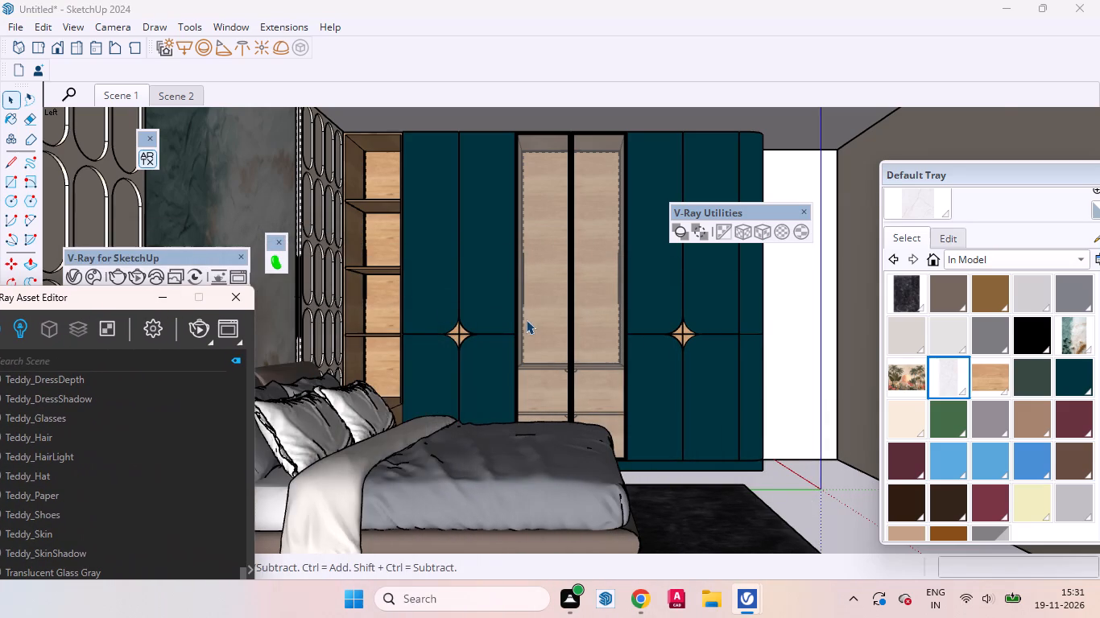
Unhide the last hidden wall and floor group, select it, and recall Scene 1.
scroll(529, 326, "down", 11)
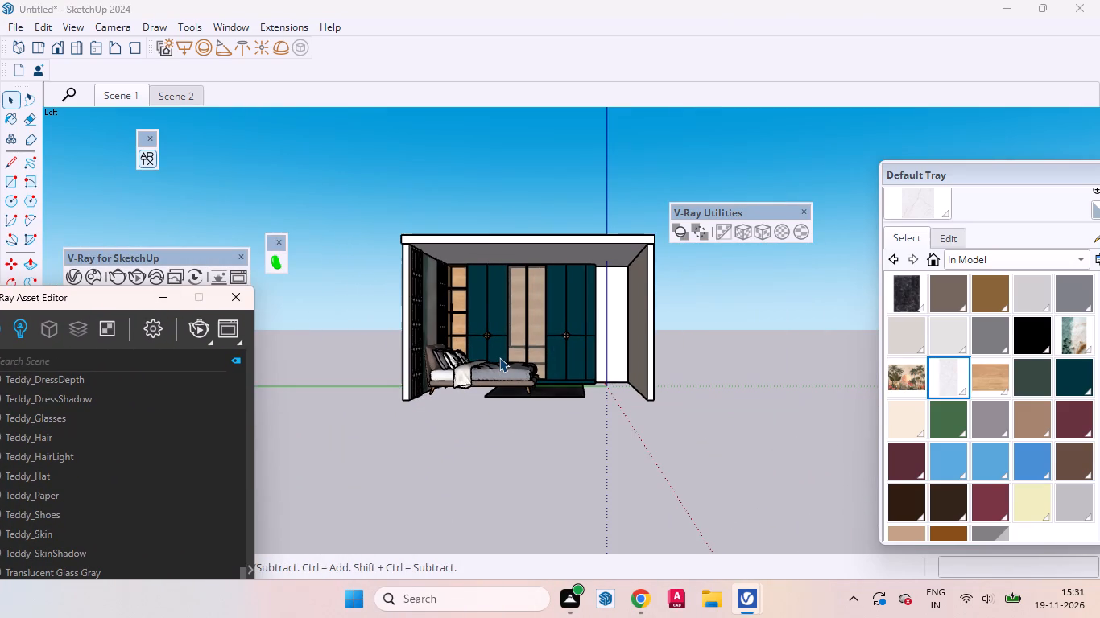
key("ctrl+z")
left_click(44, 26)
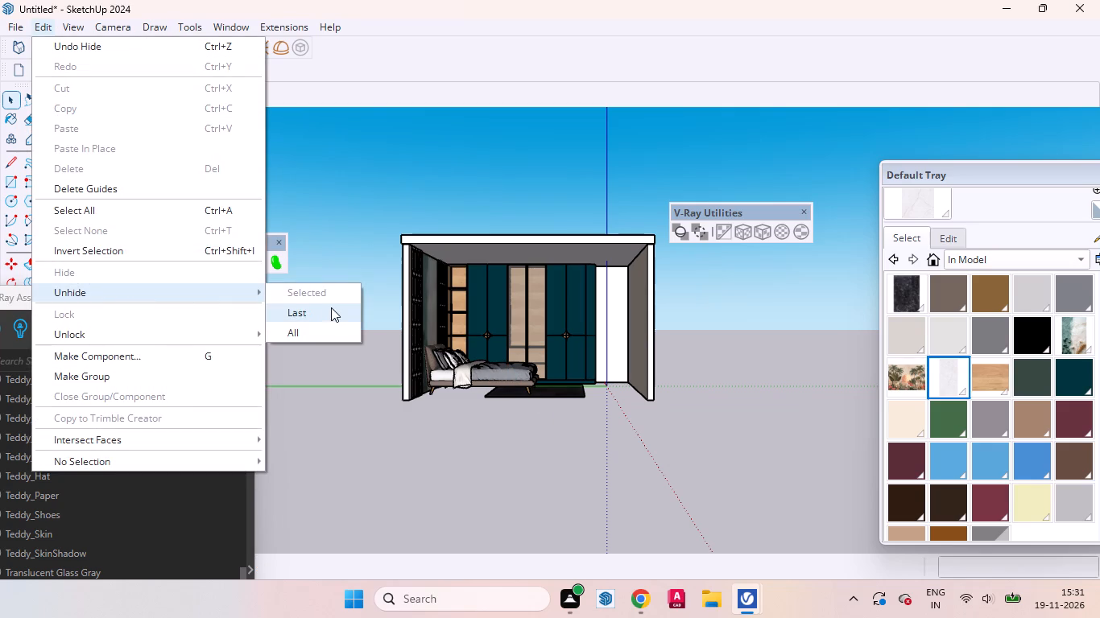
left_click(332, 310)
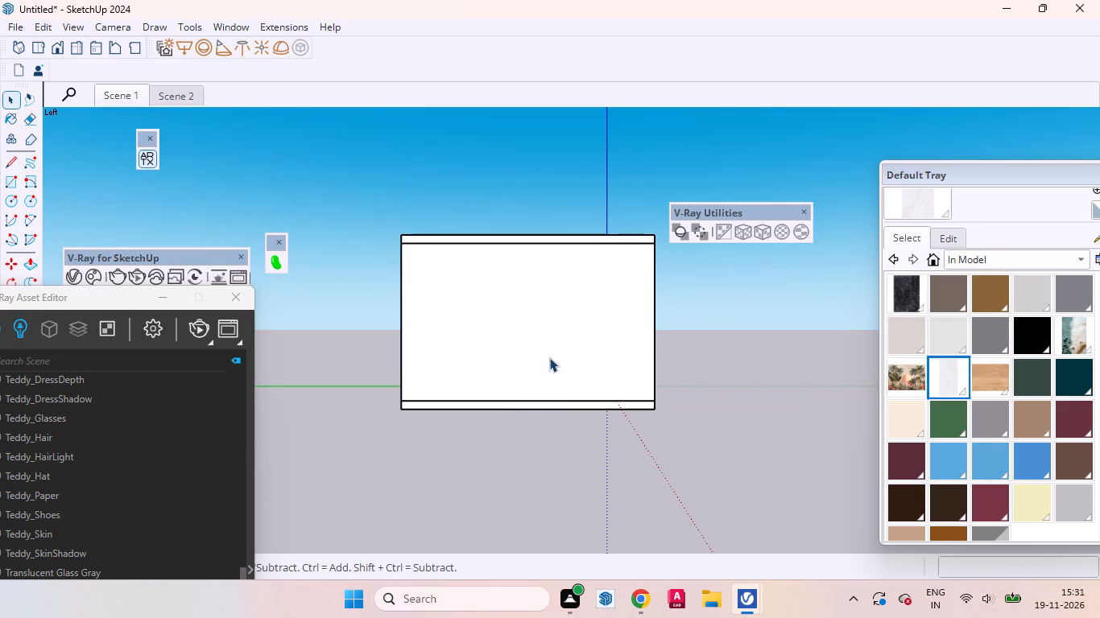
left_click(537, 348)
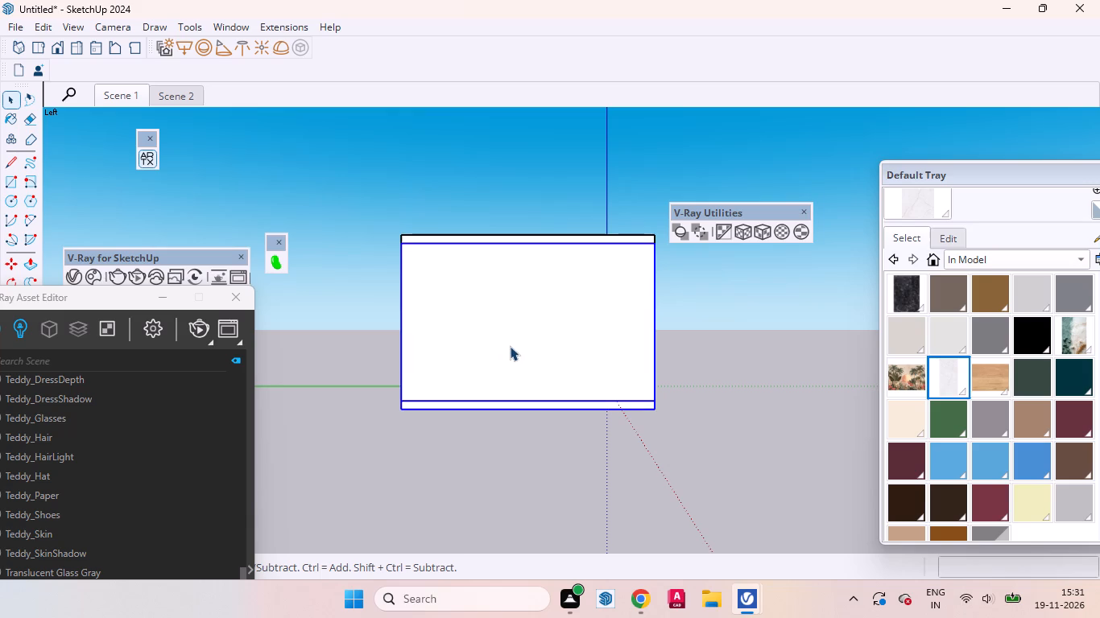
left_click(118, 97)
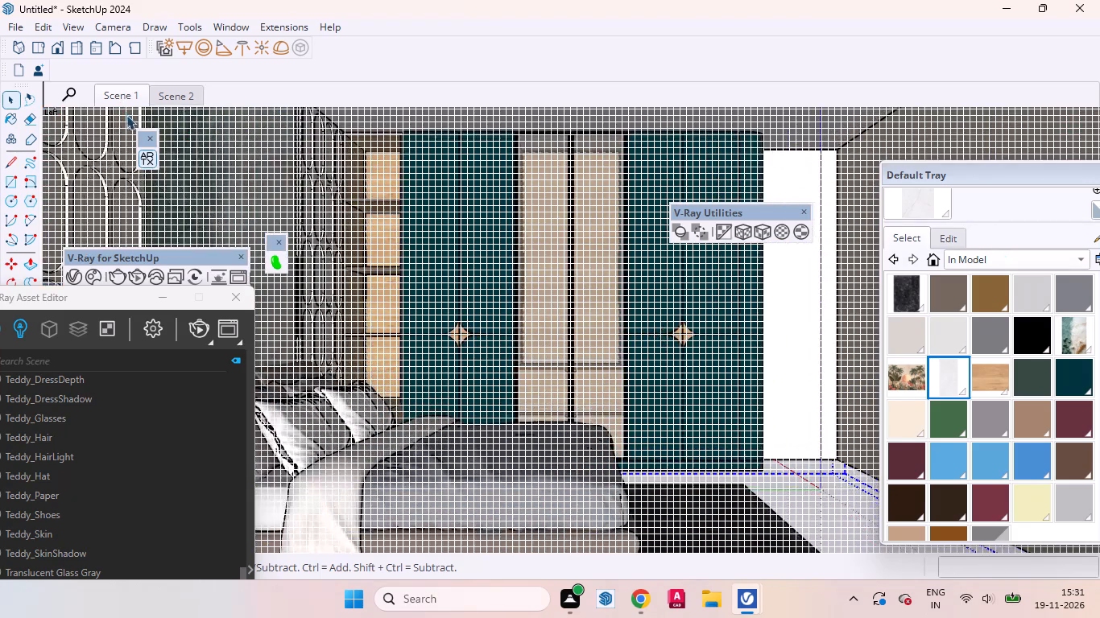
Clear the selection and undo the last unhide along with the preceding hide and V-Ray material updates.
scroll(497, 356, "down", 6)
scroll(491, 365, "up", 1)
scroll(491, 367, "down", 9)
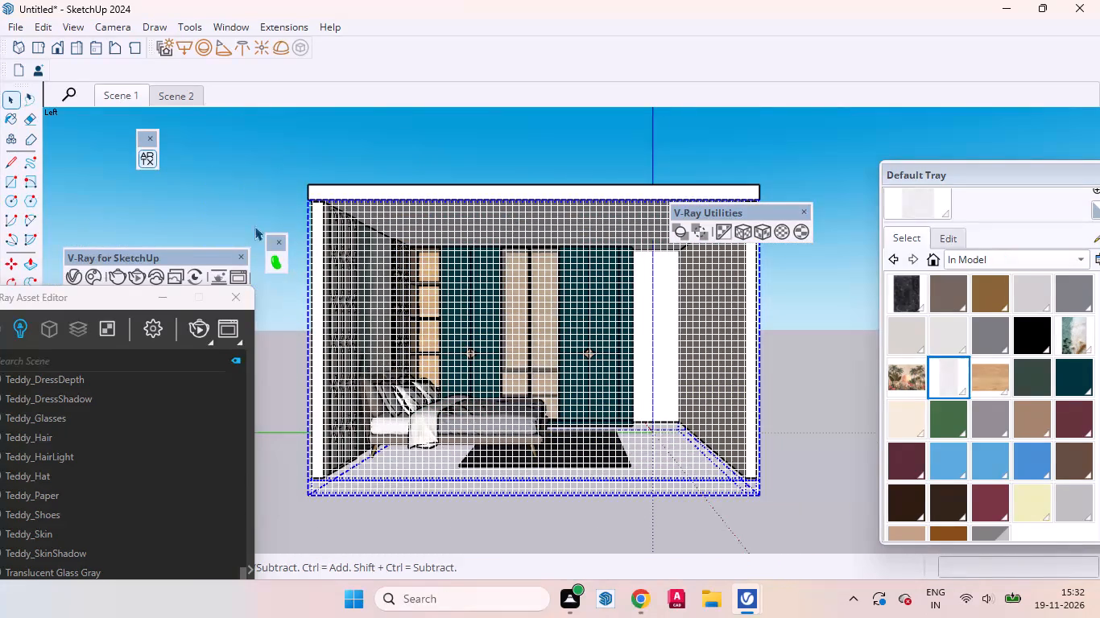
scroll(321, 325, "down", 7)
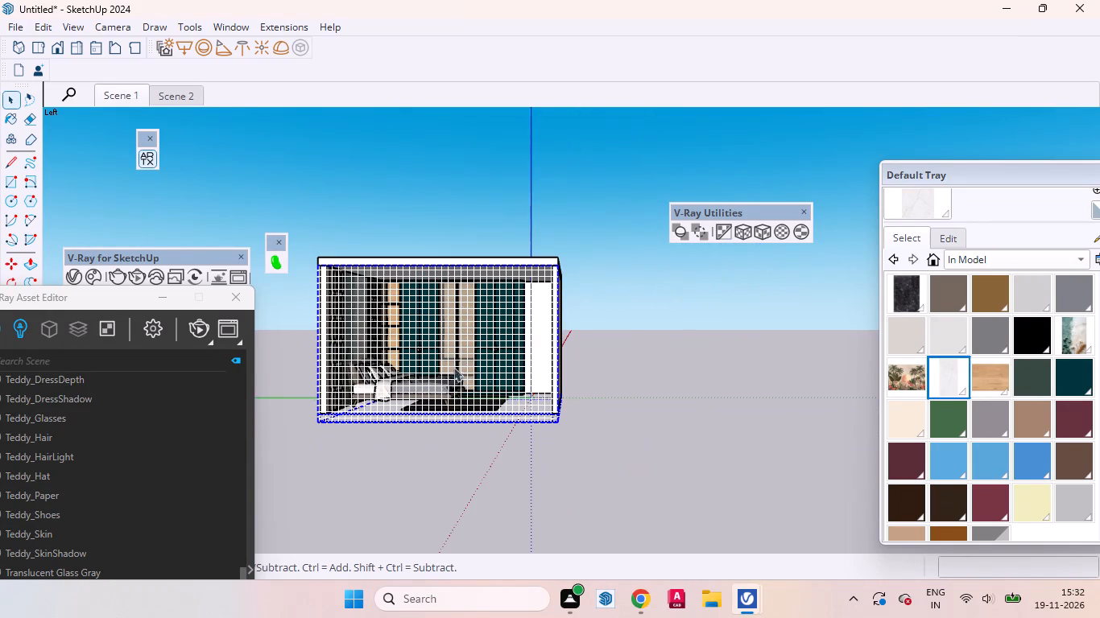
left_click(626, 402)
key("ctrl+z")
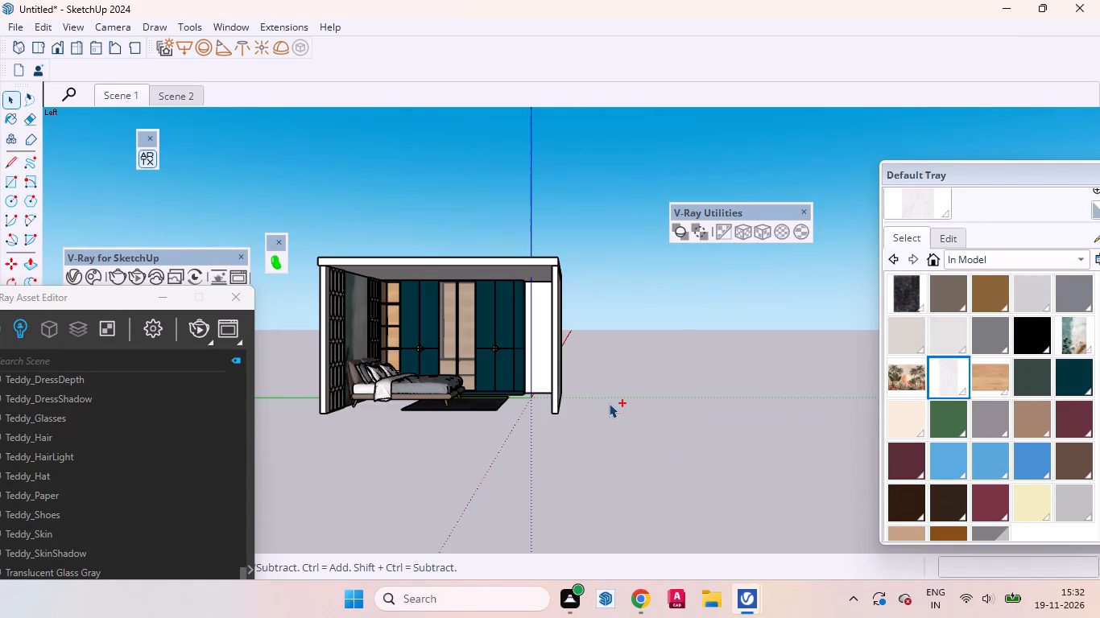
key("ctrl+z")
key("ctrl+z")
key("ctrl+z")
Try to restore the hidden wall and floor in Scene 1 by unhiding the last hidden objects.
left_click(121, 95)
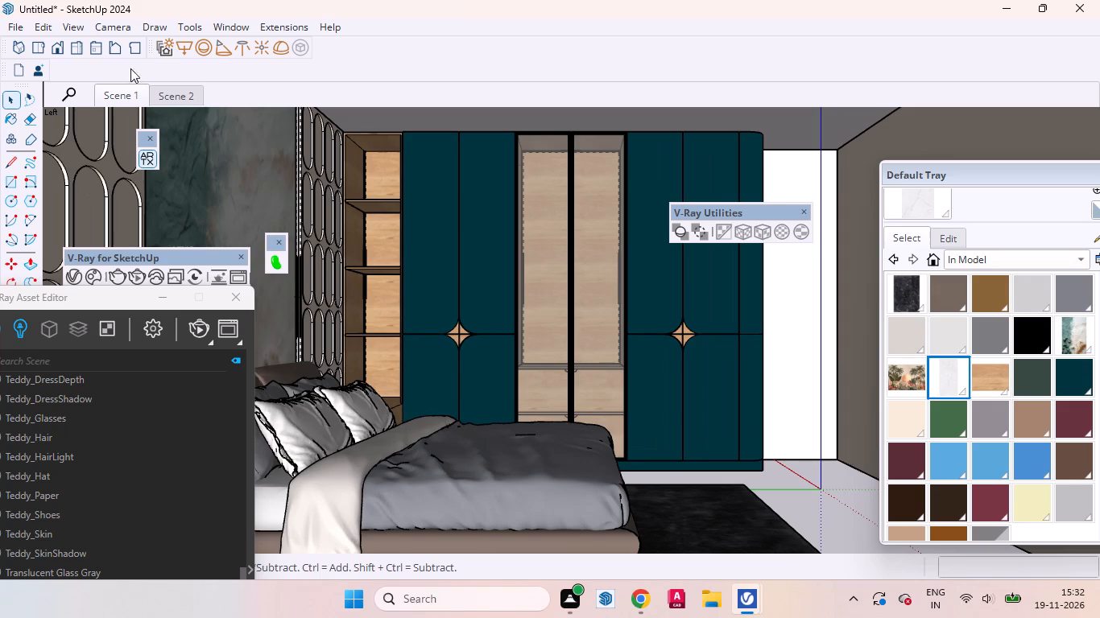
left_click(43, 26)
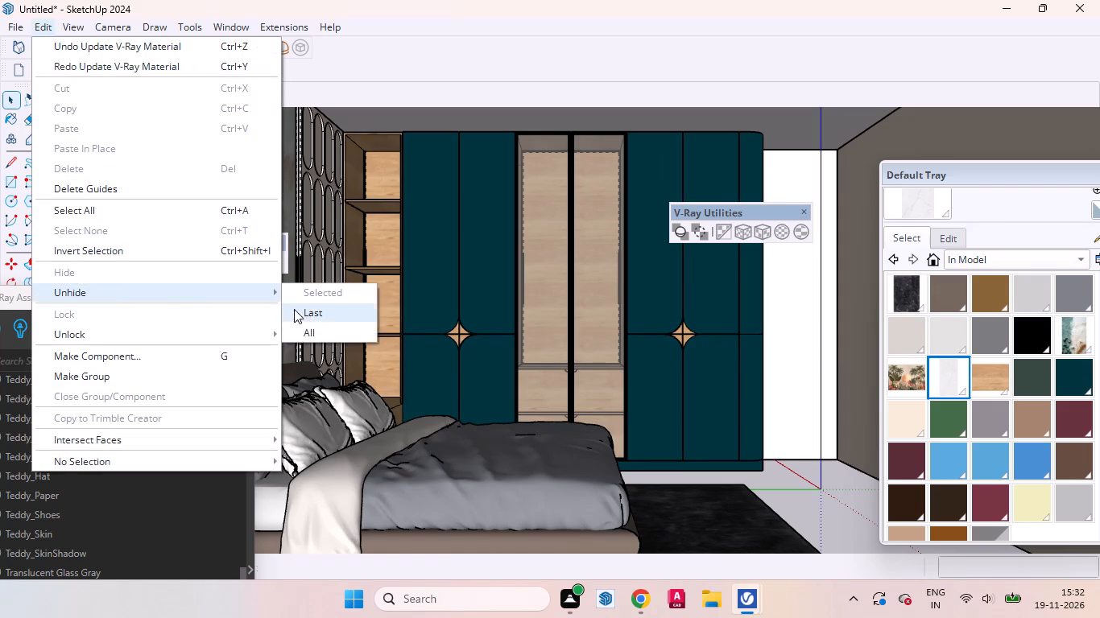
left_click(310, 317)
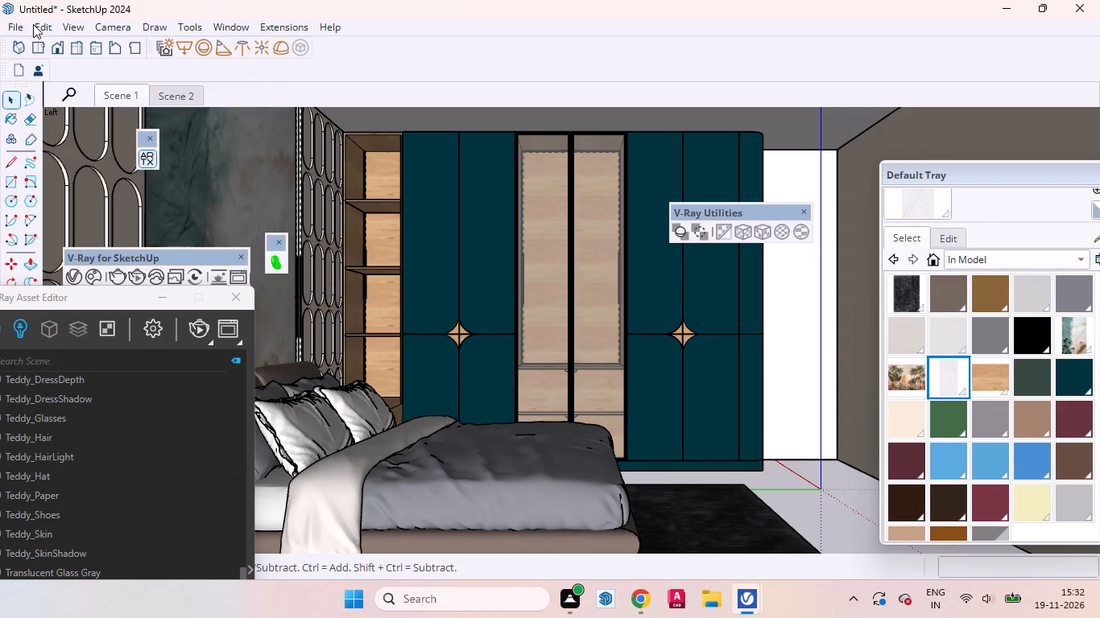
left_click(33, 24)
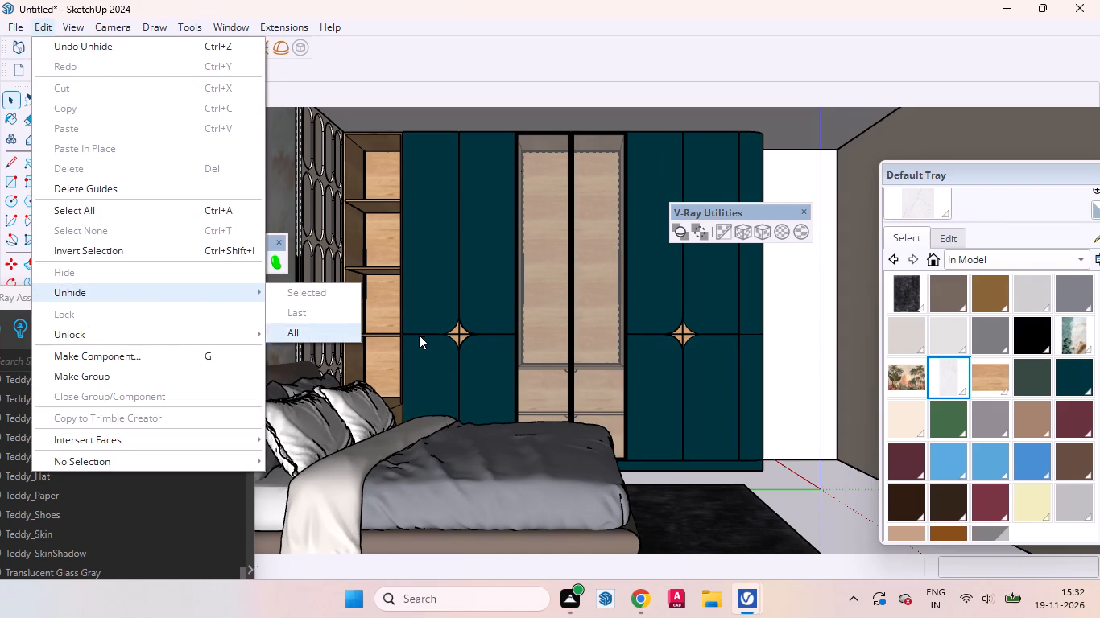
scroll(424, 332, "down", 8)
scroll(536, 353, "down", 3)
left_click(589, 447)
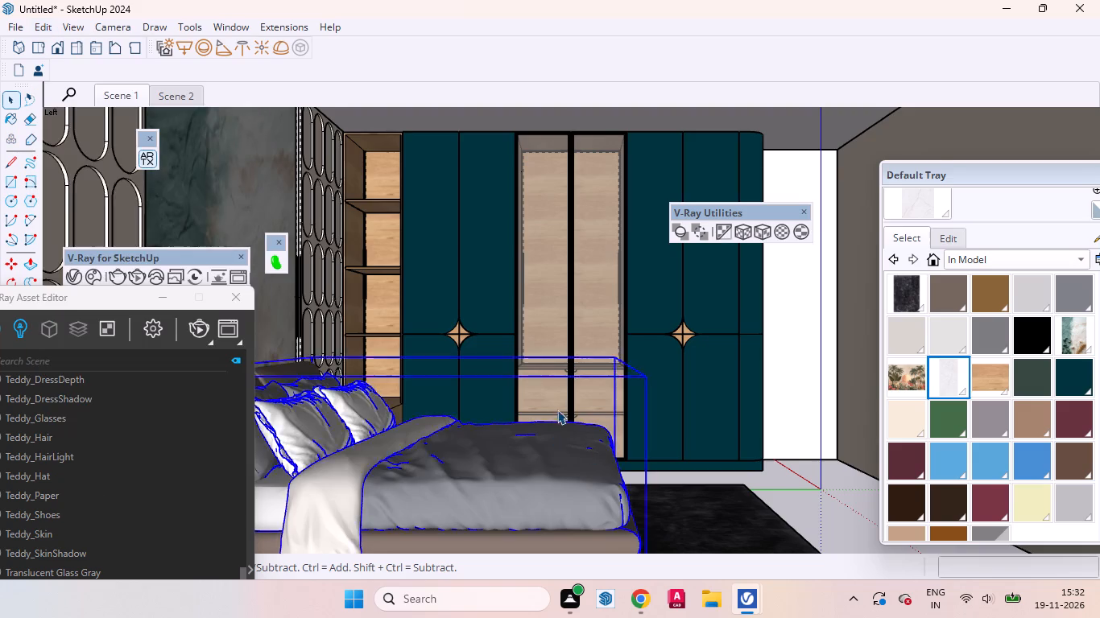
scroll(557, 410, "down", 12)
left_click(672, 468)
Undo the recent changes back to before the front wall and floor were hidden, and leave group editing.
key("ctrl+z")
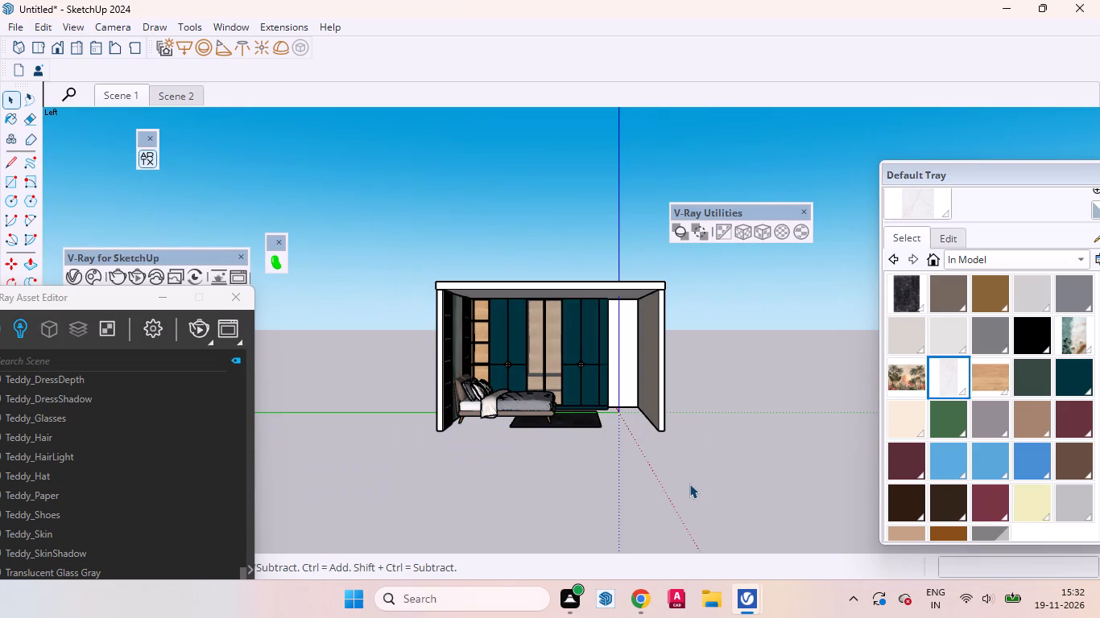
key("ctrl+z")
key("ctrl+z")
key("ctrl+z")
key("ctrl+z")
key("ctrl+z")
key("z")
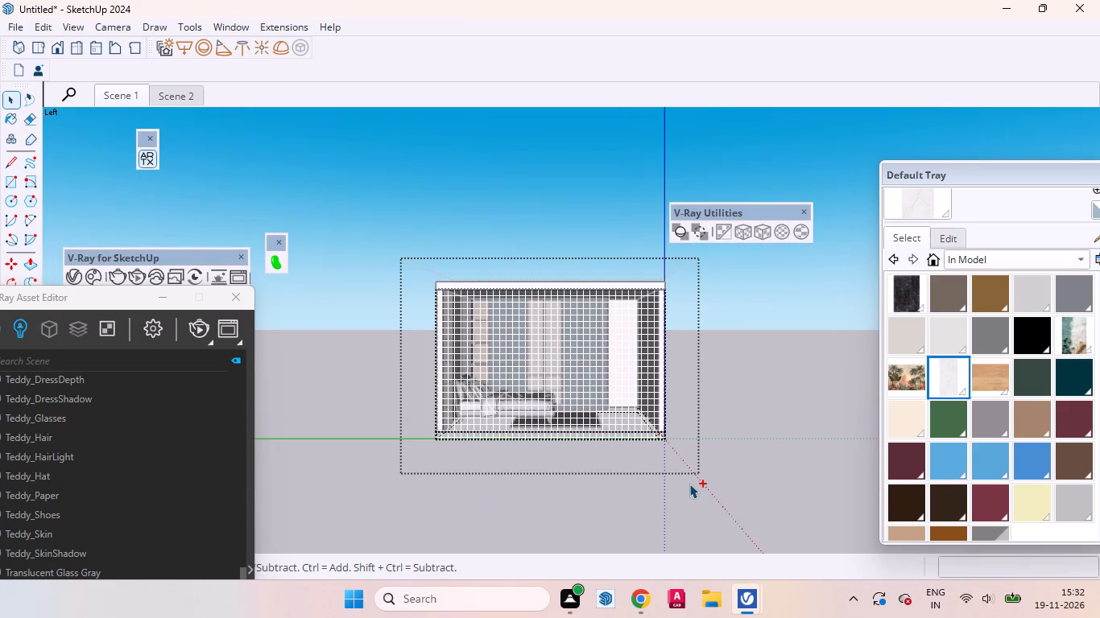
key("ctrl+z")
key("ctrl+z")
key("ctrl+z")
key("ctrl+z")
key("ctrl+z")
key("z")
key("ctrl+z")
key("ctrl+z")
key("ctrl+z")
key("ctrl+z")
type("zzzz")
key("space")
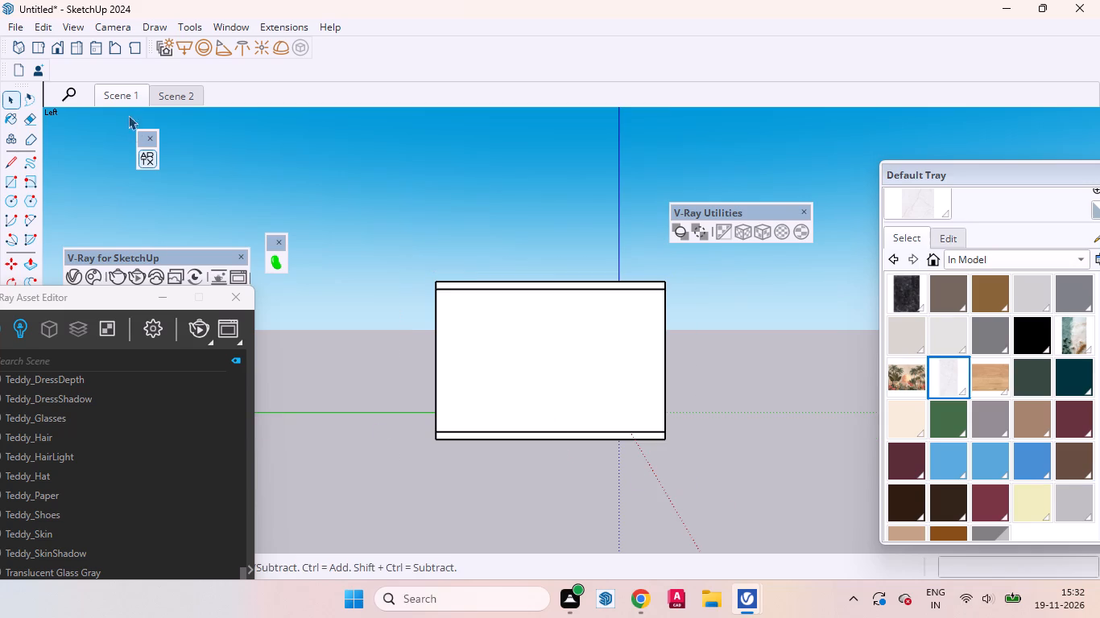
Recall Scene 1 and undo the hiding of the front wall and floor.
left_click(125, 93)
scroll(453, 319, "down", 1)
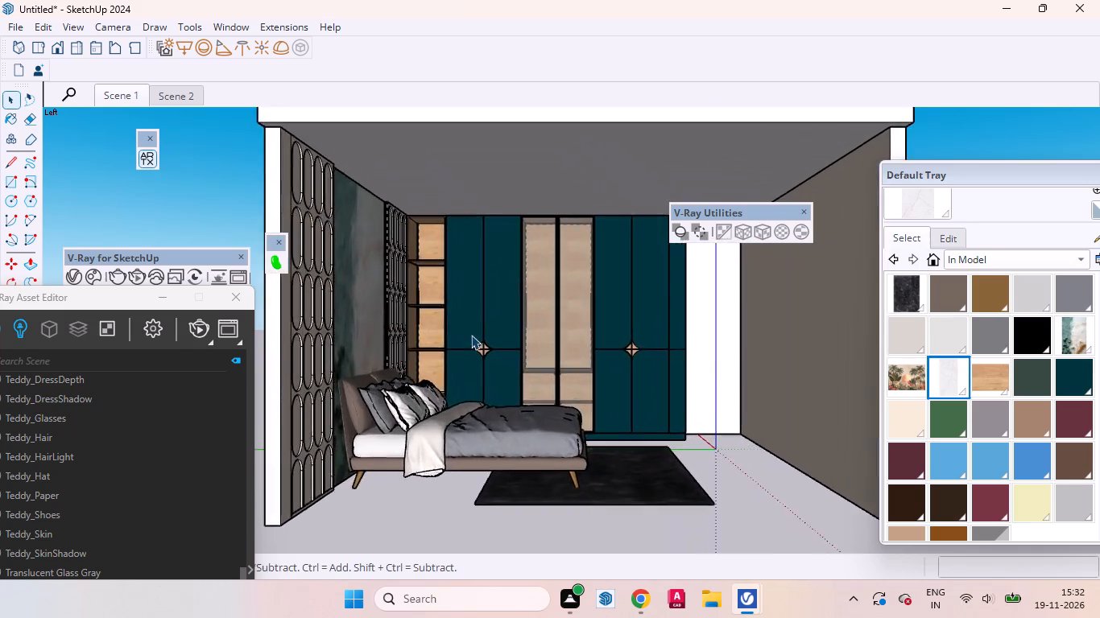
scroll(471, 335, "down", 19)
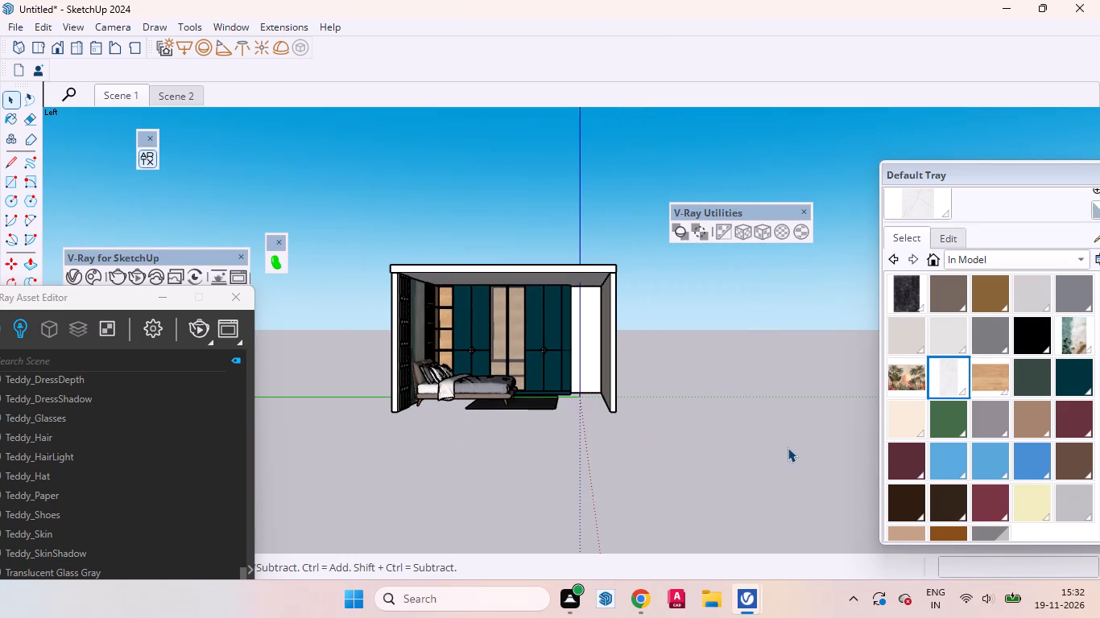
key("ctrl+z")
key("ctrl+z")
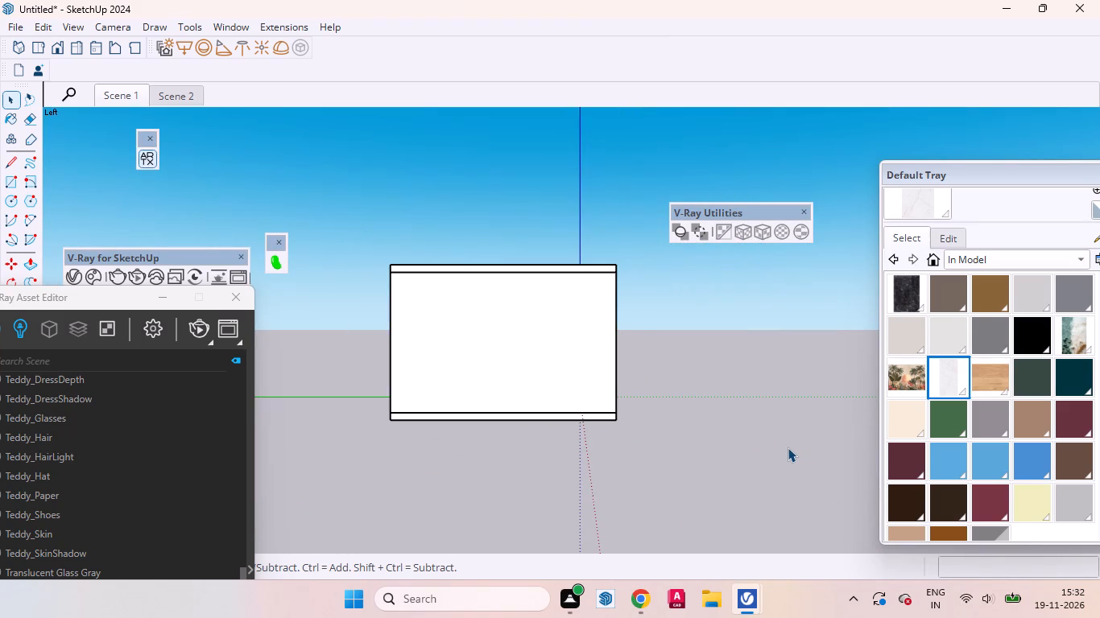
Hide only the front wall group, keeping the floor shown, and clear the selection.
left_click(534, 359)
left_click(509, 356)
left_click(509, 356)
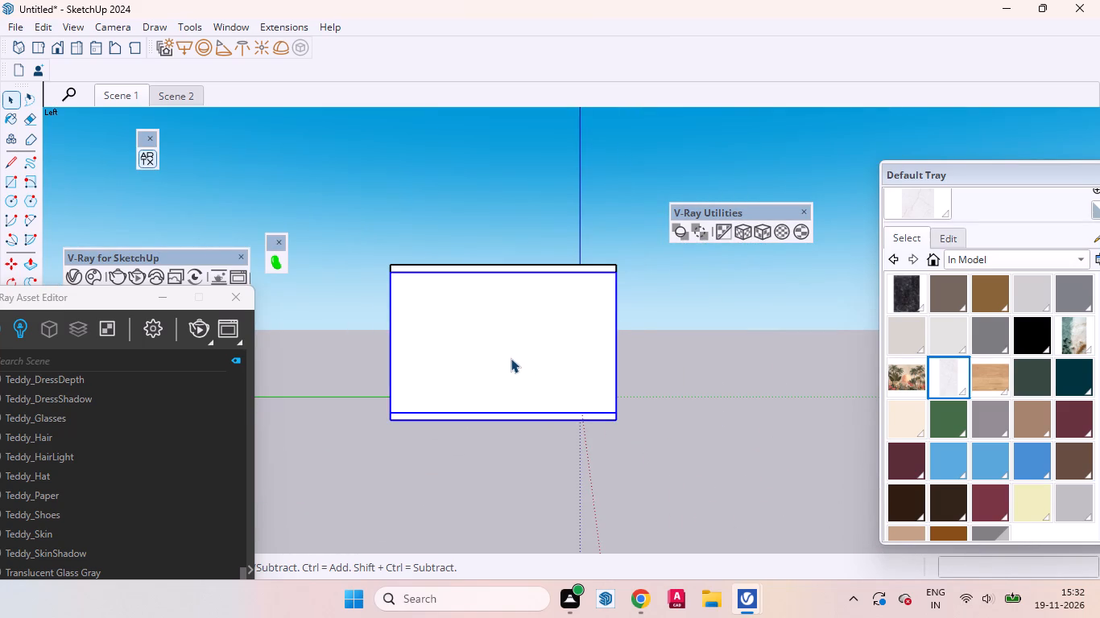
left_click(514, 337)
right_click(514, 337)
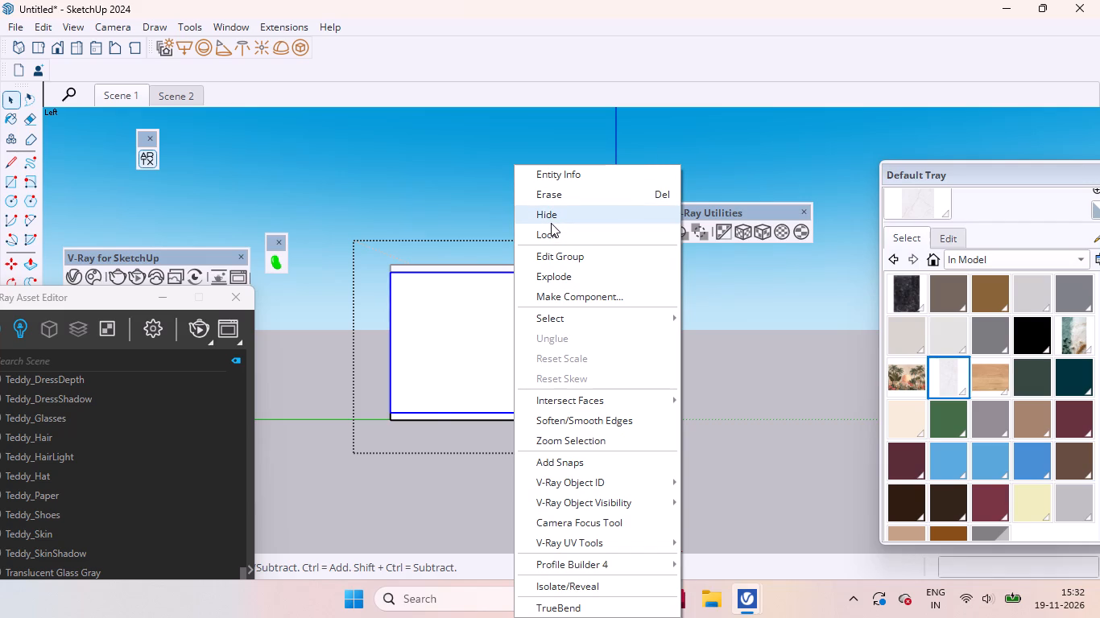
left_click(551, 223)
left_click(717, 393)
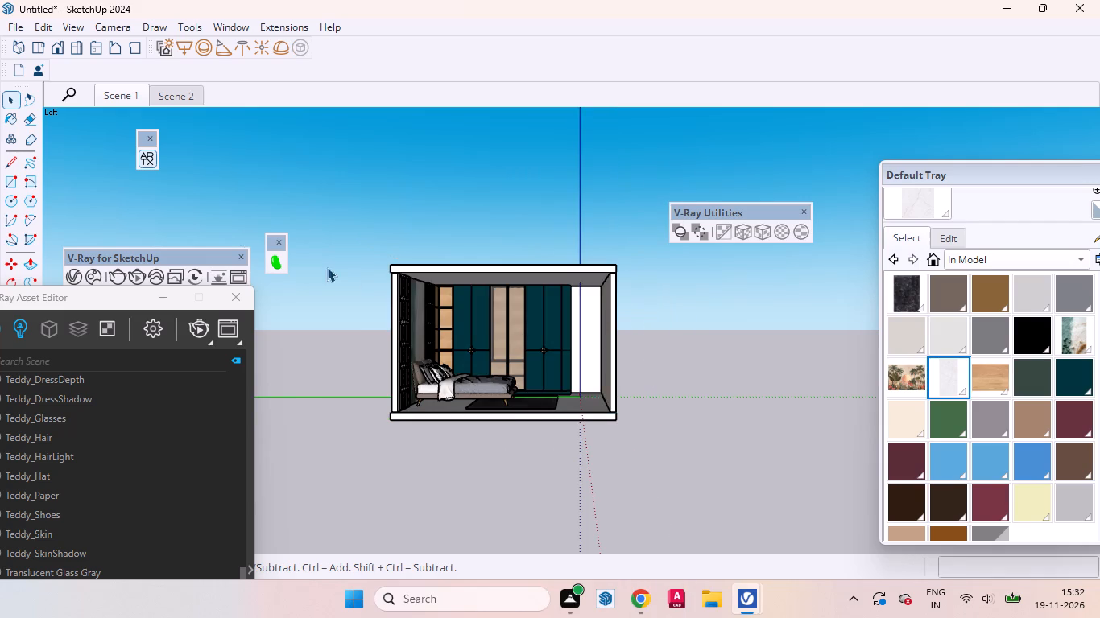
Bring the camera through the open front of the room for a close view of the bed and wardrobe.
left_click(93, 50)
scroll(488, 405, "up", 5)
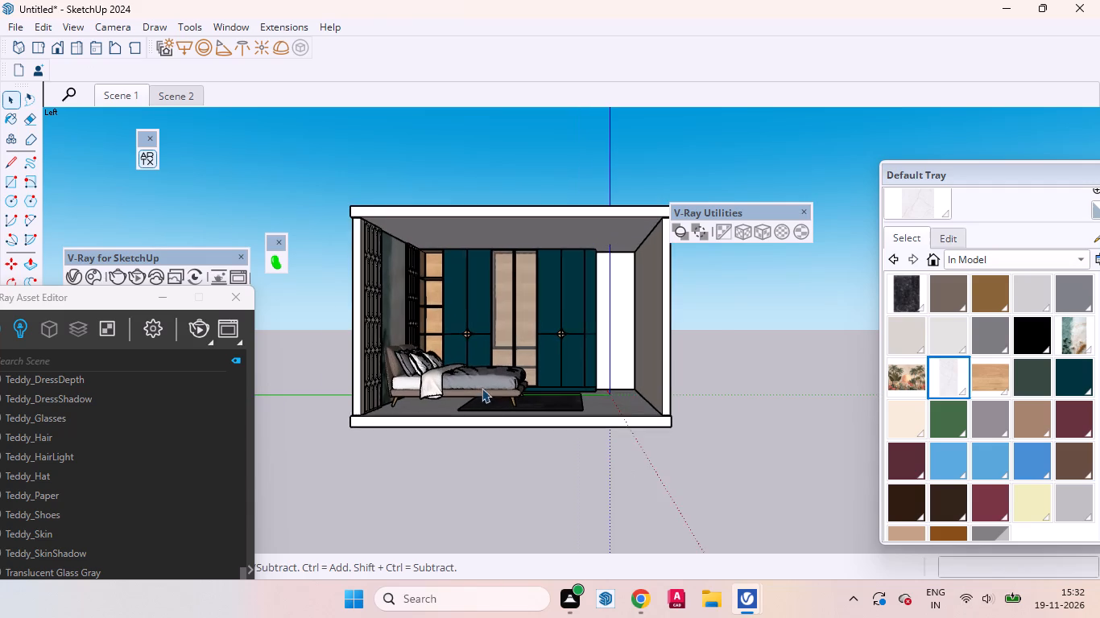
scroll(479, 369, "up", 3)
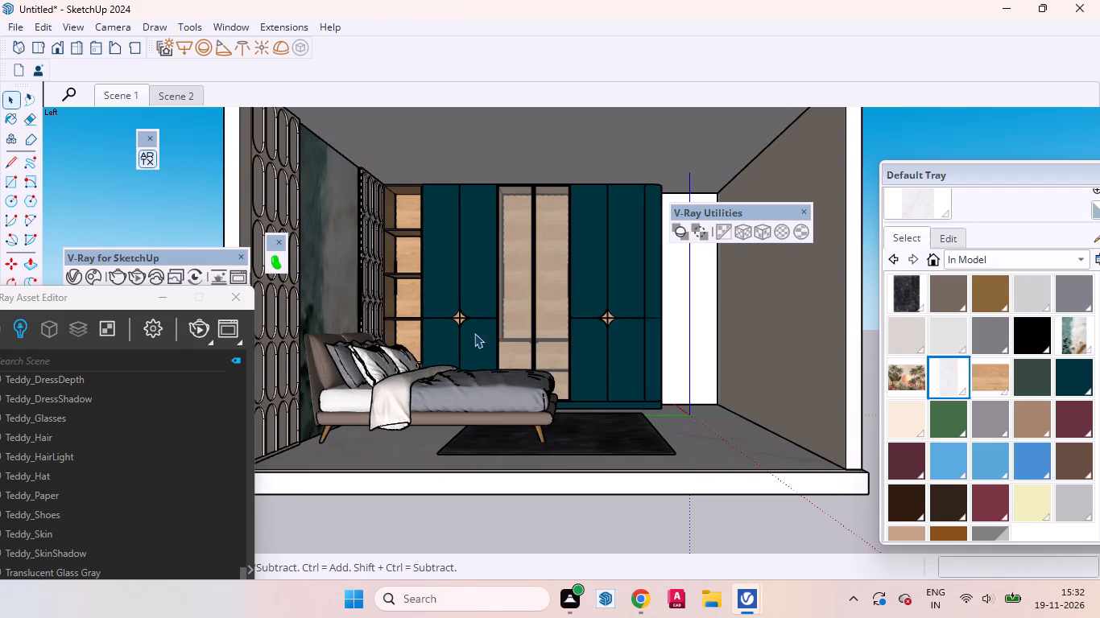
scroll(436, 336, "up", 1)
scroll(349, 369, "up", 1)
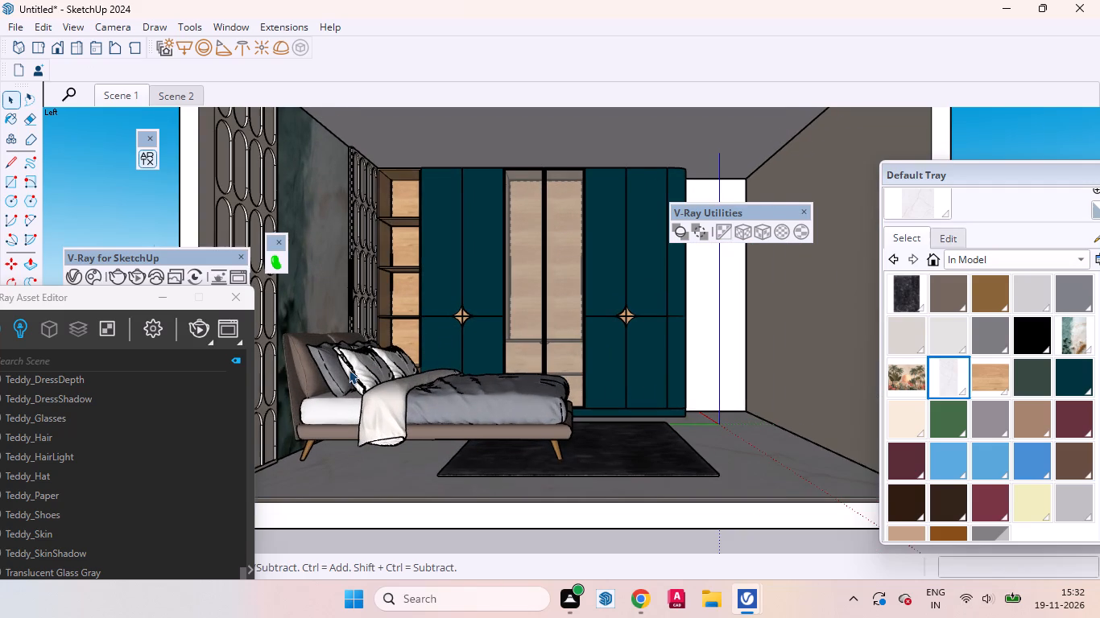
scroll(365, 355, "up", 2)
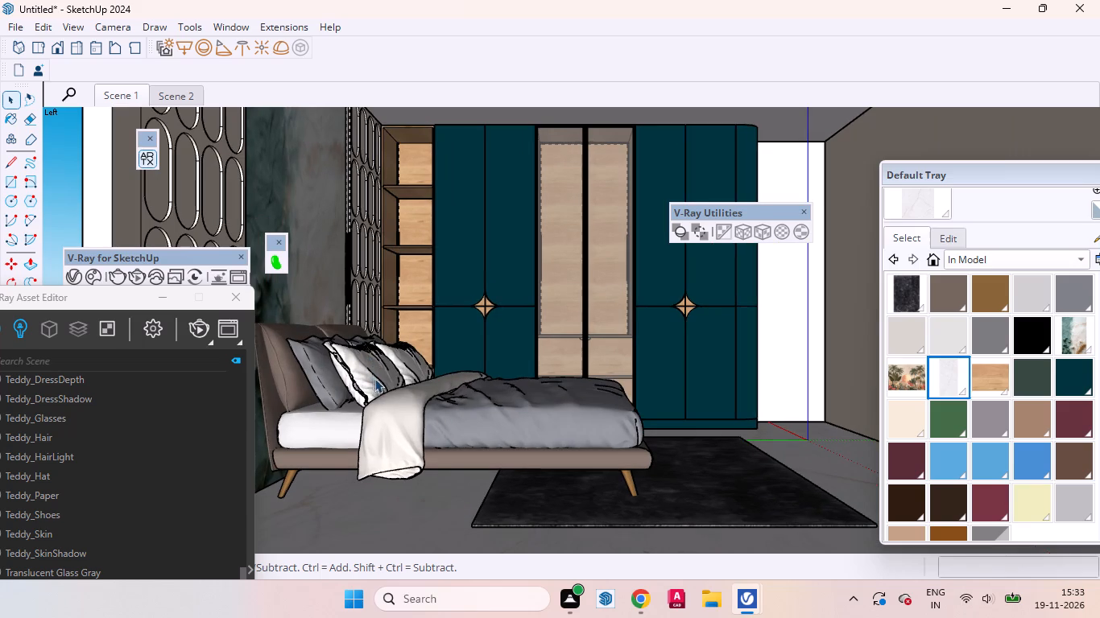
scroll(412, 377, "up", 1)
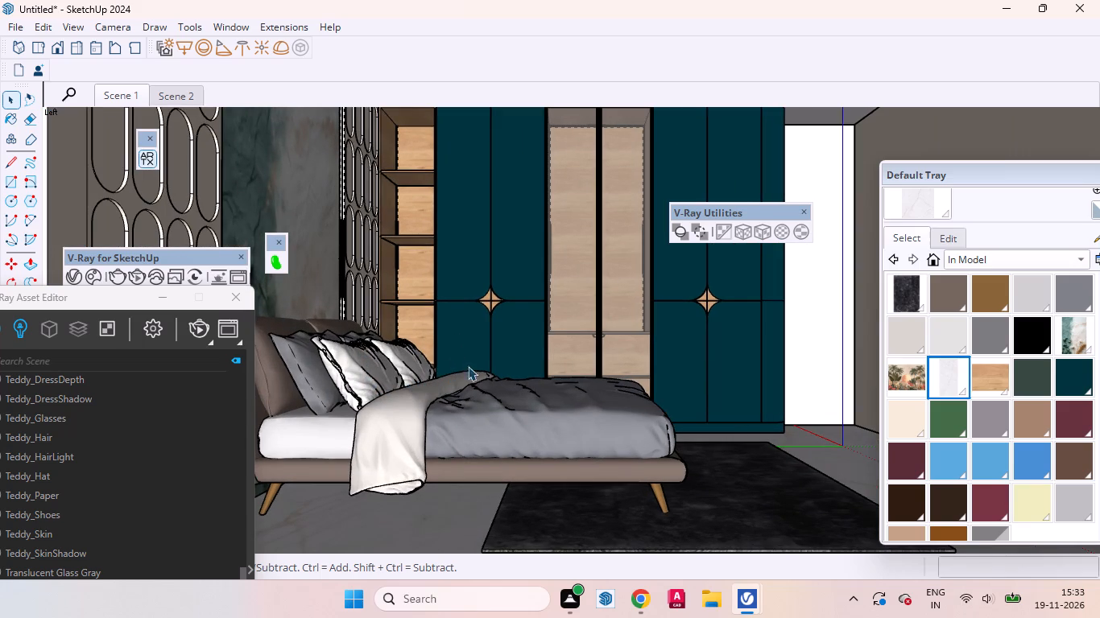
Move the V-Ray Asset Editor window clear of the camera navigation tools.
left_click_drag(90, 302, 217, 361)
left_click_drag(122, 298, 234, 373)
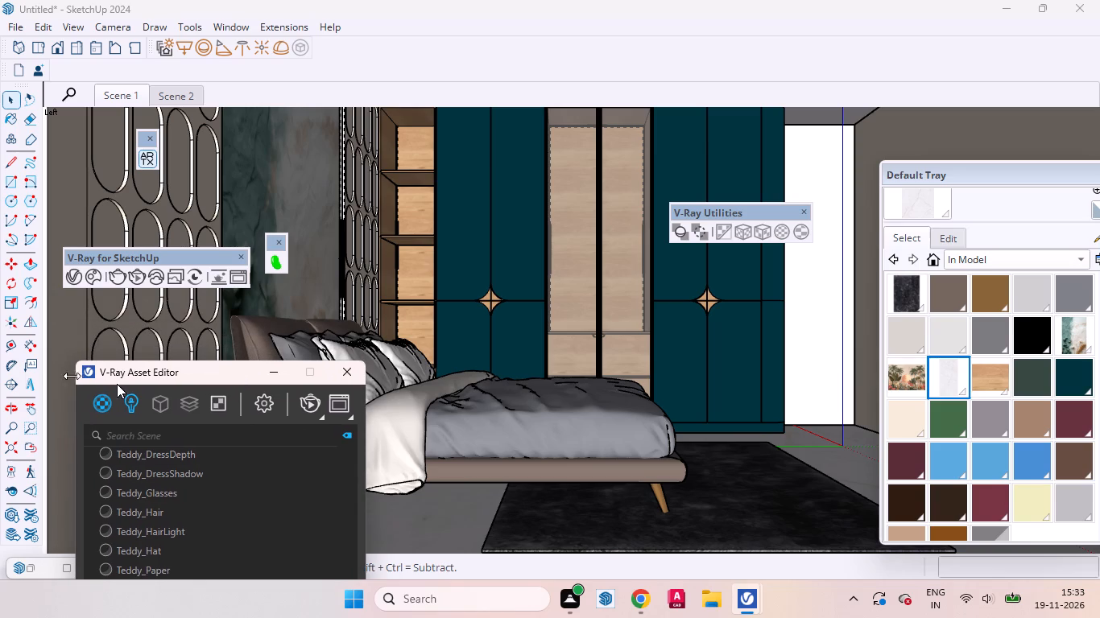
Move the camera closer to the wardrobe and frame its full height, with the bed in the foreground.
left_click(31, 406)
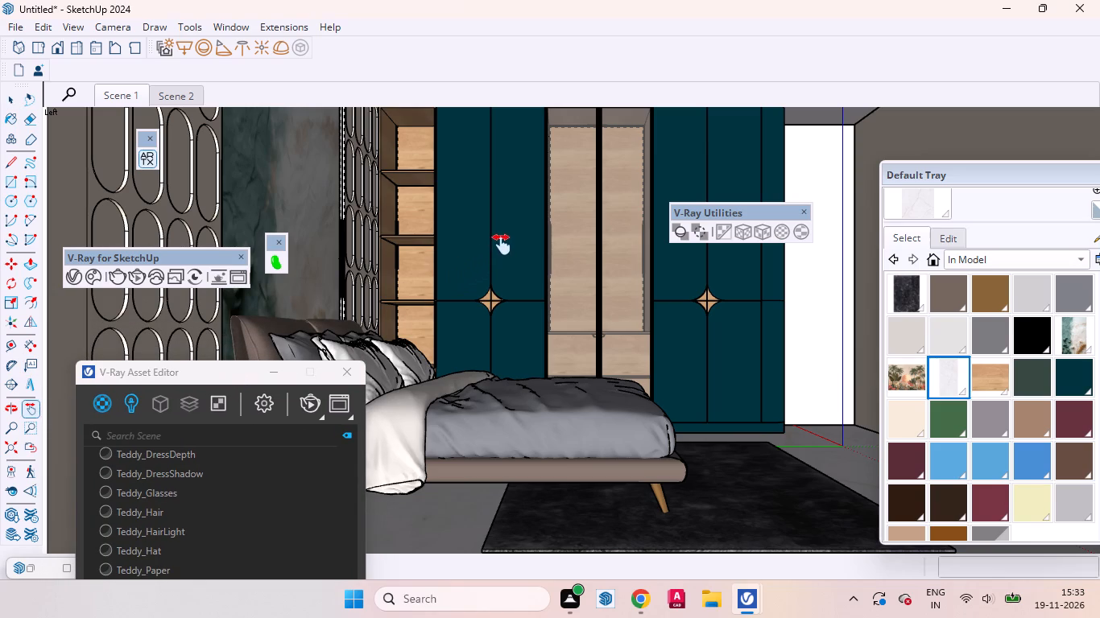
left_click_drag(502, 244, 501, 275)
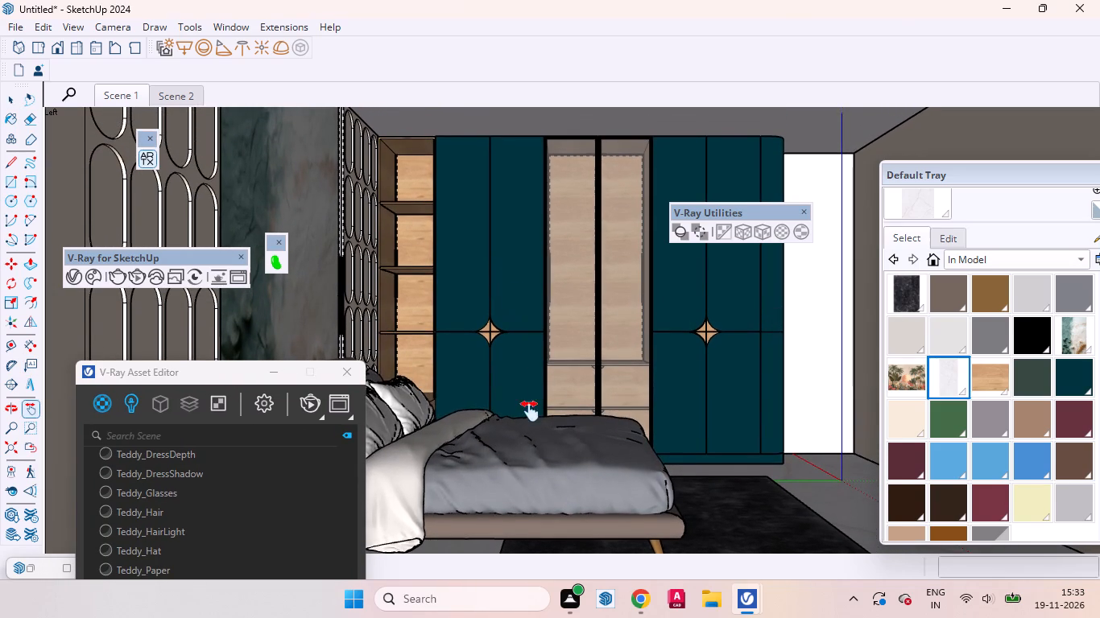
key("space")
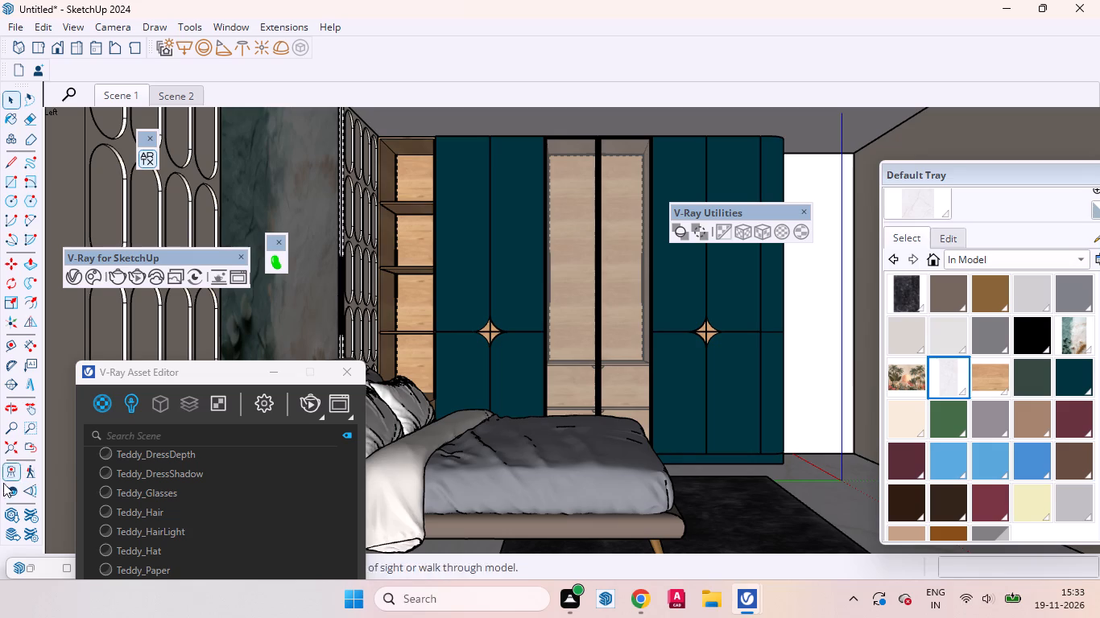
left_click(7, 488)
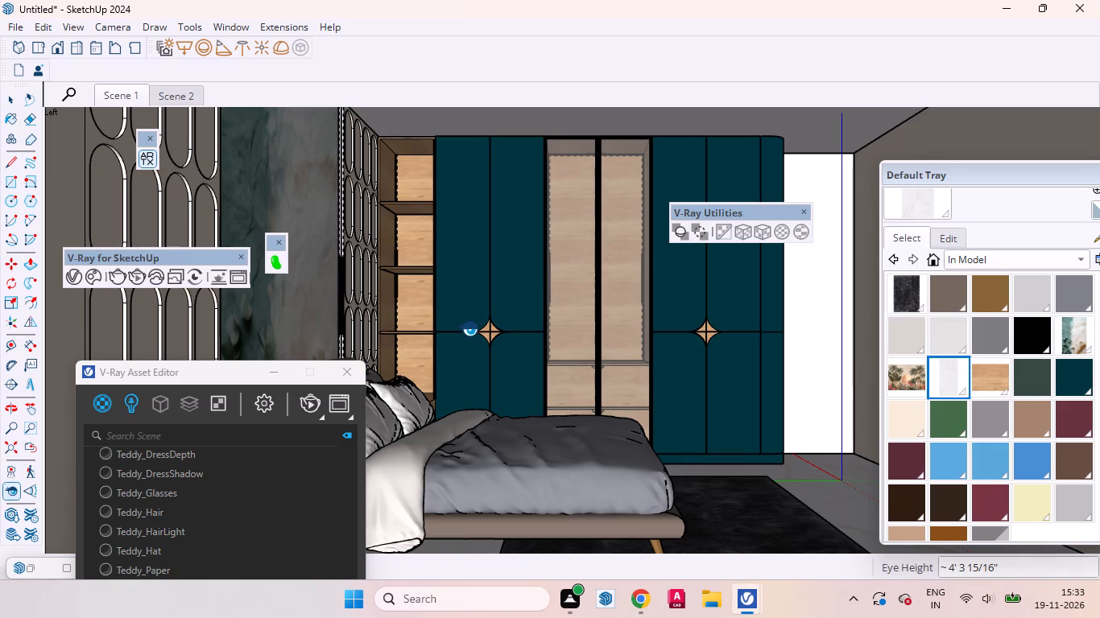
key("space")
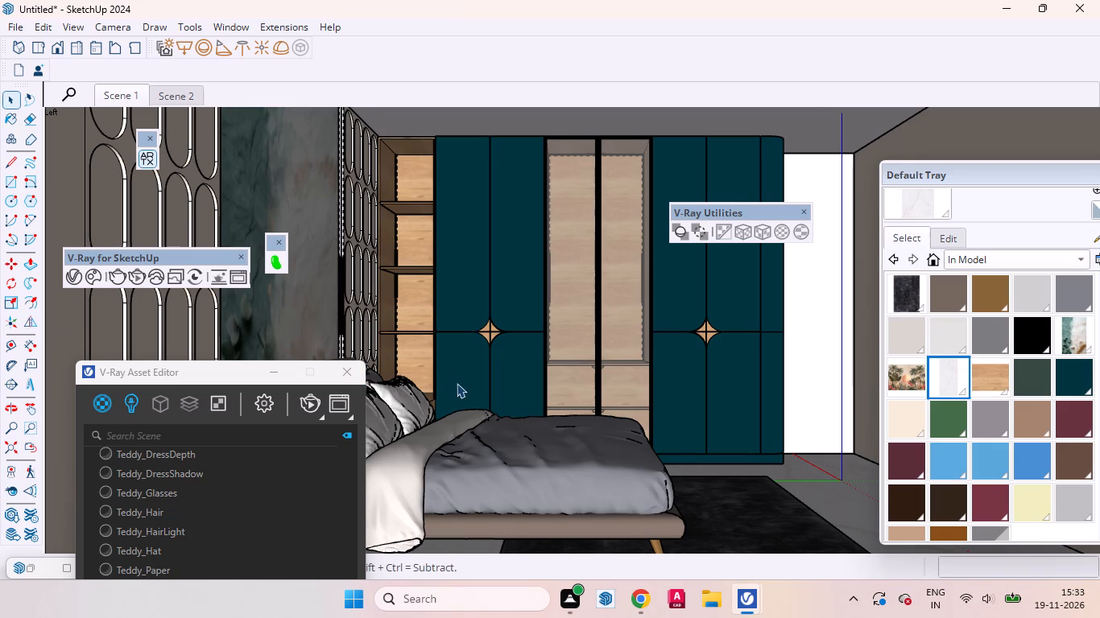
scroll(457, 381, "up", 1)
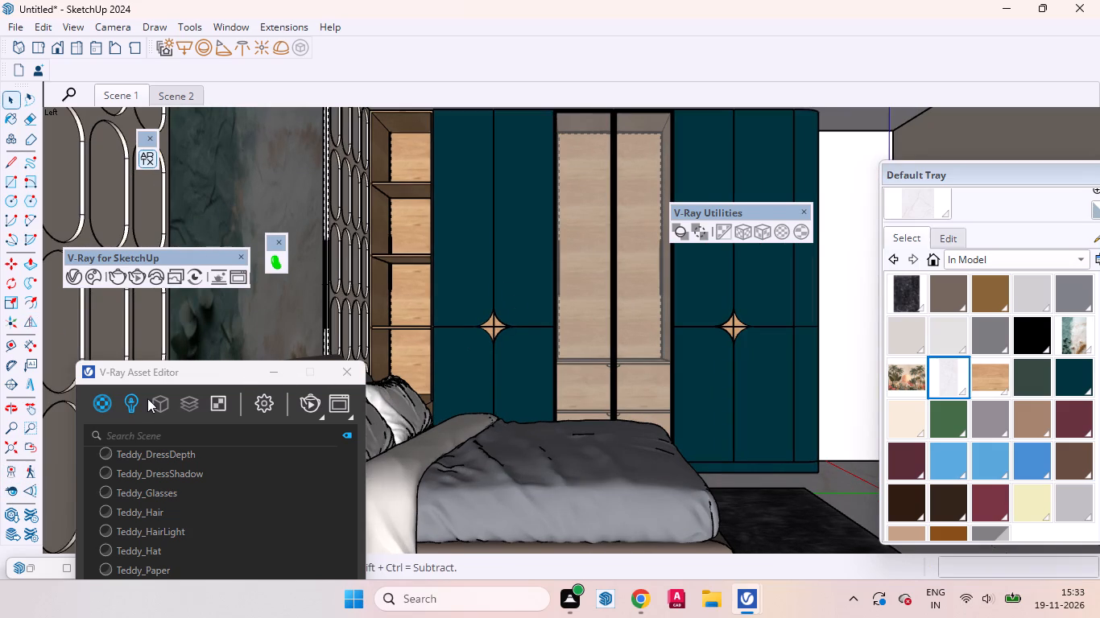
left_click(35, 403)
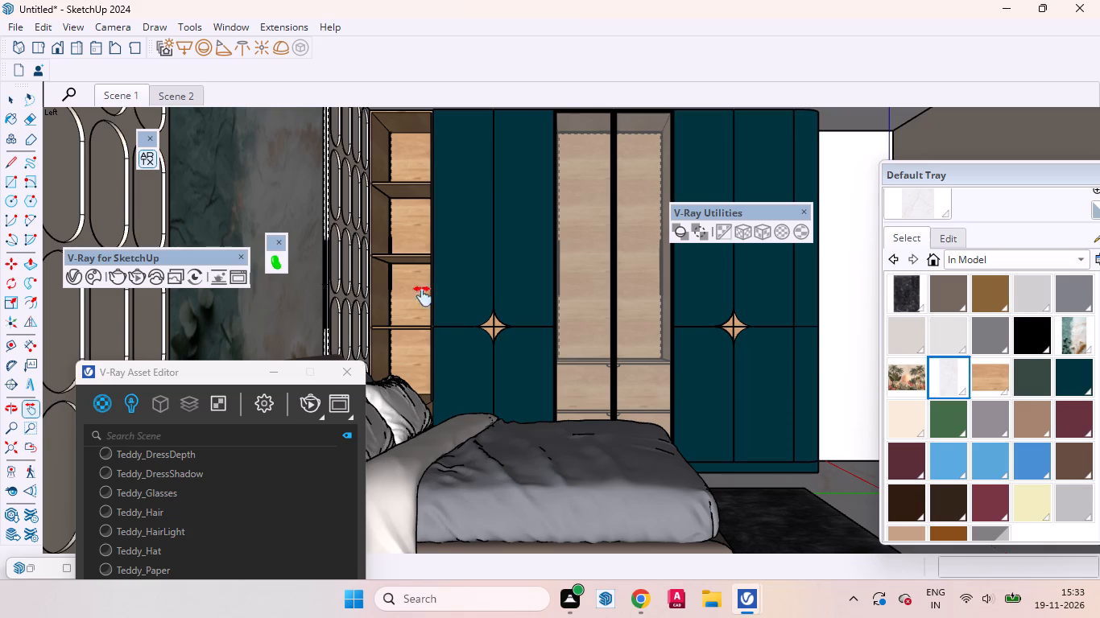
left_click_drag(471, 245, 471, 264)
key("space")
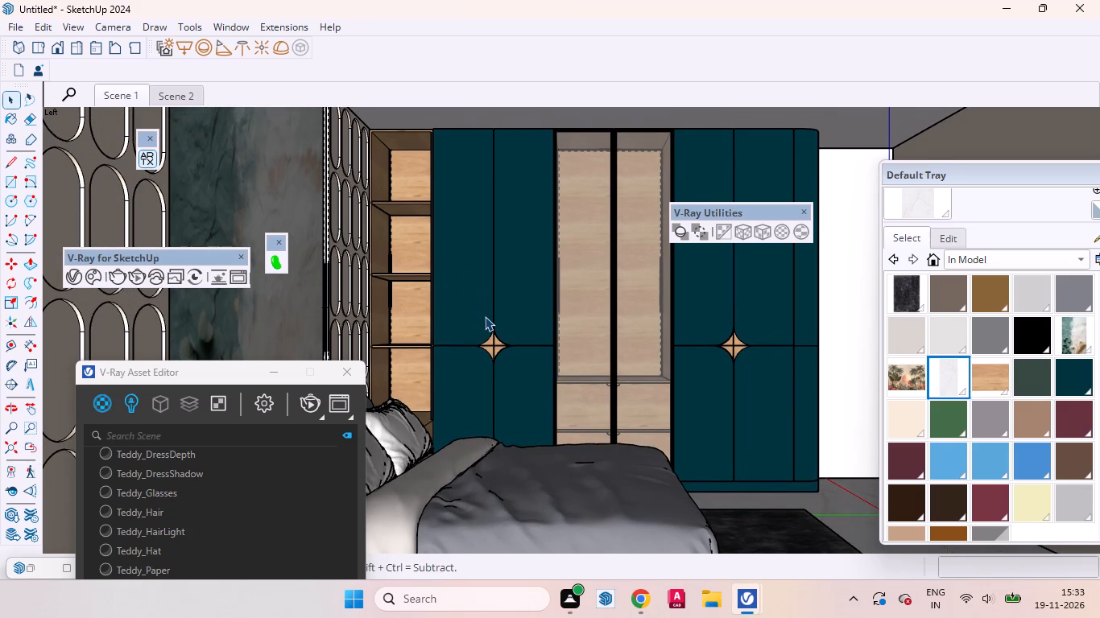
scroll(485, 316, "up", 1)
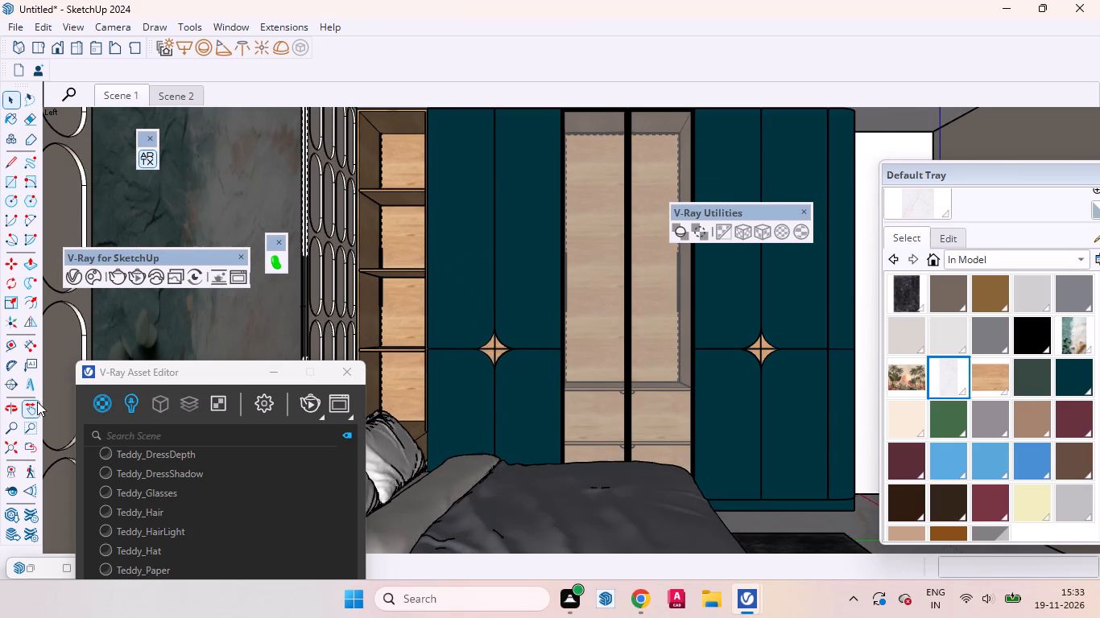
left_click(36, 405)
left_click_drag(497, 249, 498, 257)
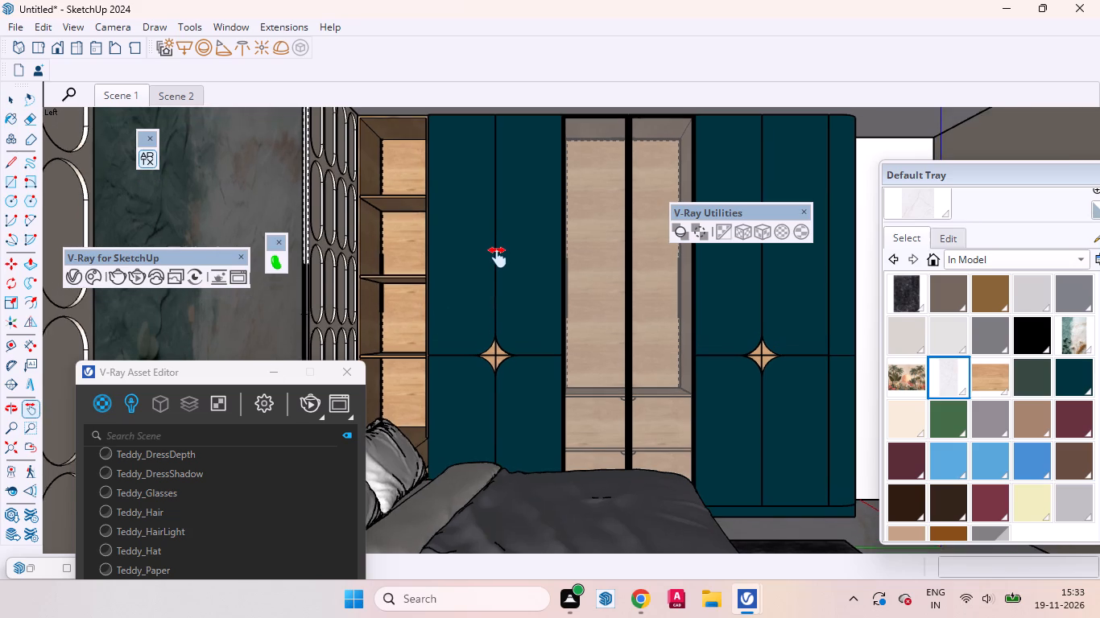
left_click_drag(498, 257, 498, 268)
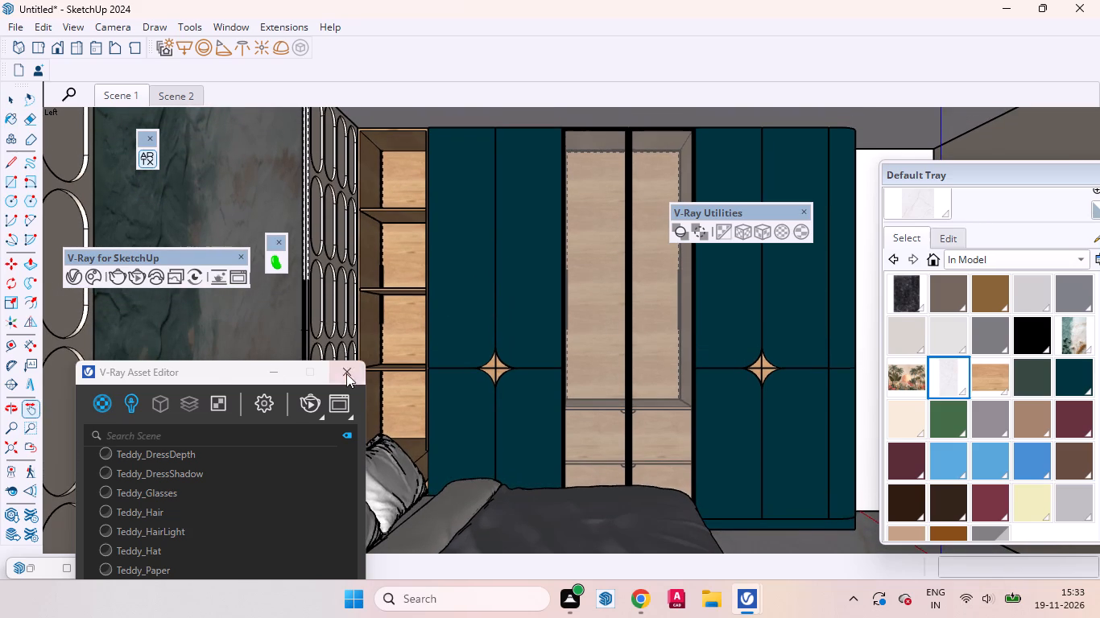
key("space")
Move the V-Ray Asset Editor window aside and update Scene 1 with the closer wardrobe view.
left_click_drag(212, 376, 818, 476)
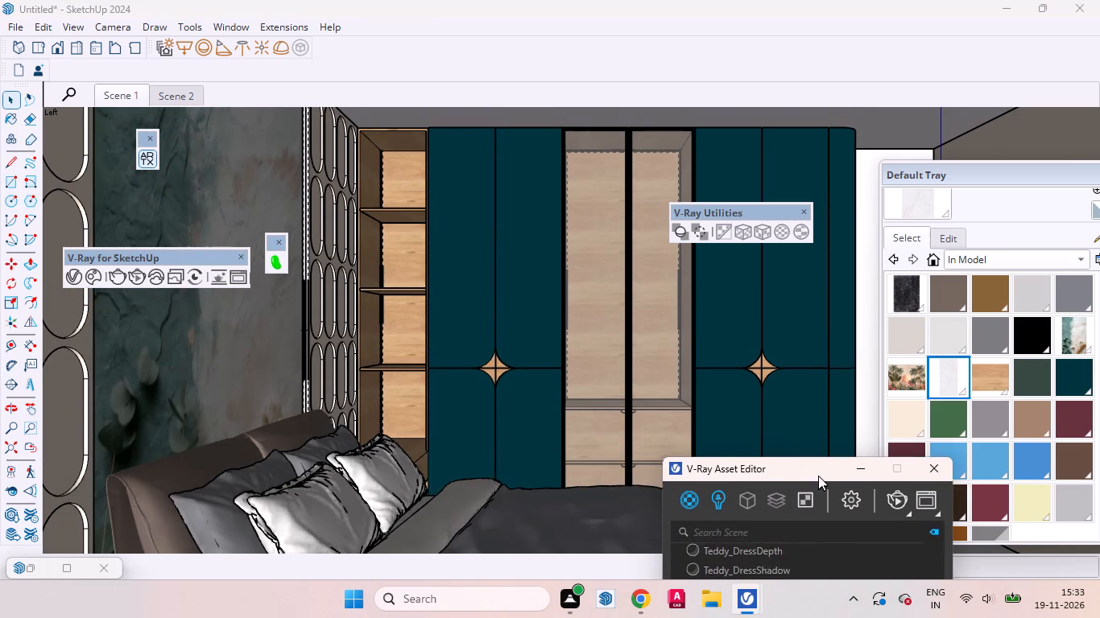
left_click_drag(818, 476, 478, 475)
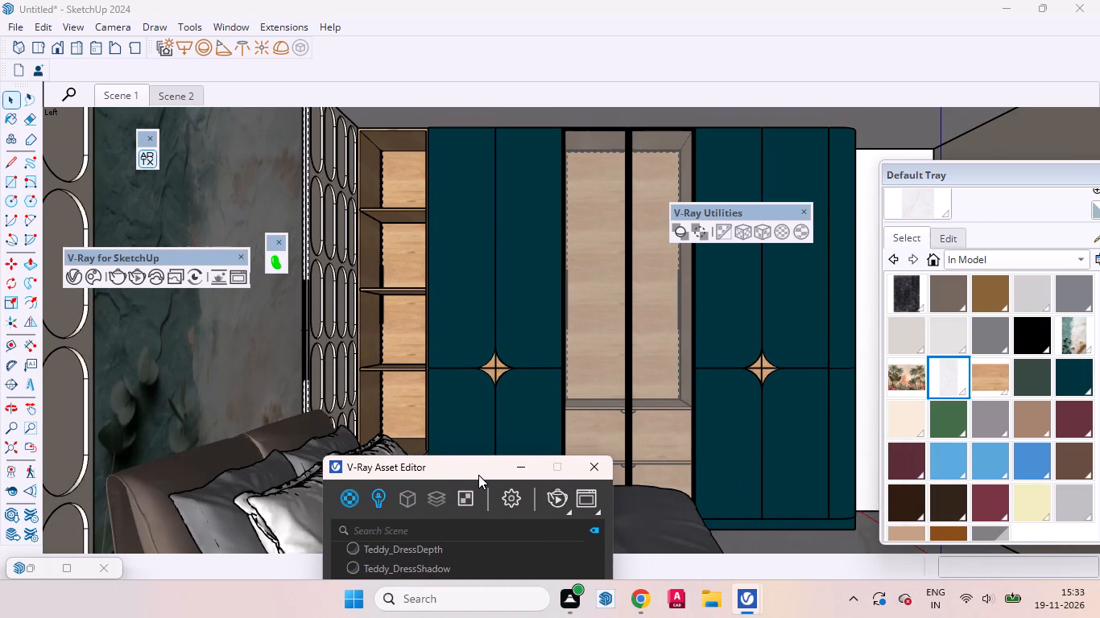
left_click_drag(478, 475, 207, 423)
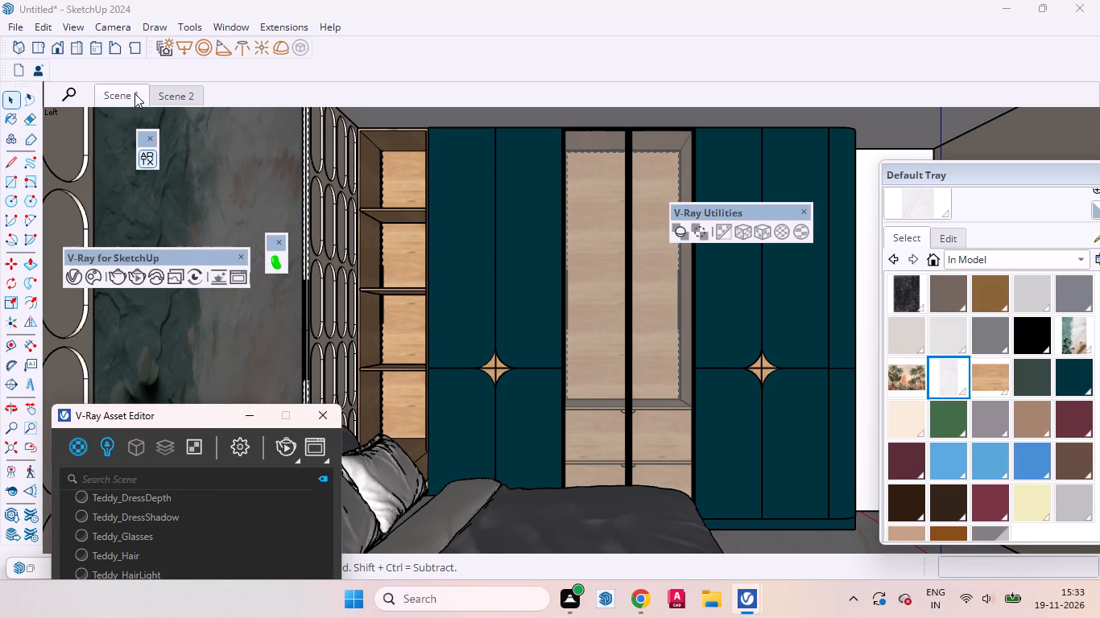
right_click(132, 95)
left_click(167, 167)
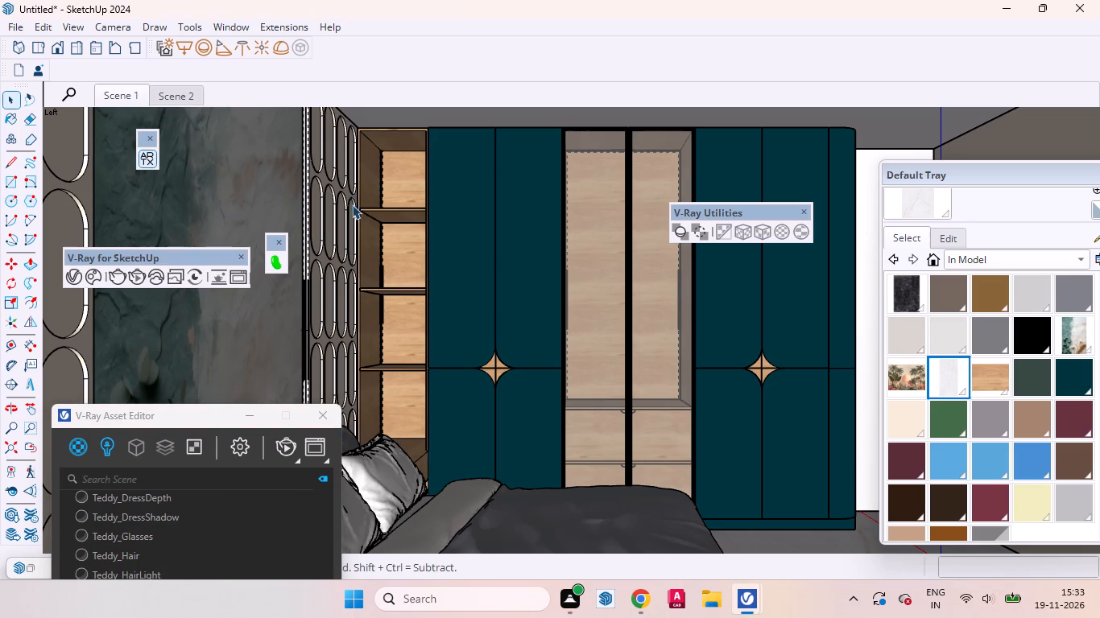
Set the V-Ray render output aspect ratio to 4:3 - Picture.
left_click_drag(213, 421, 590, 229)
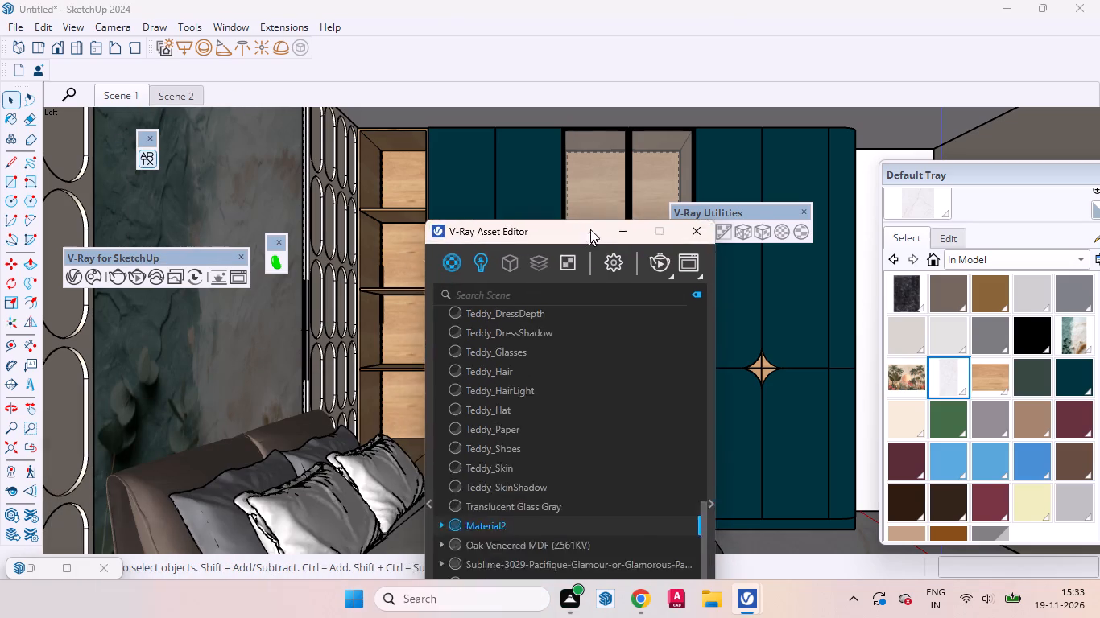
left_click_drag(590, 229, 590, 59)
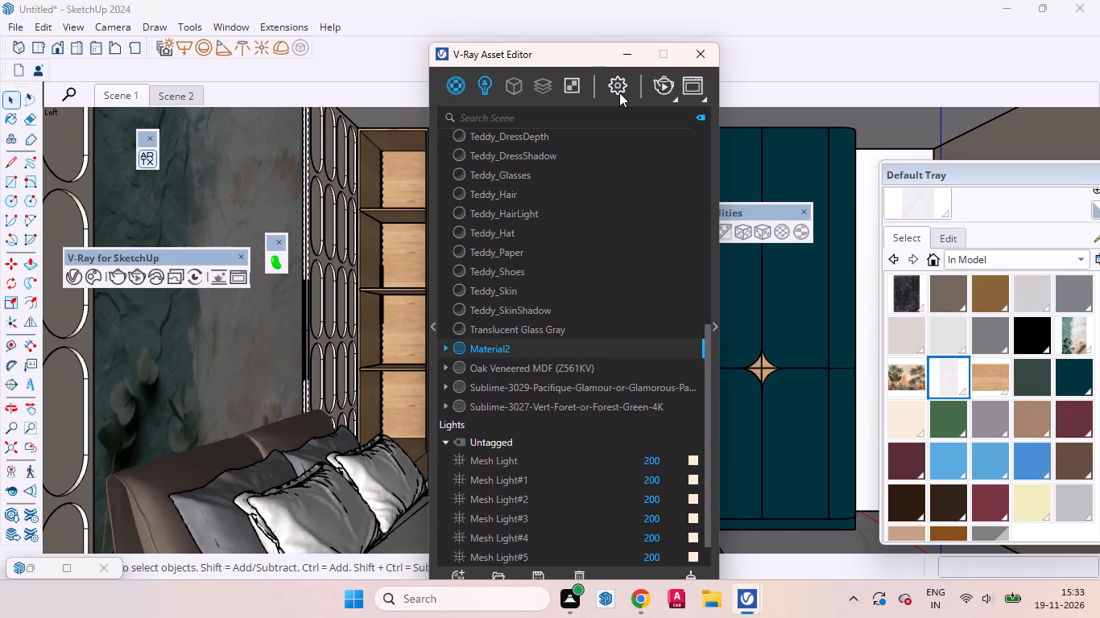
left_click(619, 93)
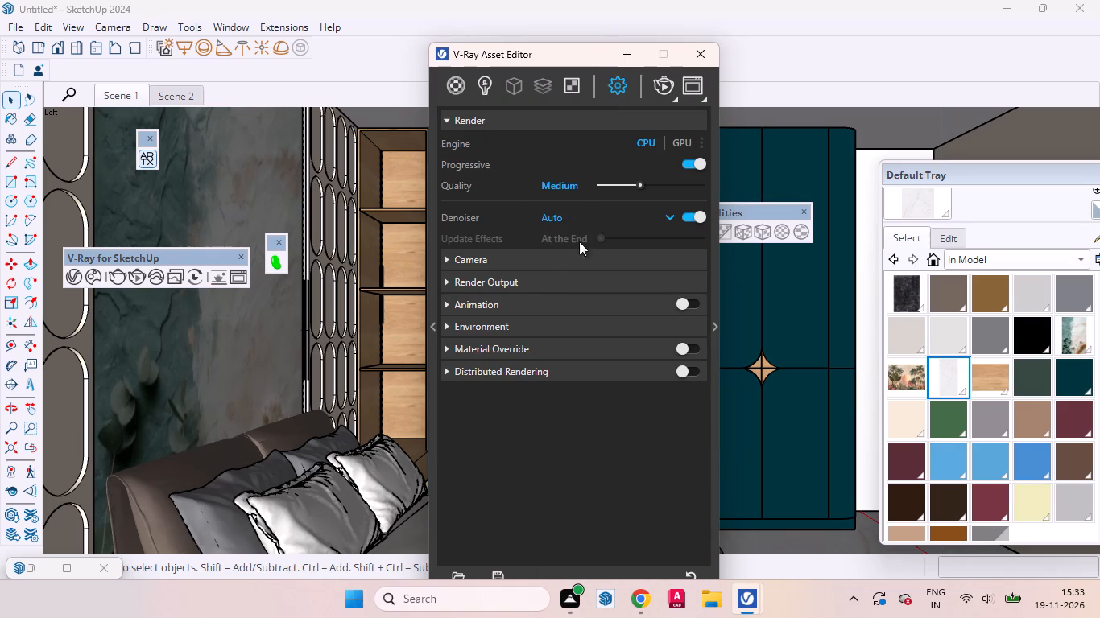
left_click(515, 282)
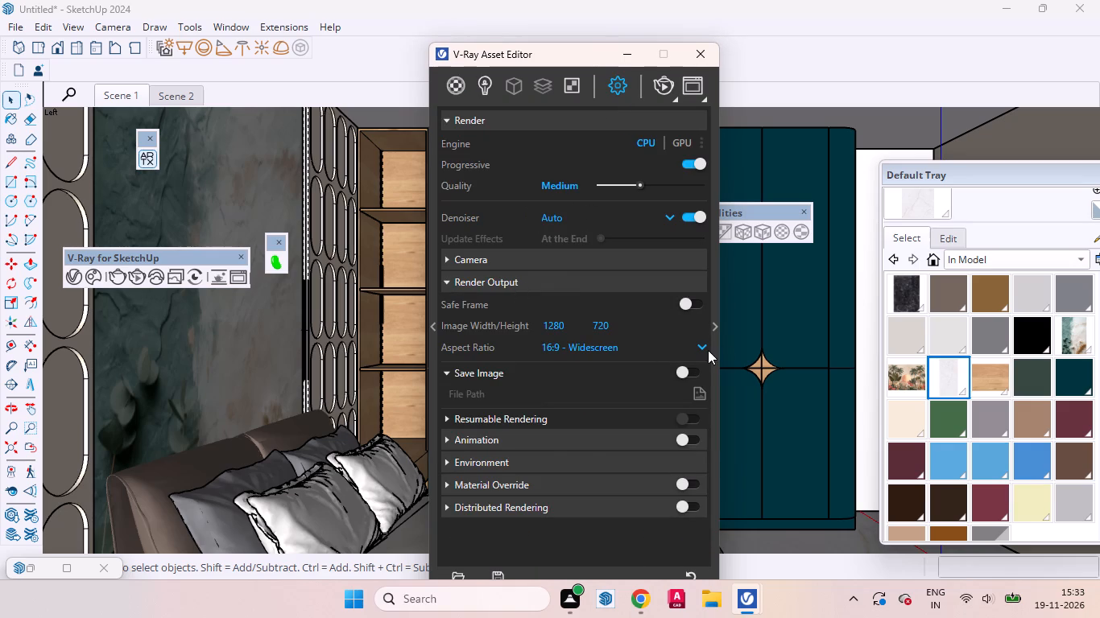
left_click(705, 348)
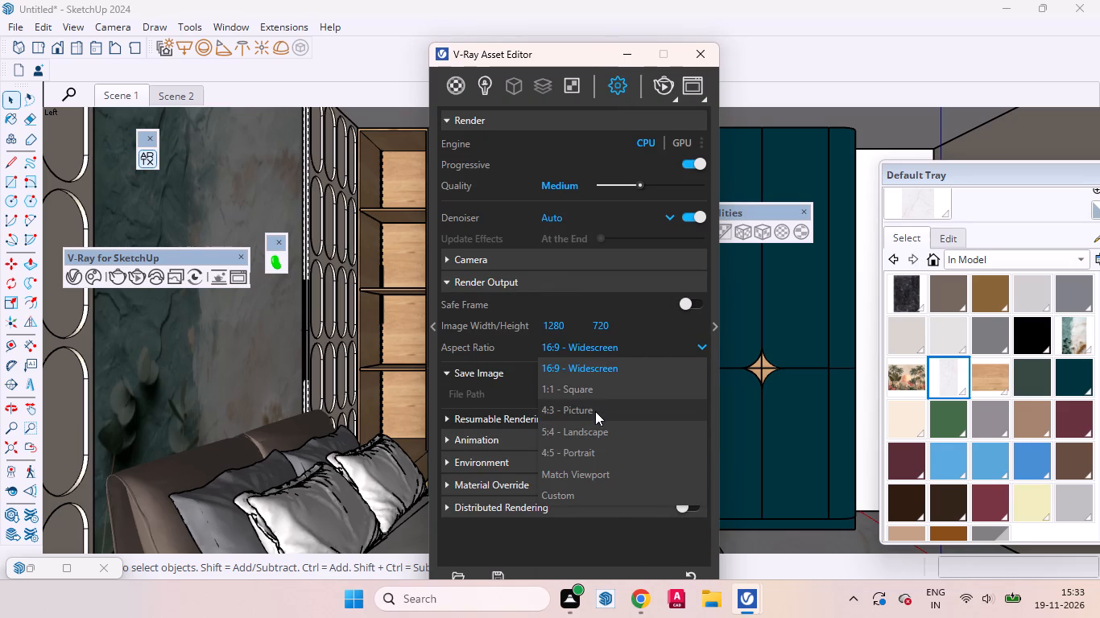
left_click(595, 412)
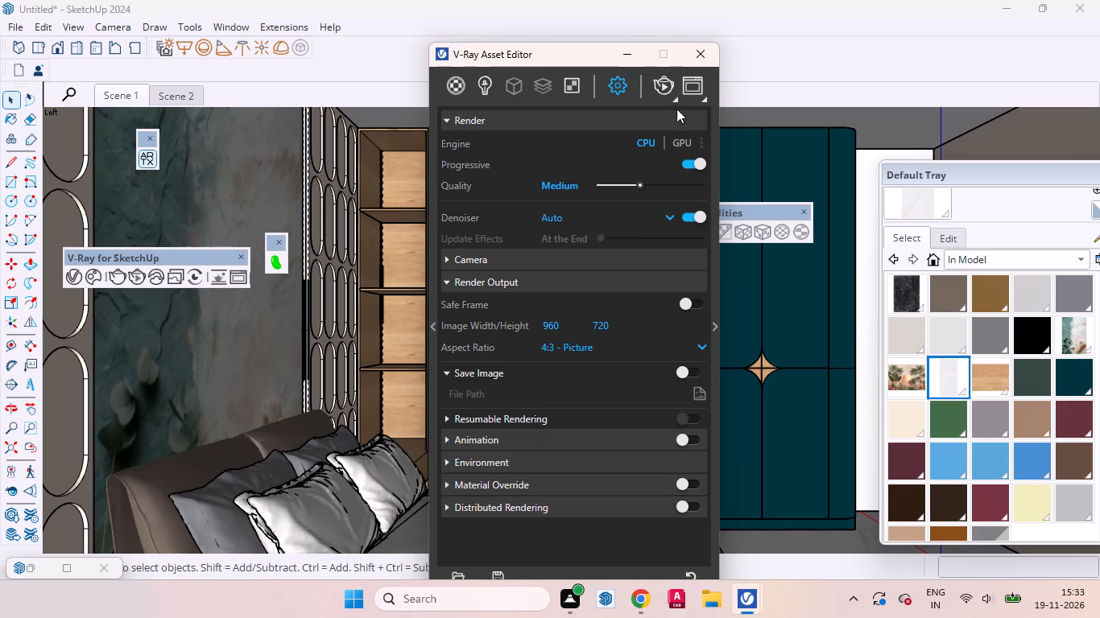
Start a V-Ray render of the wardrobe view and minimise the frame buffer window.
left_click(659, 77)
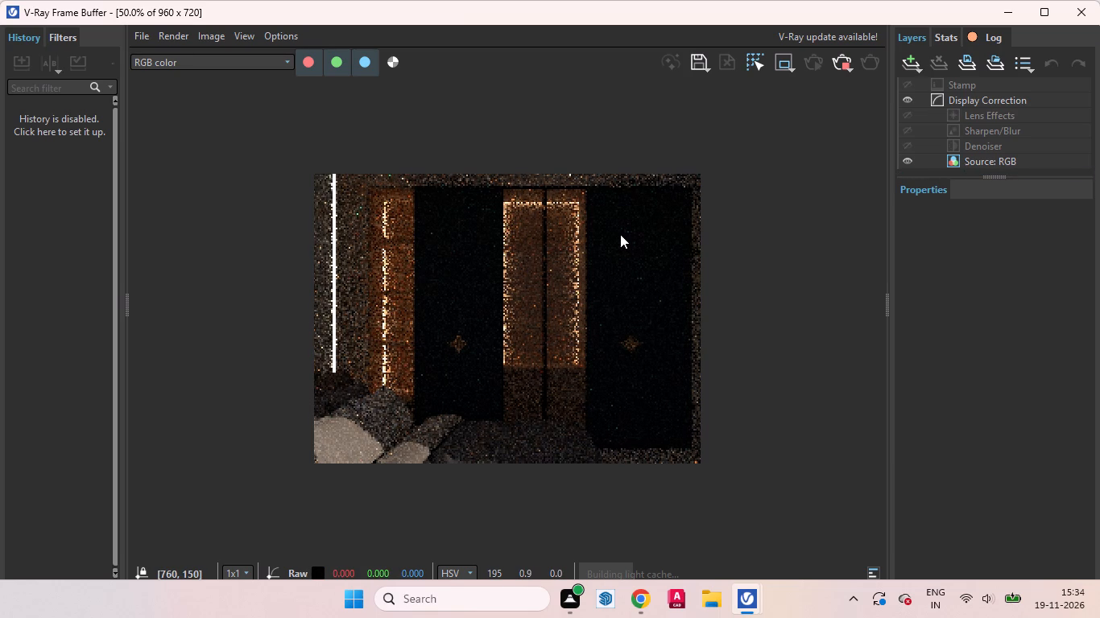
left_click(1009, 14)
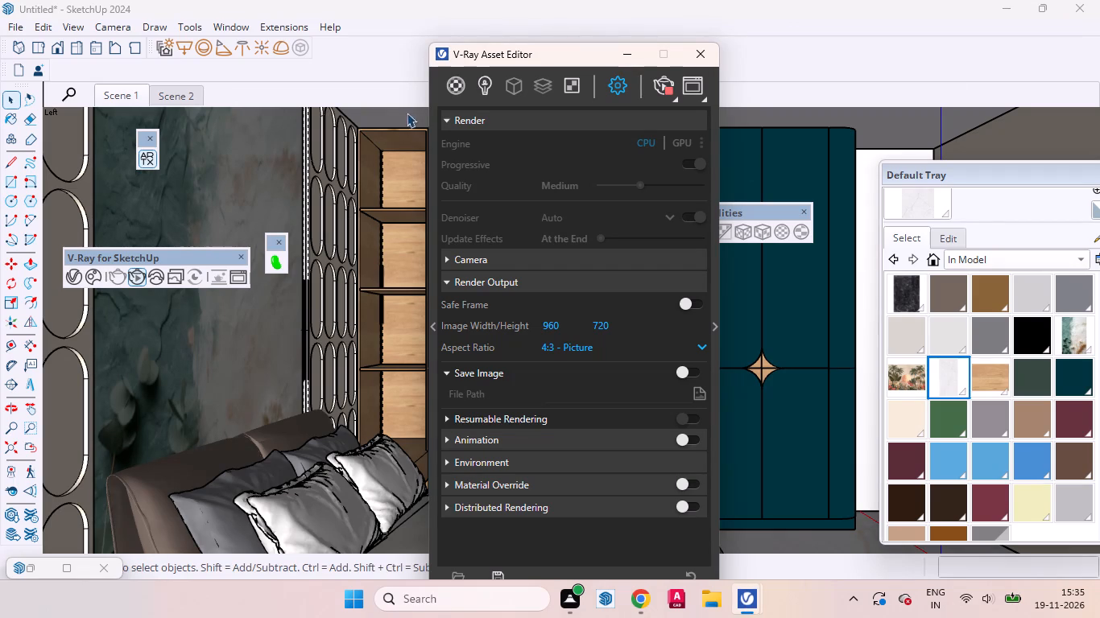
Set the V-Ray intensity of Mesh Light, Mesh Light#1, Mesh Light#2 and Mesh Light#3 to 100 each.
left_click(482, 86)
left_click_drag(560, 61, 450, 65)
left_click(550, 177)
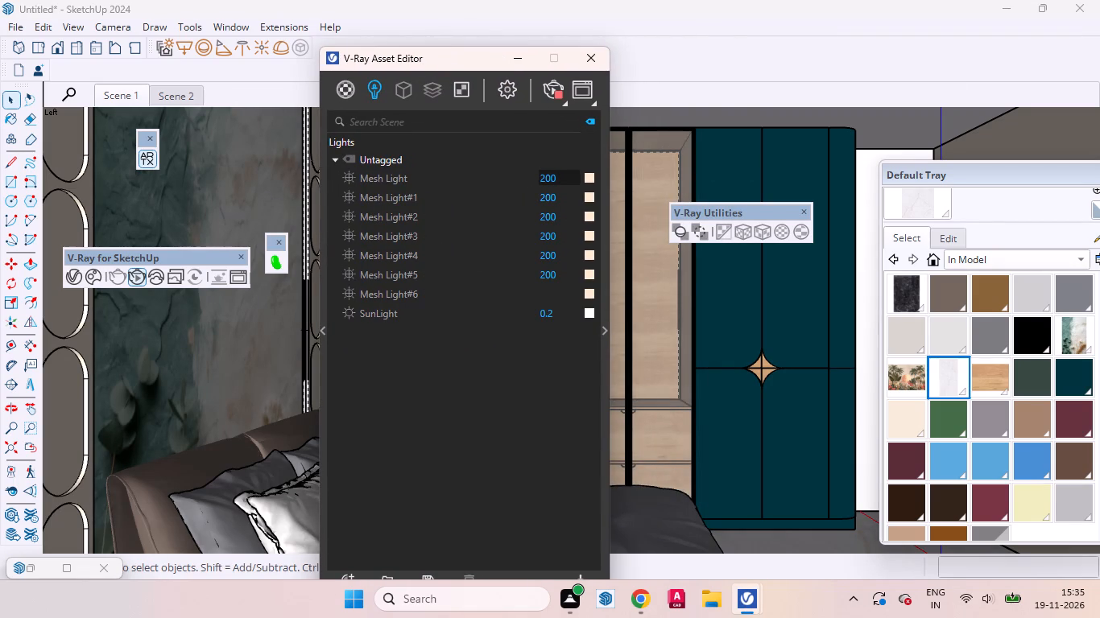
key("BackSpace")
key("BackSpace")
type("10")
left_click(546, 198)
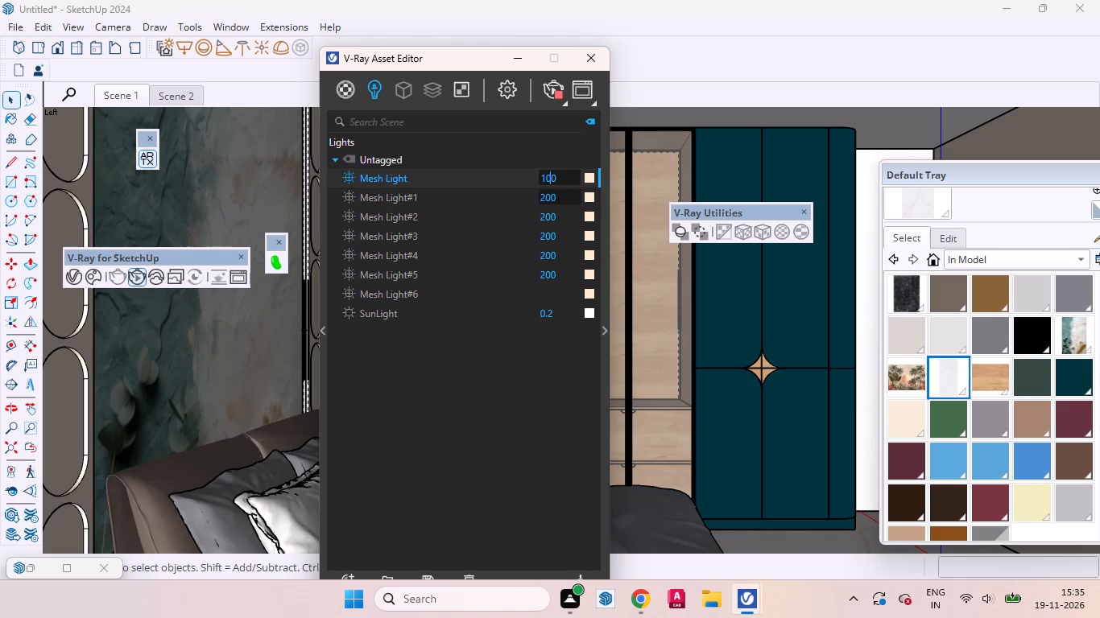
key("BackSpace")
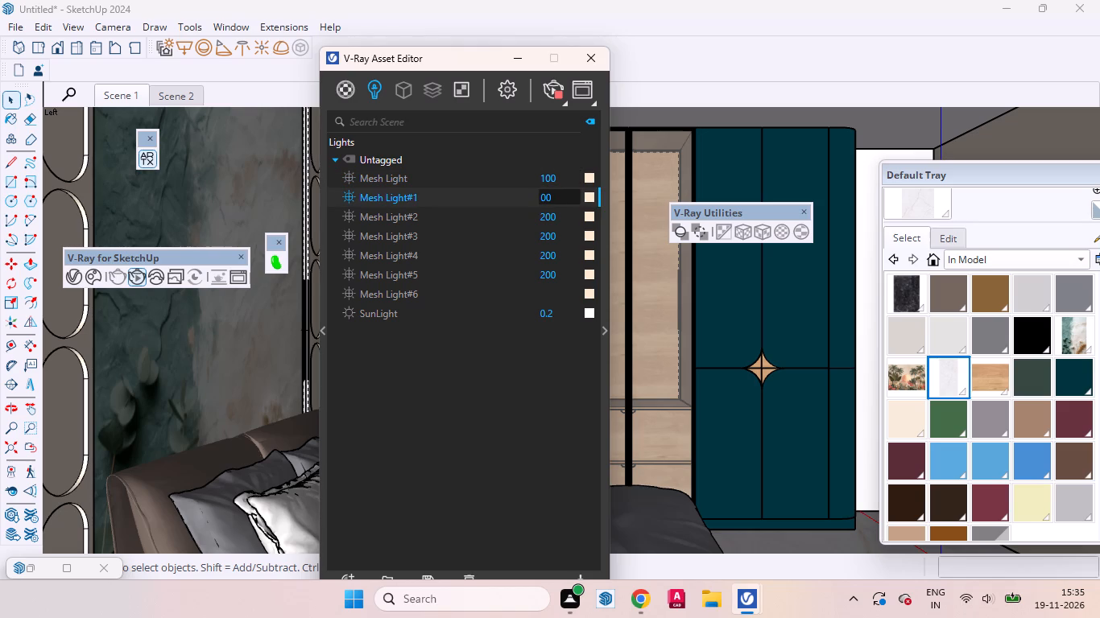
key("1")
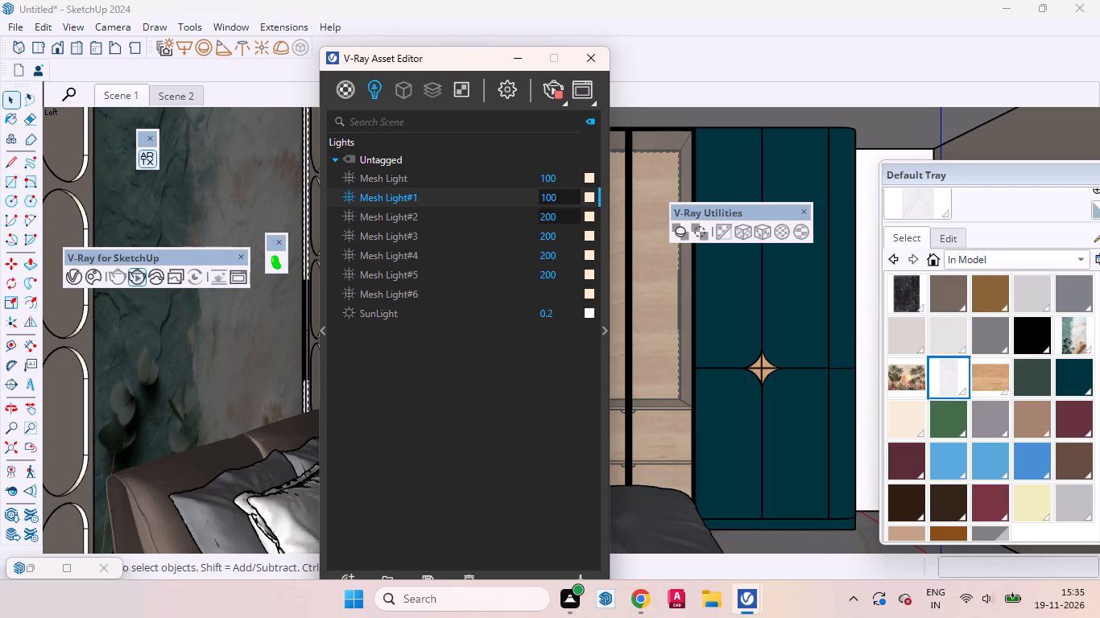
left_click(546, 218)
key("BackSpace")
key("1")
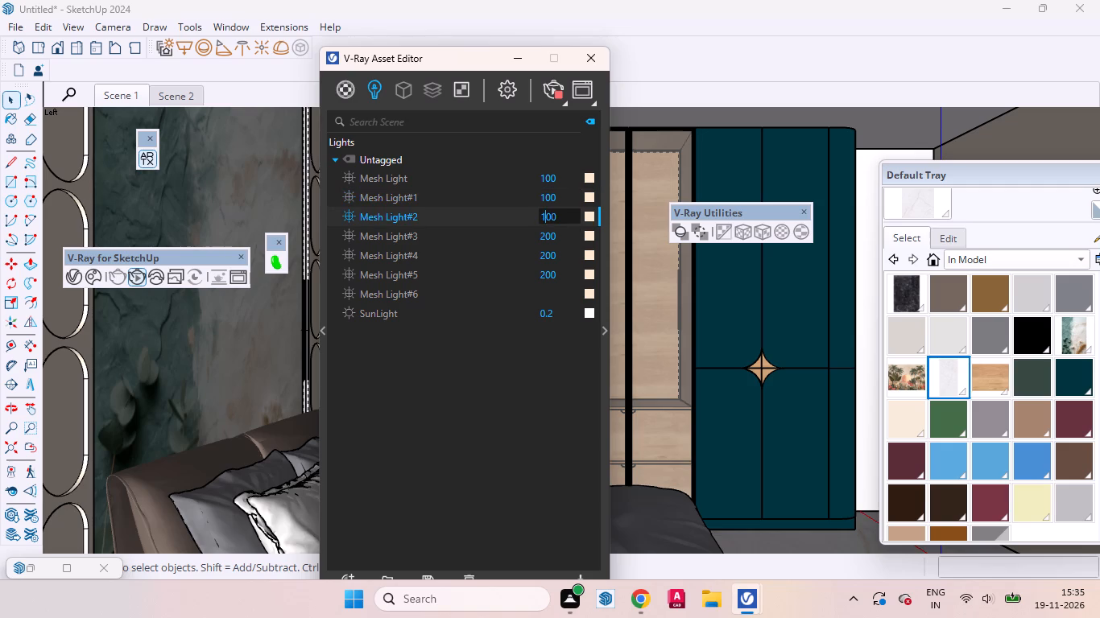
left_click(546, 238)
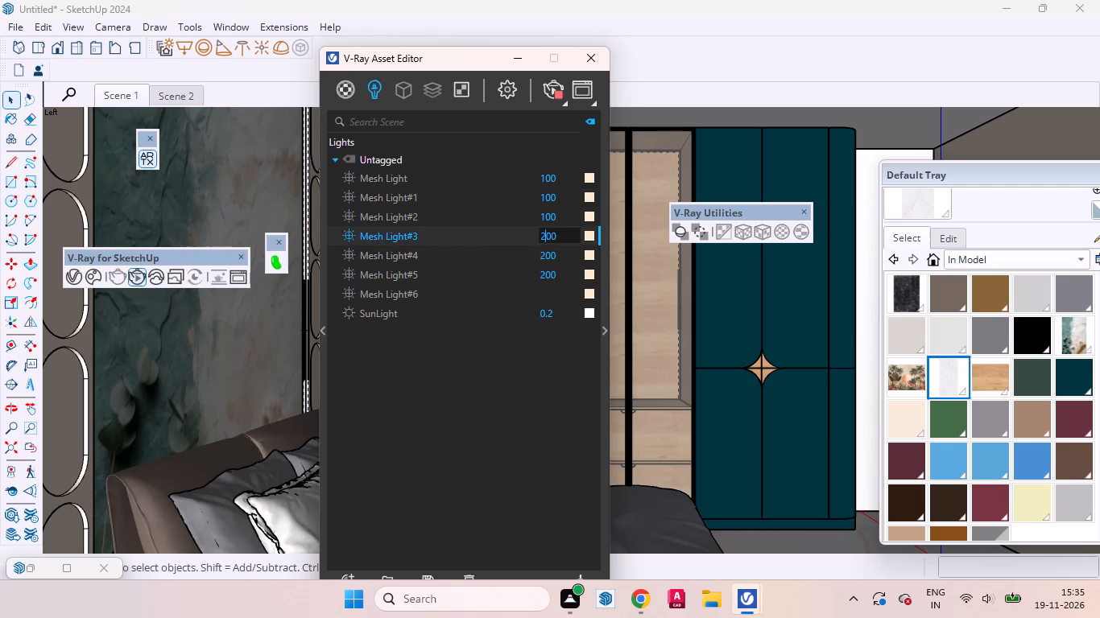
key("BackSpace")
key("1")
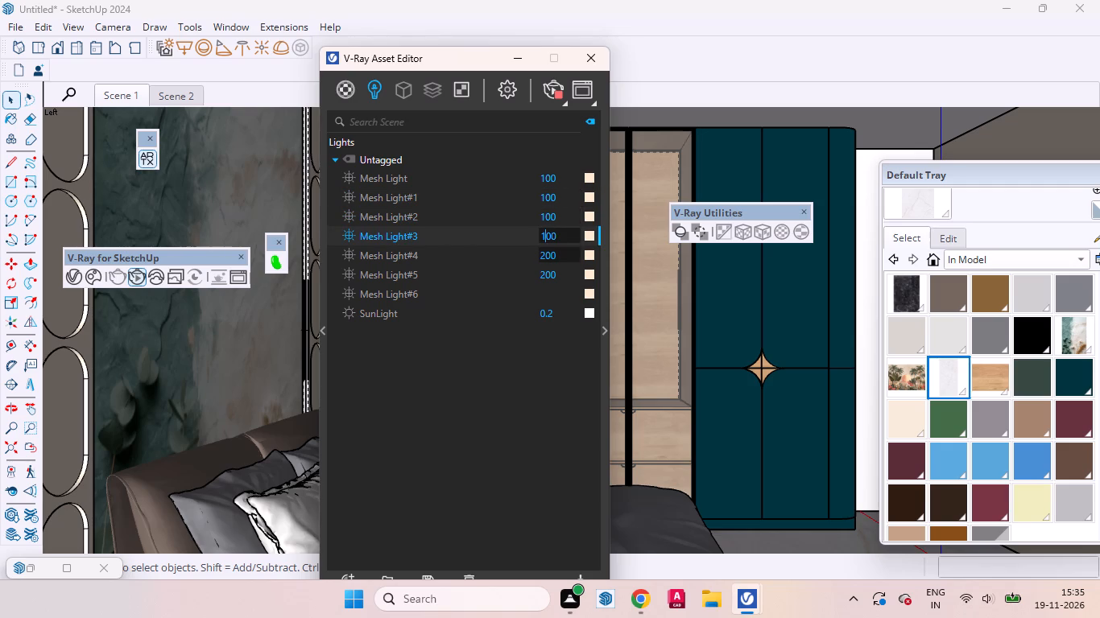
Set the V-Ray intensity of Mesh Light#4 to 50.
left_click(547, 256)
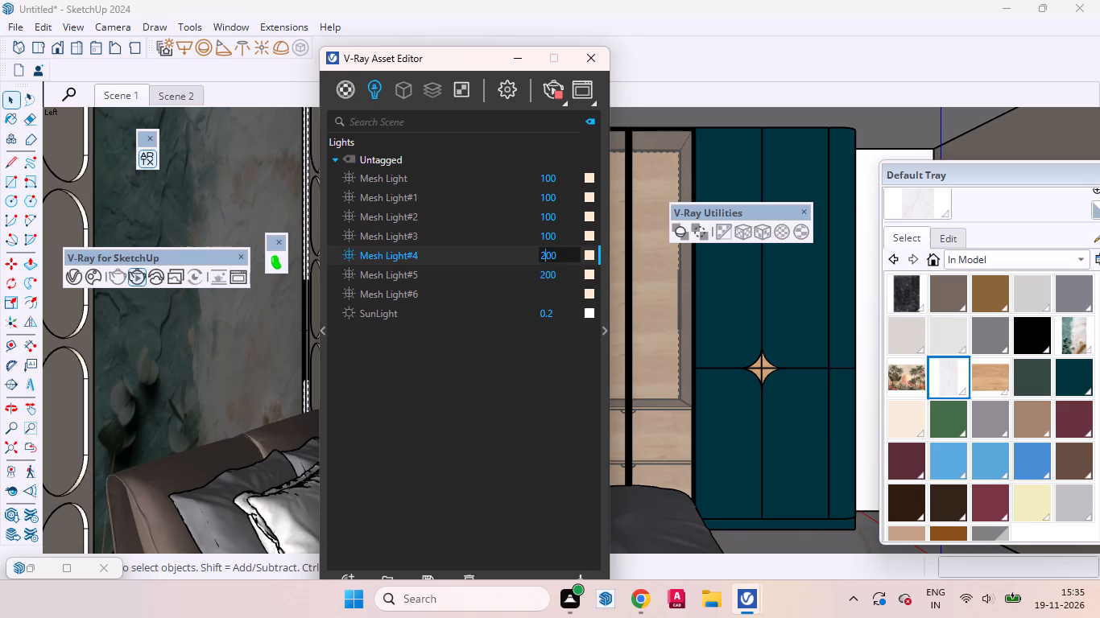
key("BackSpace")
key("Right")
key("BackSpace")
key("5")
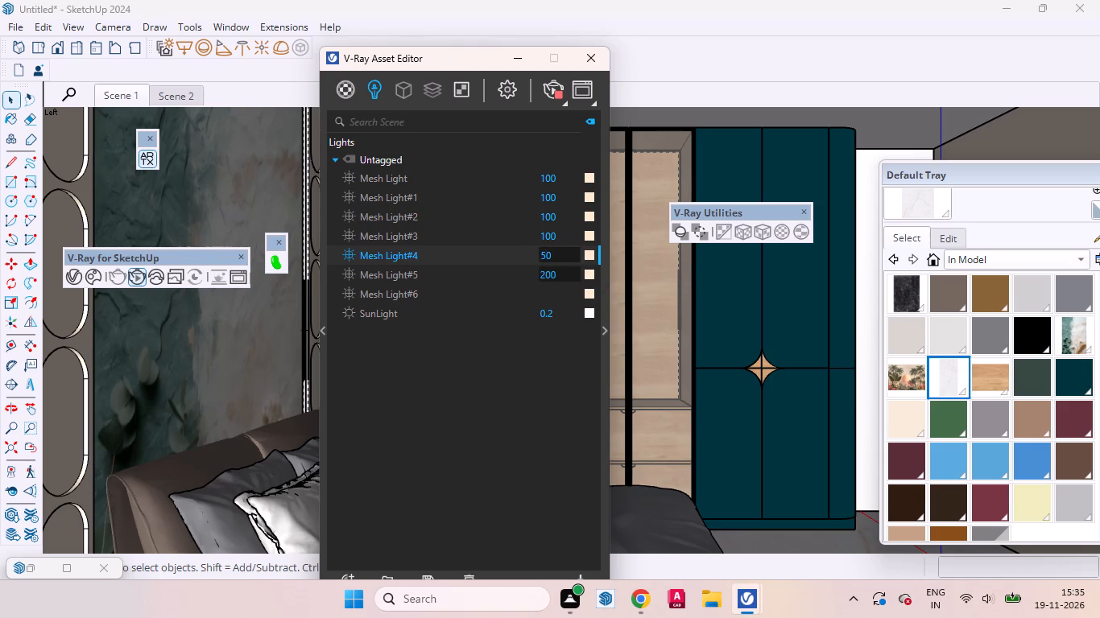
Set the V-Ray intensity of Mesh Light#5 to 50.
left_click(549, 275)
key("BackSpace")
key("BackSpace")
key("5")
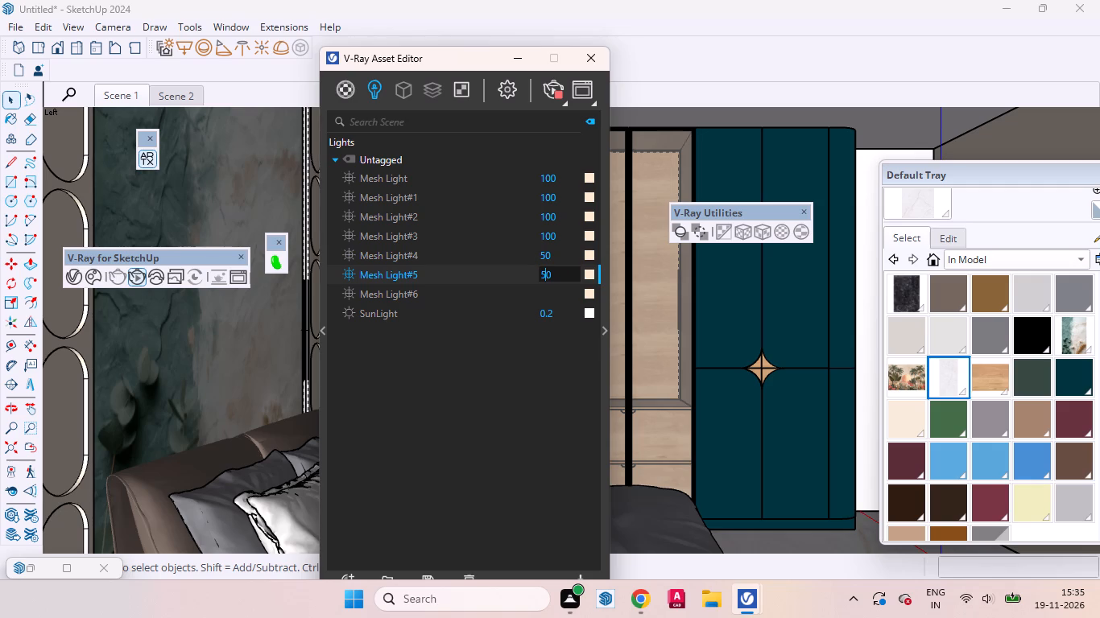
key("Return")
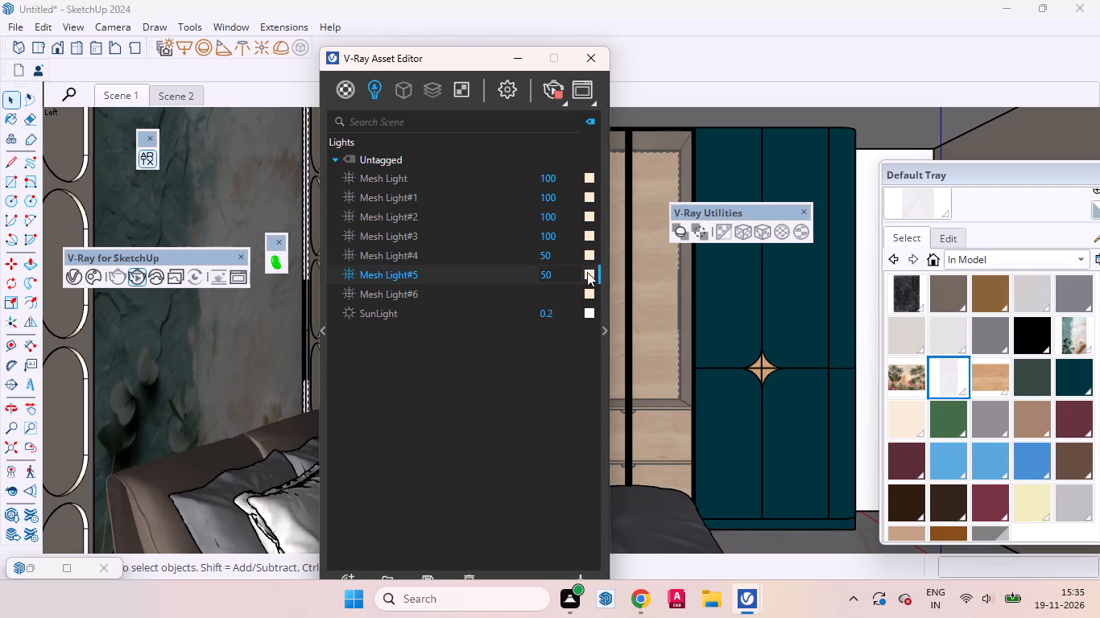
Set the colour temperature of Mesh Light#5 to 4000 K and copy its colour to Mesh Light#4.
left_click(587, 272)
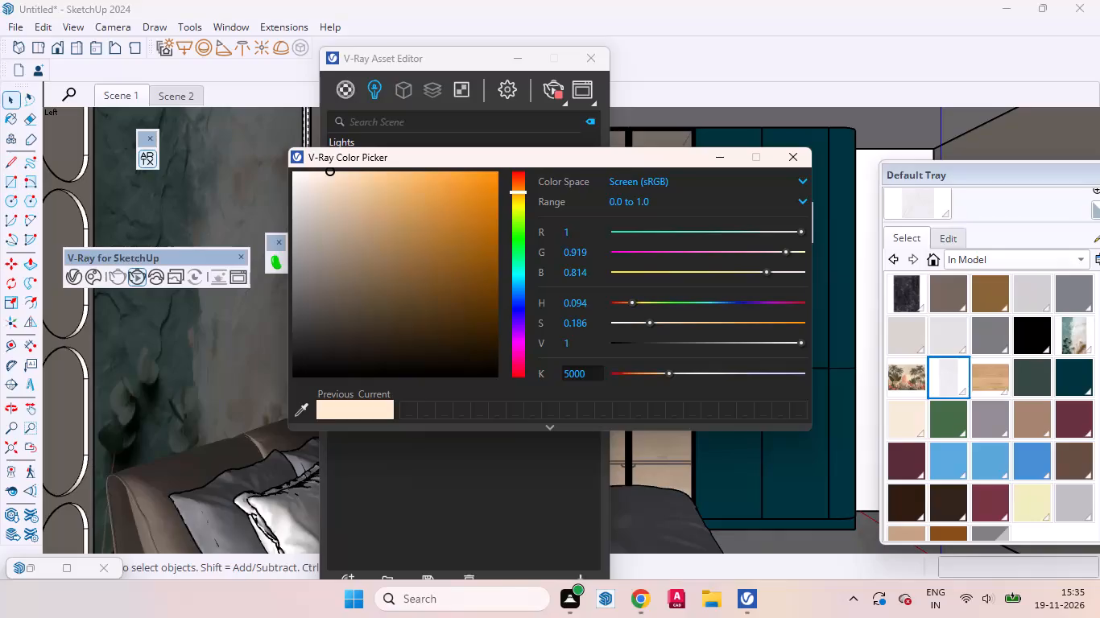
left_click_drag(573, 374, 572, 374)
left_click_drag(572, 374, 562, 378)
key("BackSpace")
key("4")
key("0")
key("Return")
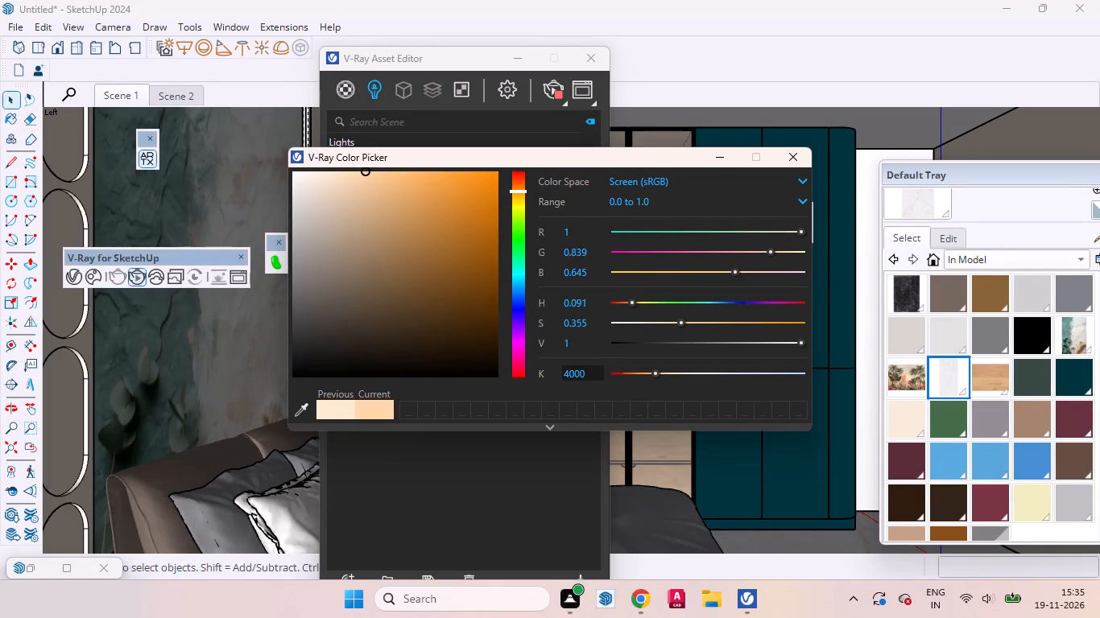
left_click(799, 154)
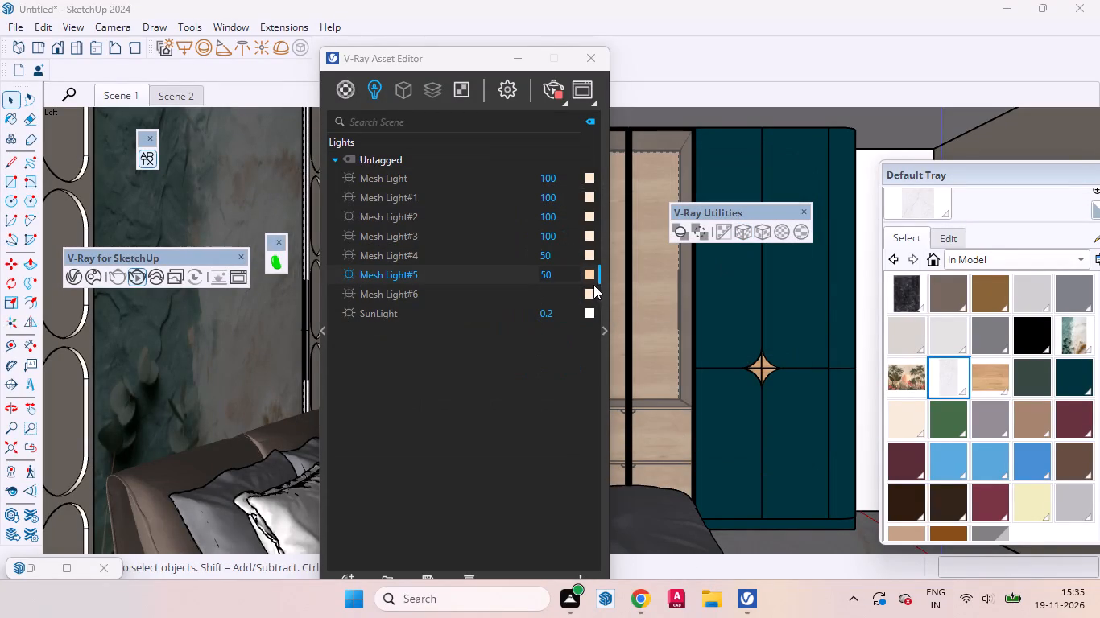
left_click_drag(589, 277, 588, 257)
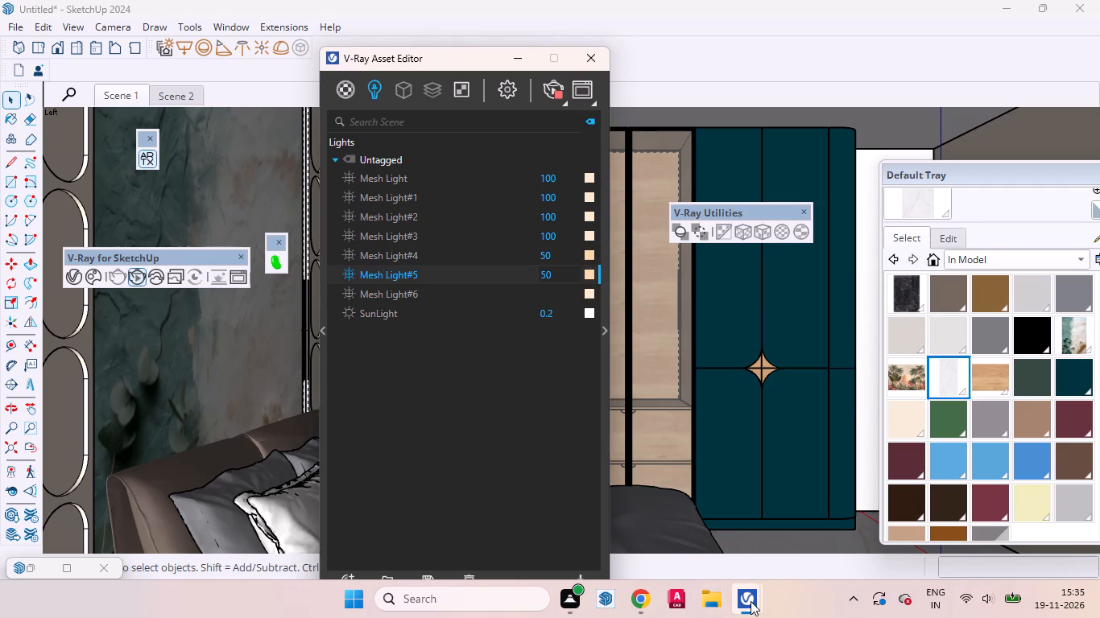
Check the wardrobe's lighting and framing in the V-Ray frame buffer, then minimise it.
left_click(716, 537)
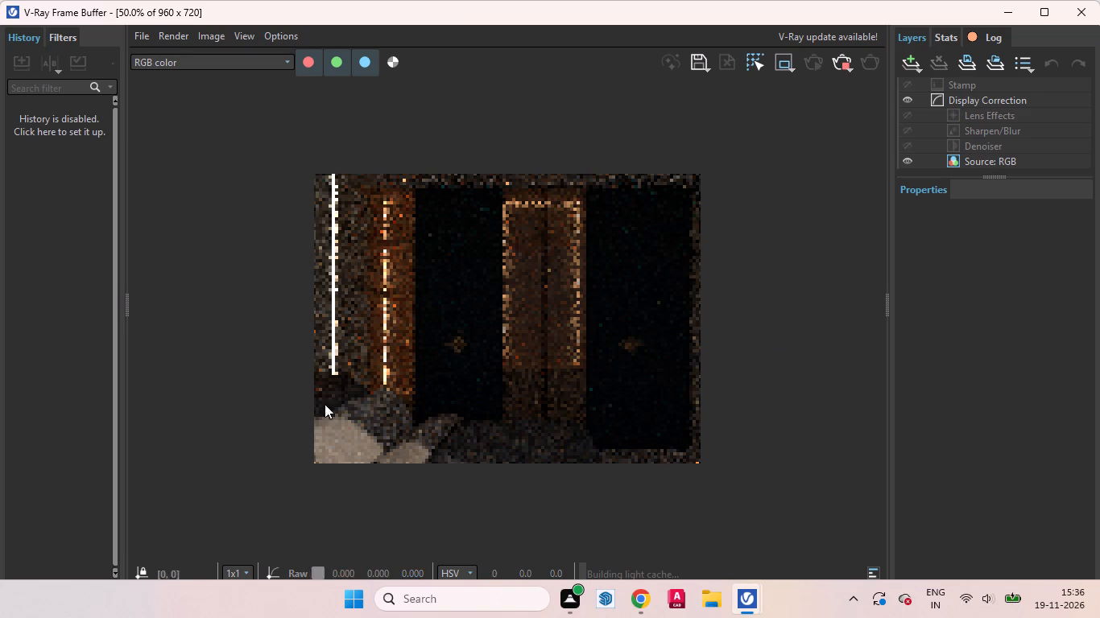
left_click_drag(318, 176, 759, 435)
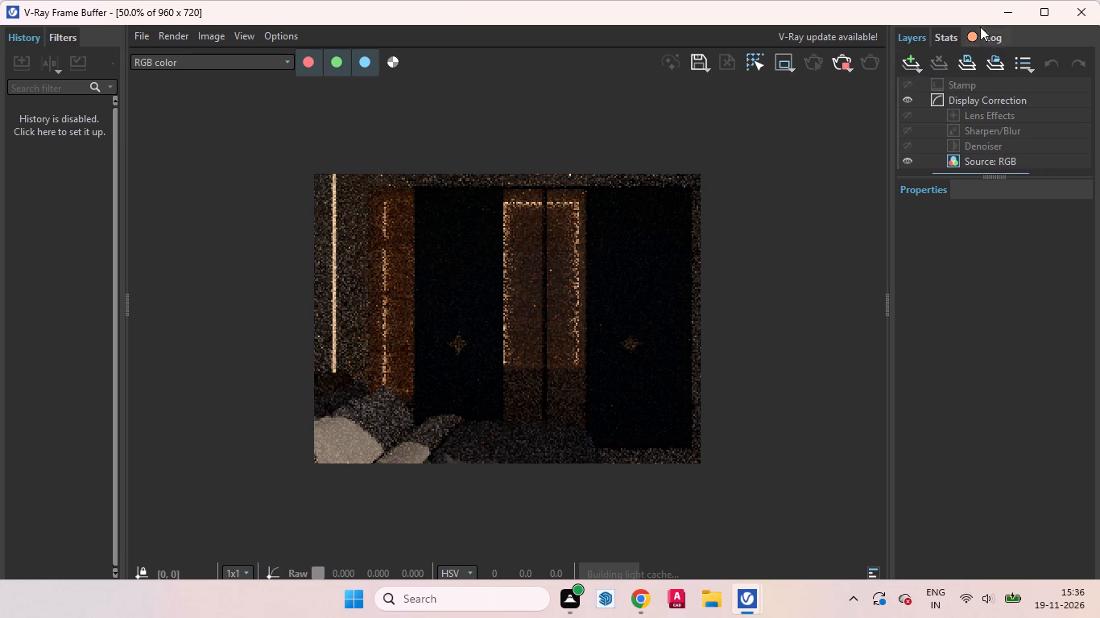
left_click(1000, 13)
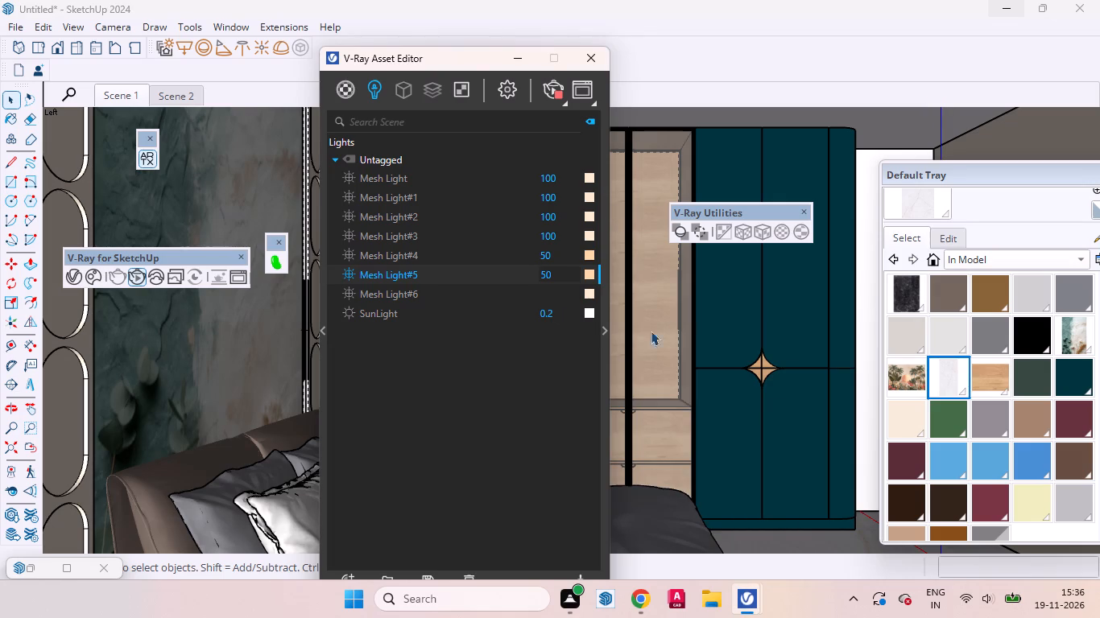
Zoom the SketchUp camera out slightly to widen the wardrobe framing and check it in the live render.
scroll(669, 360, "down", 1)
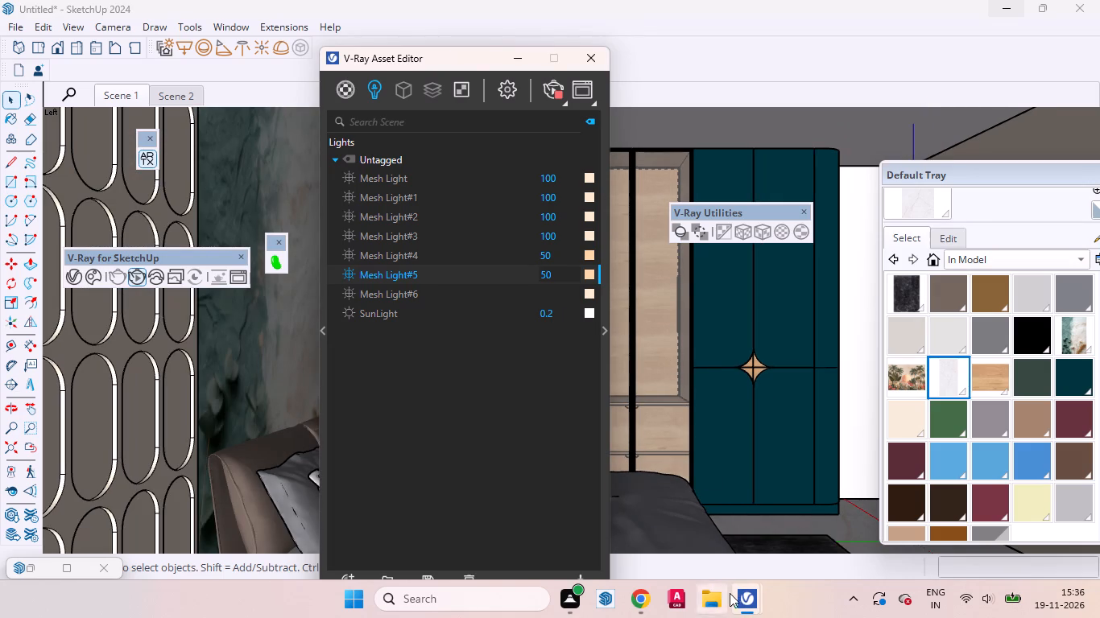
left_click(719, 539)
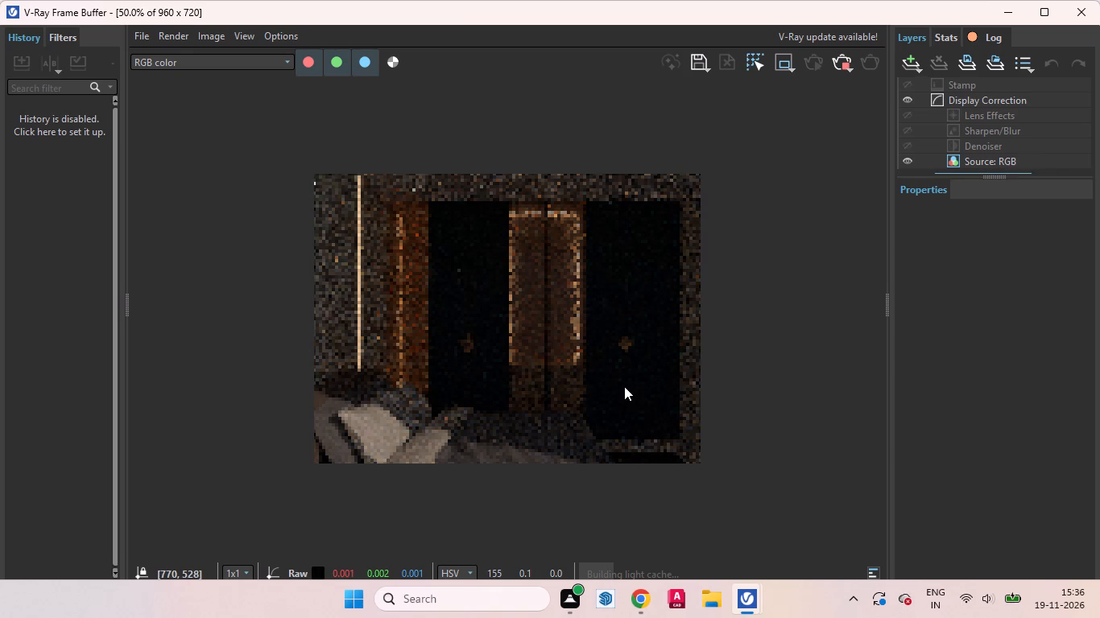
left_click(1007, 14)
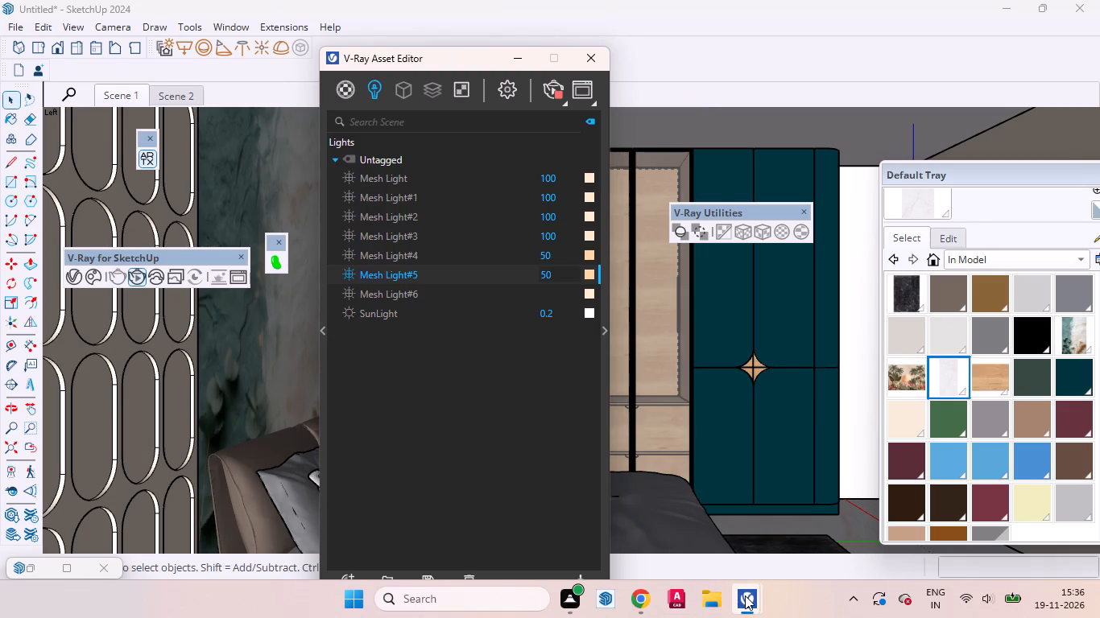
Examine the reframed wardrobe render in the V-Ray frame buffer for composition and mesh light balance as it progresses.
left_click(697, 538)
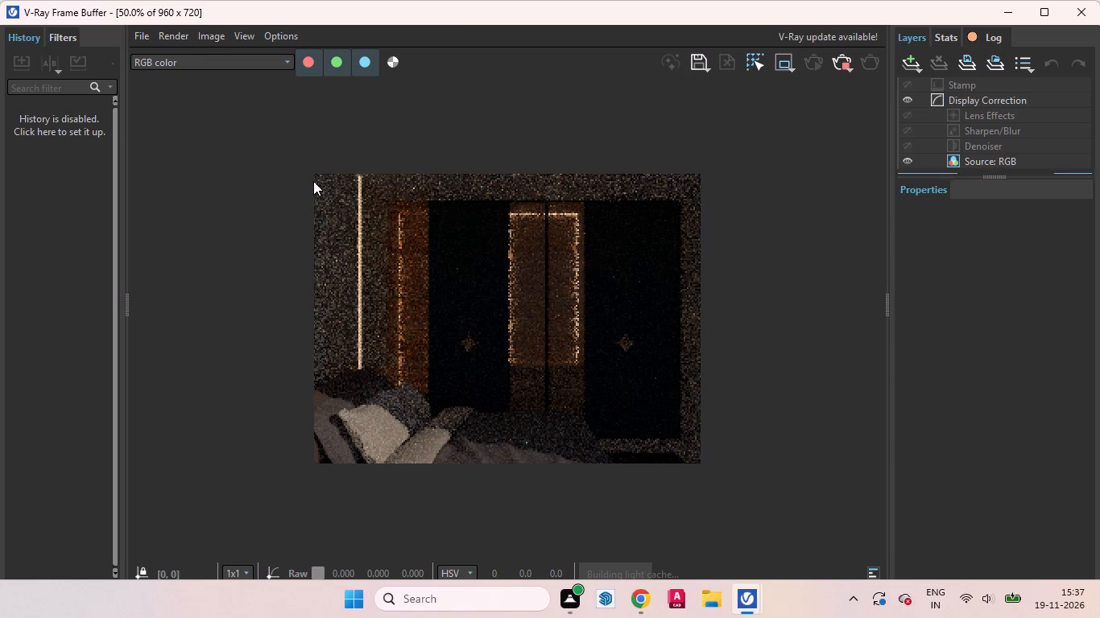
left_click_drag(313, 176, 692, 440)
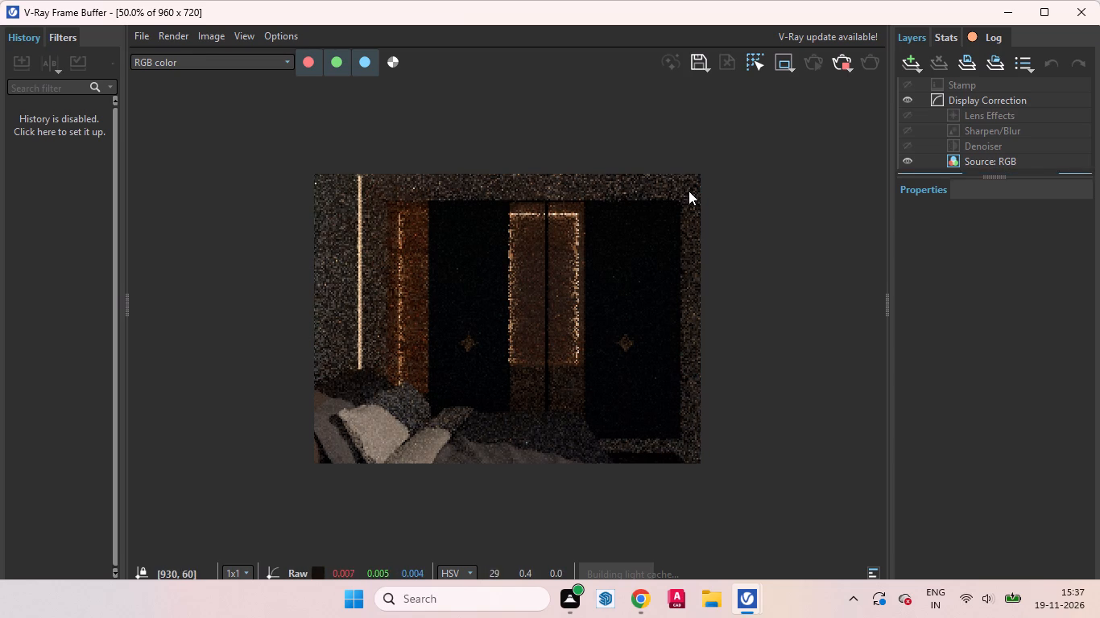
left_click_drag(690, 180, 180, 498)
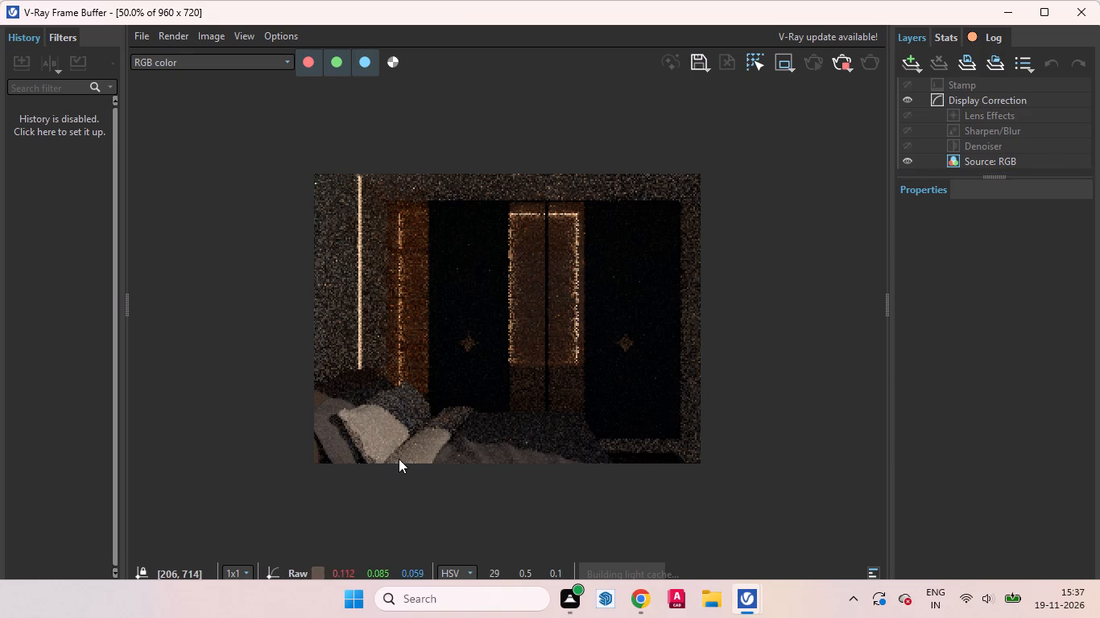
left_click_drag(314, 468, 314, 466)
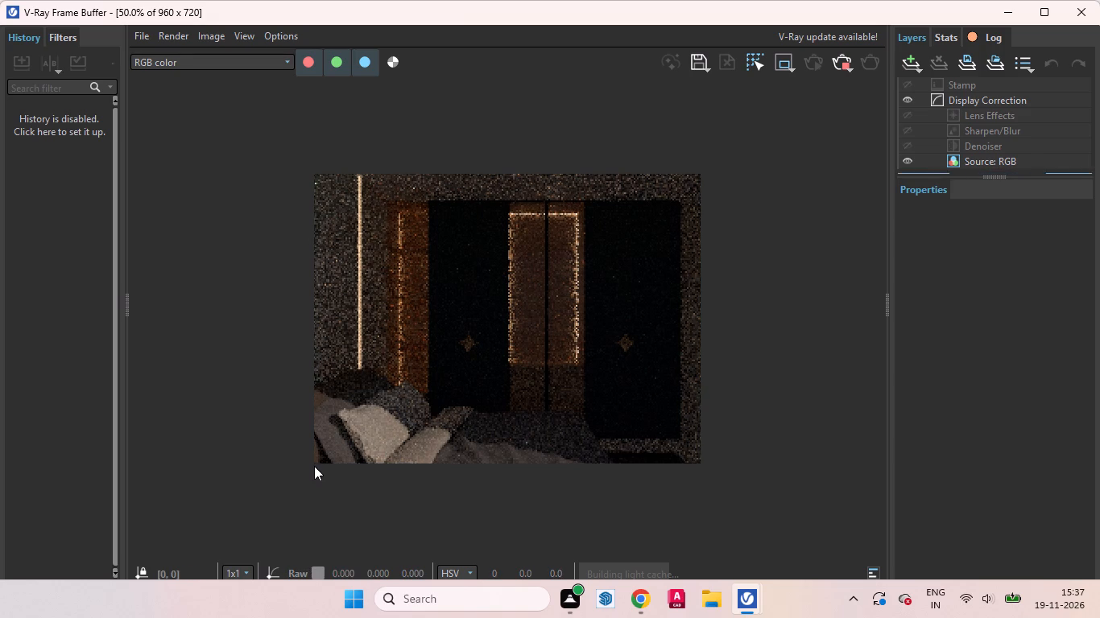
left_click_drag(314, 466, 316, 450)
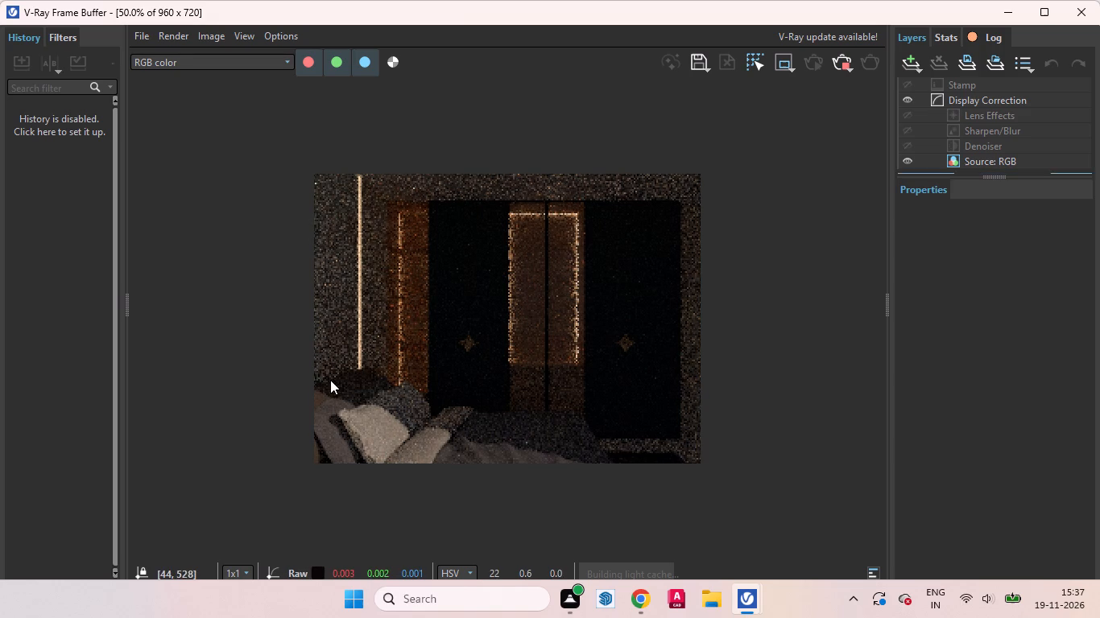
left_click_drag(310, 298, 660, 290)
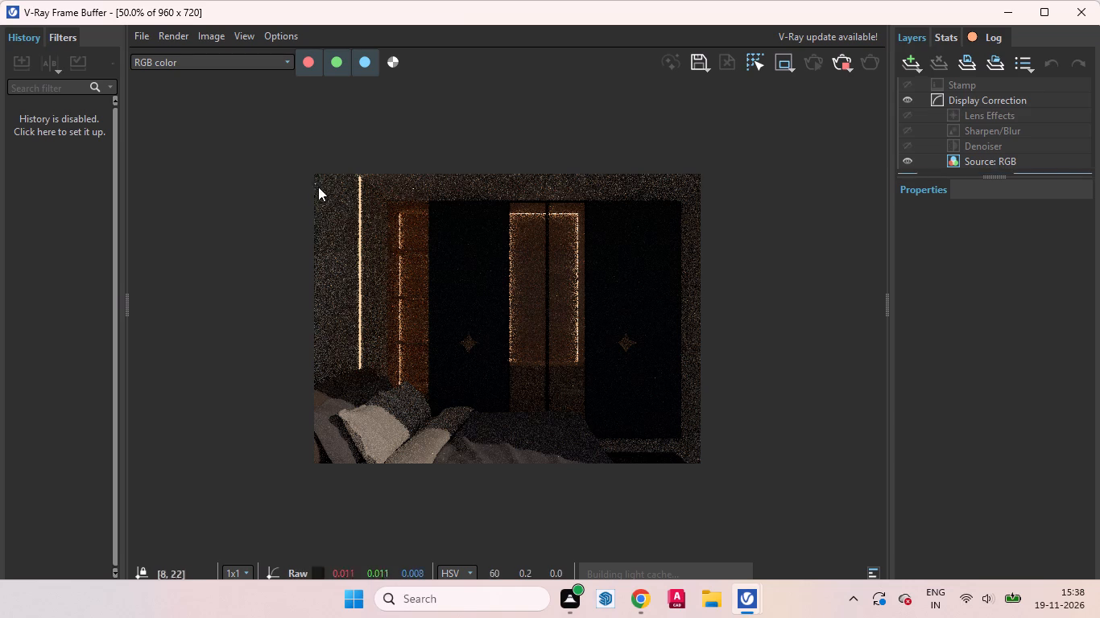
left_click_drag(310, 180, 660, 418)
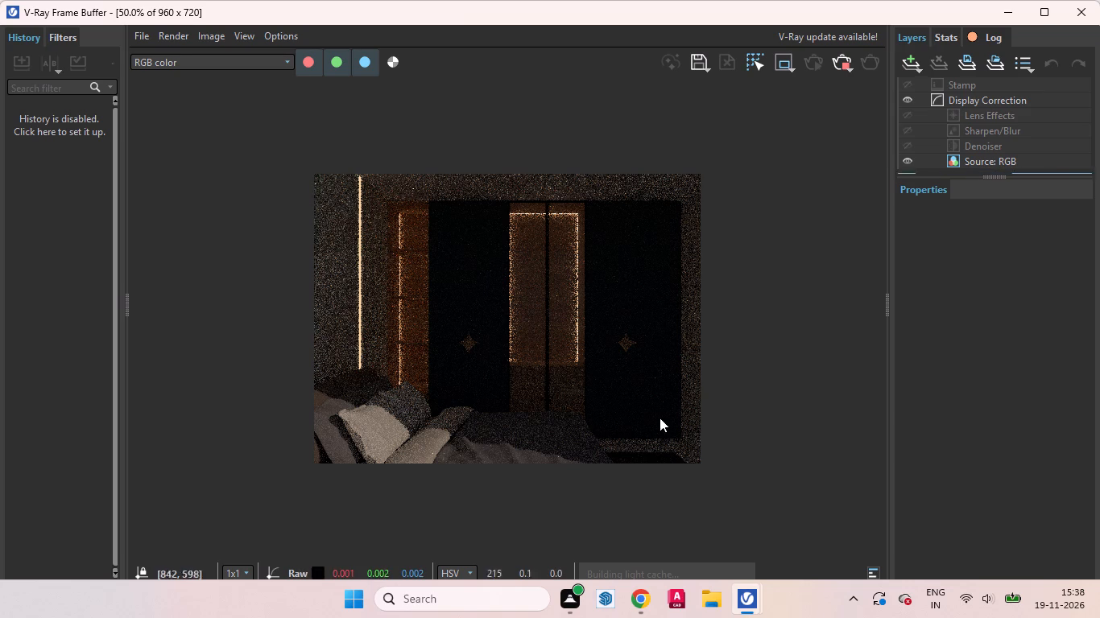
left_click_drag(660, 418, 721, 468)
left_click_drag(686, 182, 659, 208)
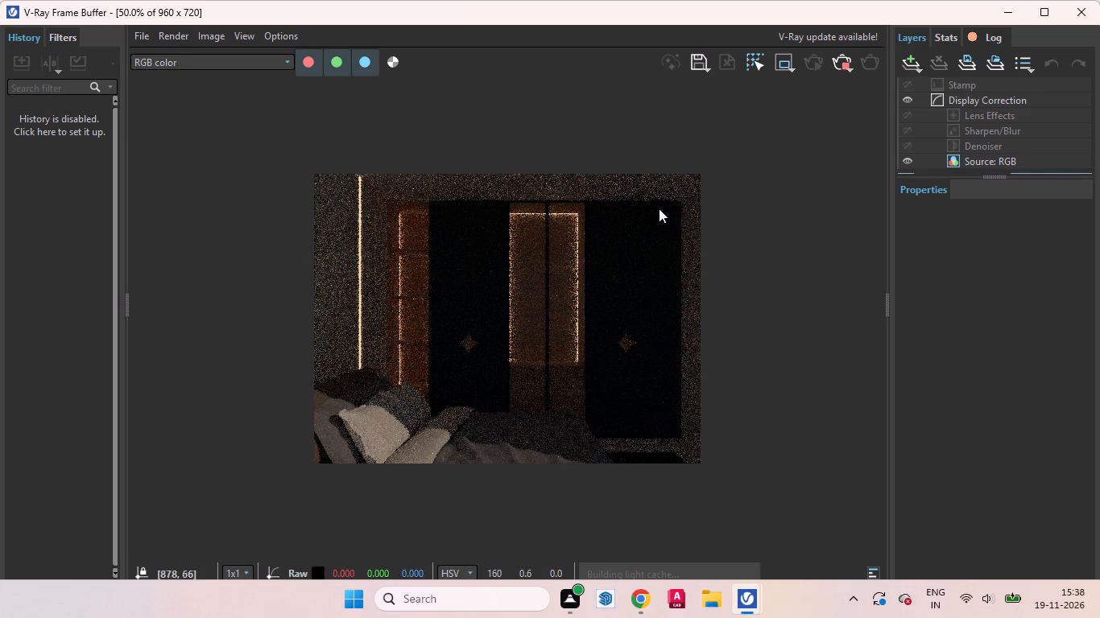
left_click_drag(659, 208, 297, 484)
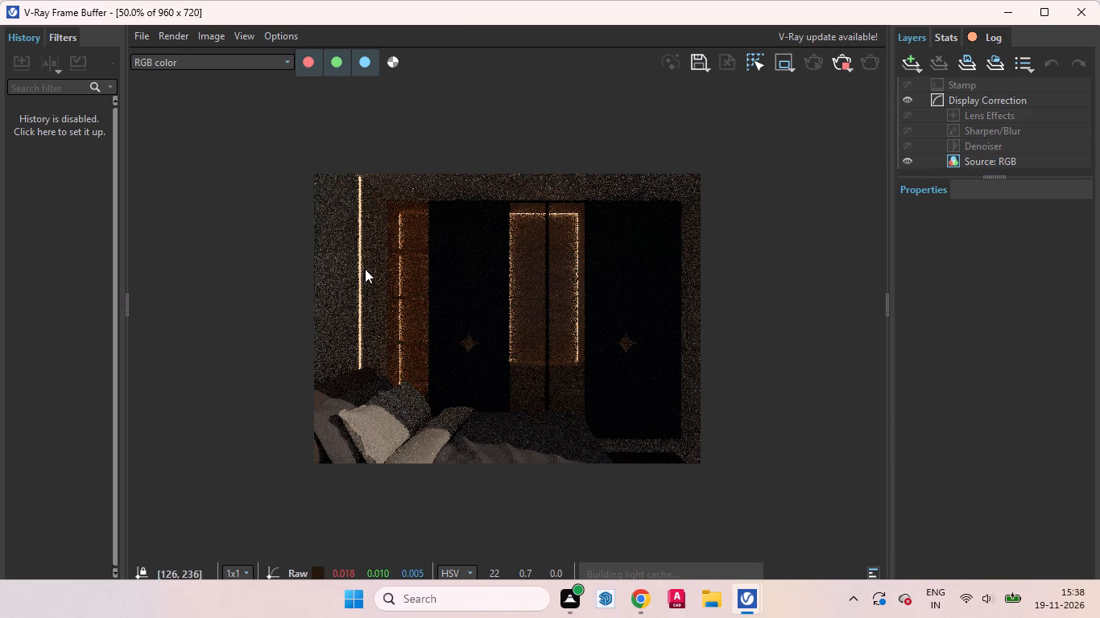
left_click(1001, 14)
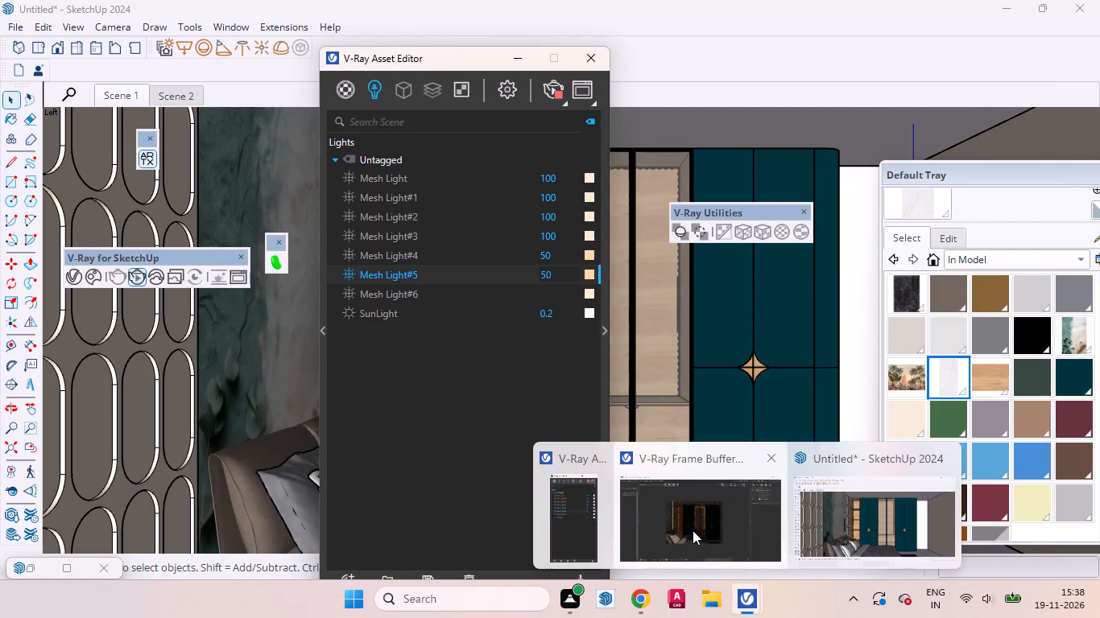
left_click(692, 530)
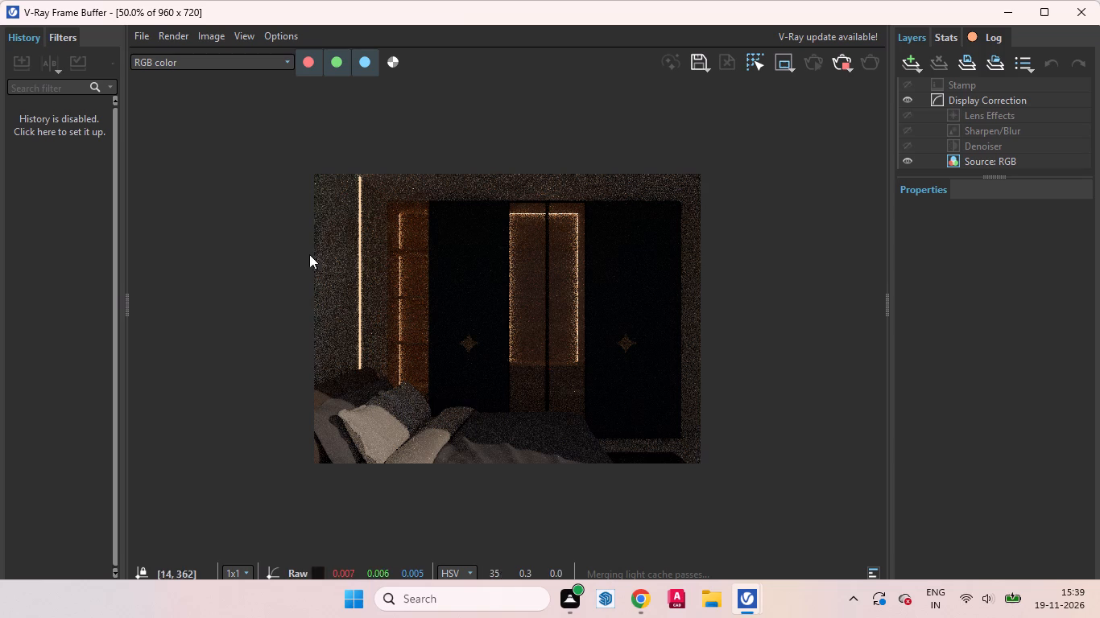
left_click(1021, 8)
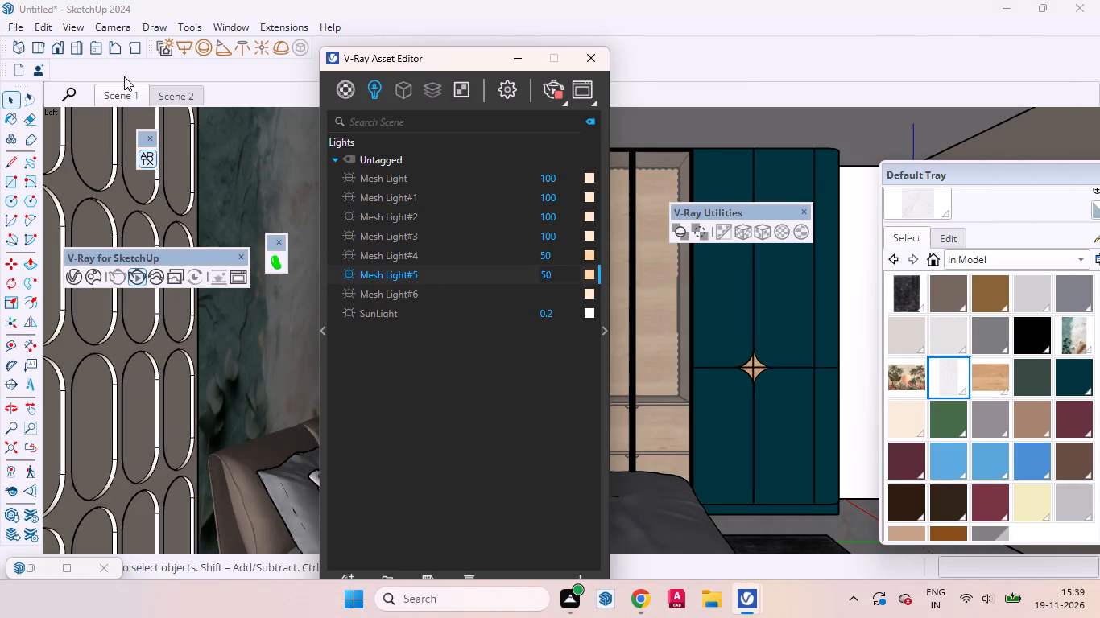
Update Scene 1 with the current wider wardrobe view.
right_click(125, 97)
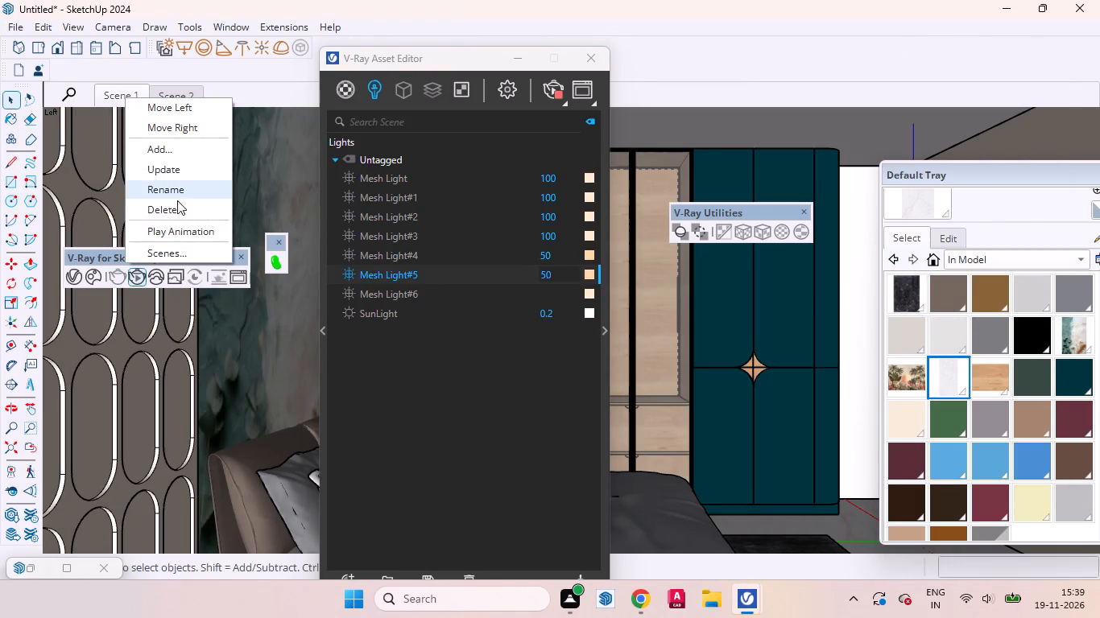
left_click(175, 177)
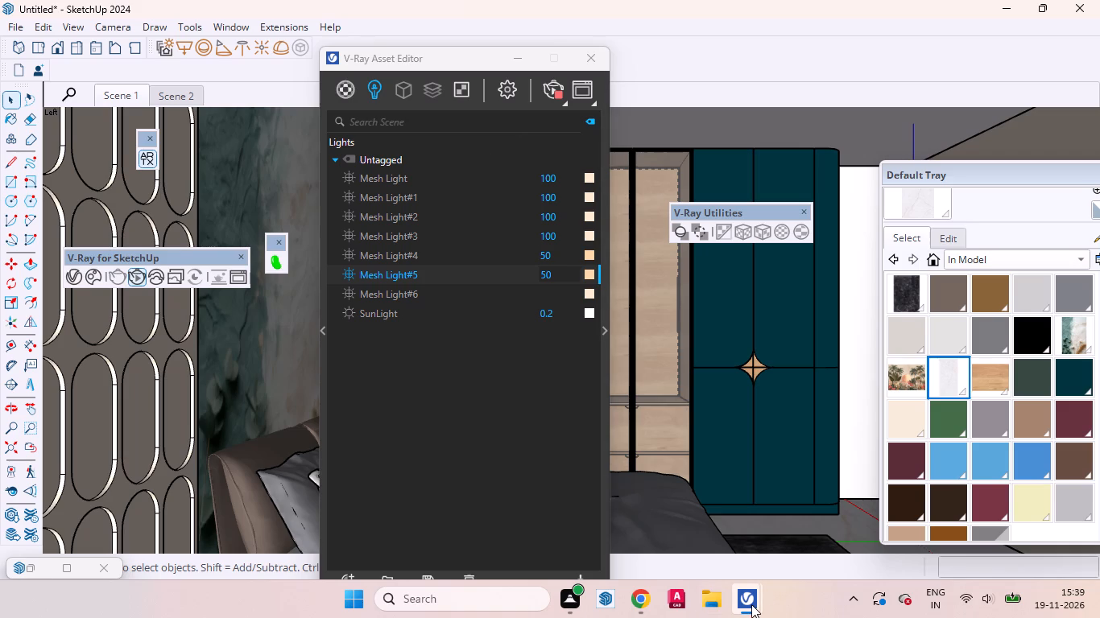
Check the progress of the wardrobe render in the V-Ray frame buffer, then minimise it.
left_click(724, 542)
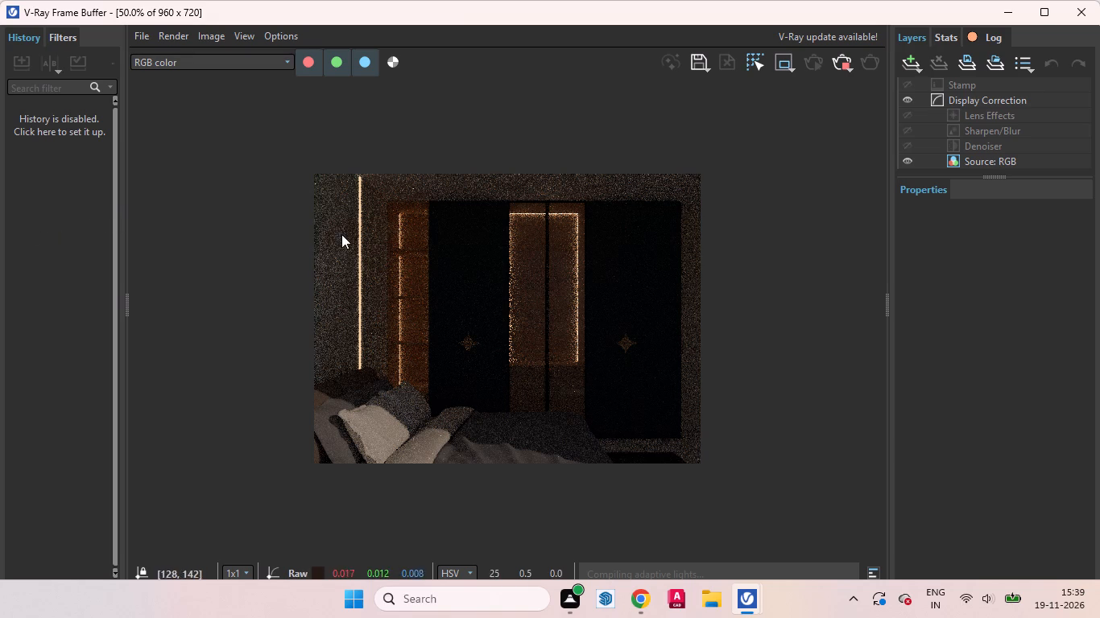
left_click_drag(317, 178, 572, 356)
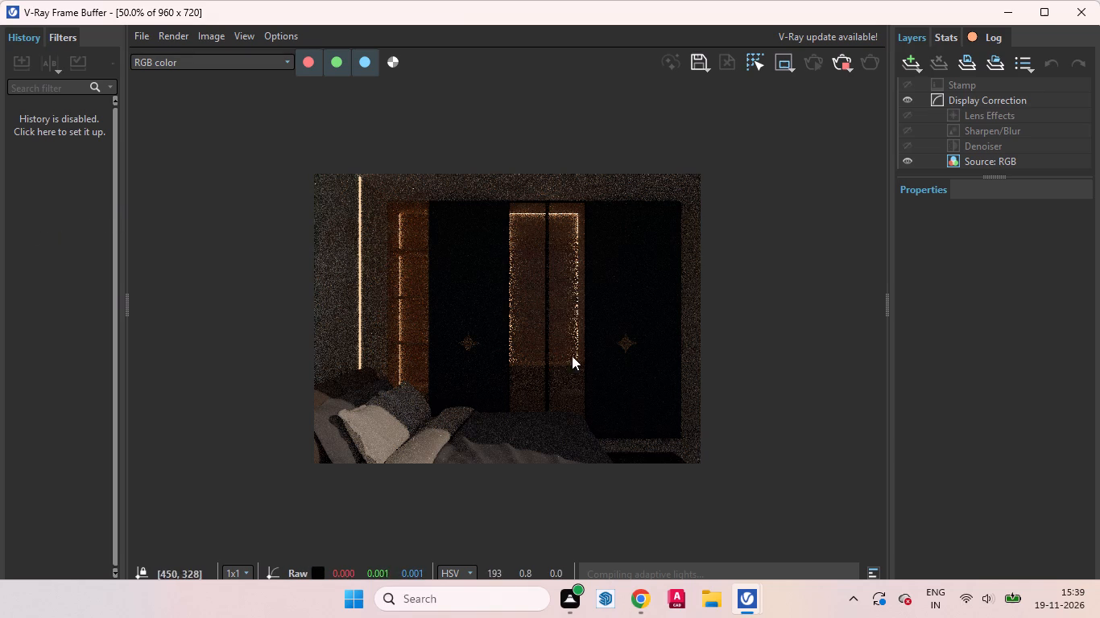
left_click_drag(572, 356, 664, 447)
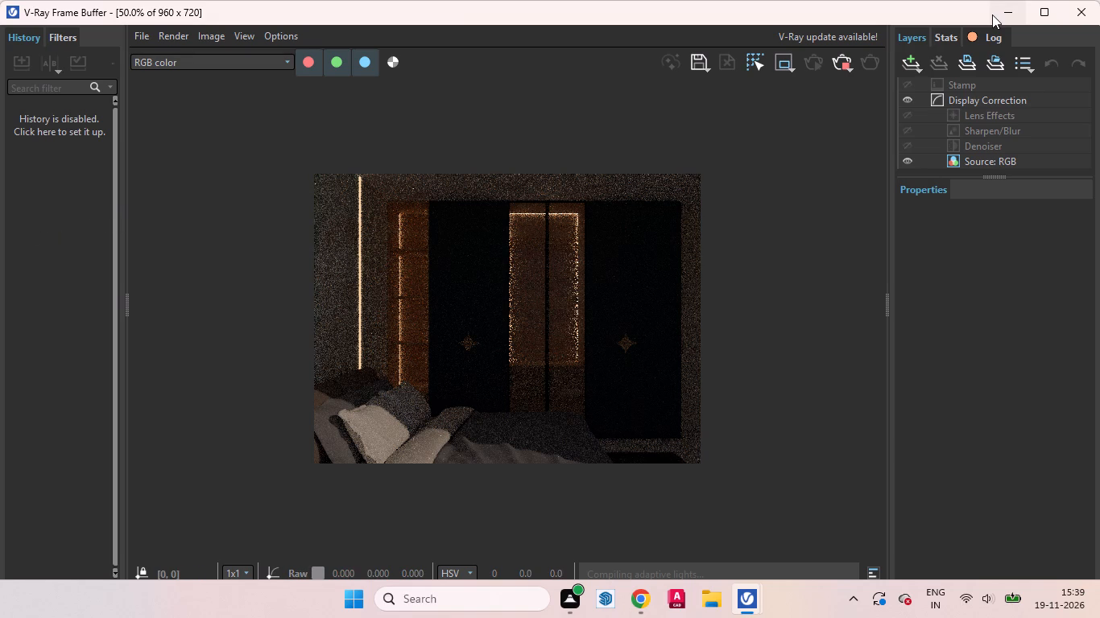
left_click(992, 14)
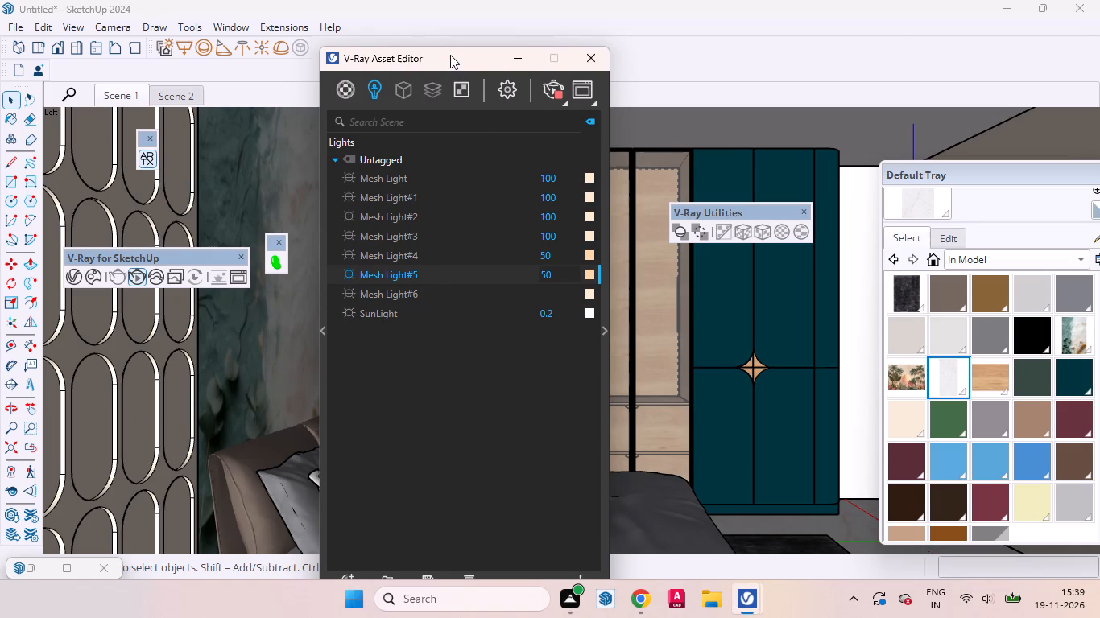
Update Scene 1 again with the current view, moving the V-Ray Asset Editor clear of the wardrobe.
left_click_drag(450, 55, 662, 128)
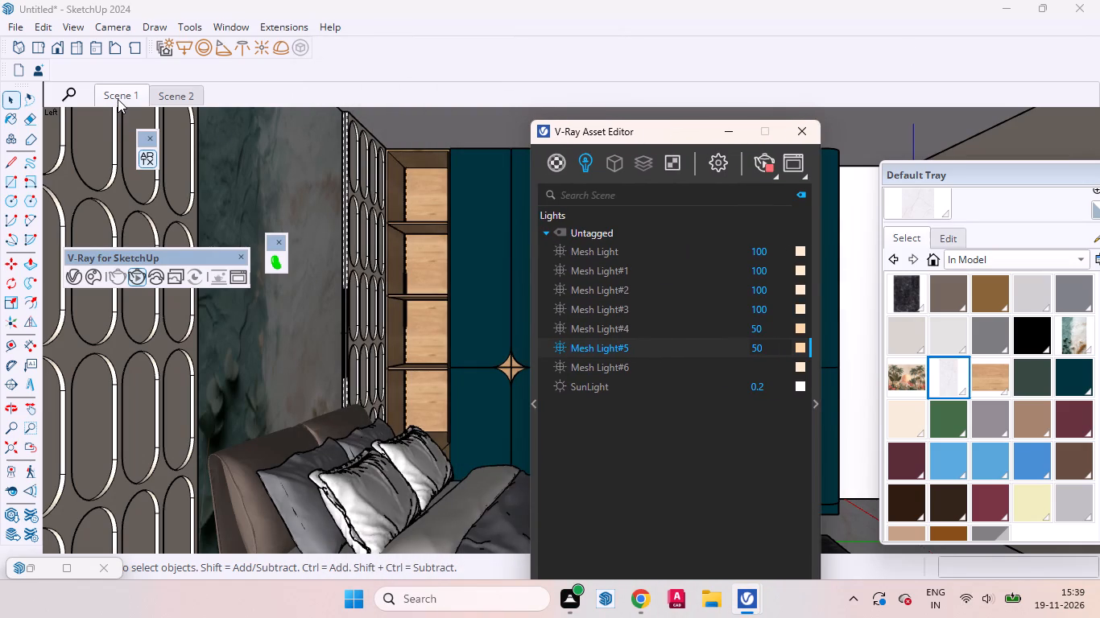
right_click(118, 99)
left_click(151, 173)
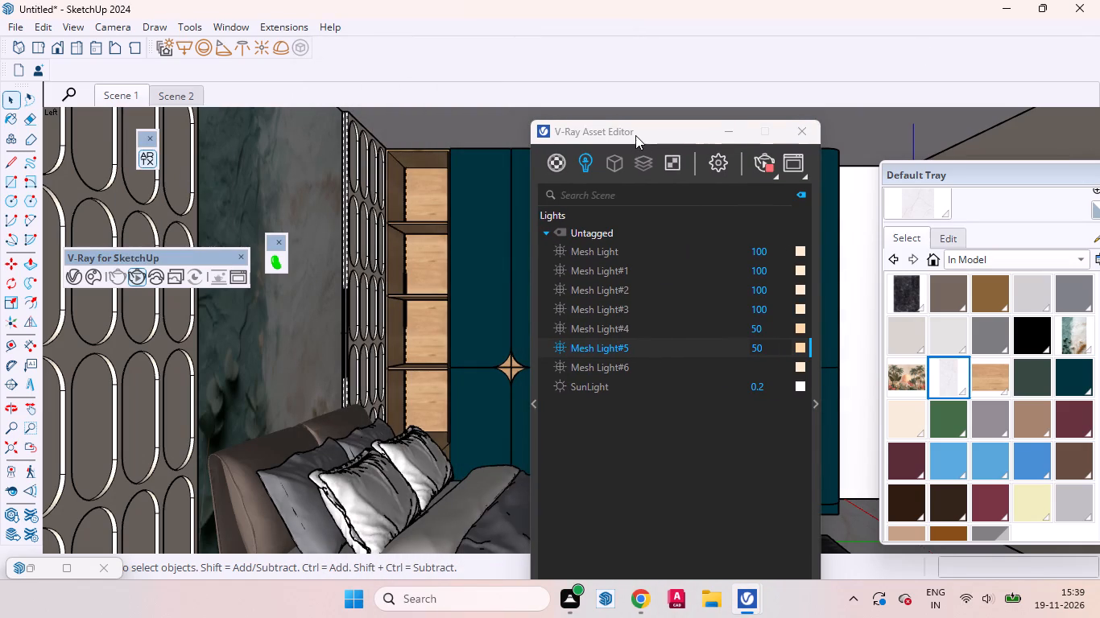
left_click_drag(653, 135, 267, 105)
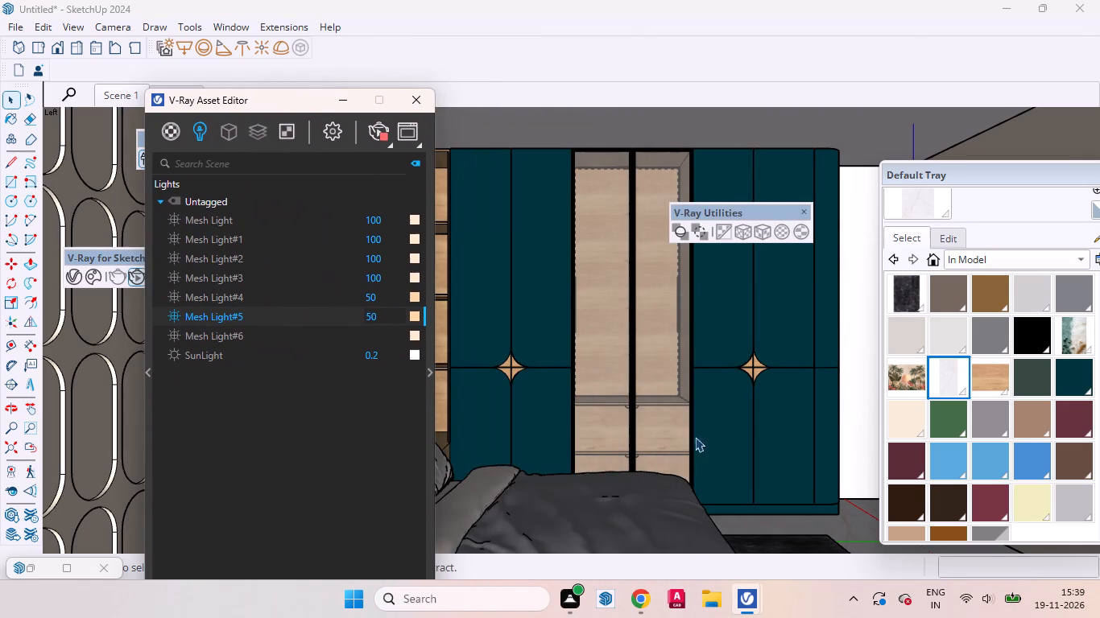
Check the wardrobe render in the V-Ray frame buffer, then minimise both it and the V-Ray Asset Editor.
left_click(714, 518)
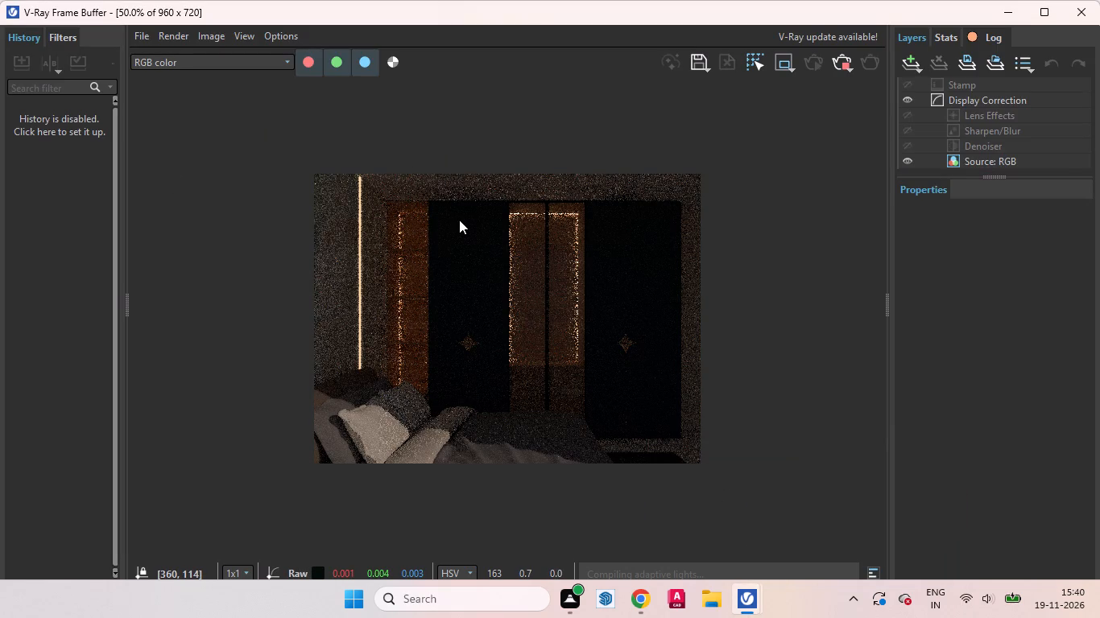
left_click(999, 10)
left_click_drag(292, 97, 304, 218)
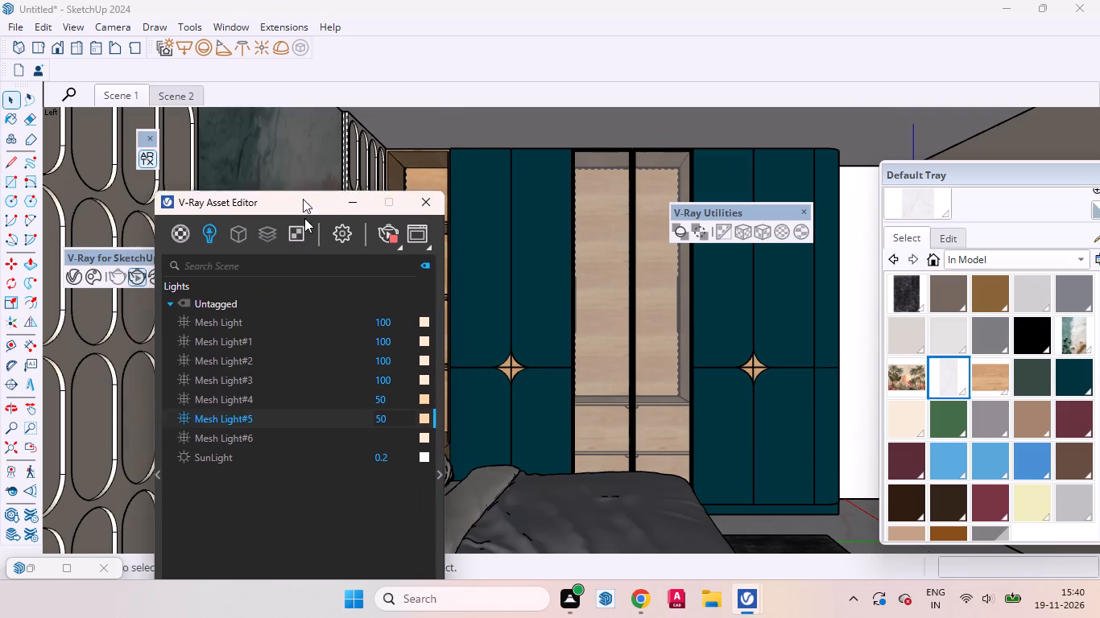
left_click_drag(304, 218, 666, 173)
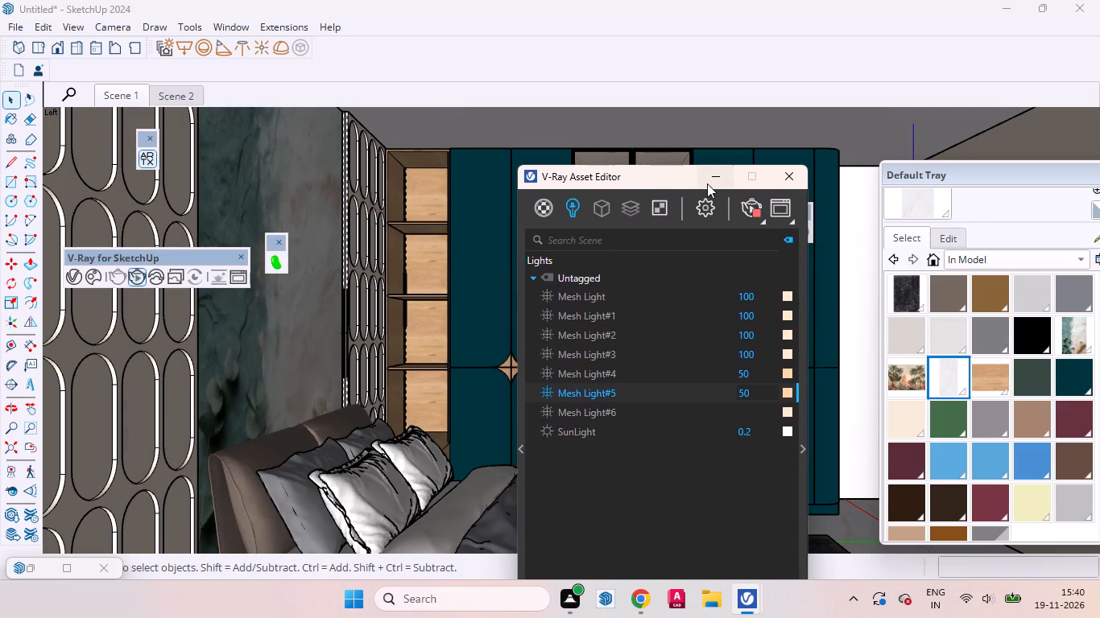
left_click(707, 183)
Dock the floating V-Ray Utilities toolbar beside the V-Ray light tools and move the small two-icon toolbar into the same row.
scroll(530, 430, "down", 2)
scroll(531, 437, "up", 1)
scroll(531, 437, "down", 6)
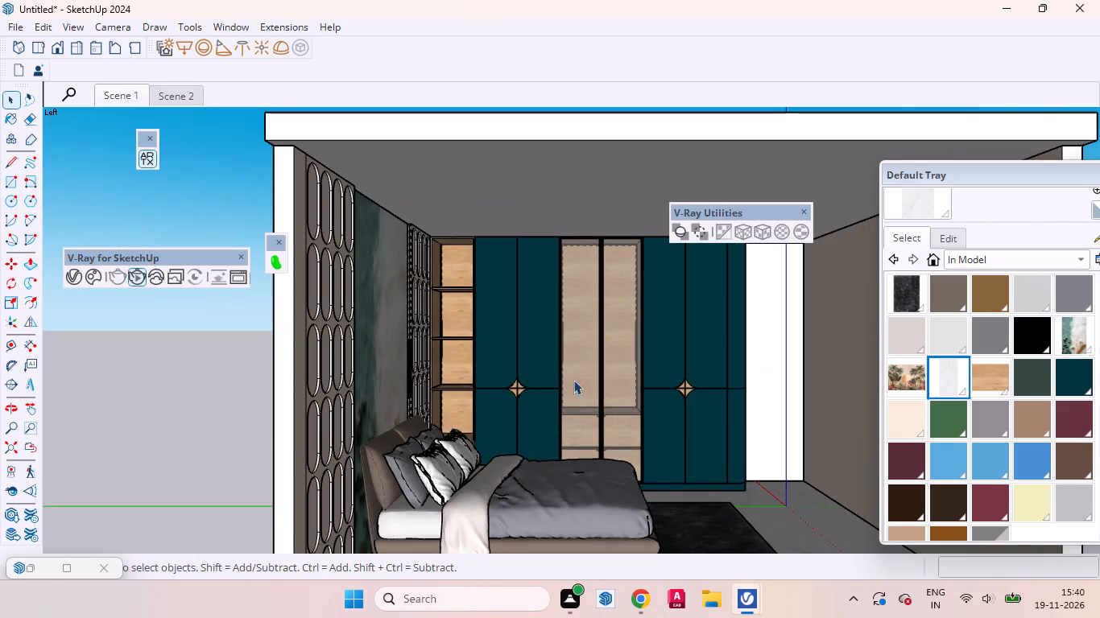
left_click_drag(767, 212, 692, 2)
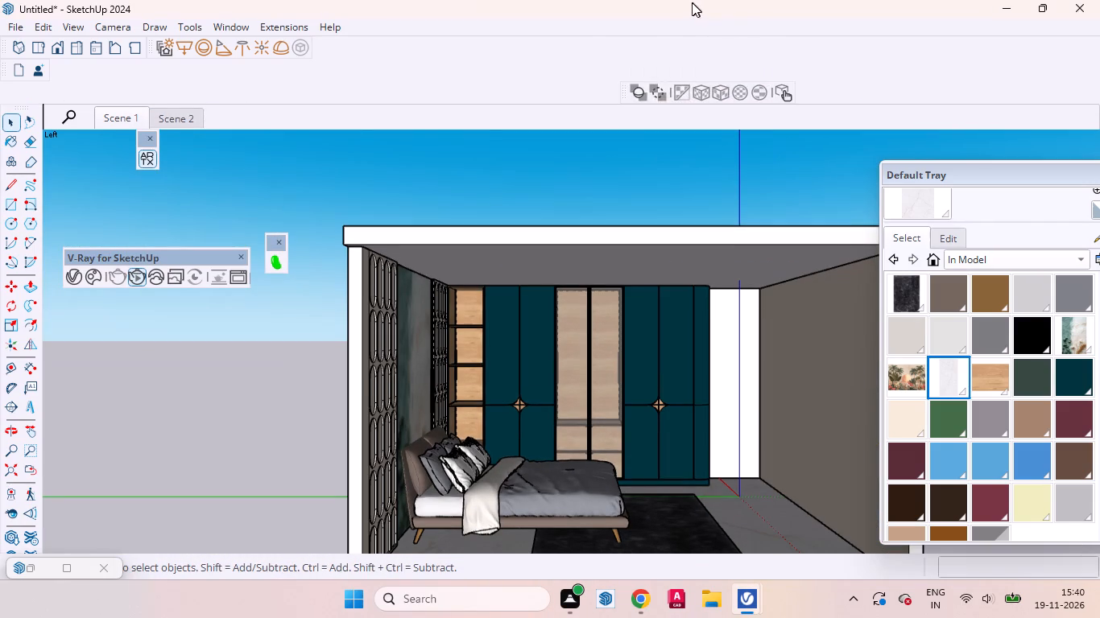
left_click_drag(692, 2, 689, 2)
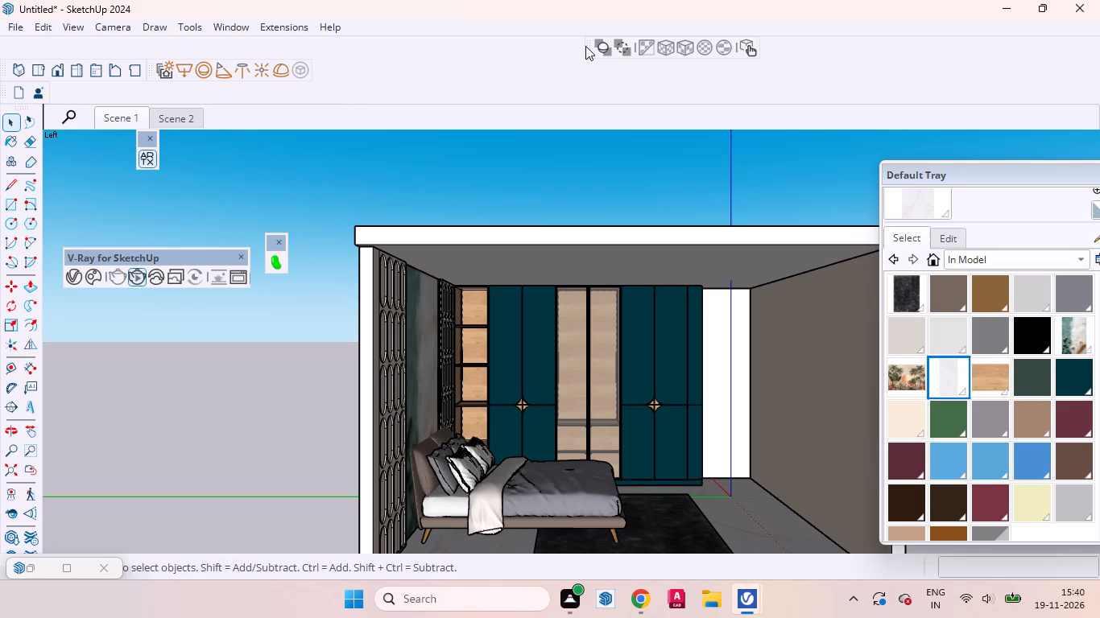
left_click_drag(586, 43, 320, 51)
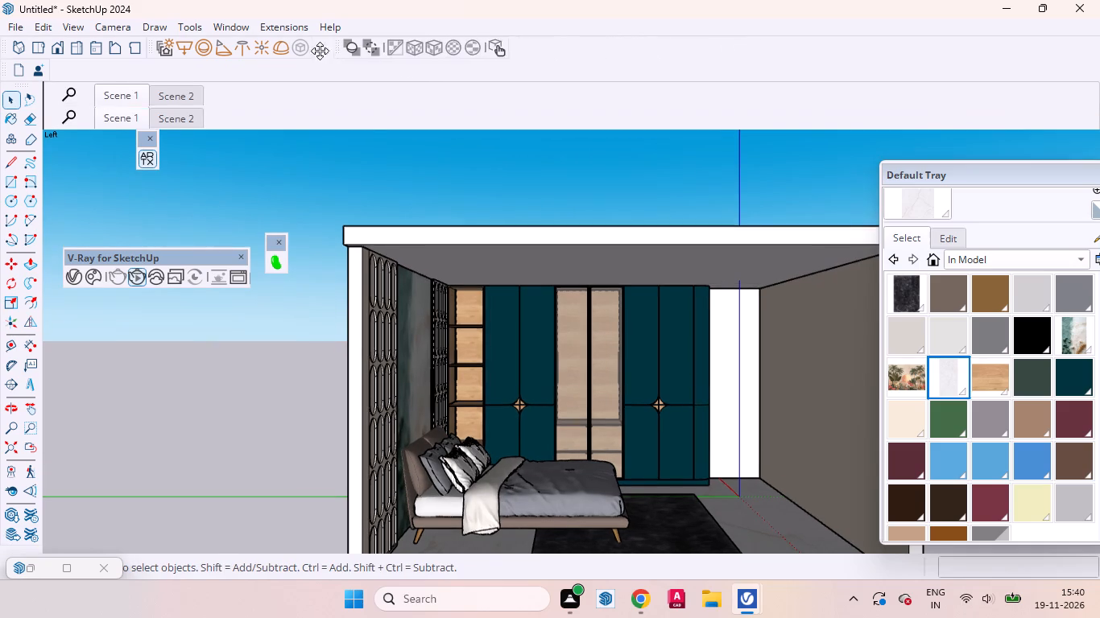
left_click_drag(320, 51, 317, 63)
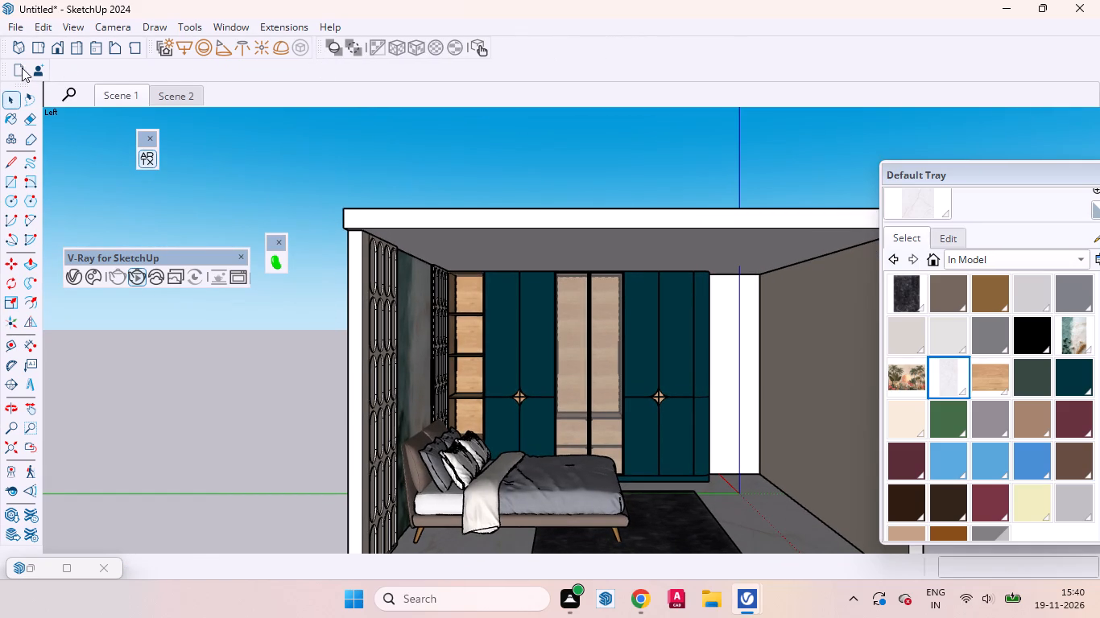
left_click_drag(3, 68, 527, 60)
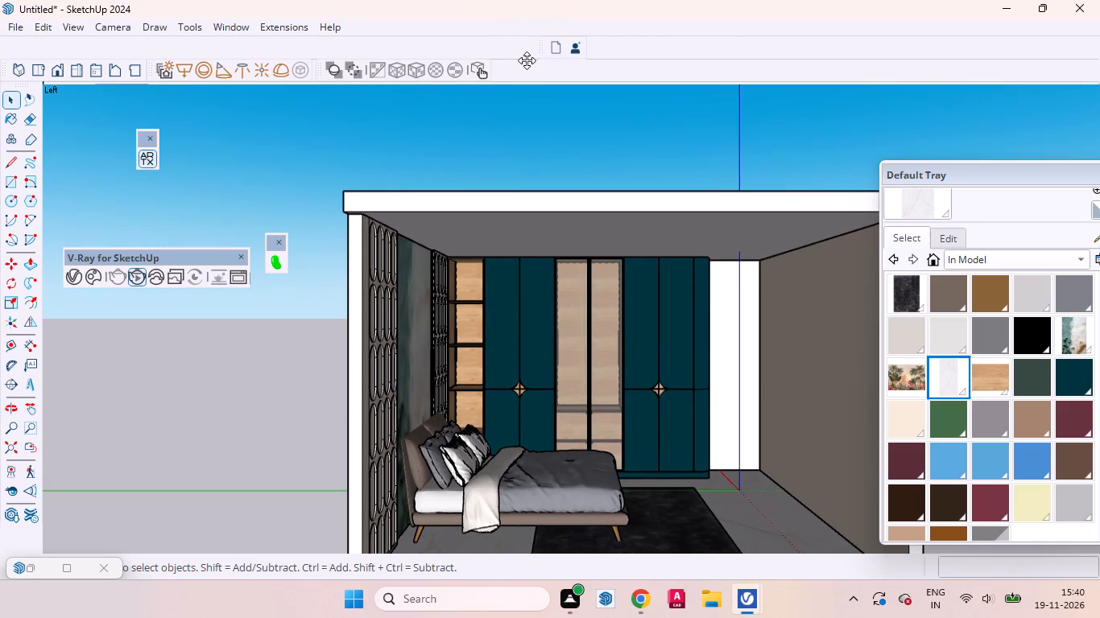
left_click_drag(527, 60, 523, 56)
key("space")
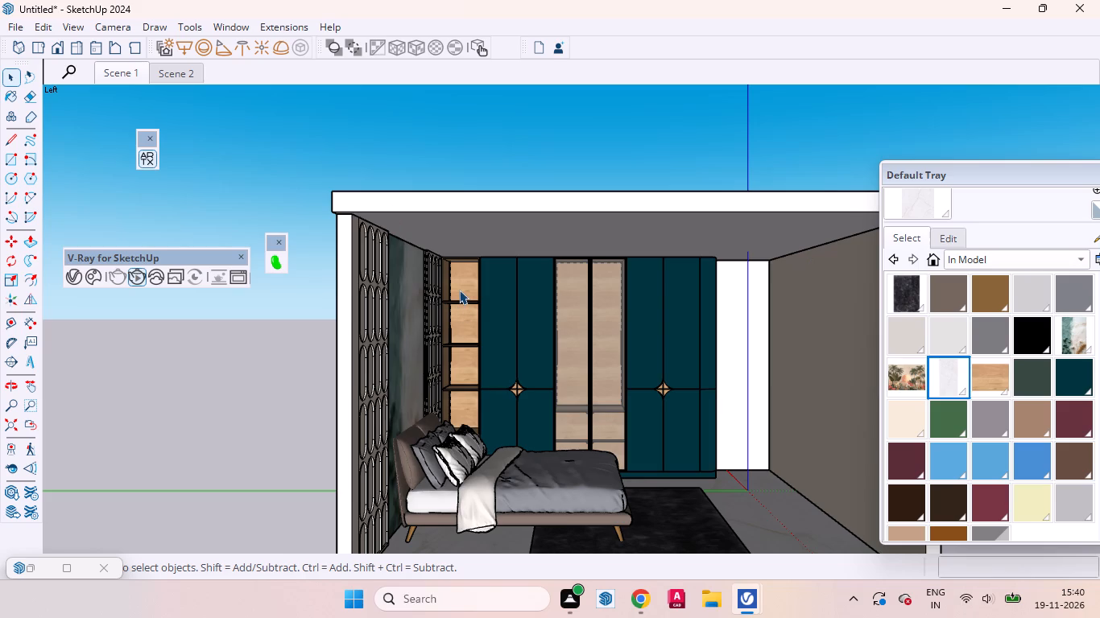
From the Scene 1 view, place a ceiling guide line 450 mm from the oval-panelled bed wall's top edge.
scroll(360, 351, "down", 7)
left_click(175, 67)
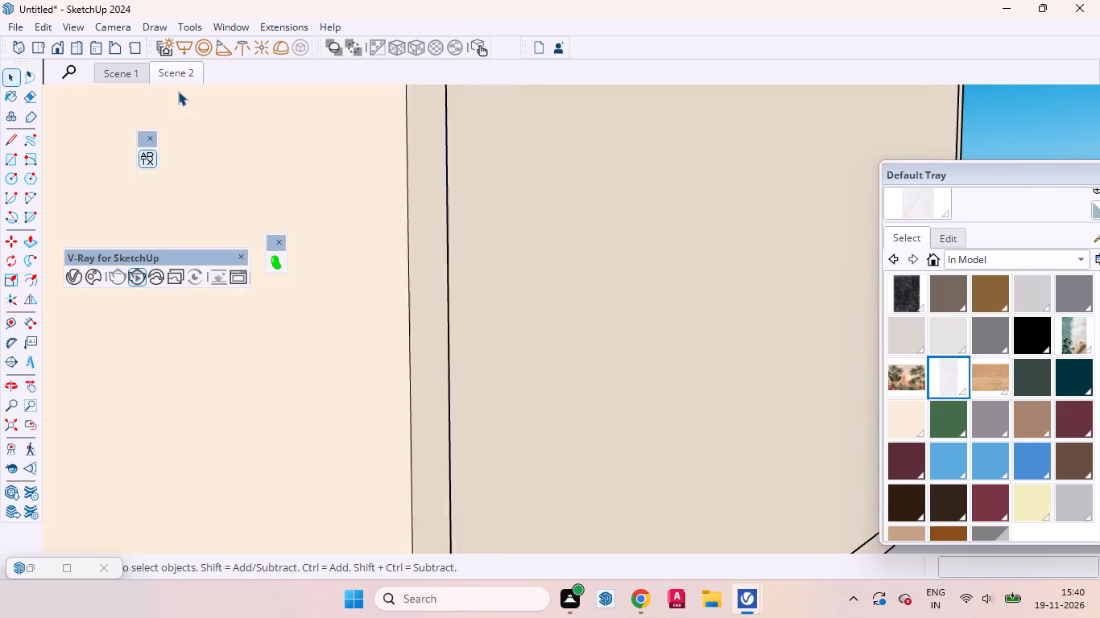
left_click(133, 76)
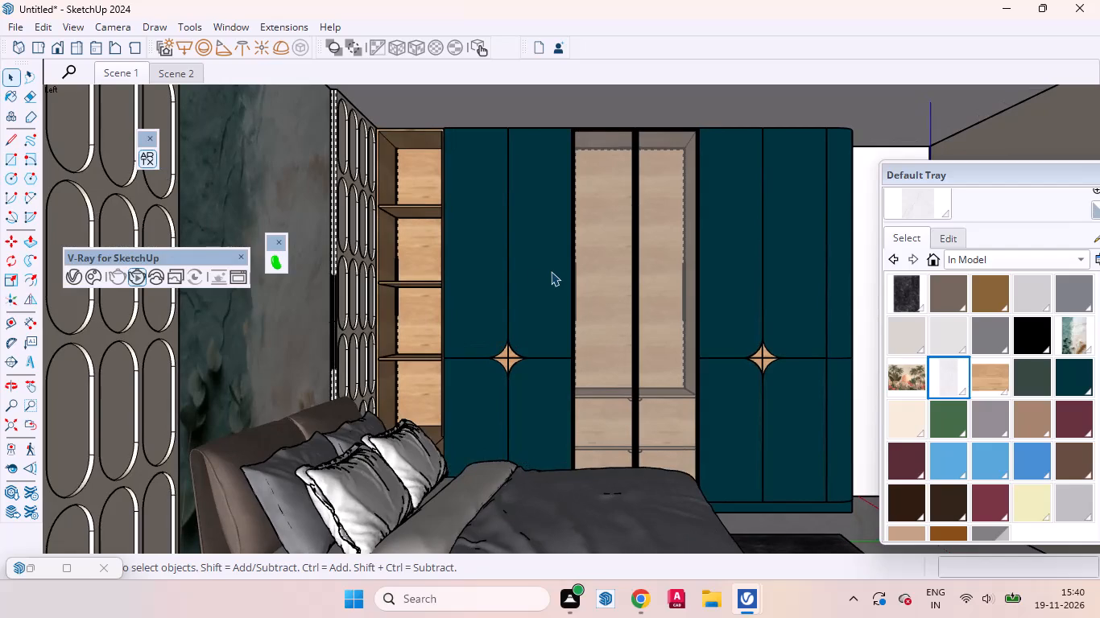
scroll(517, 295, "down", 6)
middle_click_drag(529, 203, 479, 132)
scroll(453, 149, "up", 5)
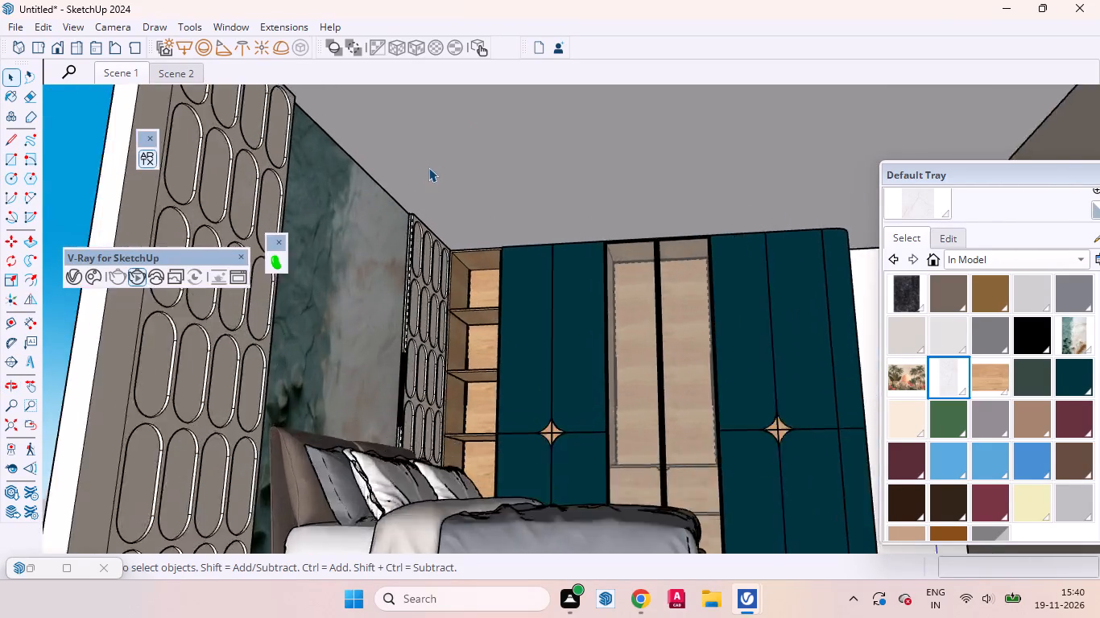
scroll(428, 167, "up", 8)
key("t")
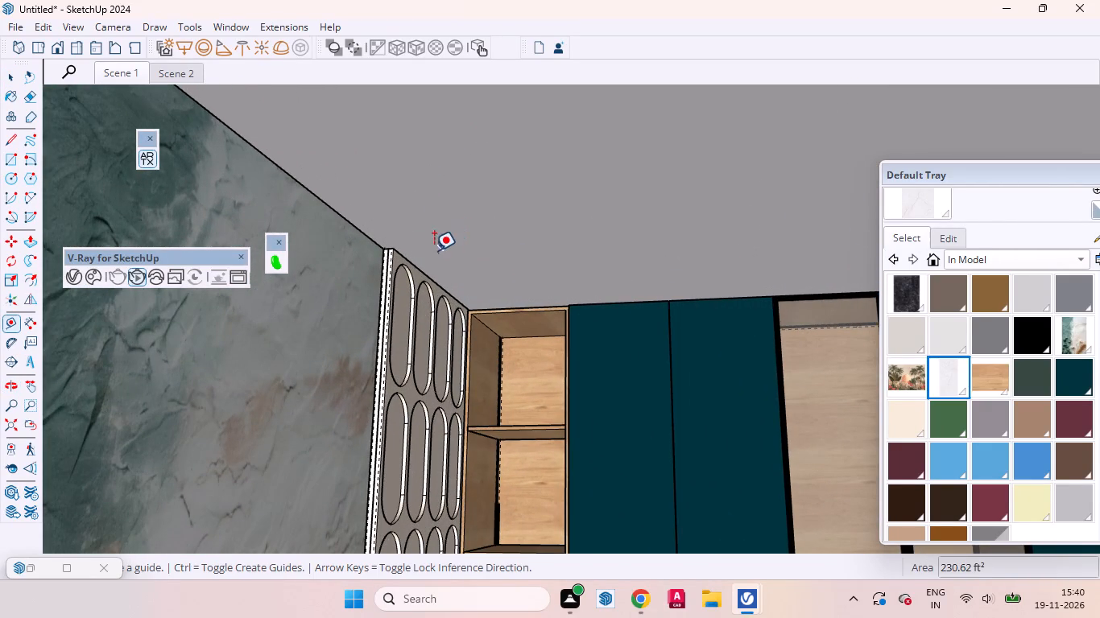
left_click(411, 261)
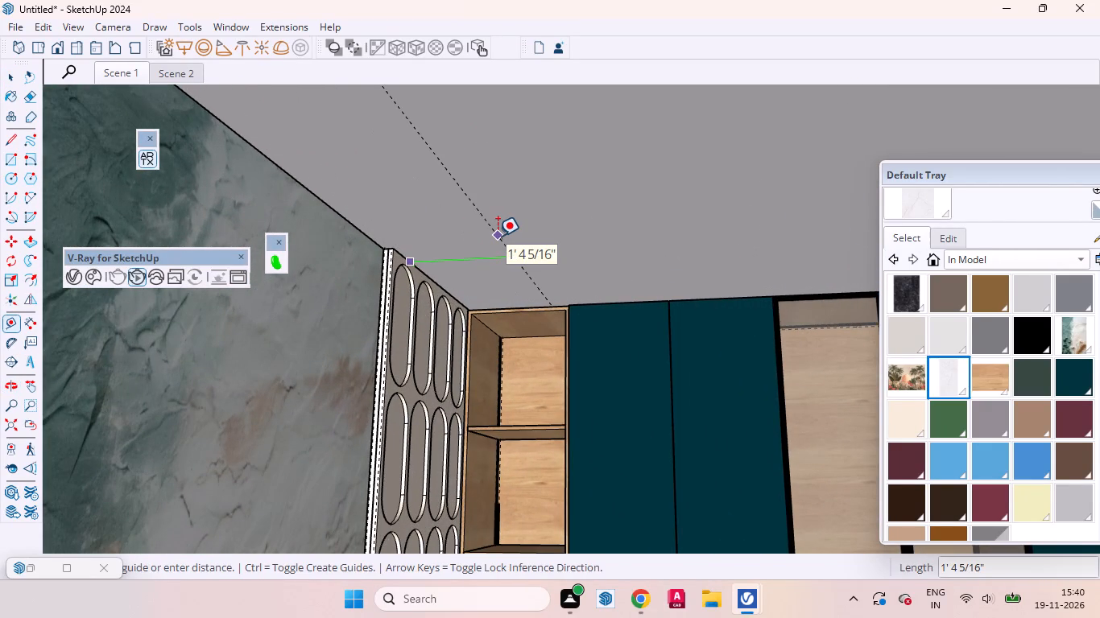
type("450mm")
key("Return")
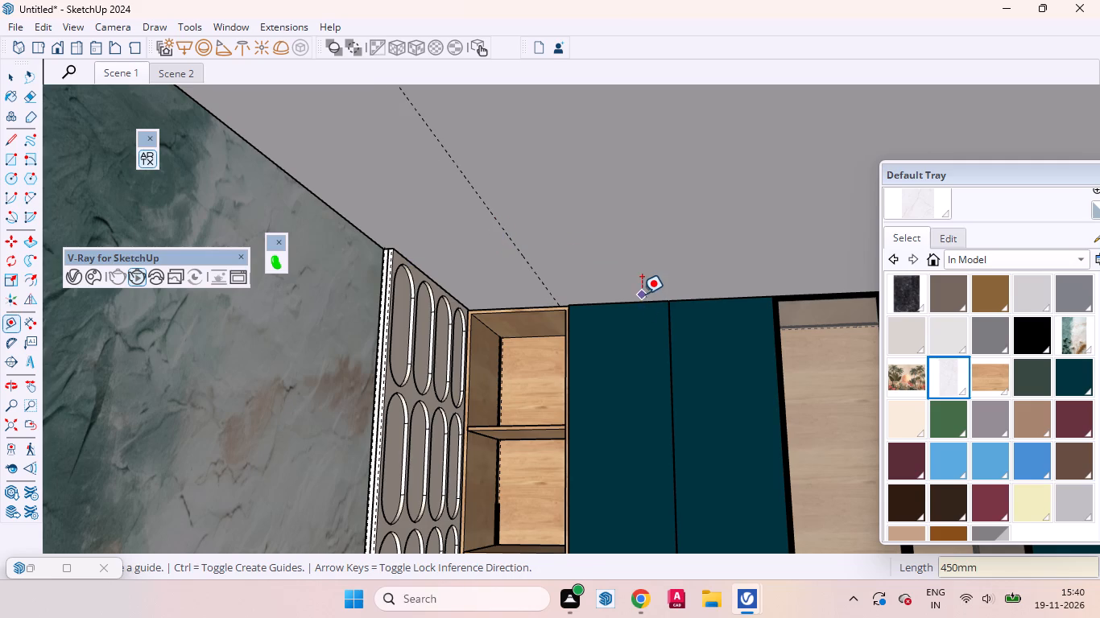
Place a second ceiling guide line 450 mm out from the top edge of the wardrobe front.
left_click(641, 298)
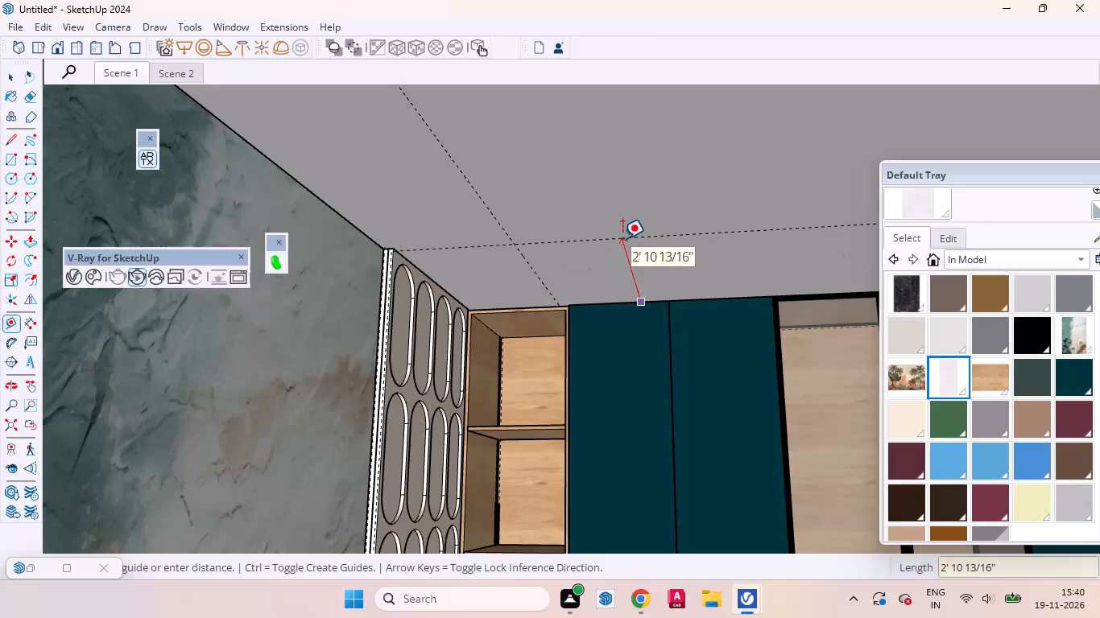
type("450mm")
key("Return")
key("space")
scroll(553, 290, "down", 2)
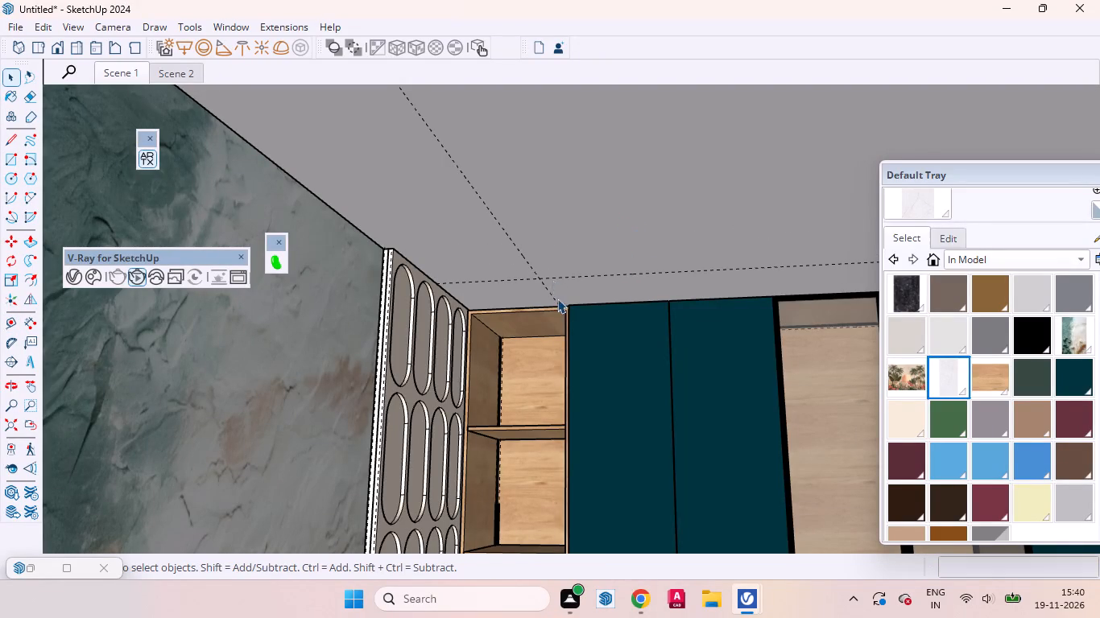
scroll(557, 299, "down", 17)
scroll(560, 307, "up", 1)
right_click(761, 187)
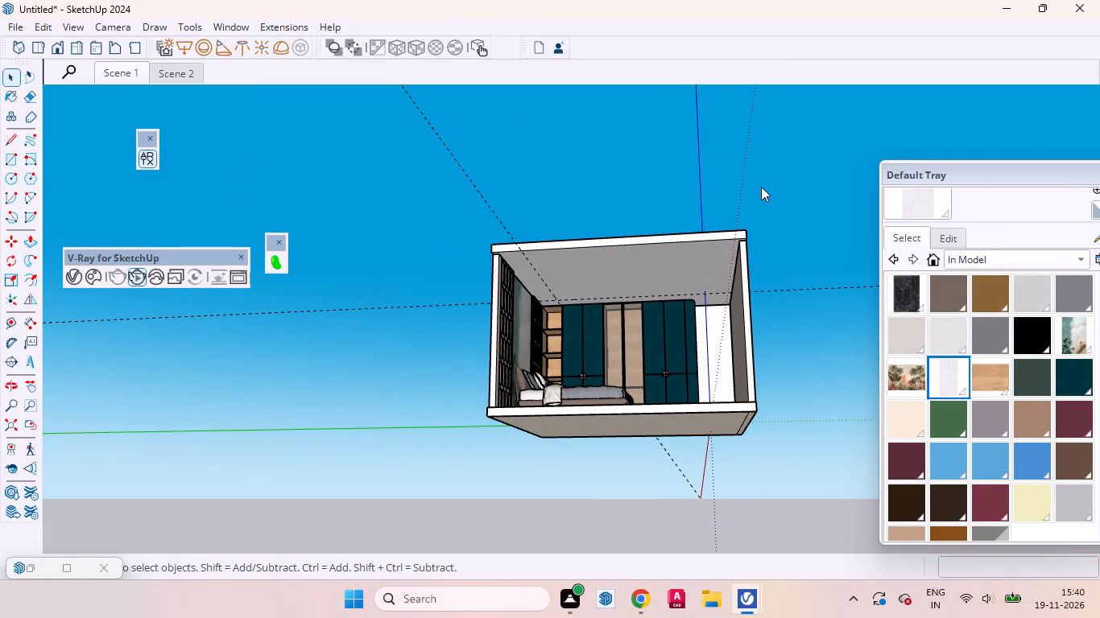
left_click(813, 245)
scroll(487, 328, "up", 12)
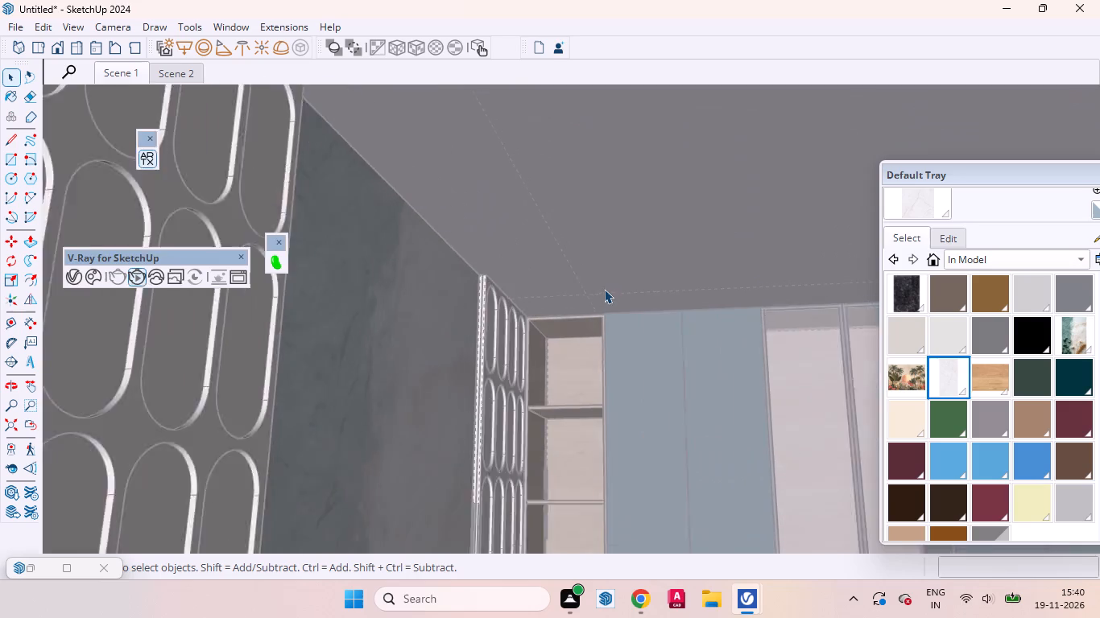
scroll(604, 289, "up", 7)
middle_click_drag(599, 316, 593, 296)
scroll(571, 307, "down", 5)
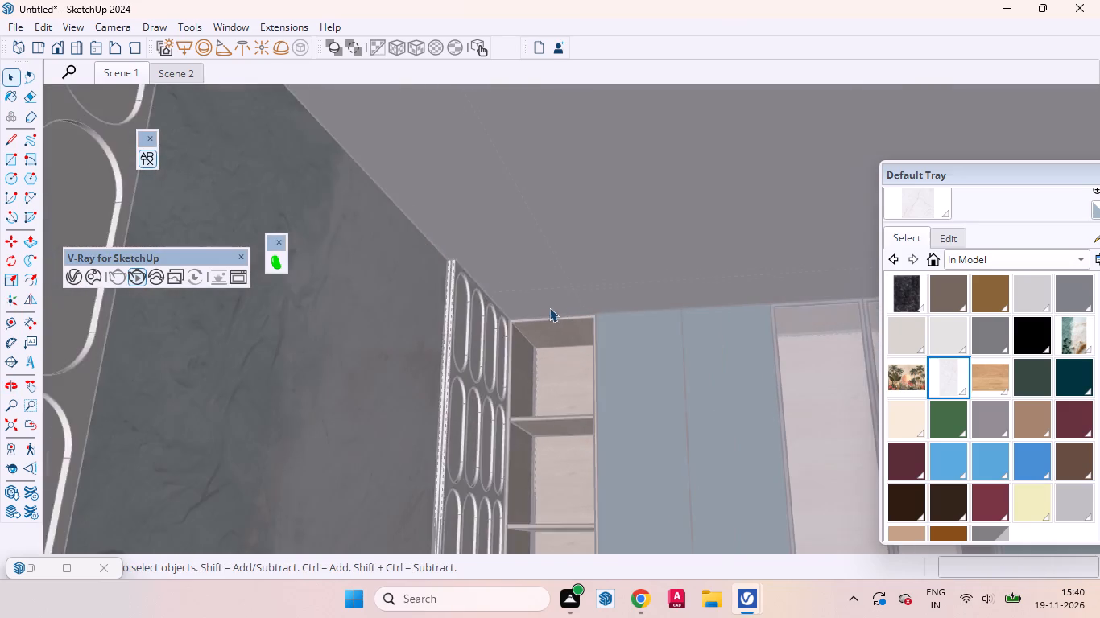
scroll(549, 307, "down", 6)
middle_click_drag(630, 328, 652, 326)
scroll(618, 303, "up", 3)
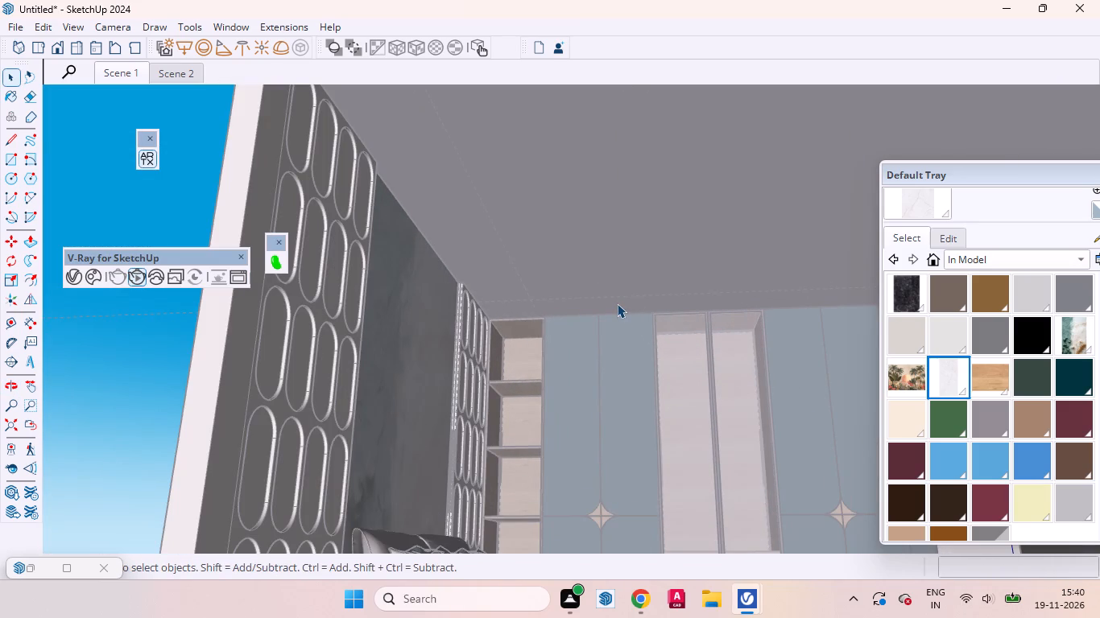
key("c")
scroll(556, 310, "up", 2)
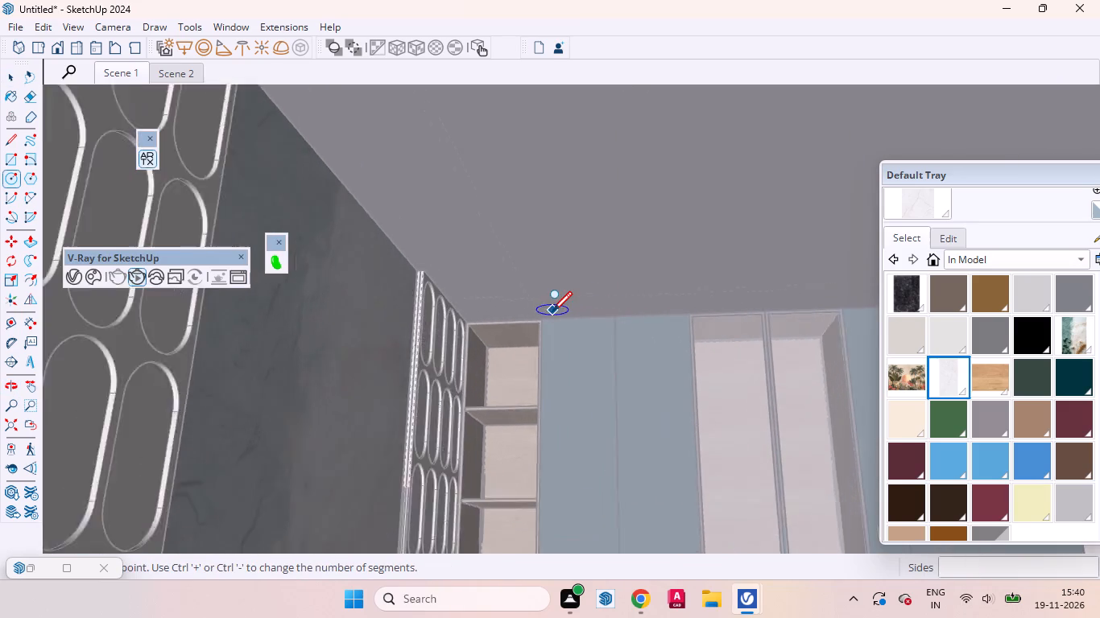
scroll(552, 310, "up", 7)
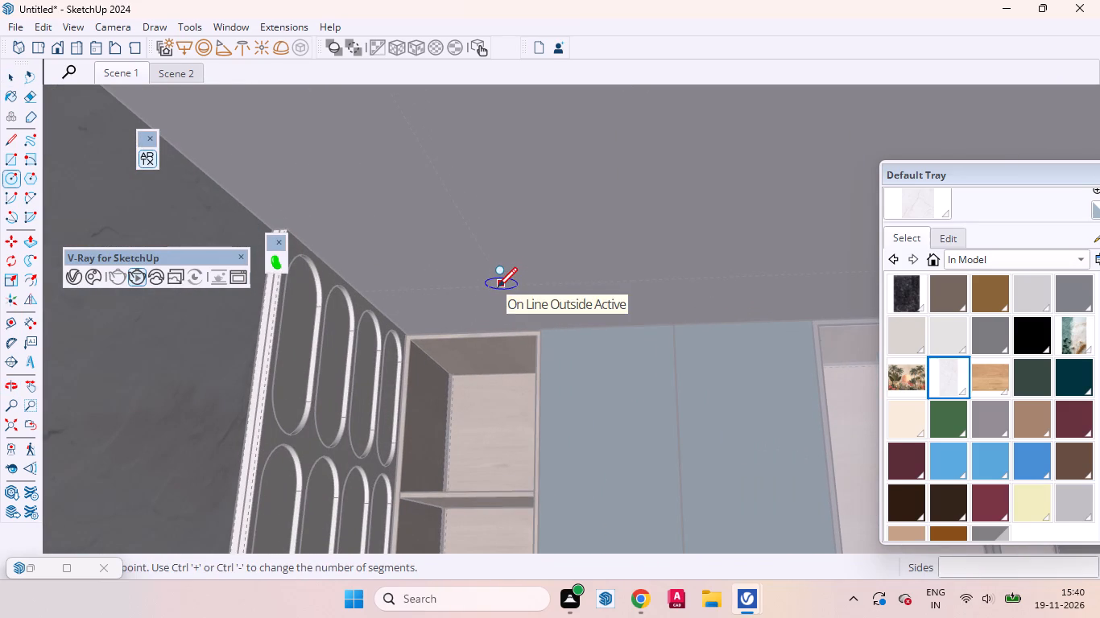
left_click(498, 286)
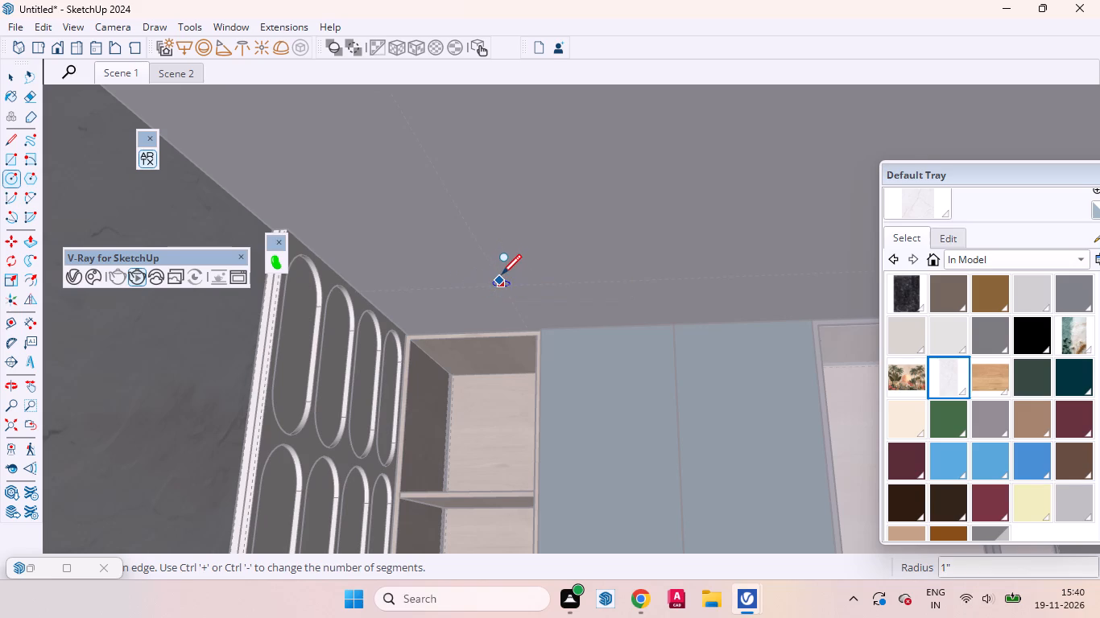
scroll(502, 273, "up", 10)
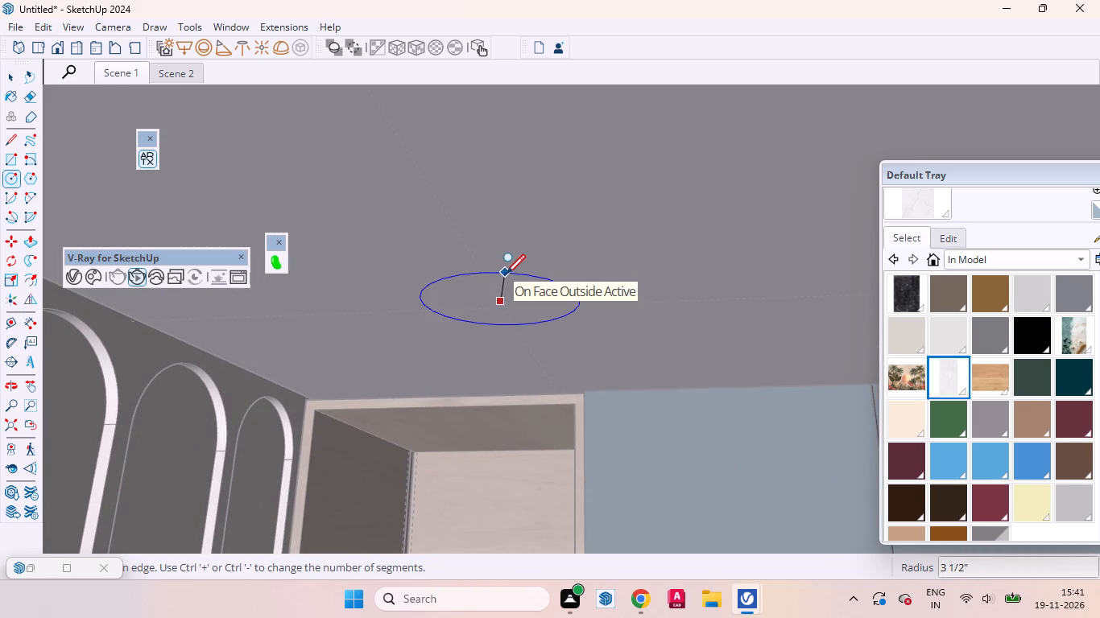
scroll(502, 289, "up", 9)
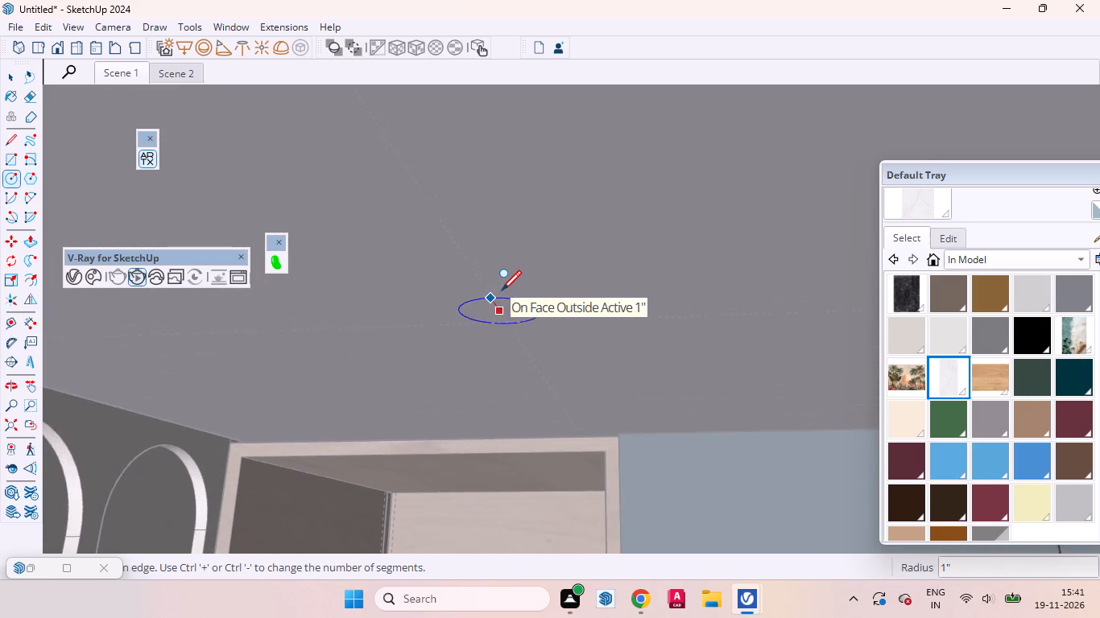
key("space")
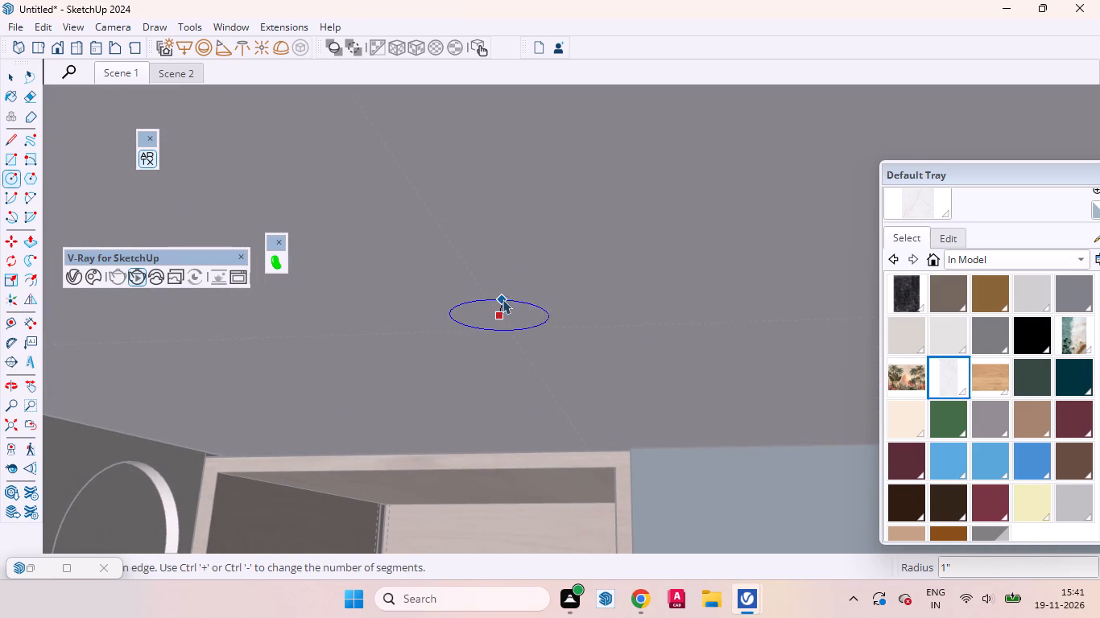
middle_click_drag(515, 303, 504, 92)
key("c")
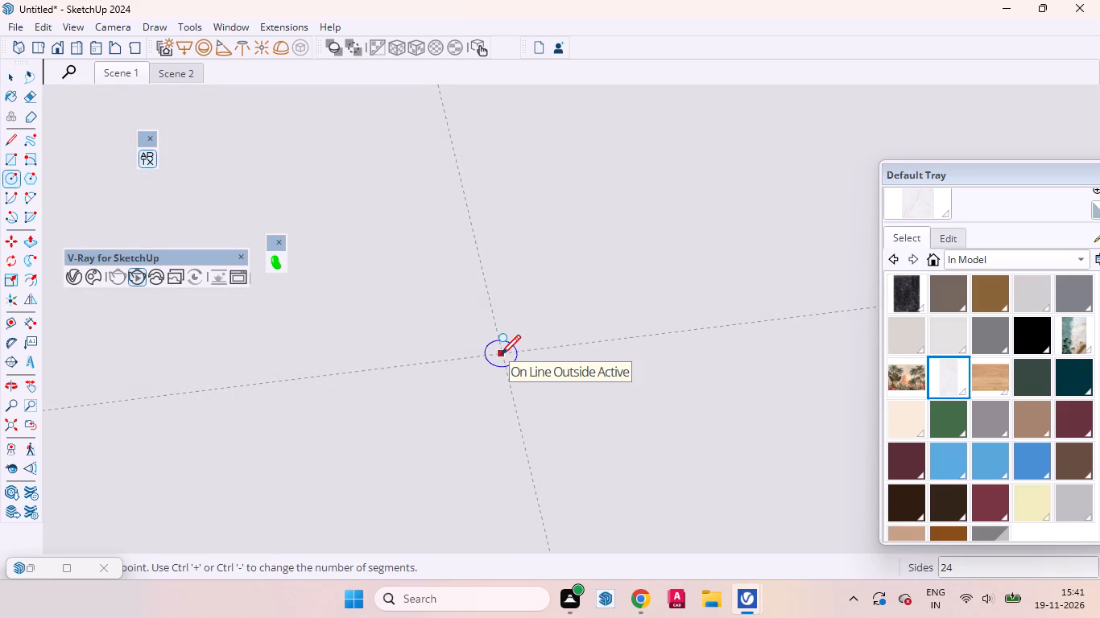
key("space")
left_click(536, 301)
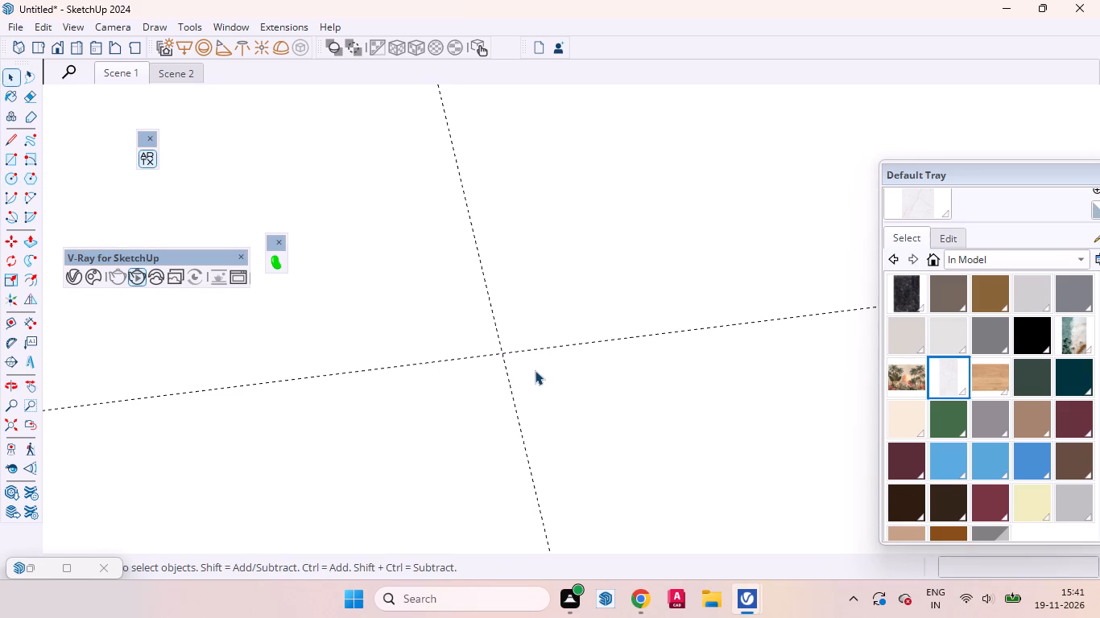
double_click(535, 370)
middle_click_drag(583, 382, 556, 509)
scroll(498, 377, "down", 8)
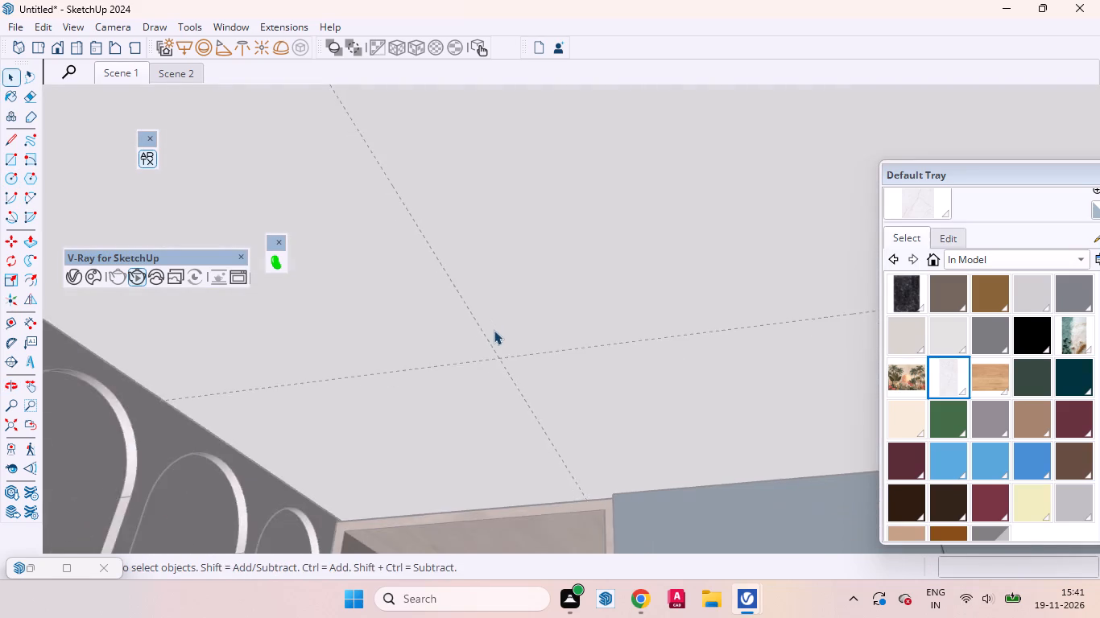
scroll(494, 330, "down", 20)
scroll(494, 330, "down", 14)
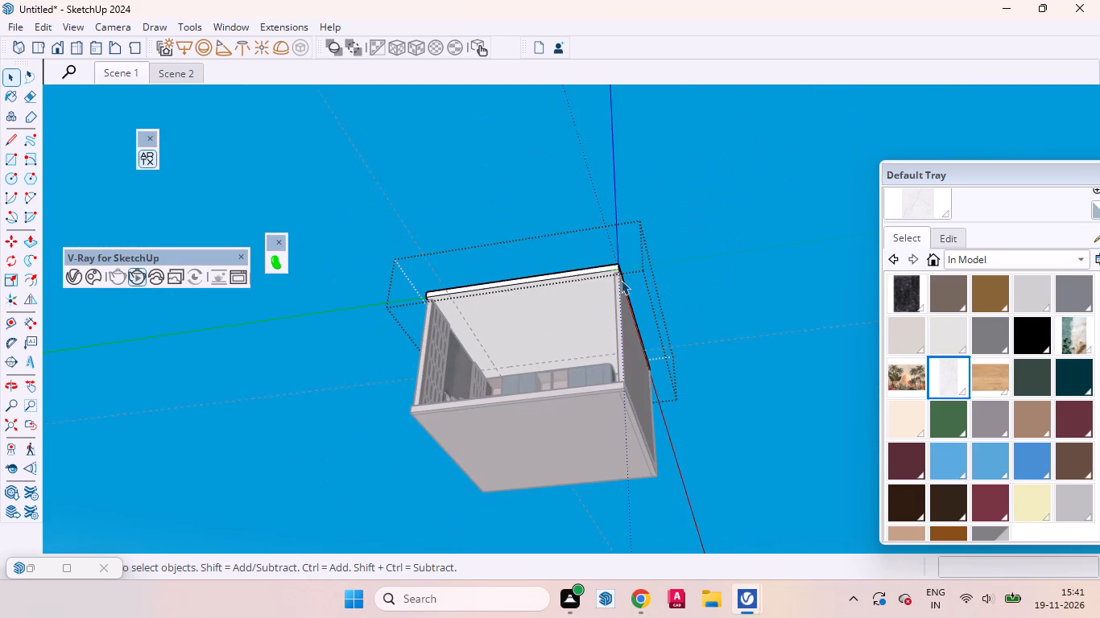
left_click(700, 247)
Move the ceiling guide that runs along the wardrobe slightly further away from the wardrobe front.
scroll(512, 304, "up", 16)
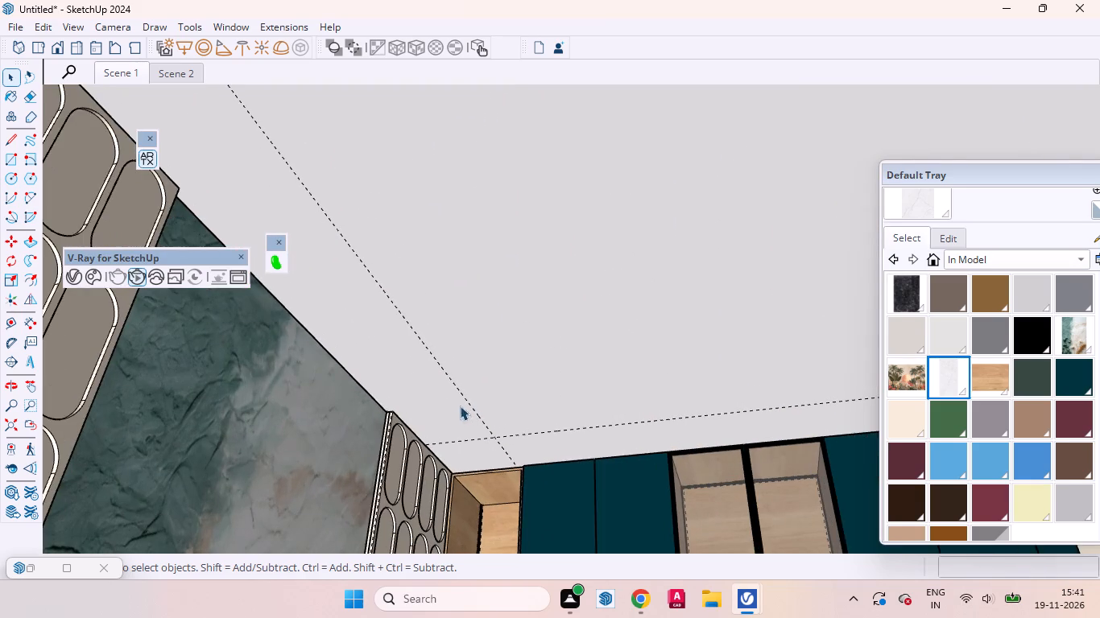
scroll(552, 422, "up", 6)
middle_click_drag(551, 443, 475, 508)
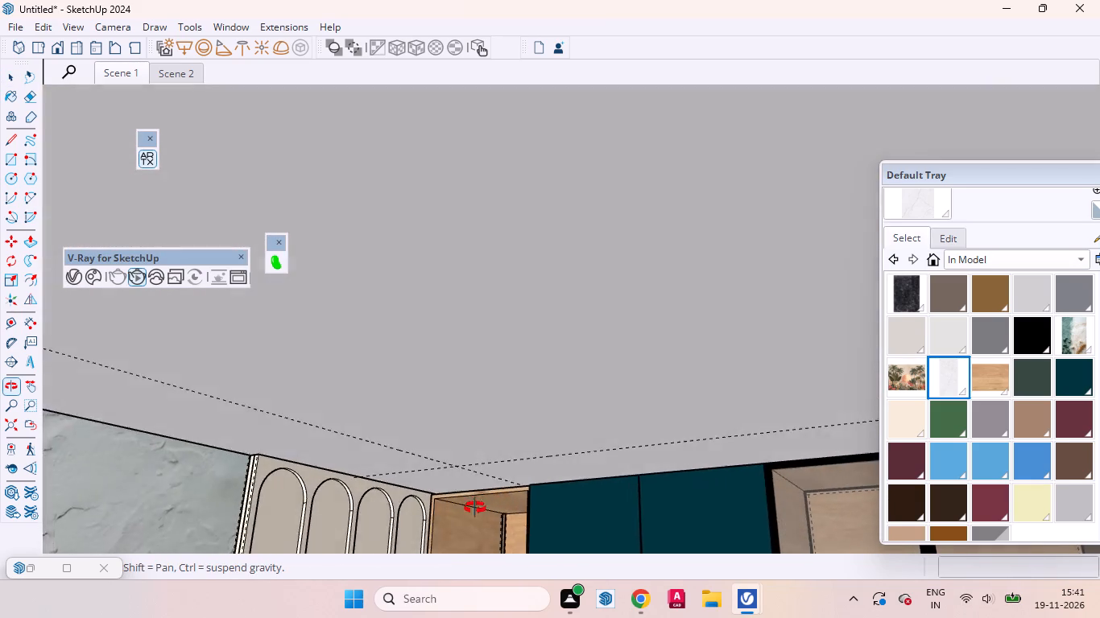
middle_click_drag(475, 508, 461, 516)
scroll(457, 476, "up", 8)
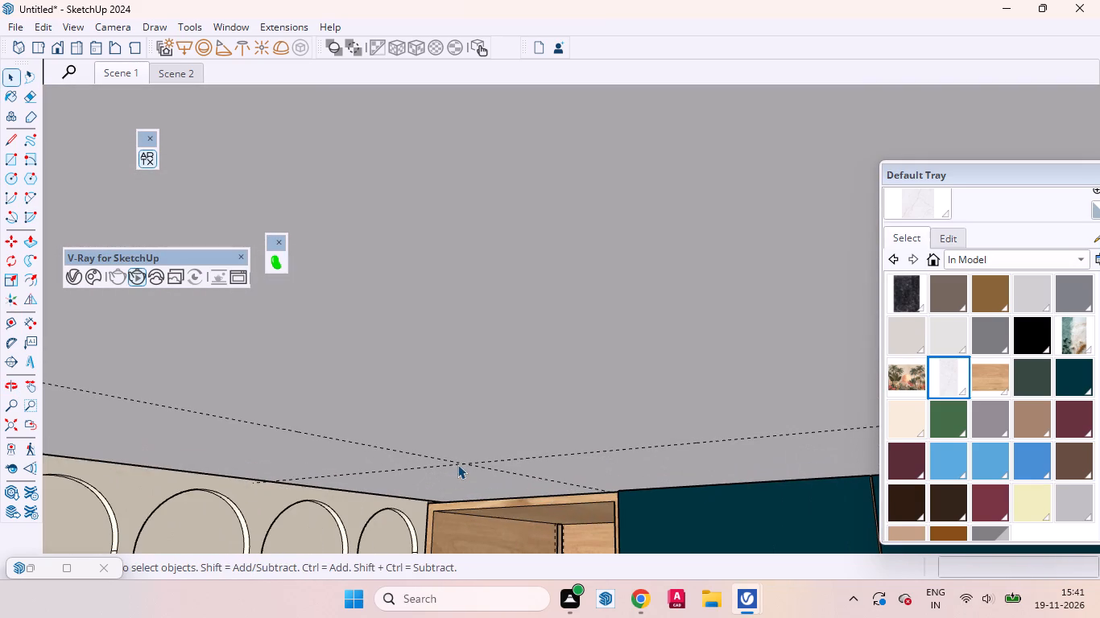
left_click(511, 461)
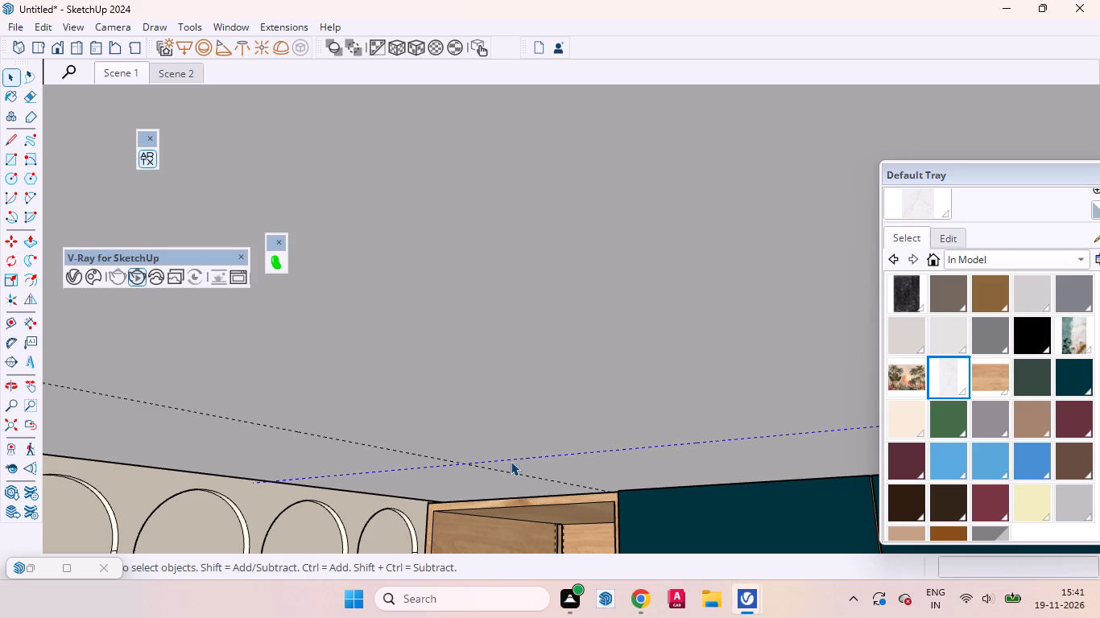
scroll(511, 461, "up", 11)
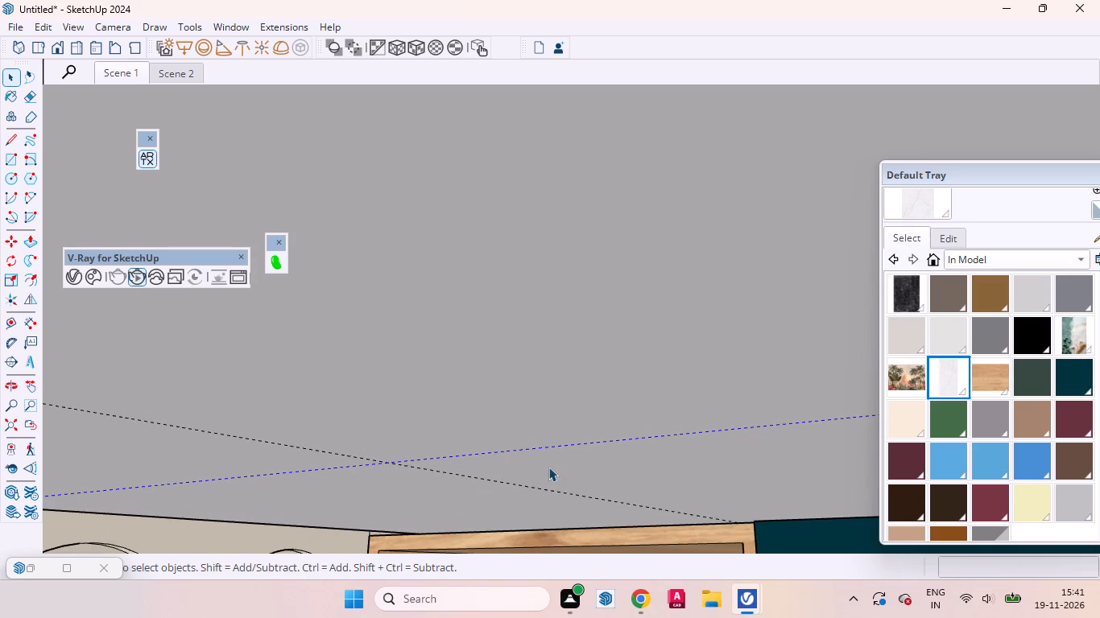
key("m")
left_click(548, 450)
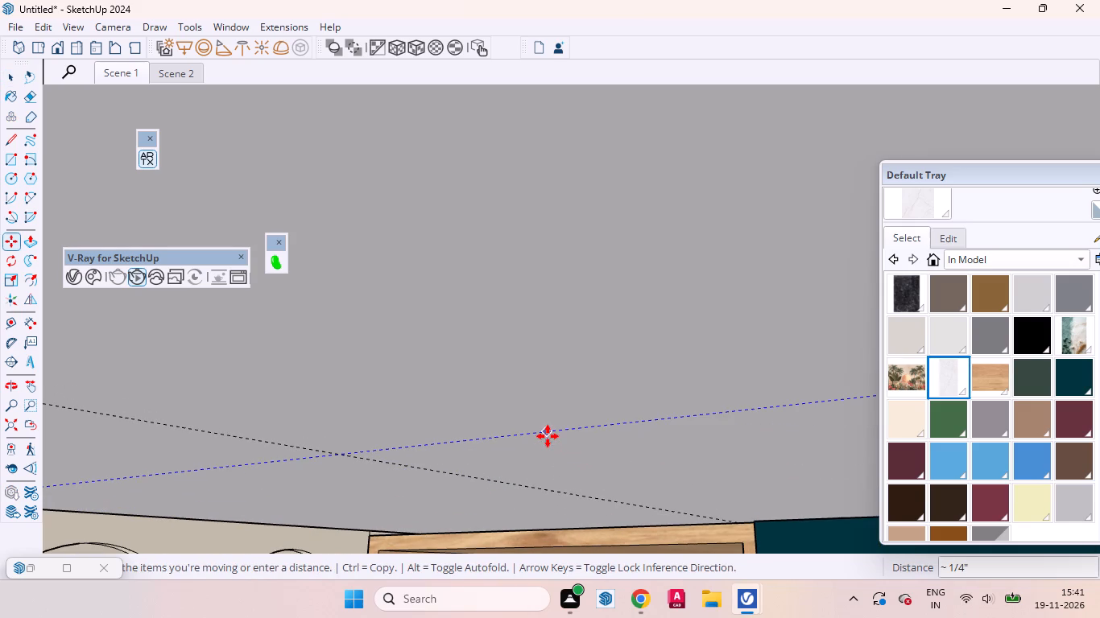
left_click(548, 436)
key("space")
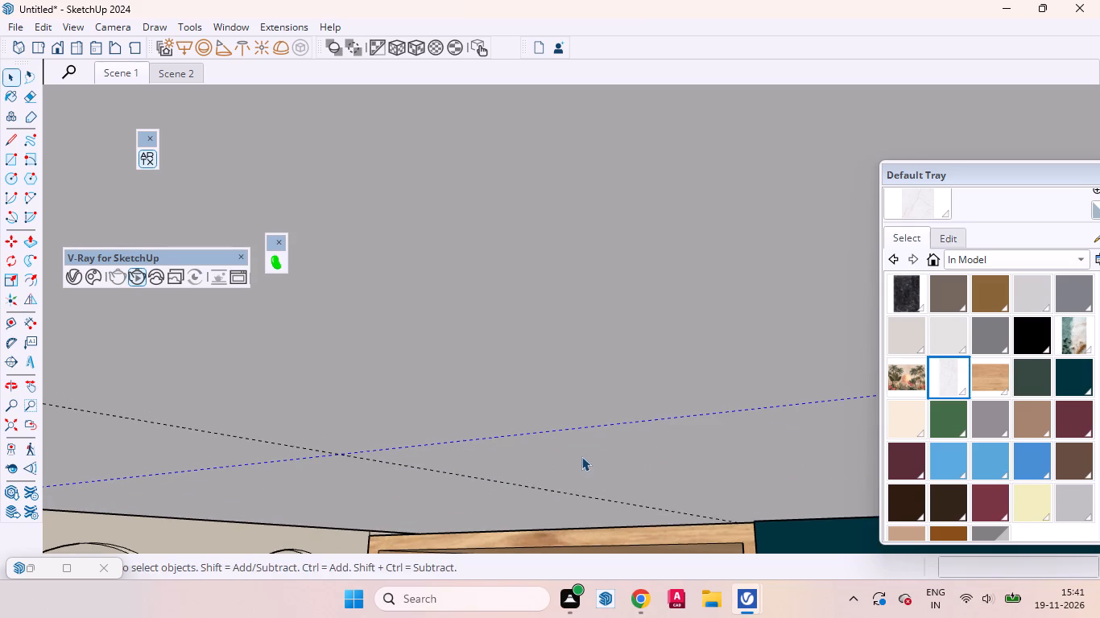
Clear the selection and create a new empty group, opened for editing, to hold the ceiling light fitting.
middle_click_drag(586, 450, 623, 326)
scroll(627, 339, "down", 8)
left_click(572, 422)
scroll(489, 431, "down", 3)
scroll(489, 430, "up", 1)
scroll(489, 428, "down", 5)
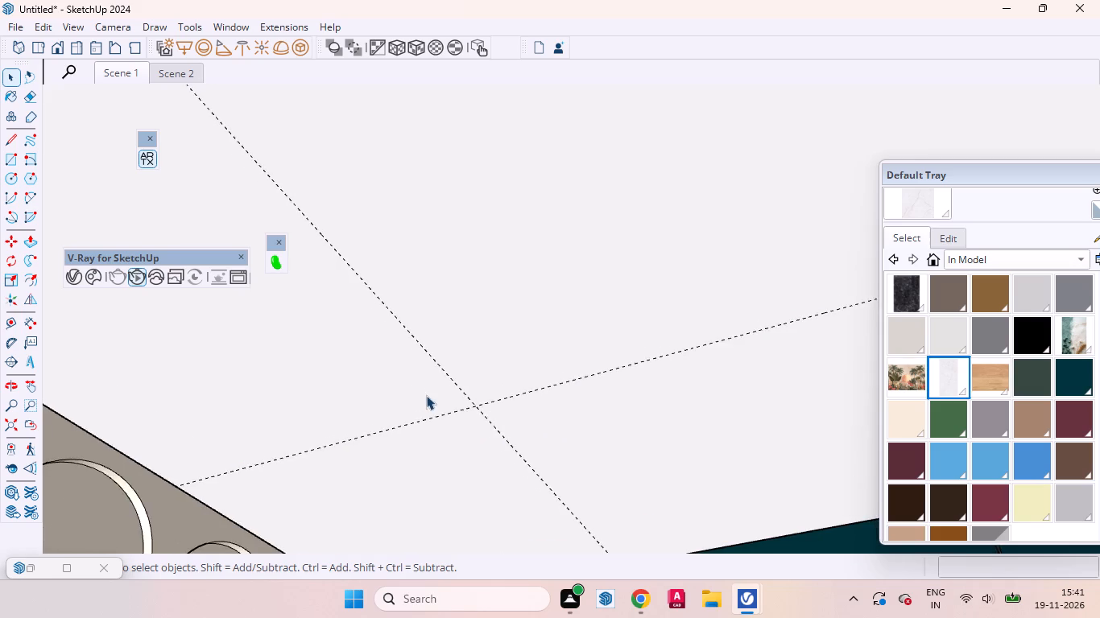
scroll(426, 395, "down", 18)
scroll(460, 411, "up", 1)
scroll(460, 411, "down", 1)
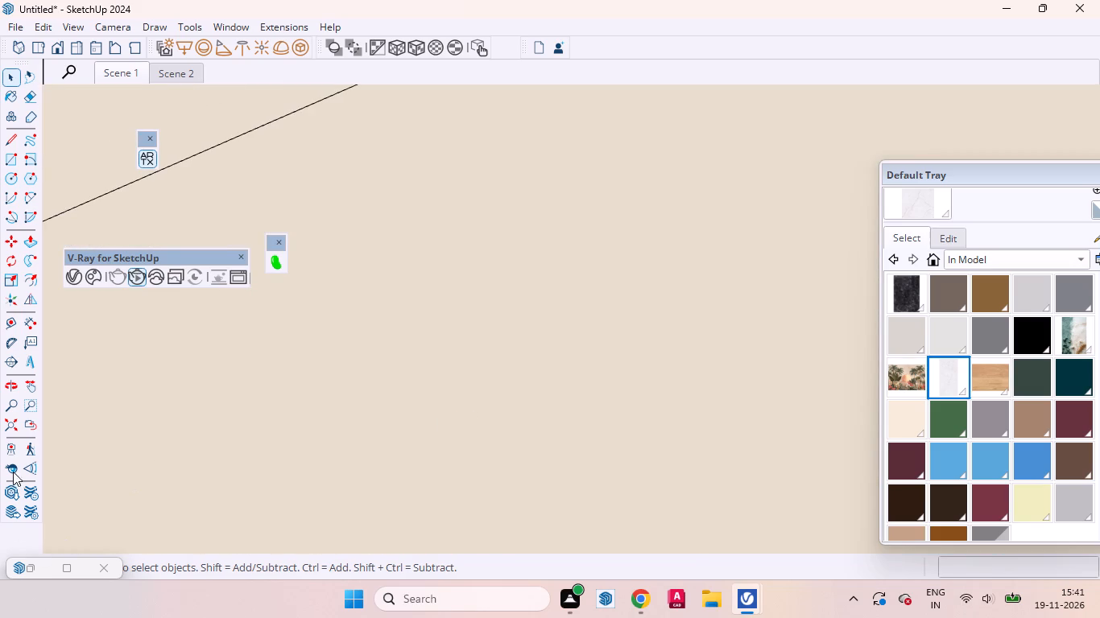
left_click(23, 426)
middle_click_drag(286, 406, 323, 499)
scroll(474, 457, "down", 5)
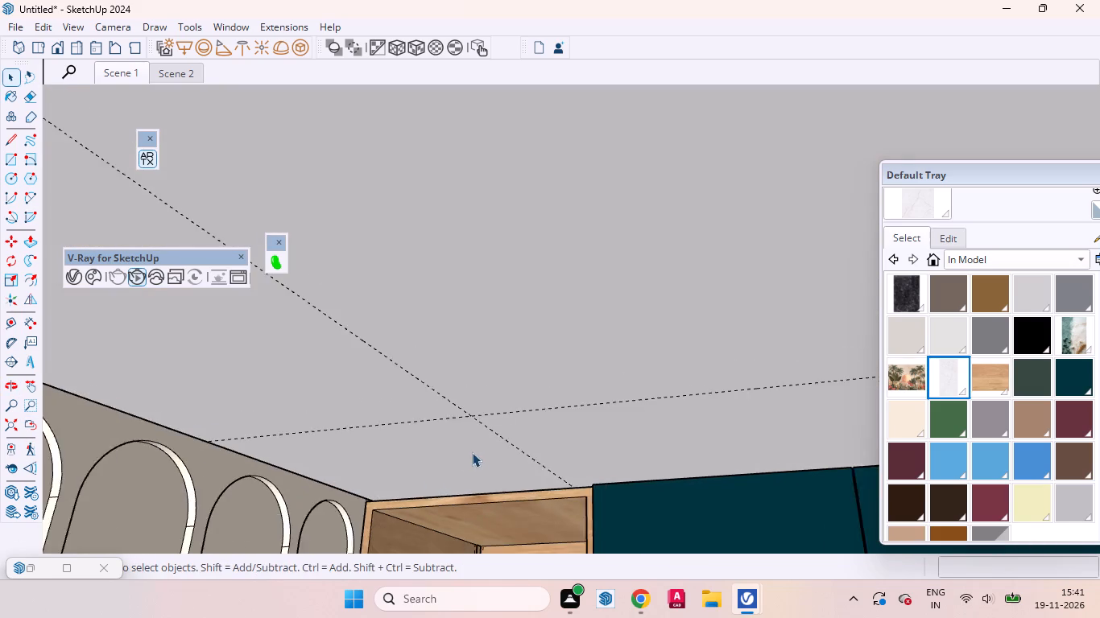
scroll(472, 452, "down", 20)
scroll(472, 452, "down", 7)
middle_click_drag(384, 445, 549, 451)
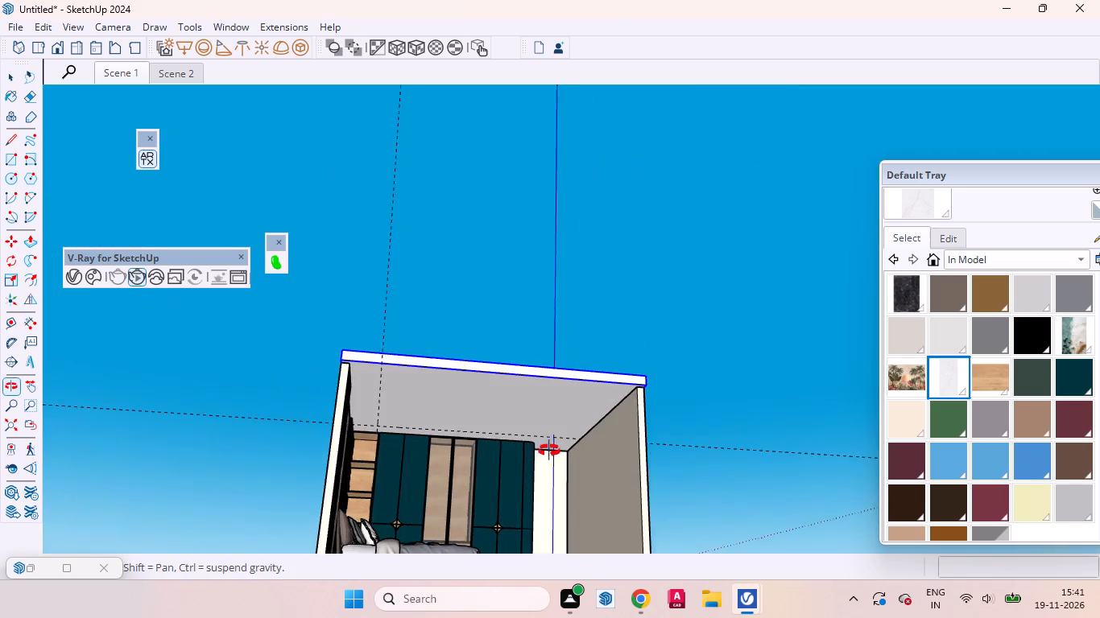
middle_click_drag(549, 451, 551, 450)
left_click(701, 483)
right_click(702, 483)
left_click(740, 534)
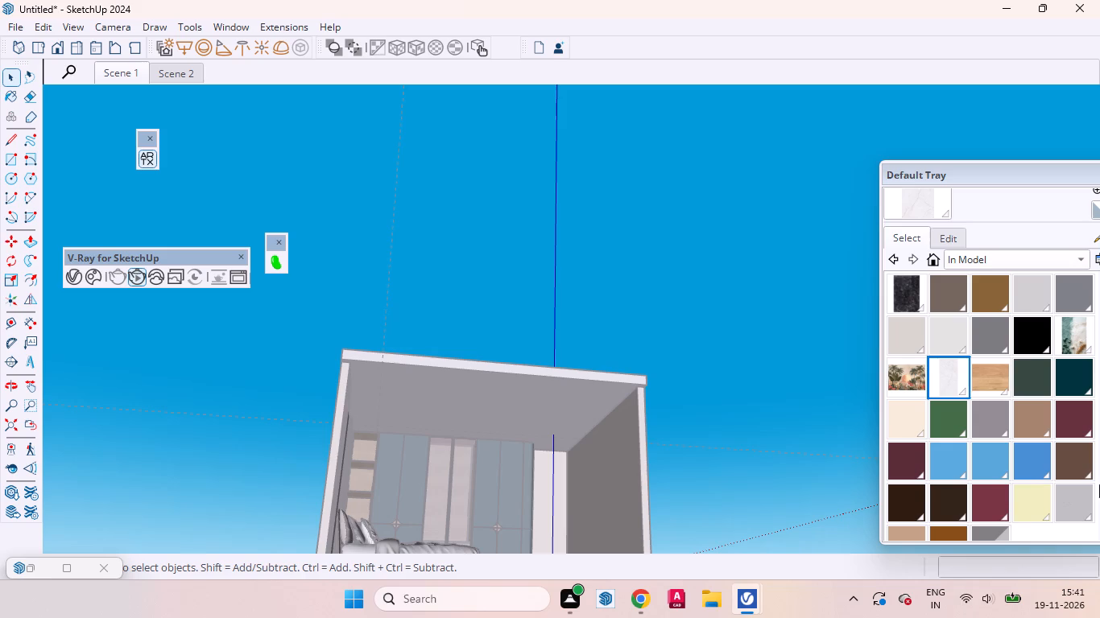
Draw a 24-sided circle with a 1" radius on the ceiling, centred where the two guide lines cross.
scroll(734, 406, "up", 18)
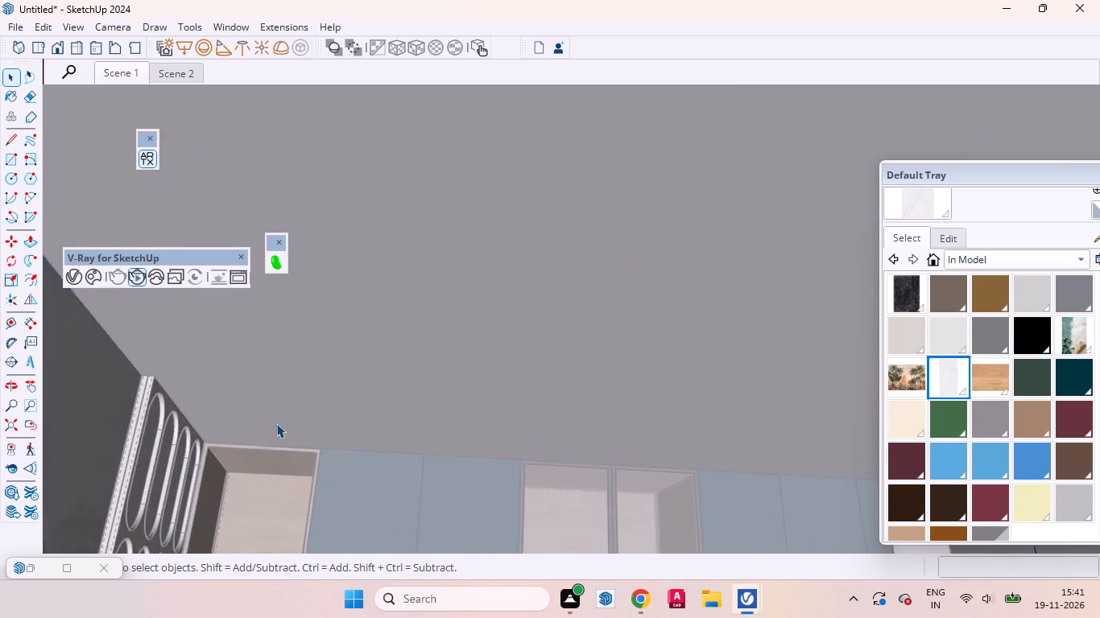
scroll(276, 423, "up", 2)
middle_click_drag(288, 432, 282, 297)
scroll(298, 290, "up", 1)
scroll(355, 422, "down", 8)
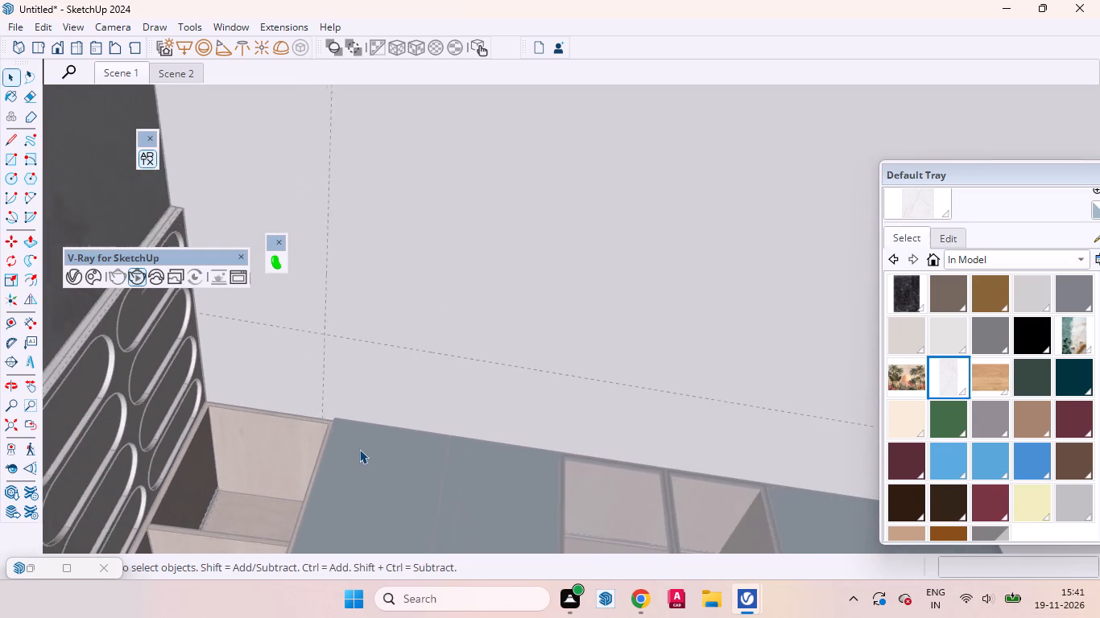
key("c")
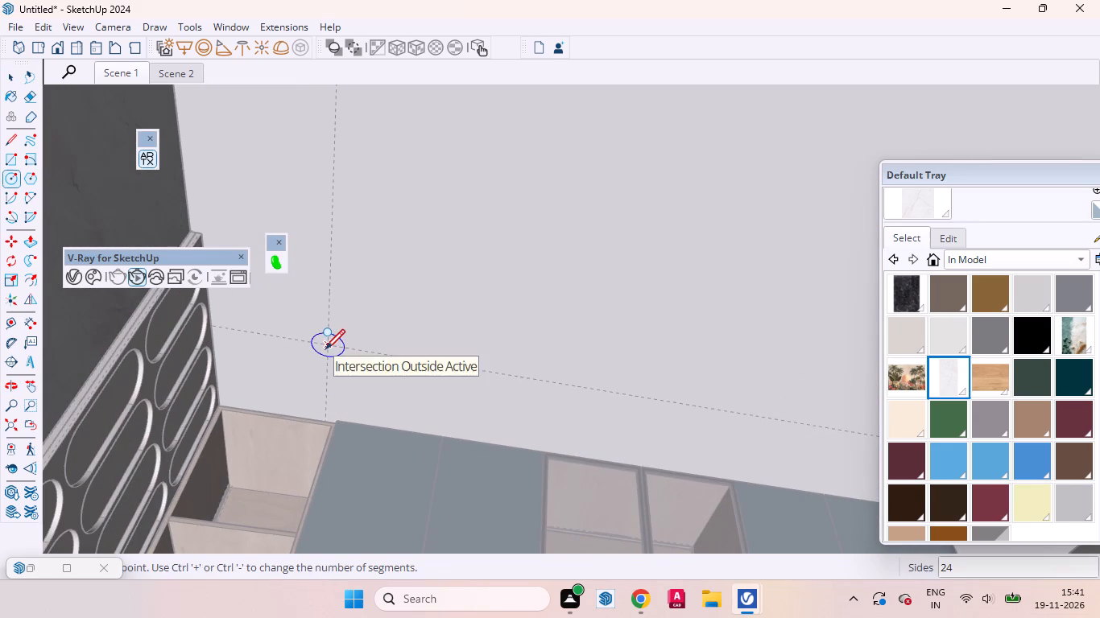
left_click(325, 348)
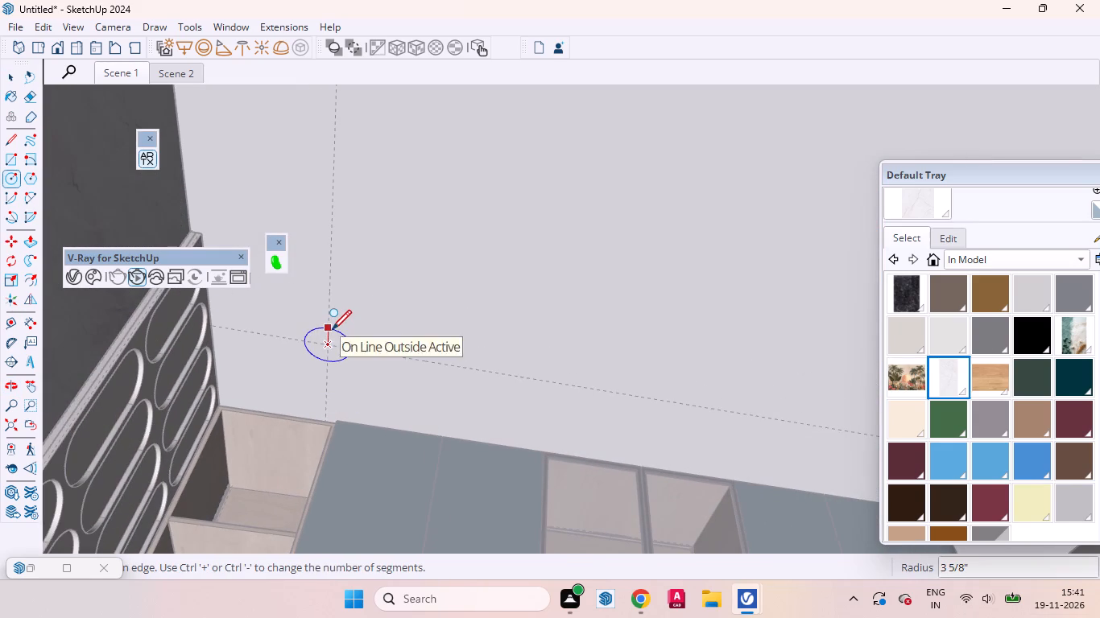
scroll(328, 334, "up", 7)
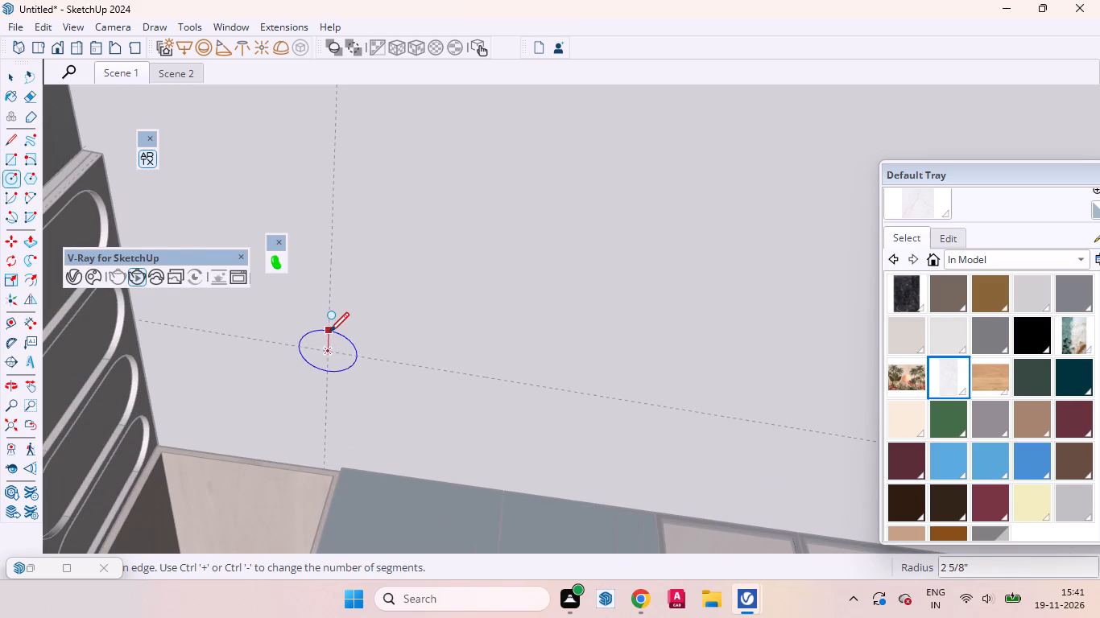
scroll(329, 336, "up", 10)
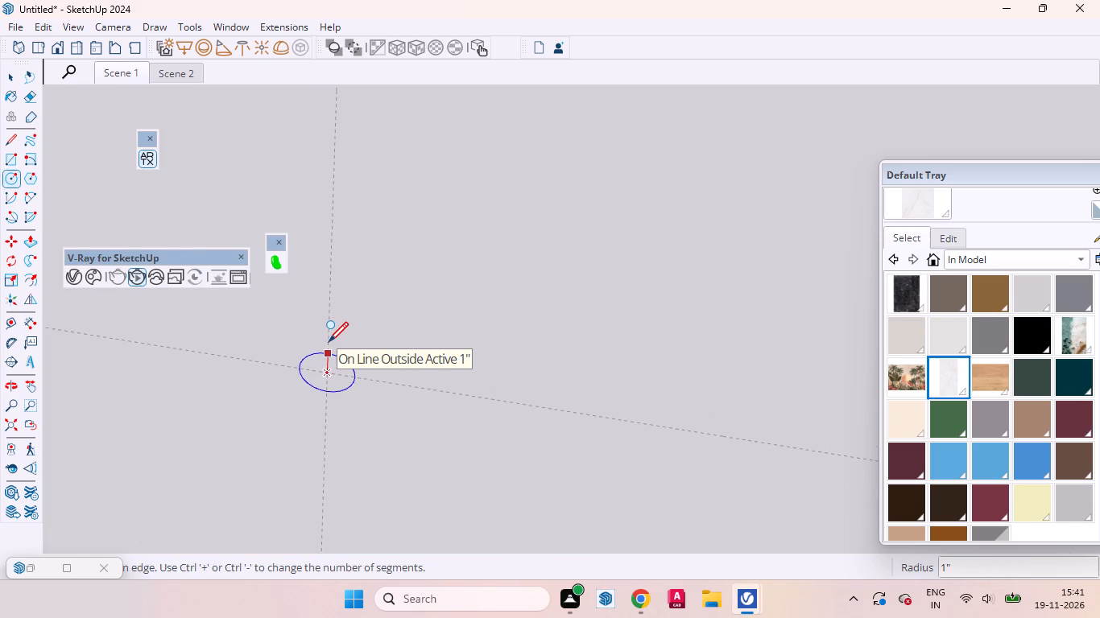
left_click(329, 340)
key("space")
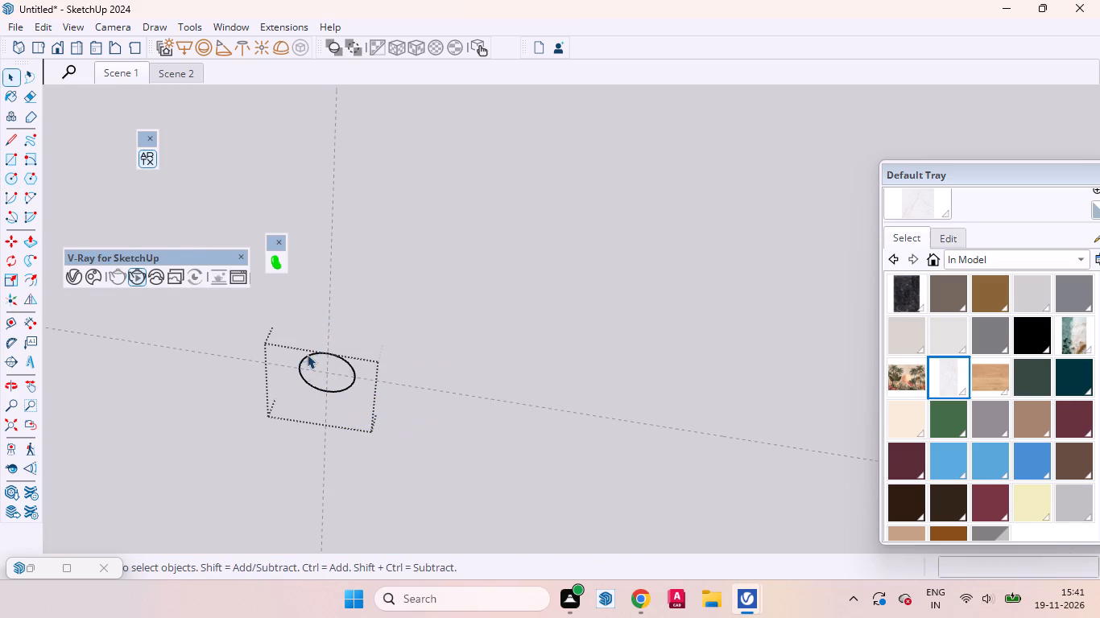
Push/Pull the ceiling circle 12 mm downward into a disc.
scroll(307, 354, "down", 20)
scroll(307, 354, "down", 2)
scroll(292, 408, "up", 3)
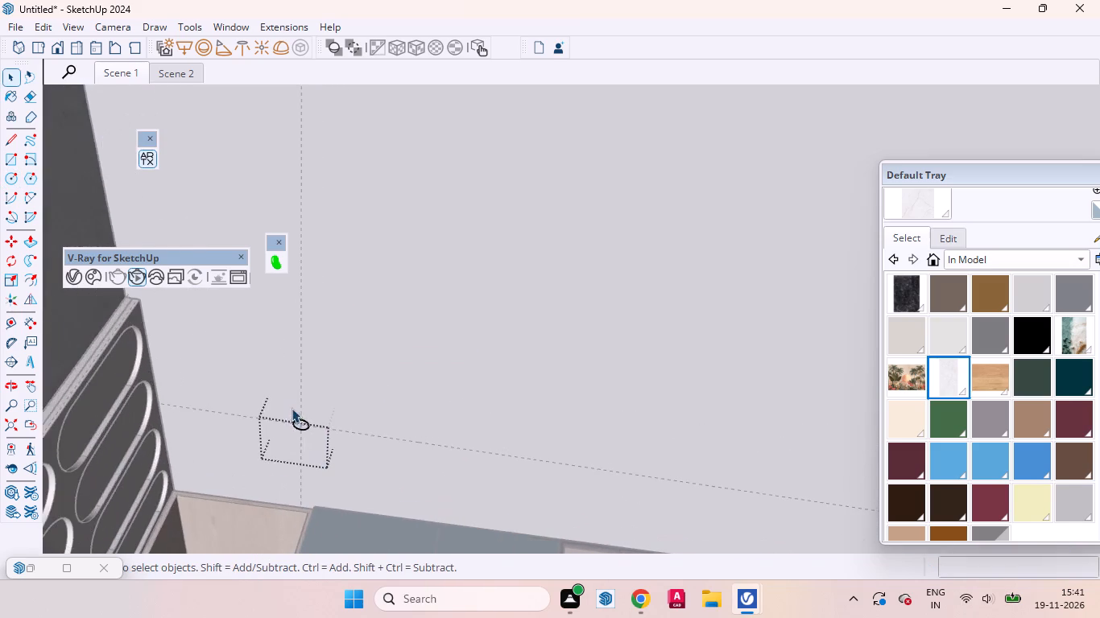
scroll(292, 408, "up", 16)
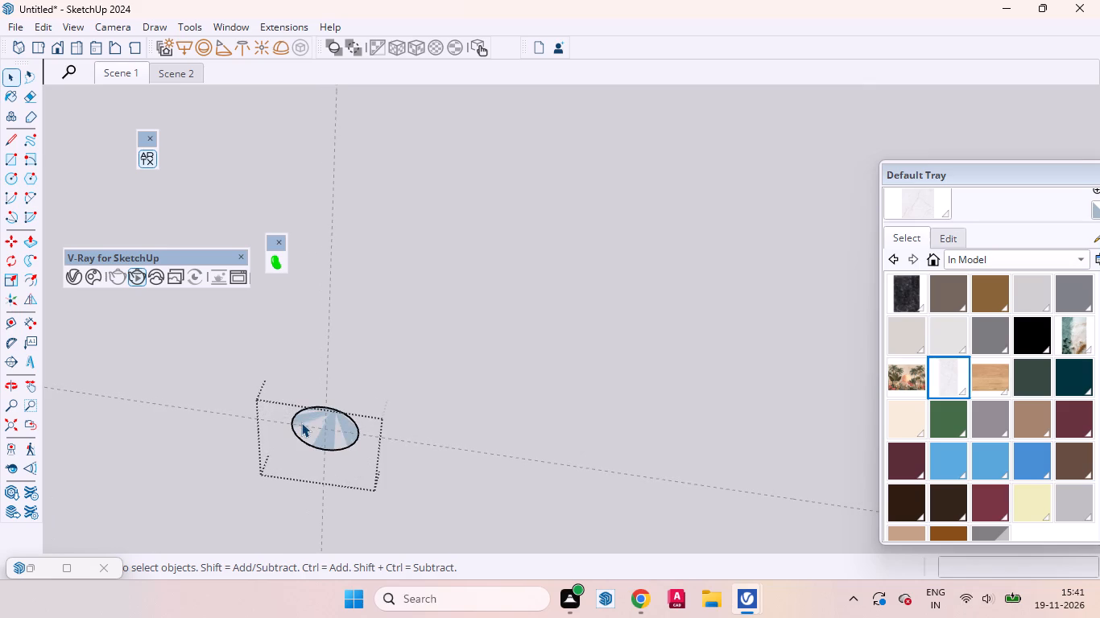
key("p")
left_click(318, 417)
type("12mm")
key("Return")
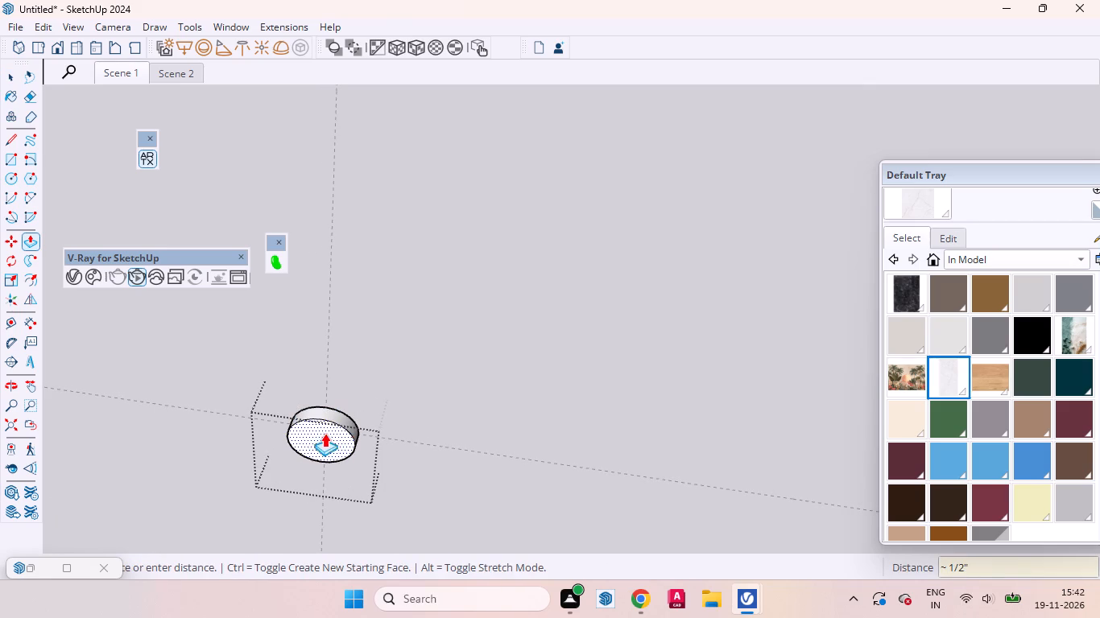
key("space")
Offset the disc's bottom edge inward about 9/16" to form a smaller inner circle.
scroll(327, 444, "up", 7)
left_click(325, 441)
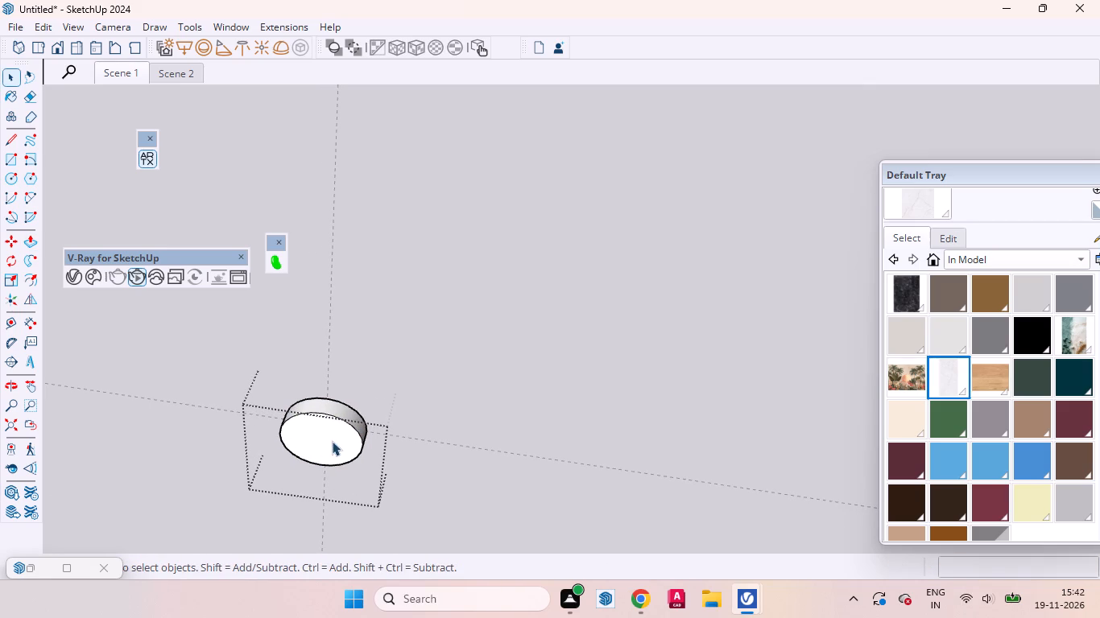
middle_click_drag(334, 453, 327, 398)
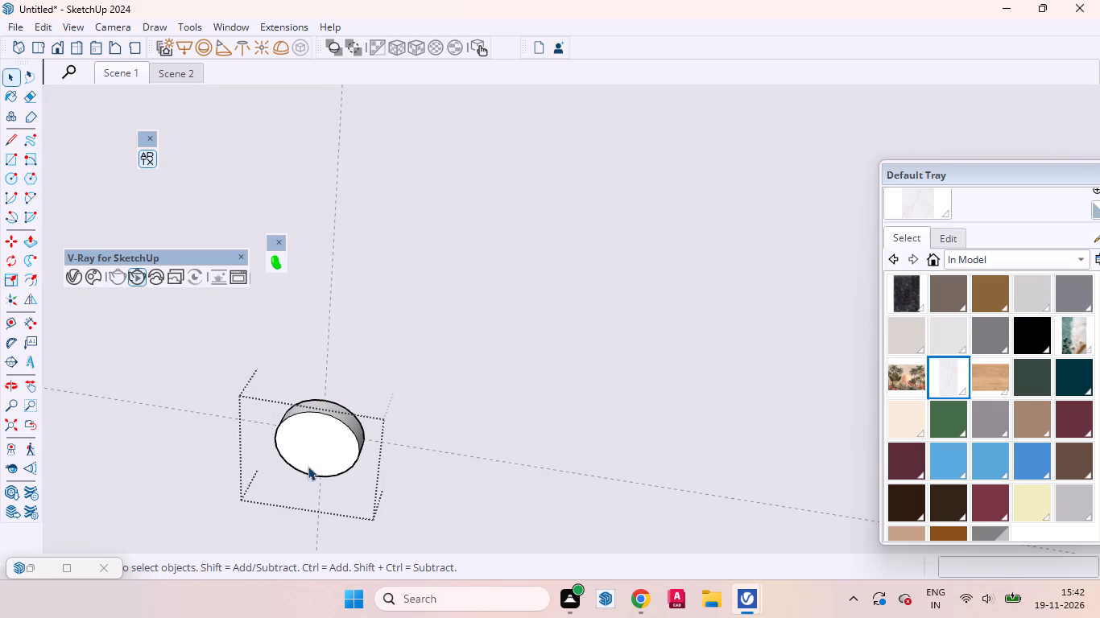
left_click(319, 440)
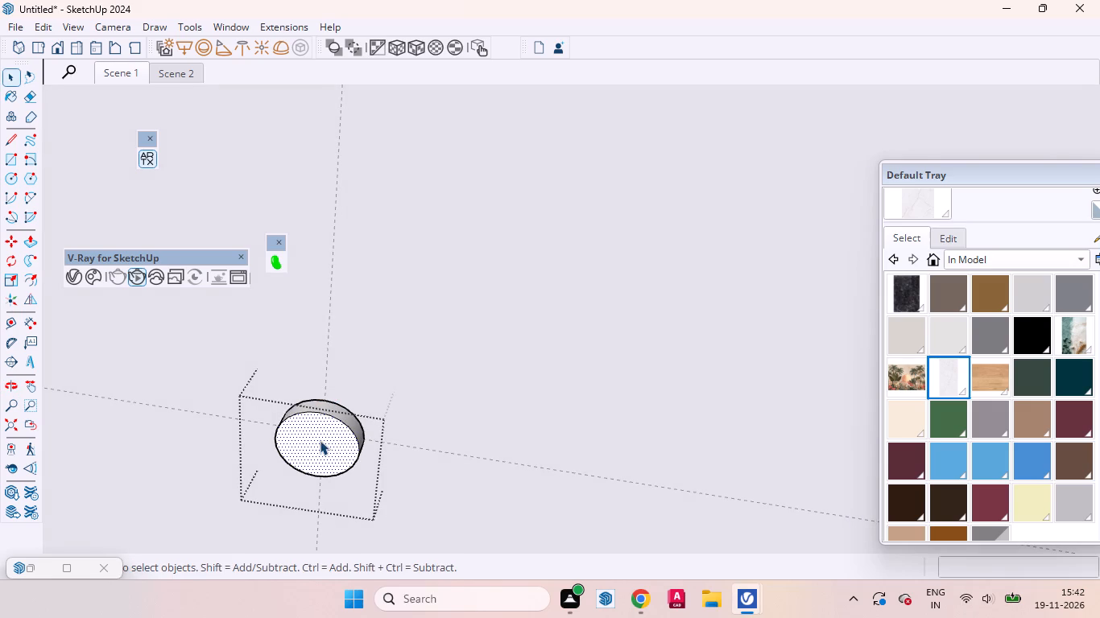
key("f")
left_click(296, 437)
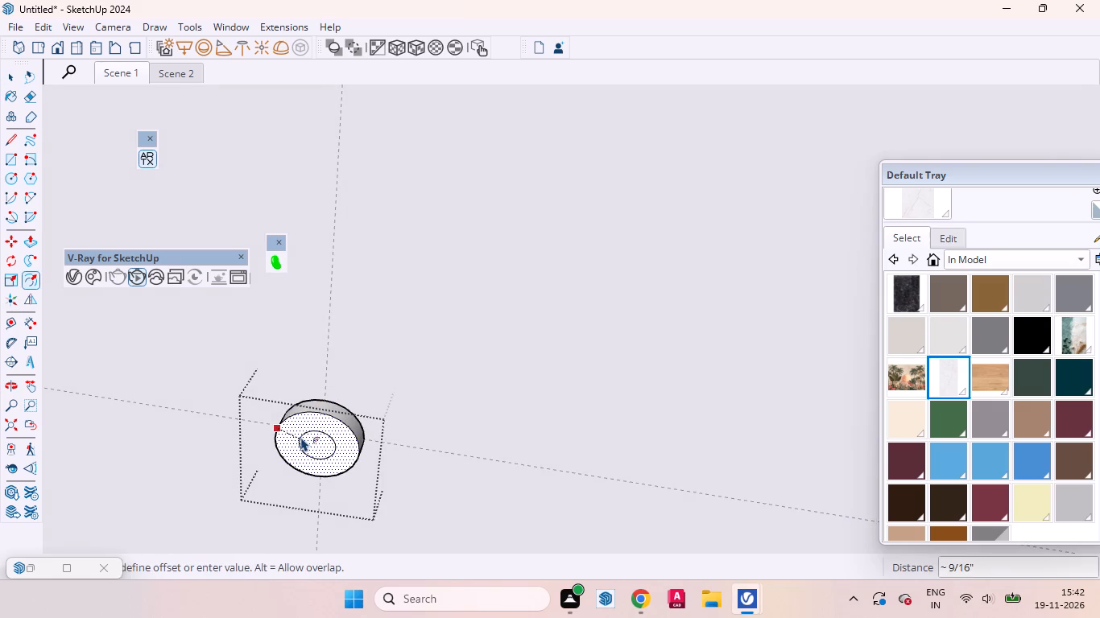
left_click(300, 435)
key("space")
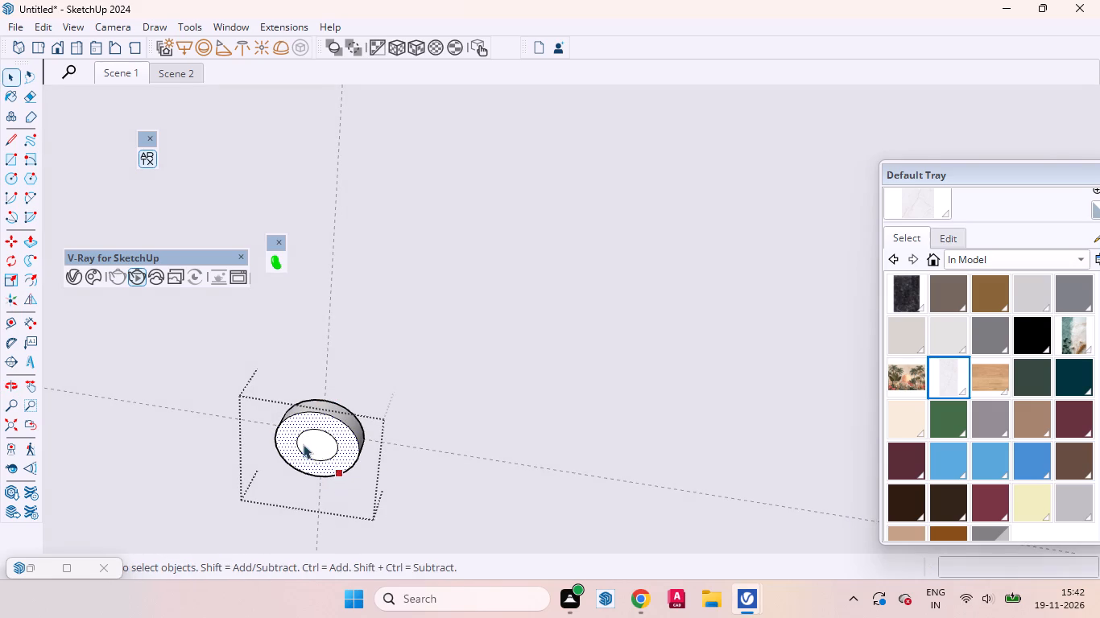
Push the inner circle 1/8" into the disc to form a recess.
scroll(303, 443, "up", 6)
left_click(331, 446)
key("p")
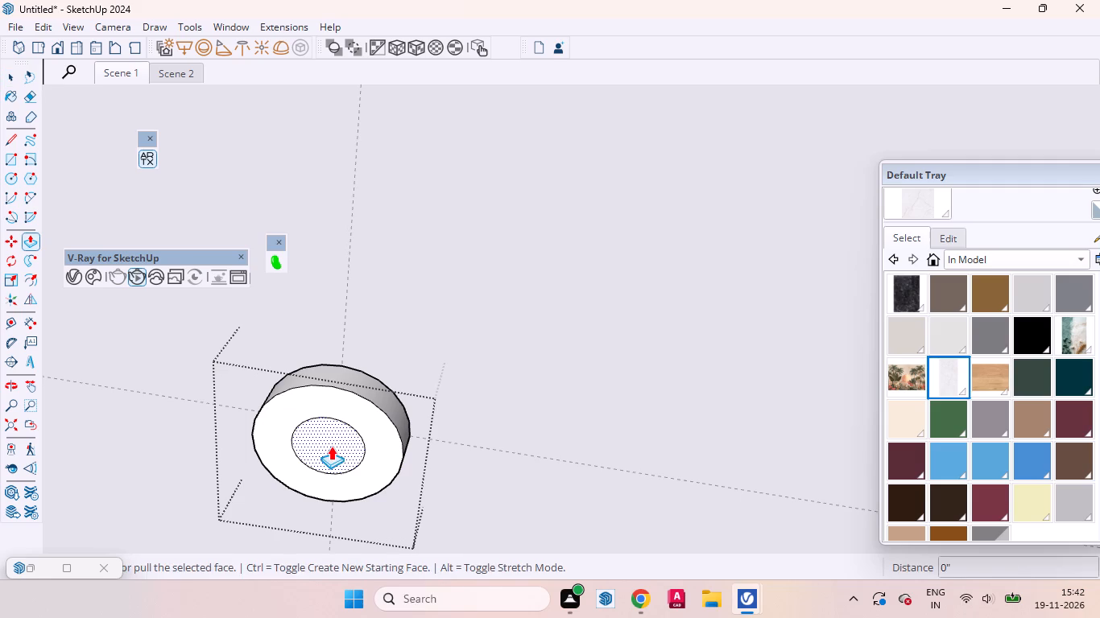
left_click(331, 446)
left_click(333, 441)
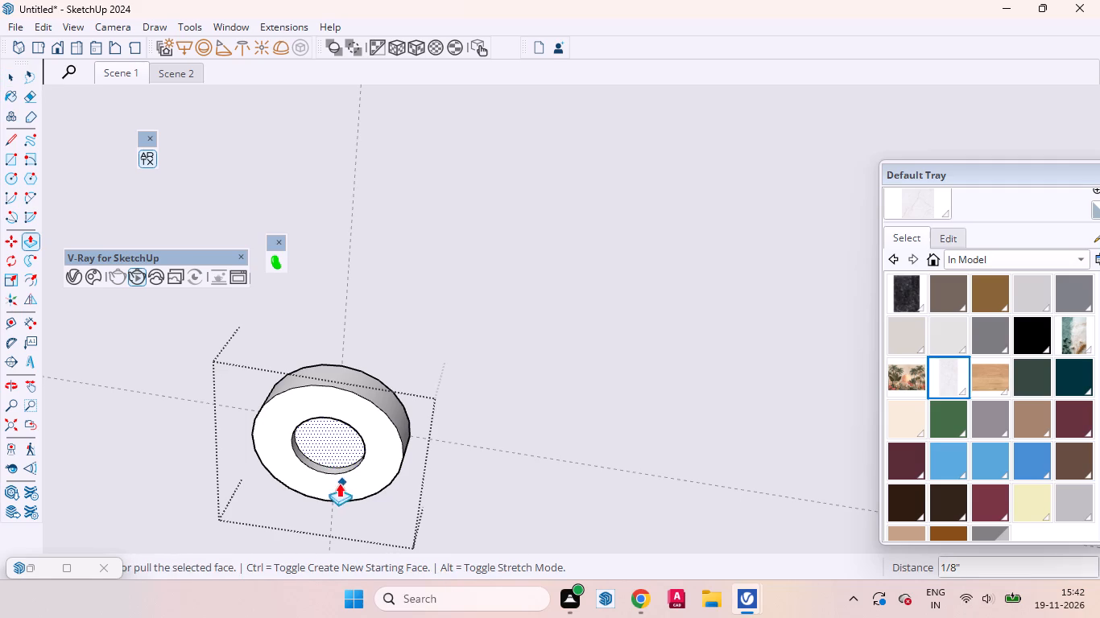
Group the recessed inner face with its edge and convert that group into a V-Ray mesh light.
key("space")
double_click(330, 452)
right_click(330, 452)
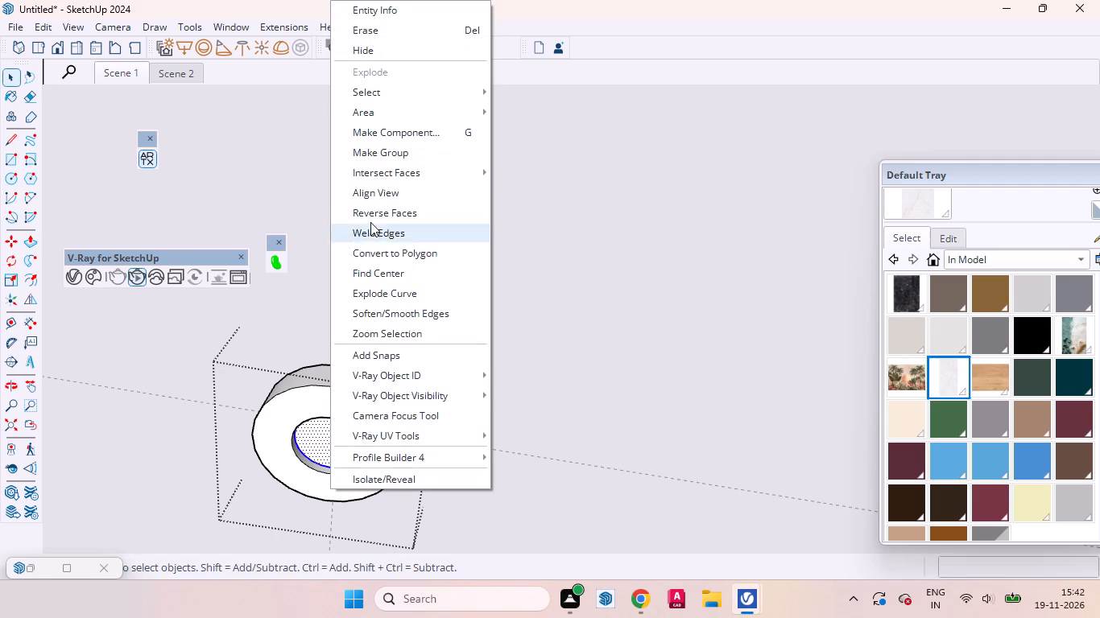
left_click(376, 153)
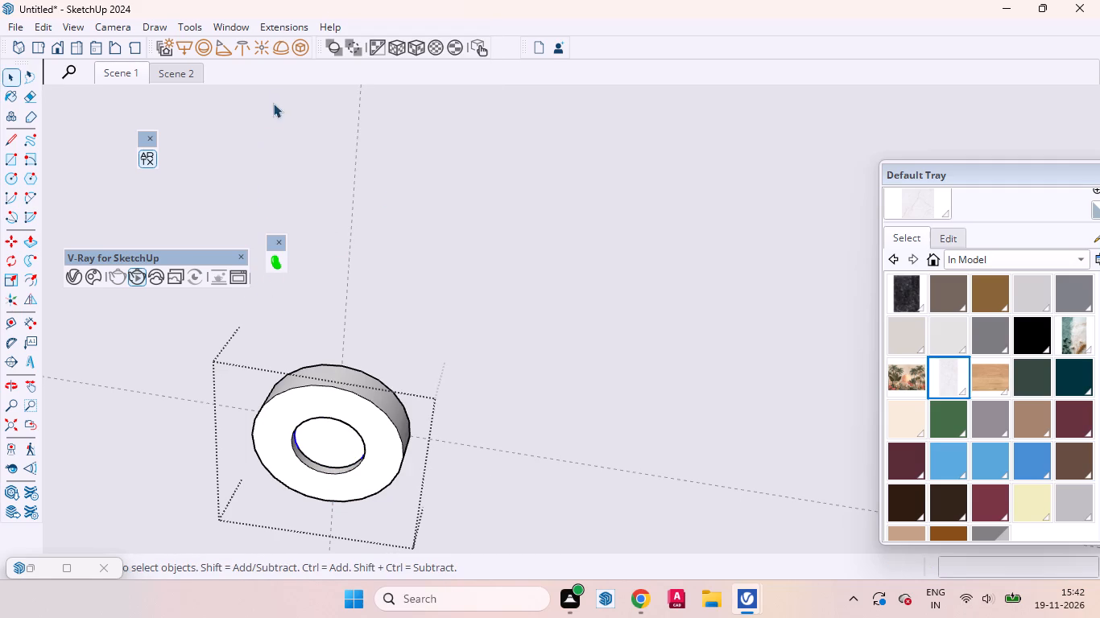
left_click(300, 44)
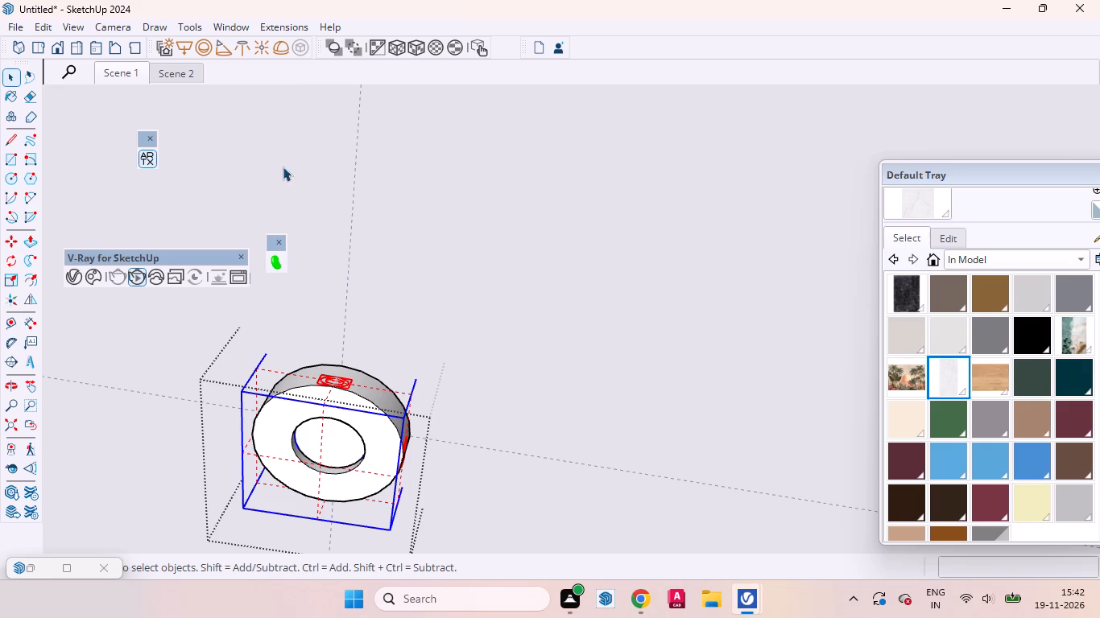
Place a V-Ray IES light at the disc's recess using cylinder-wide.ies from the ies-lights-pack folder.
left_click(238, 45)
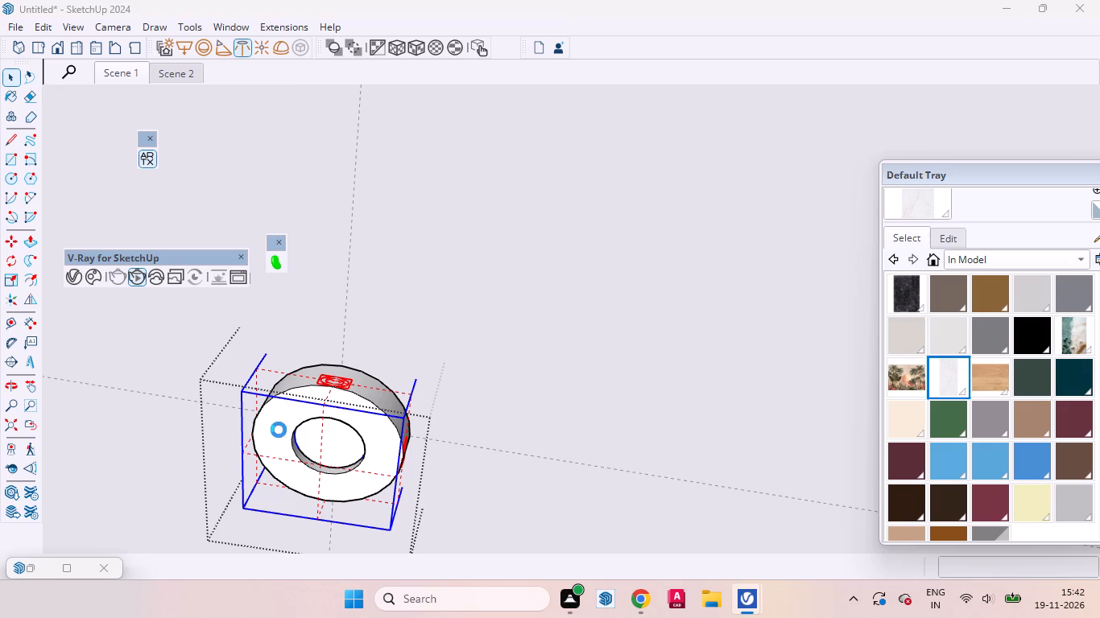
scroll(72, 154, "up", 2)
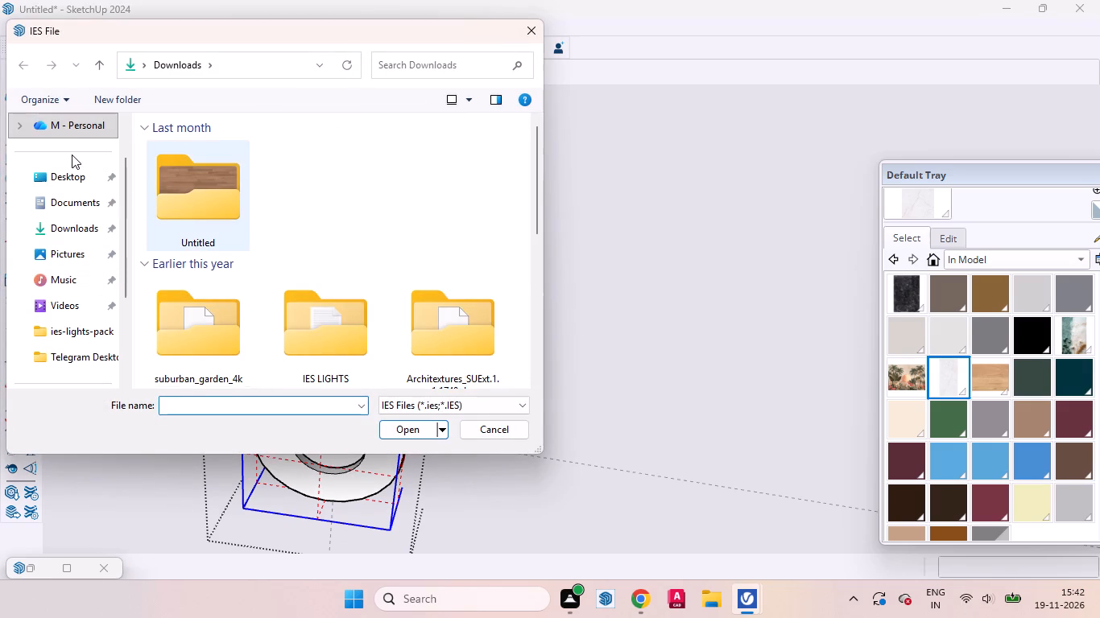
scroll(72, 136, "up", 3)
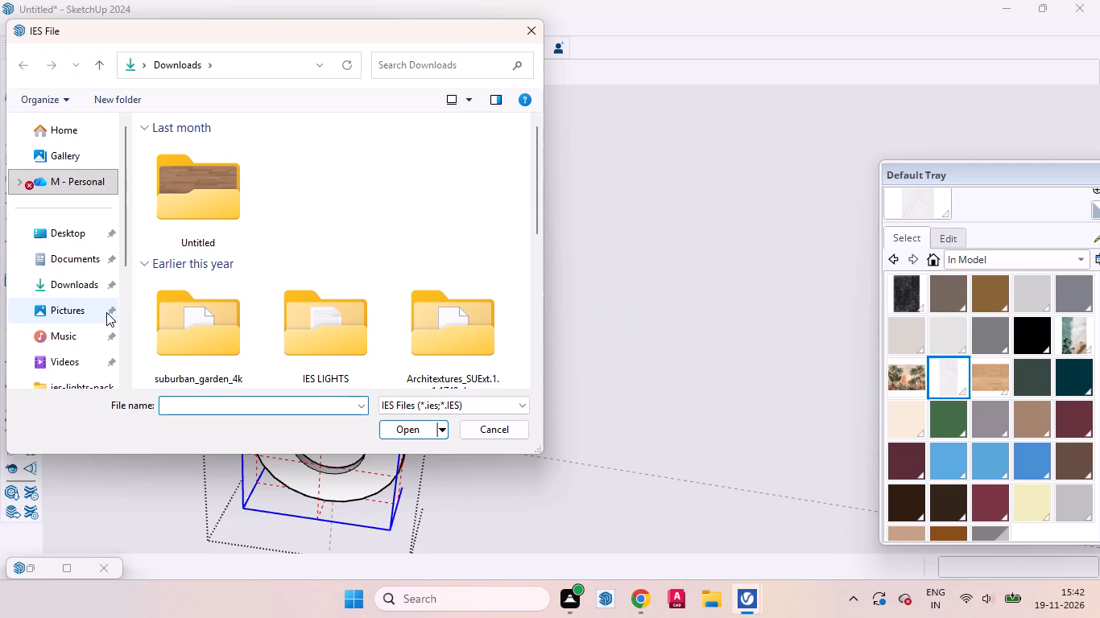
scroll(66, 206, "up", 3)
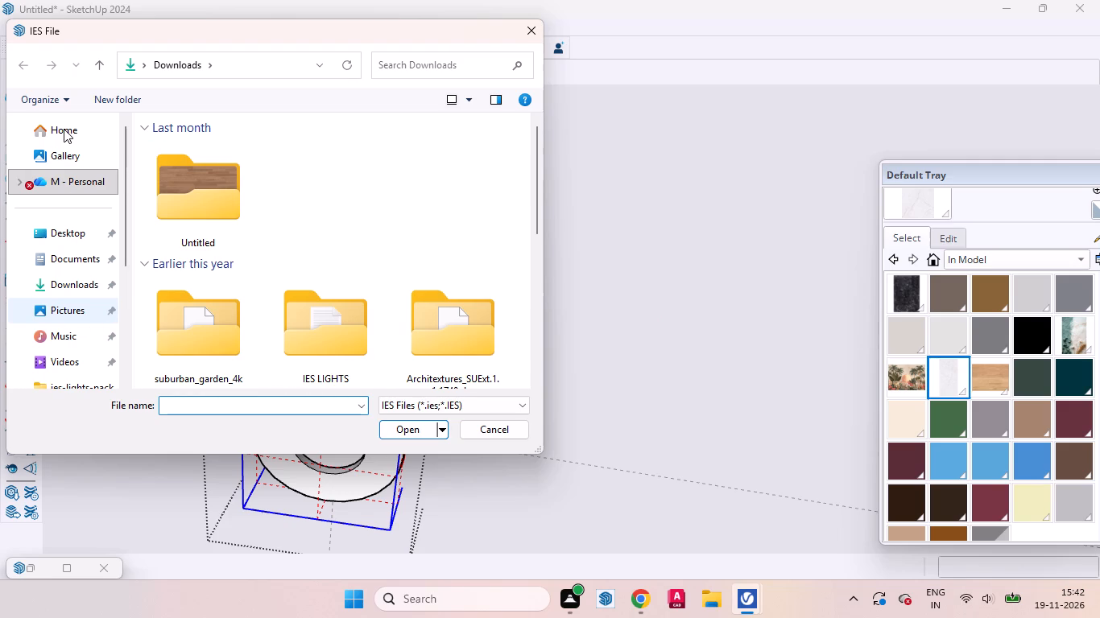
left_click(64, 129)
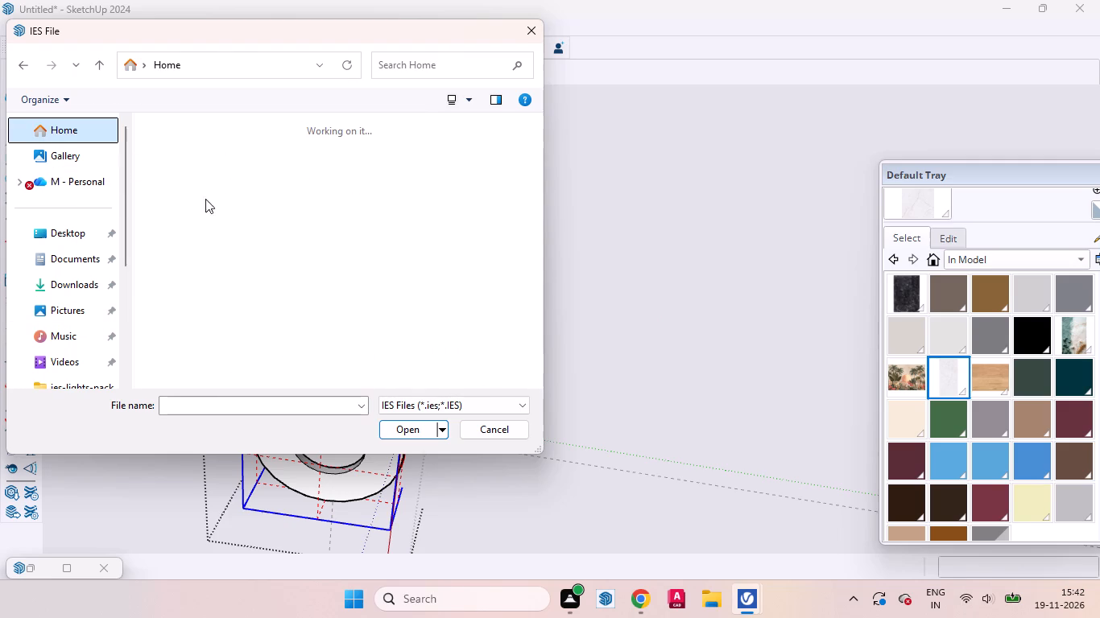
left_click(180, 239)
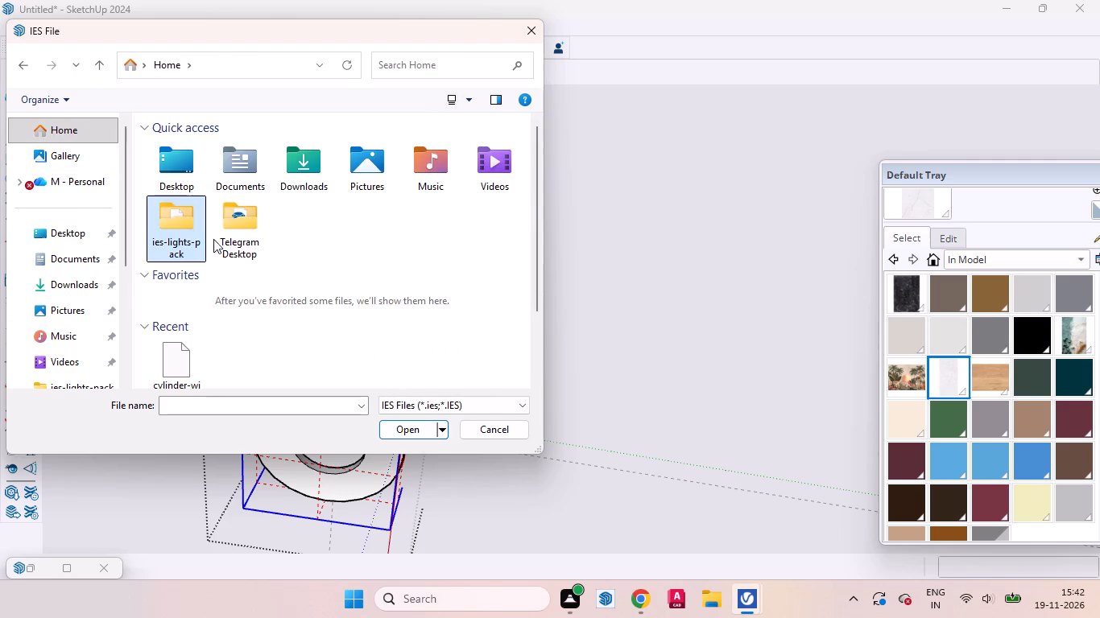
double_click(188, 238)
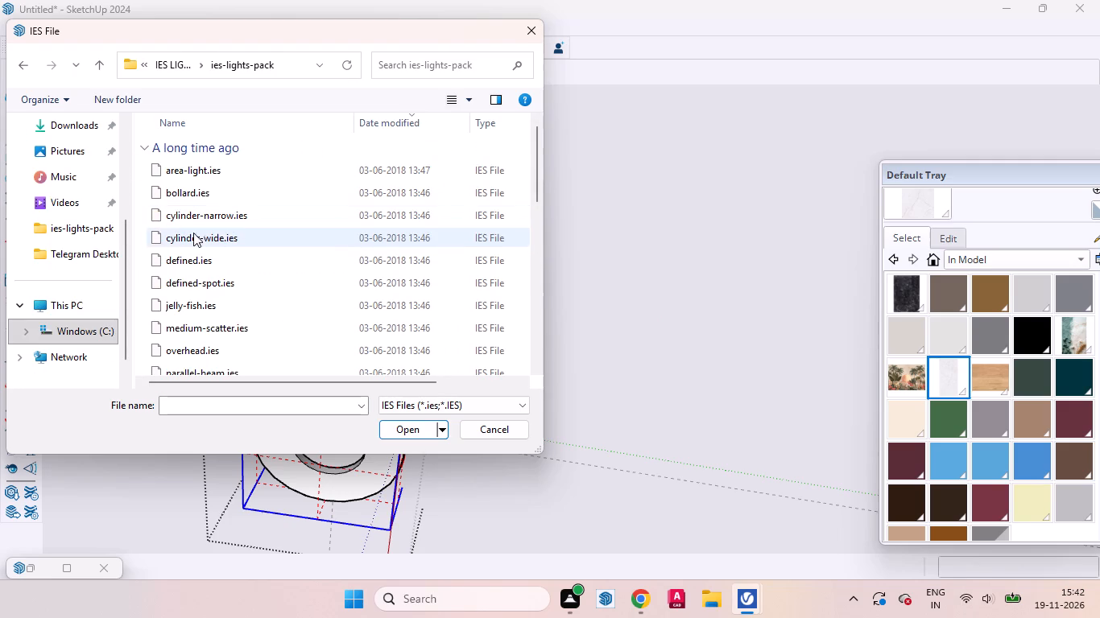
left_click(249, 241)
left_click(398, 435)
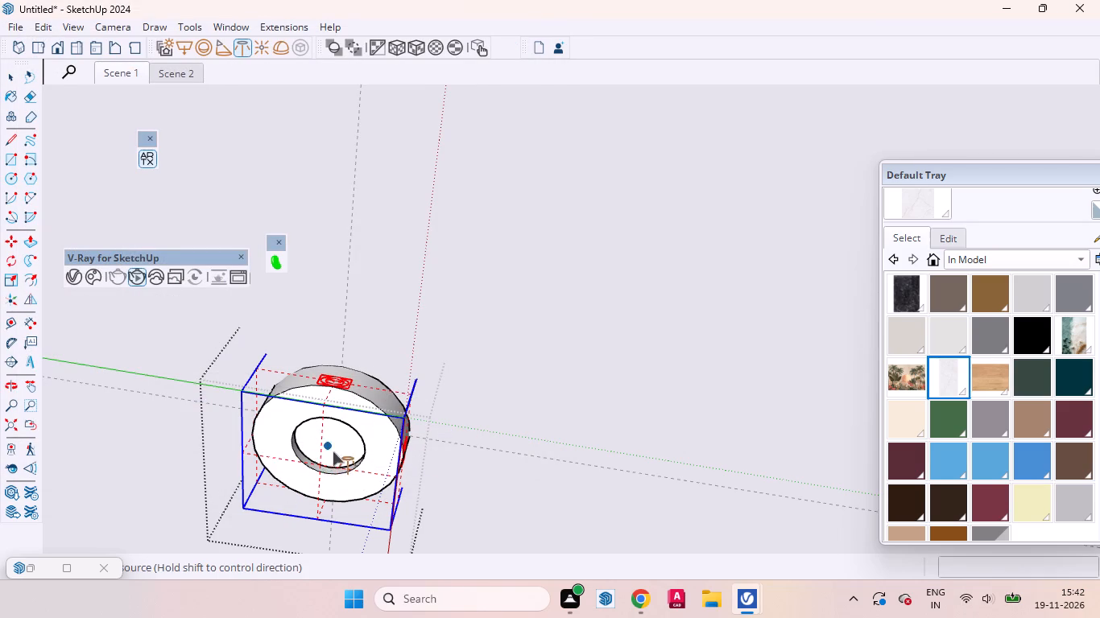
scroll(325, 455, "up", 6)
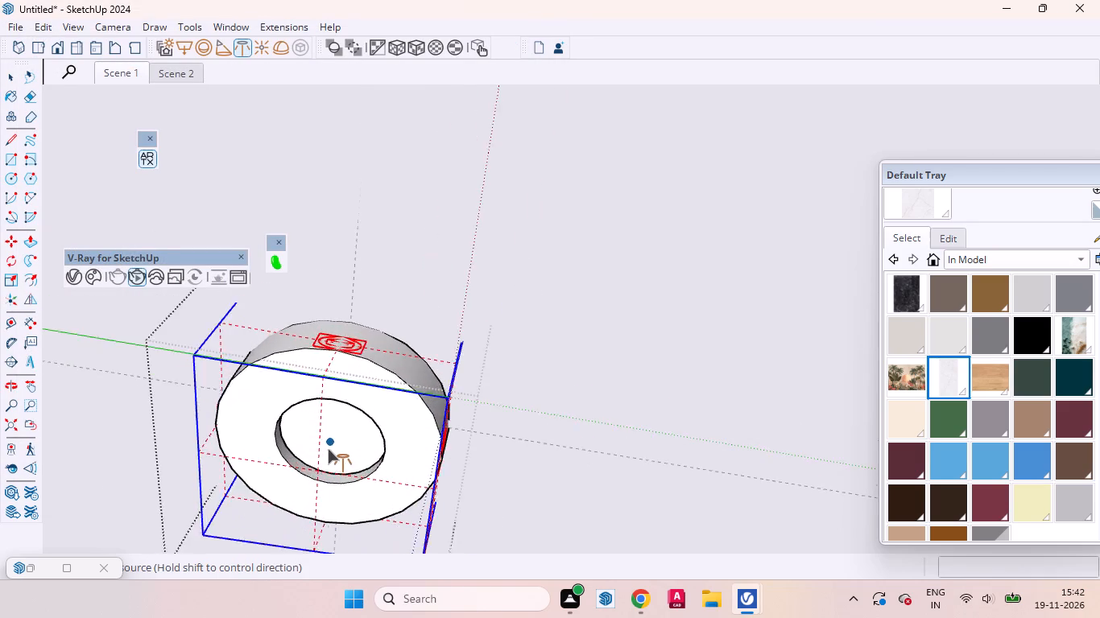
scroll(328, 449, "up", 6)
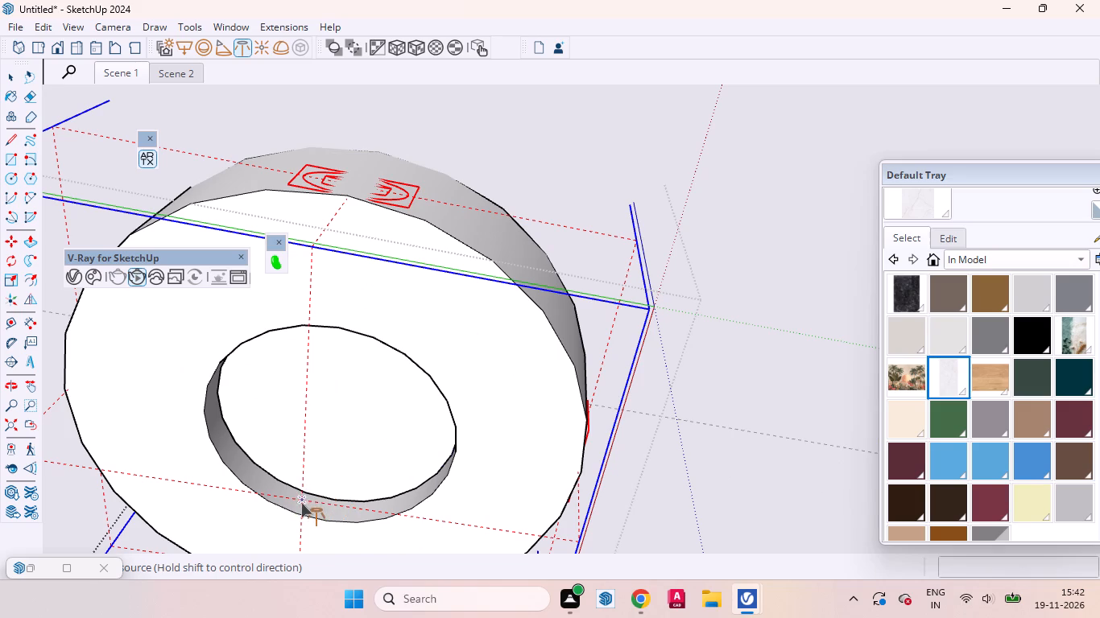
left_click(302, 503)
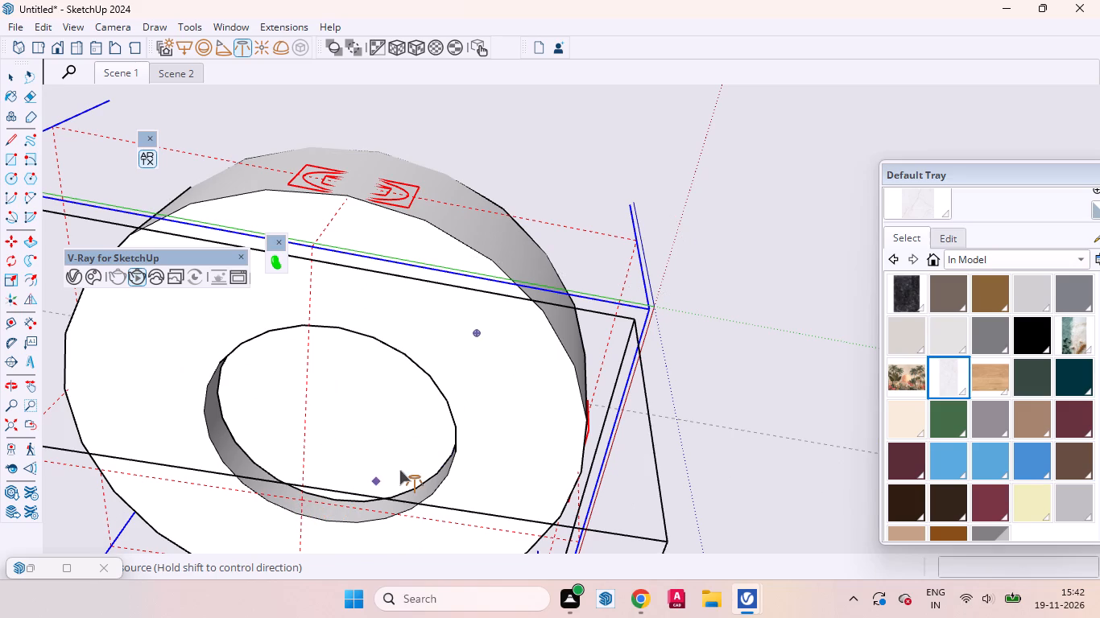
key("space")
Paint all faces of the disc housing with the black in-model material and exit the fixture's group.
scroll(441, 327, "down", 2)
scroll(443, 305, "up", 1)
scroll(432, 311, "down", 3)
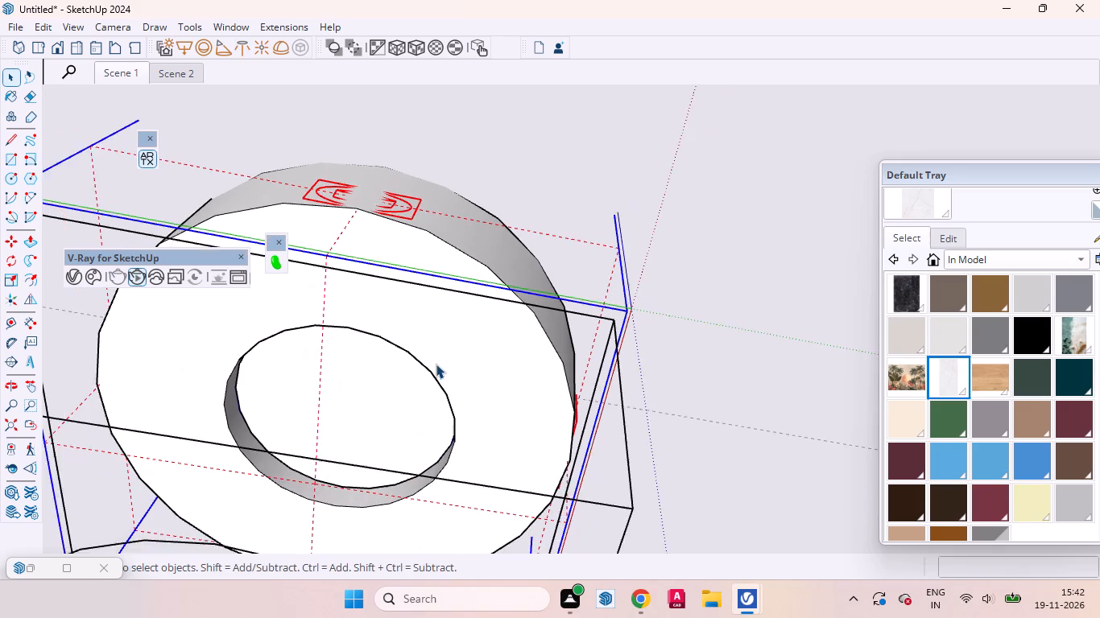
left_click(465, 373)
triple_click(461, 369)
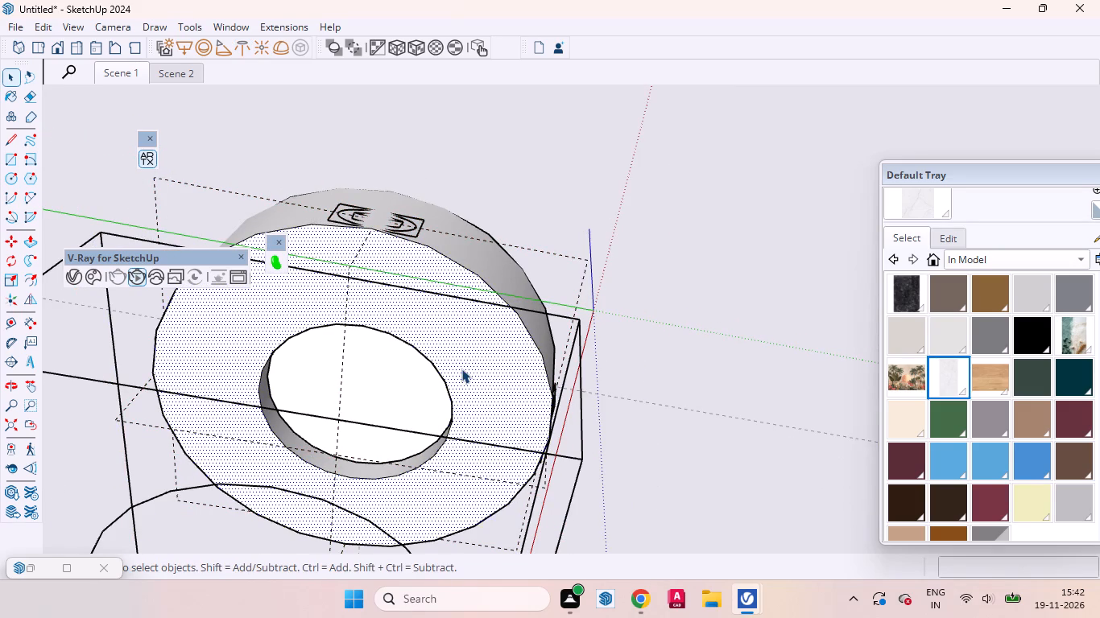
left_click(461, 369)
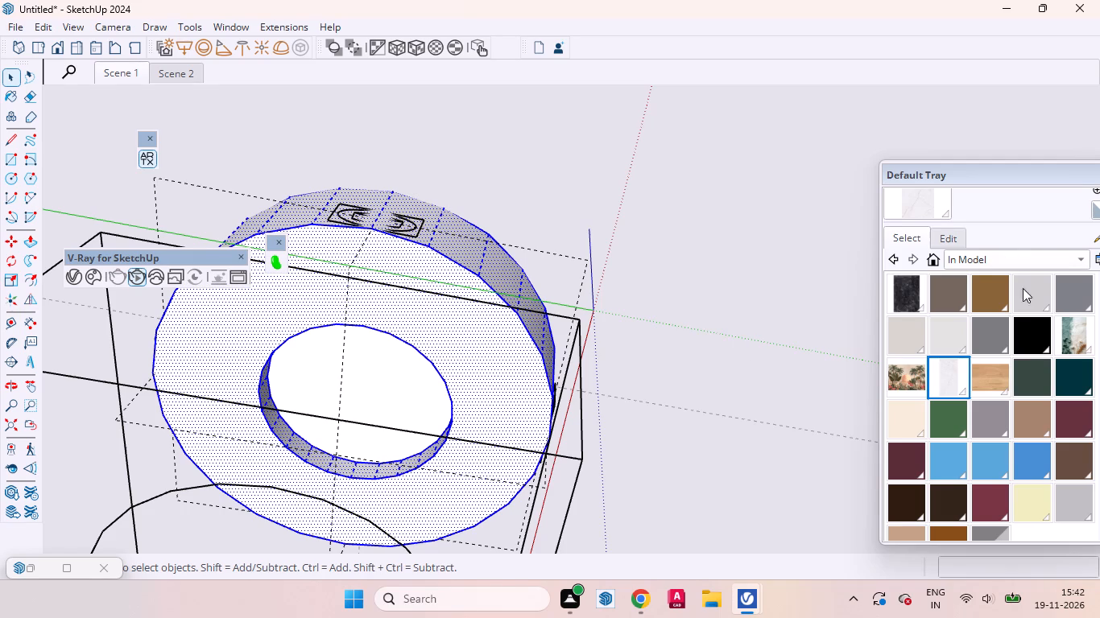
left_click(1032, 330)
left_click(494, 347)
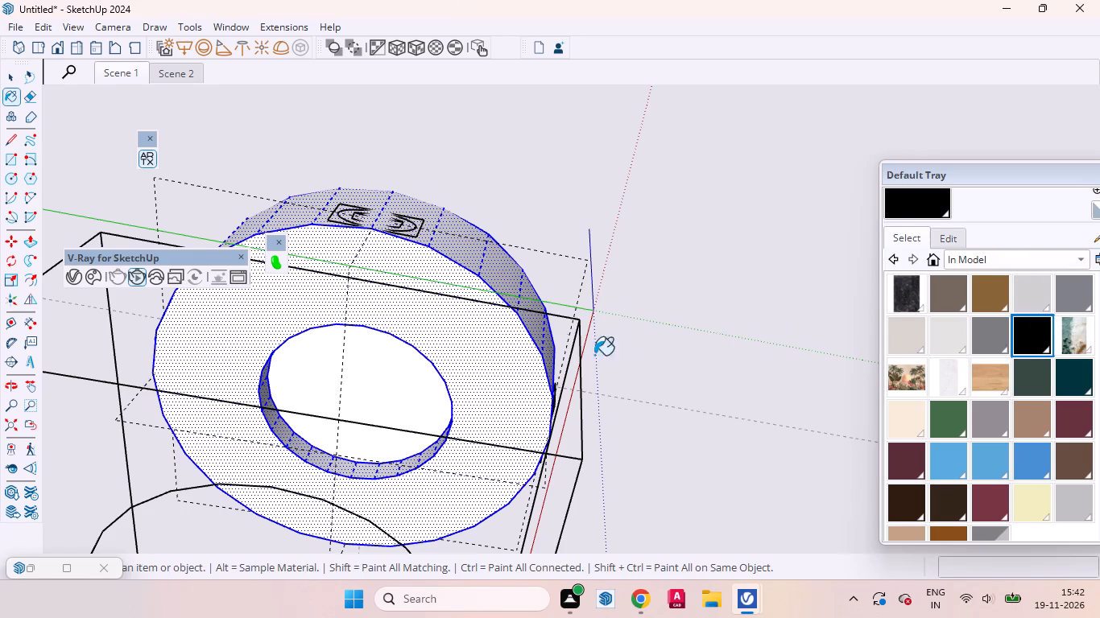
key("space")
scroll(464, 354, "down", 12)
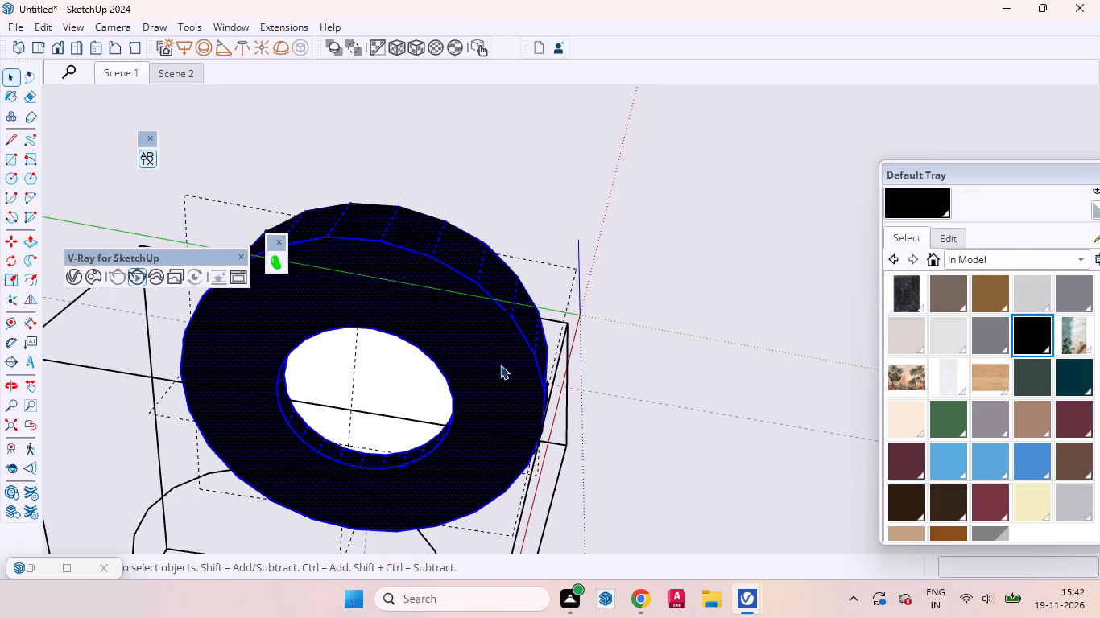
scroll(598, 315, "down", 5)
left_click(11, 77)
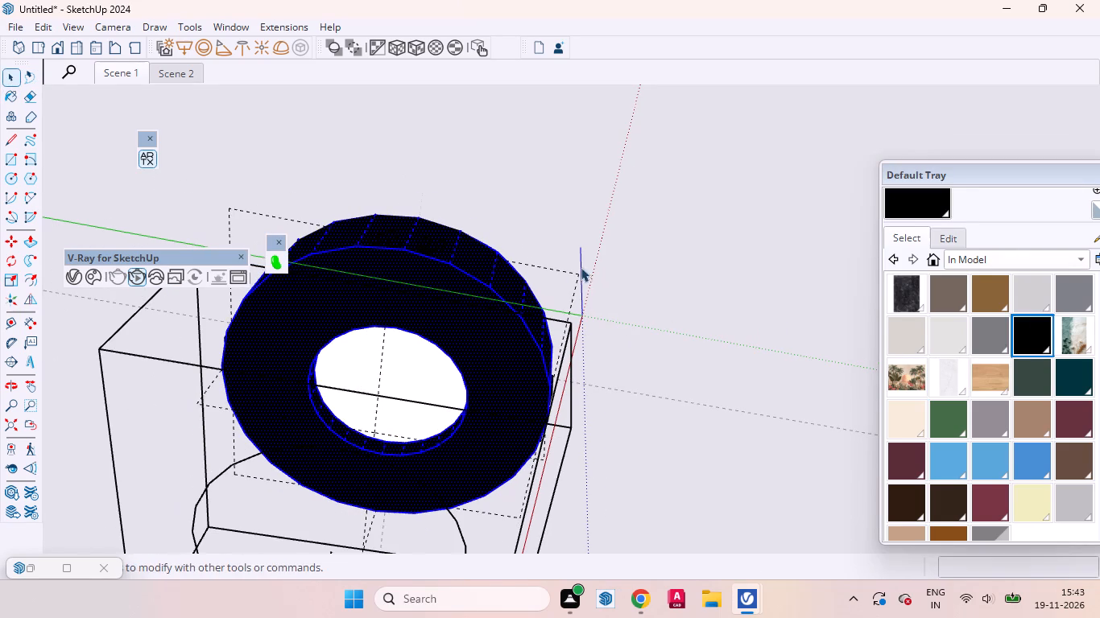
scroll(549, 282, "down", 20)
scroll(549, 282, "down", 11)
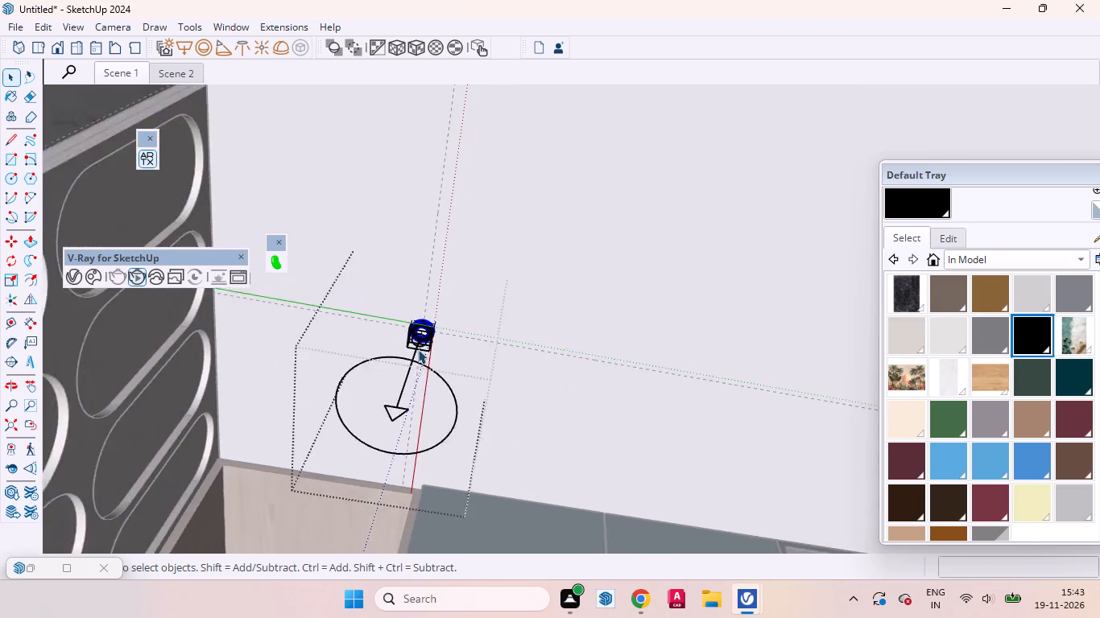
scroll(418, 349, "down", 16)
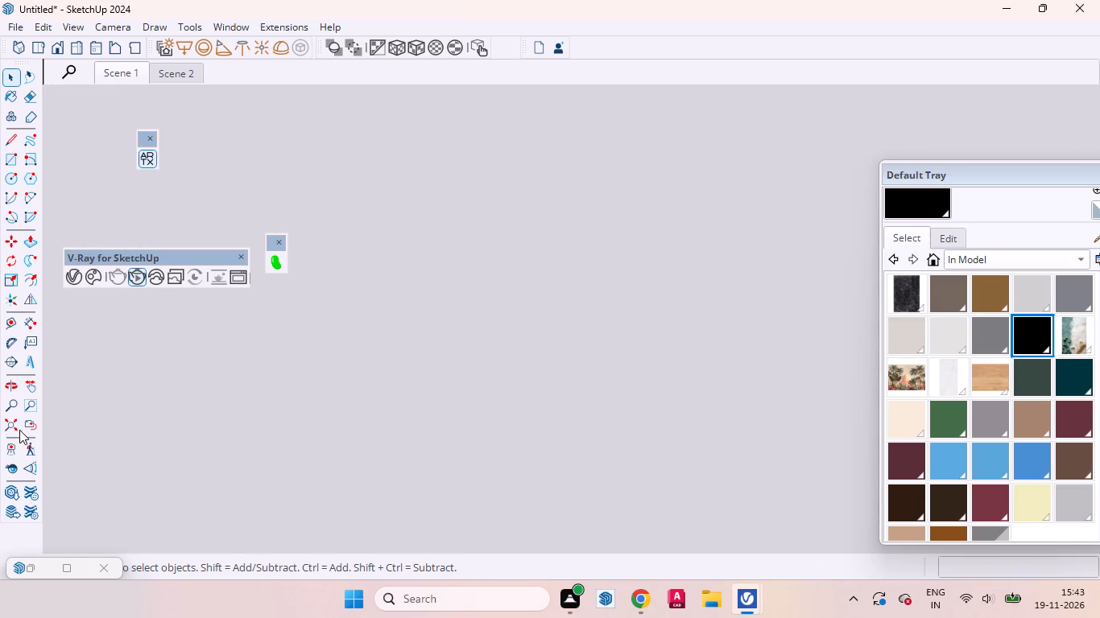
left_click(24, 426)
middle_click_drag(559, 312, 502, 569)
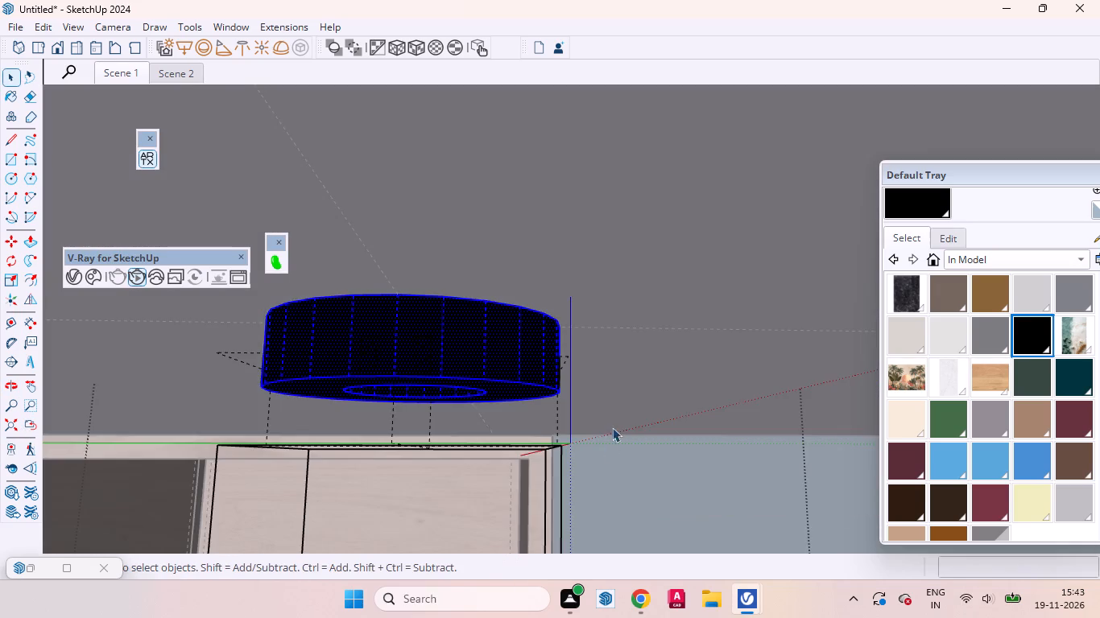
scroll(601, 376, "down", 6)
scroll(590, 363, "up", 1)
scroll(589, 363, "down", 20)
scroll(589, 363, "down", 3)
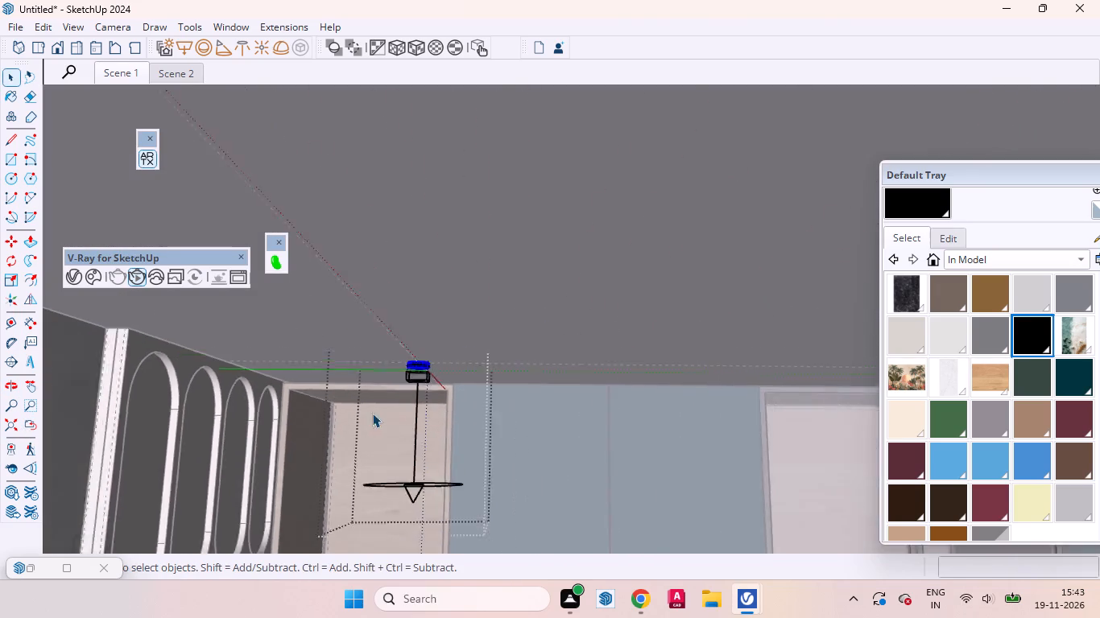
scroll(372, 413, "down", 17)
left_click(473, 281)
Copy the light fixture three times along the ceiling guide above the wardrobe, spaced about 1' 9 9/16", 2' 10 13/16" and 2' 10 11/16".
middle_click_drag(393, 431, 393, 334)
scroll(407, 391, "up", 7)
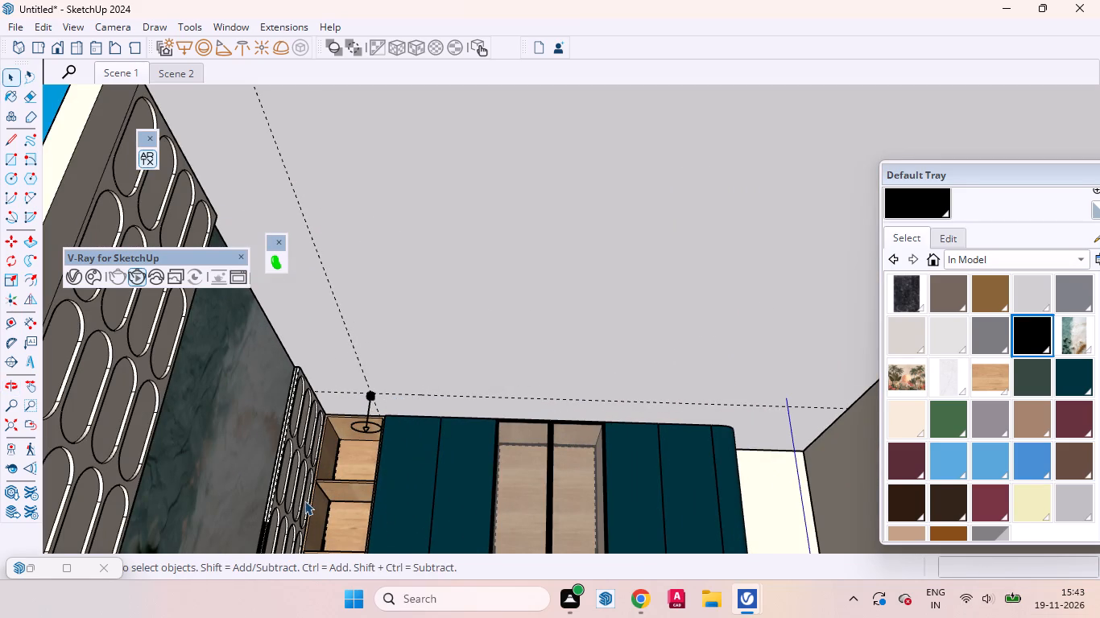
scroll(366, 384, "up", 6)
left_click(374, 397)
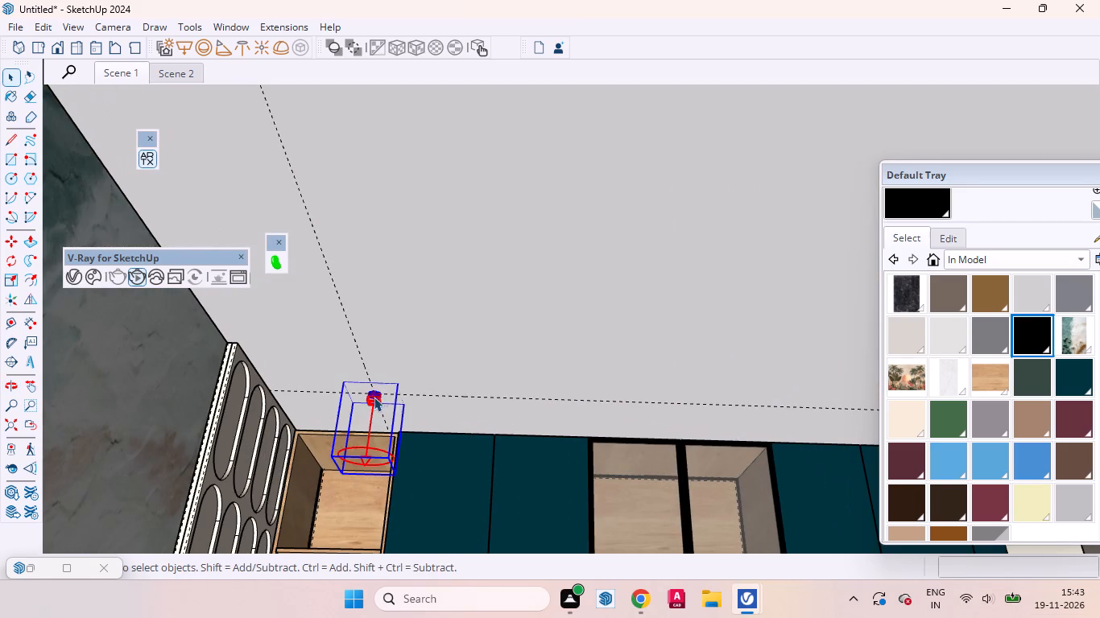
key("m")
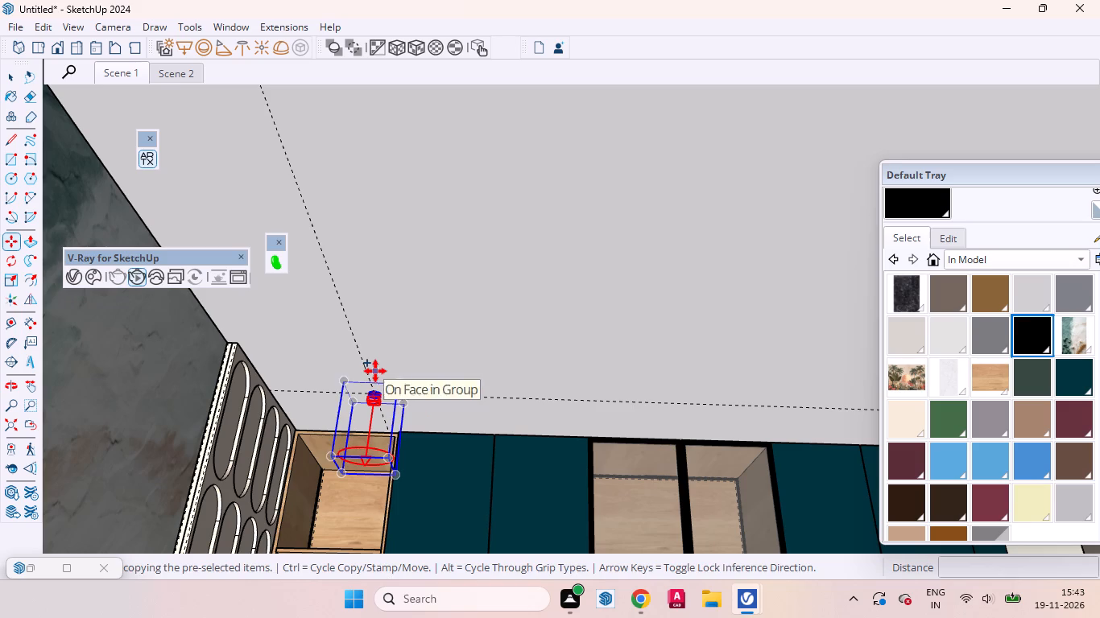
left_click(375, 371)
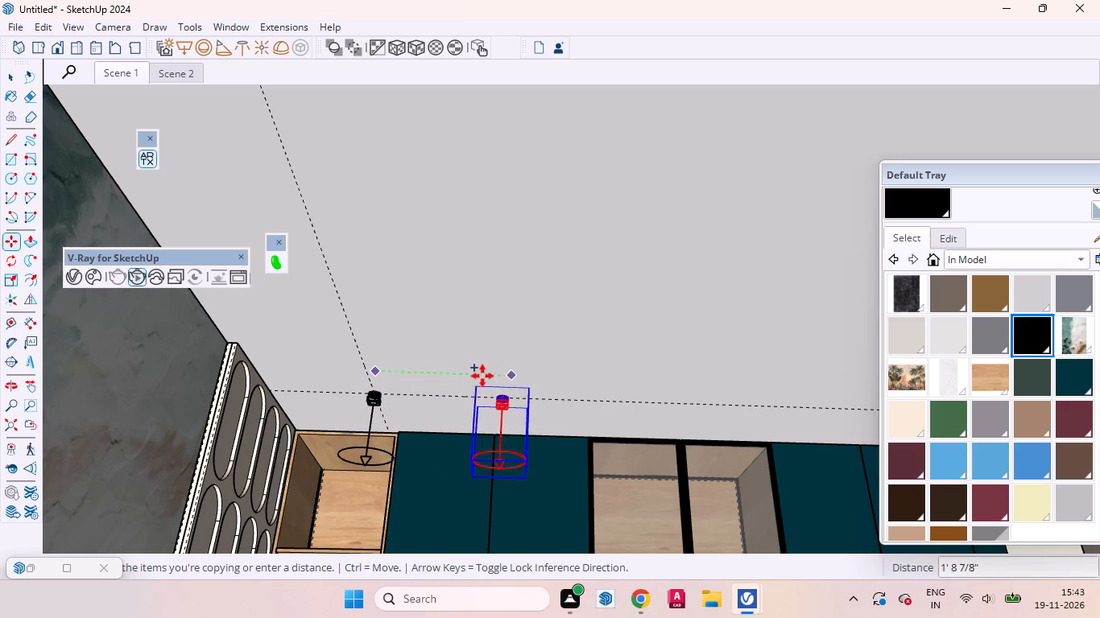
scroll(423, 389, "down", 9)
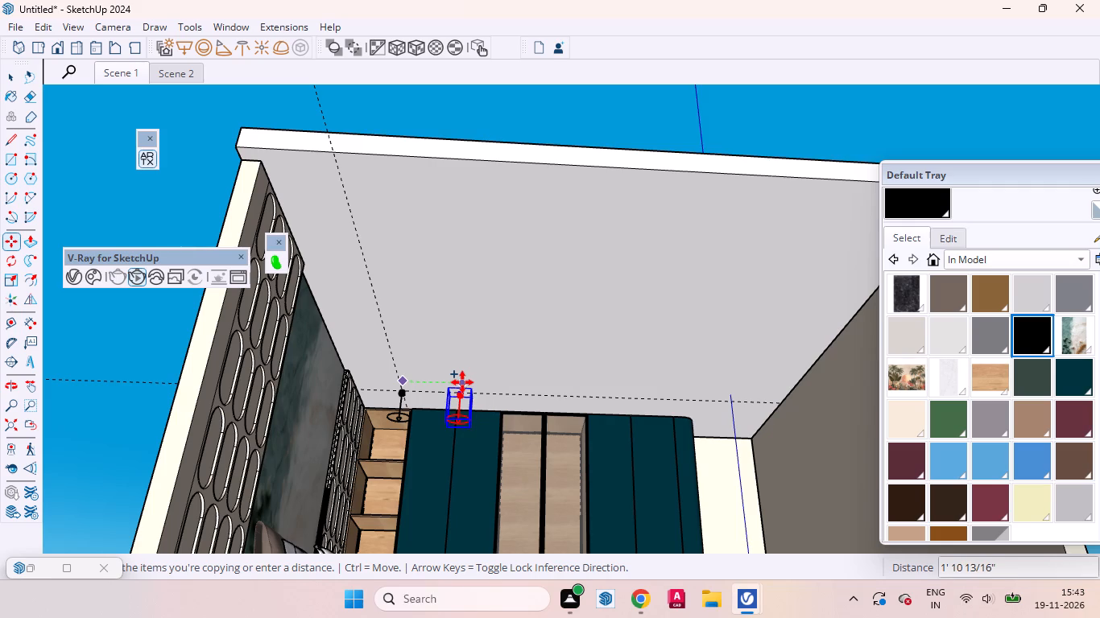
left_click(460, 382)
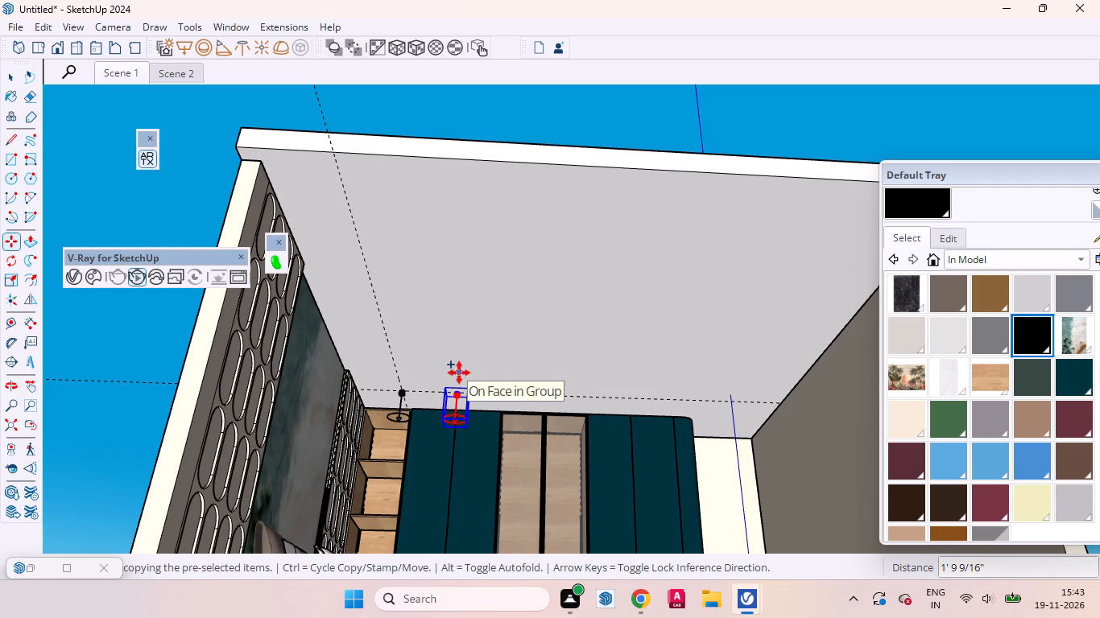
left_click(459, 373)
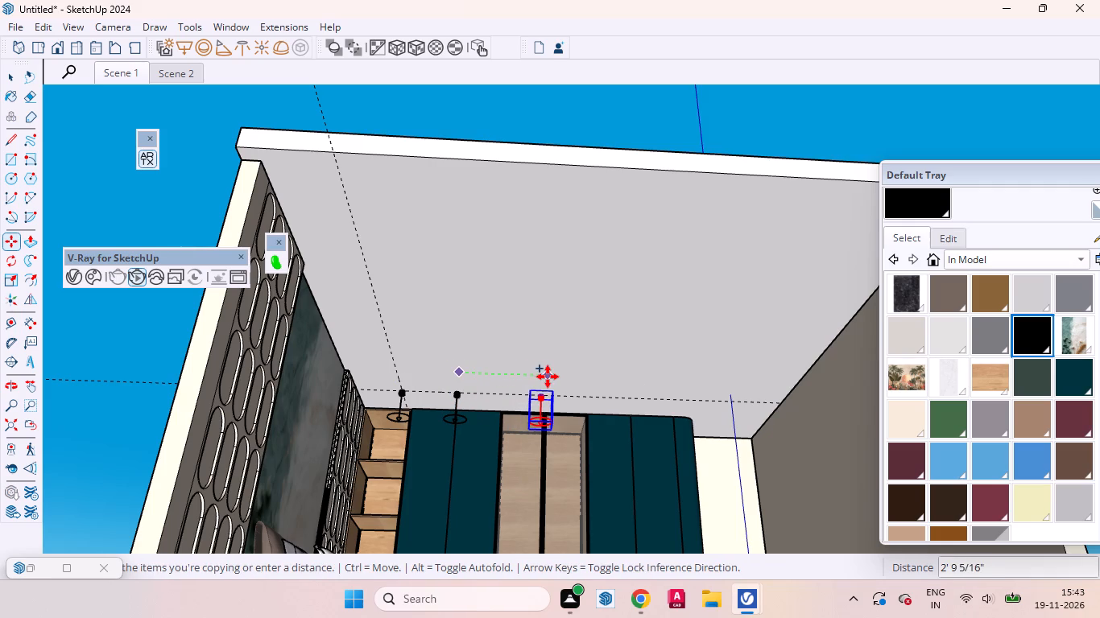
left_click(552, 376)
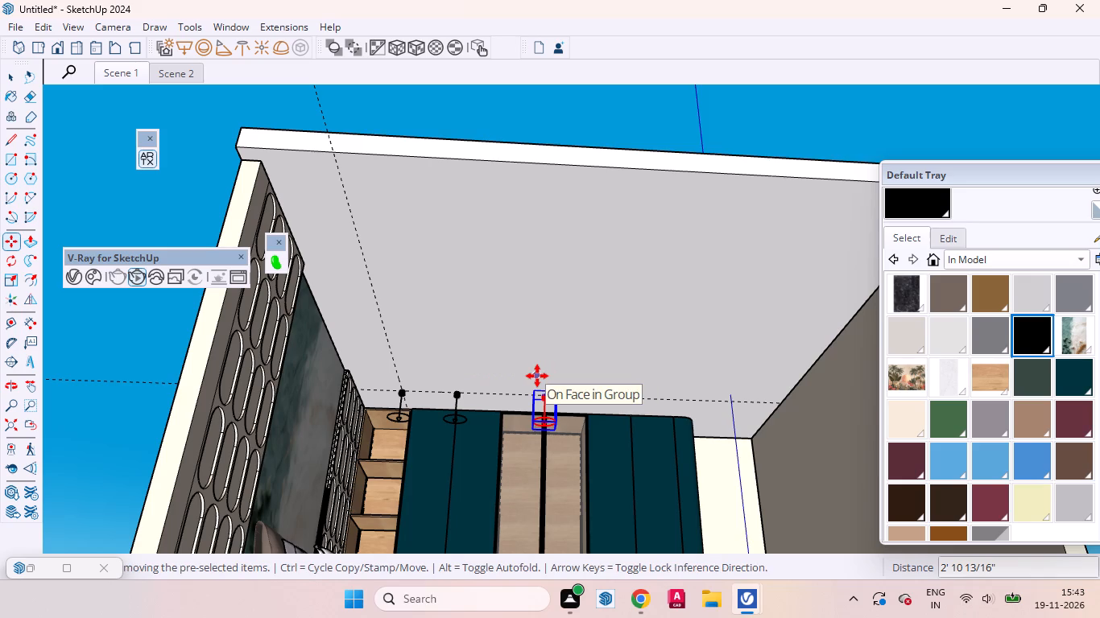
left_click(537, 376)
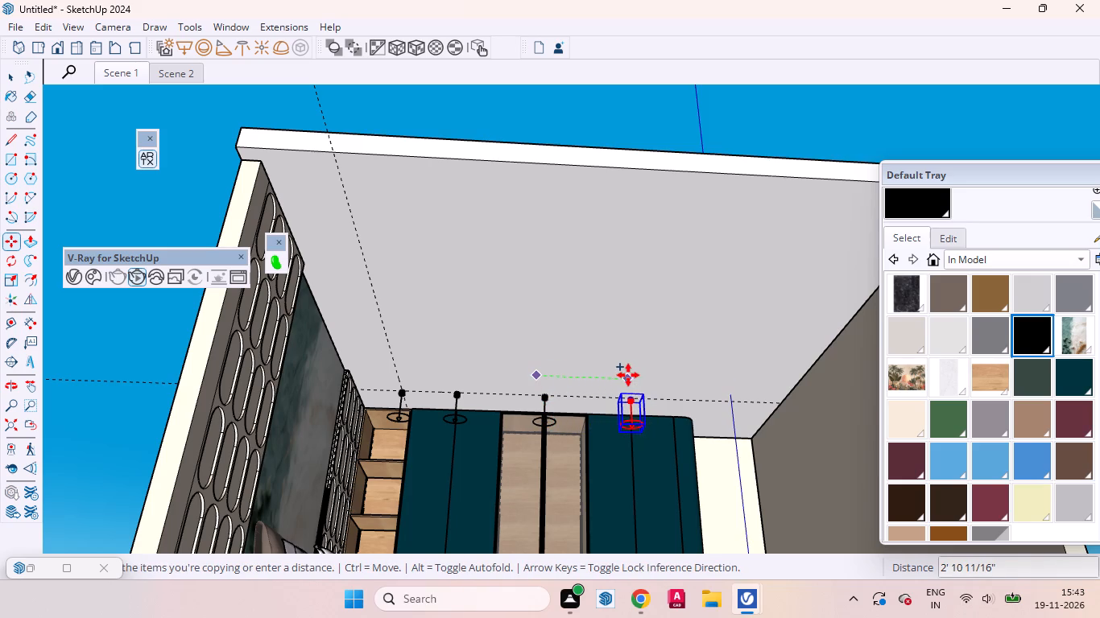
left_click(628, 375)
Move the last copied light fixture about 1" further along the row, away from the other three.
middle_click_drag(702, 410, 673, 378)
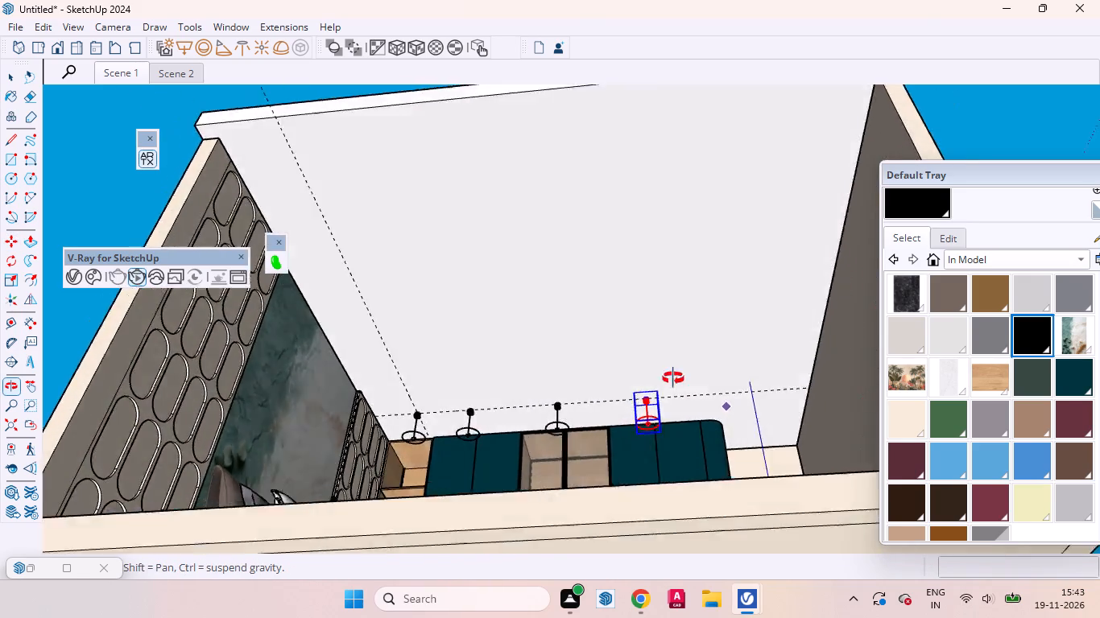
middle_click_drag(673, 378, 676, 406)
left_click(620, 373)
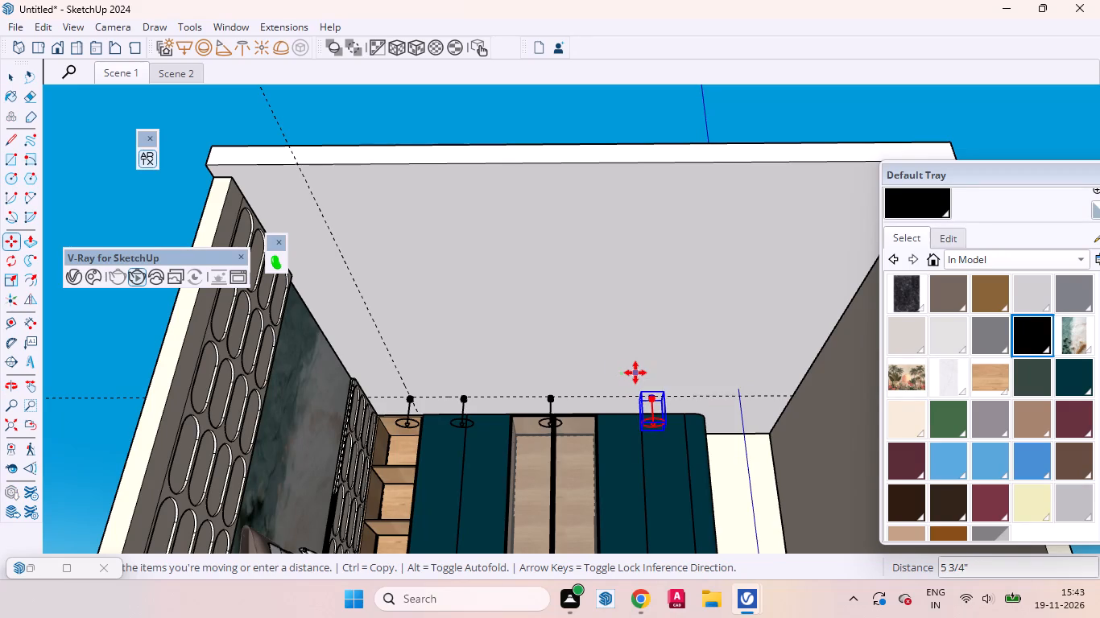
left_click(632, 374)
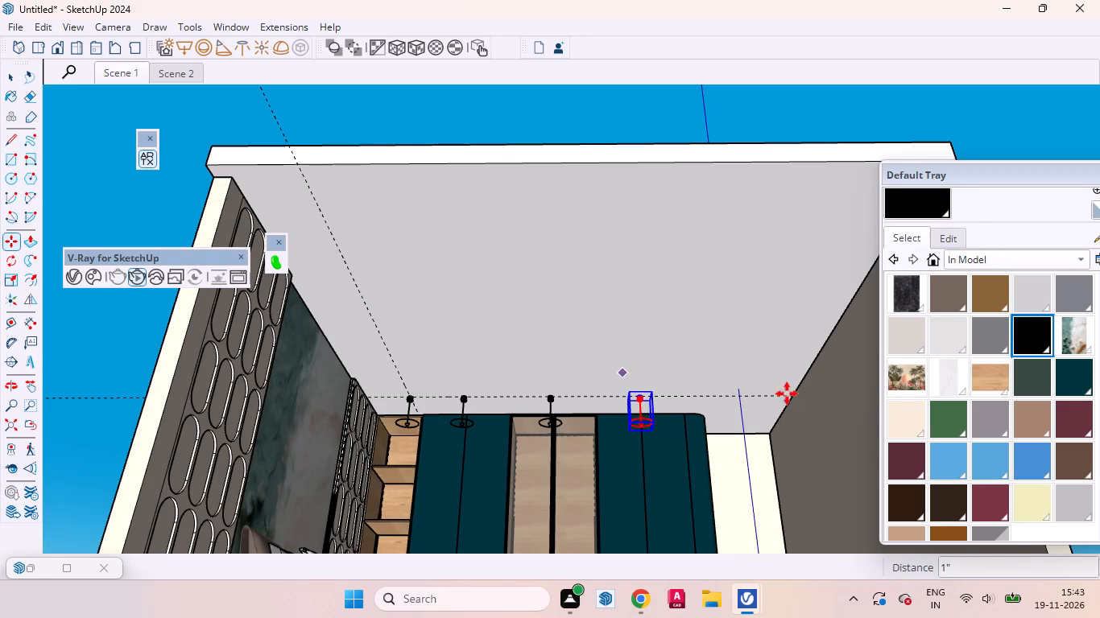
key("space")
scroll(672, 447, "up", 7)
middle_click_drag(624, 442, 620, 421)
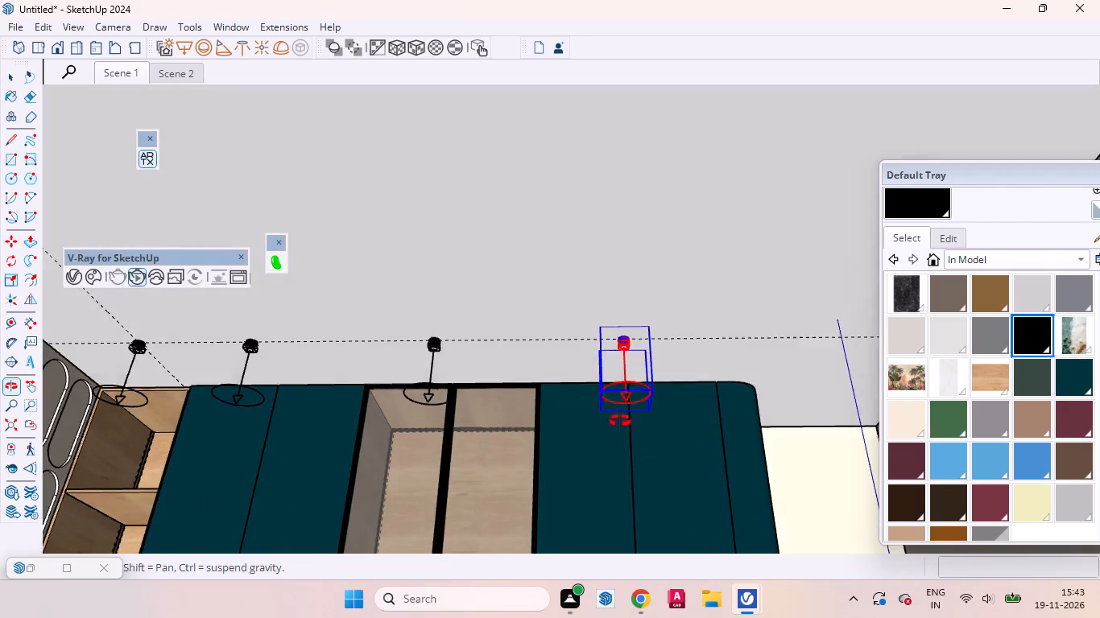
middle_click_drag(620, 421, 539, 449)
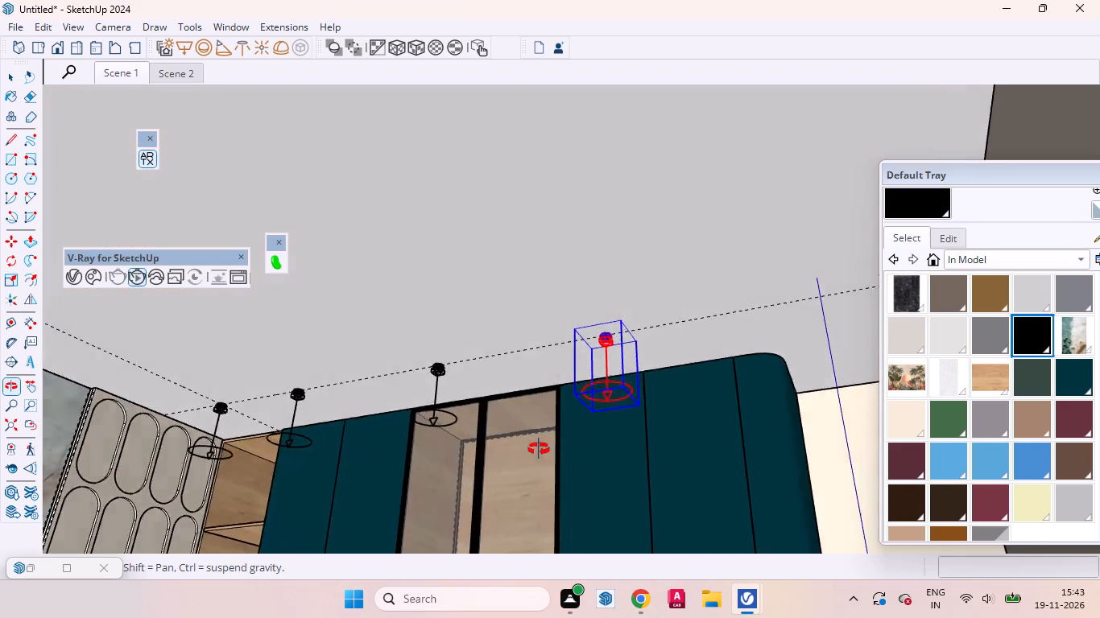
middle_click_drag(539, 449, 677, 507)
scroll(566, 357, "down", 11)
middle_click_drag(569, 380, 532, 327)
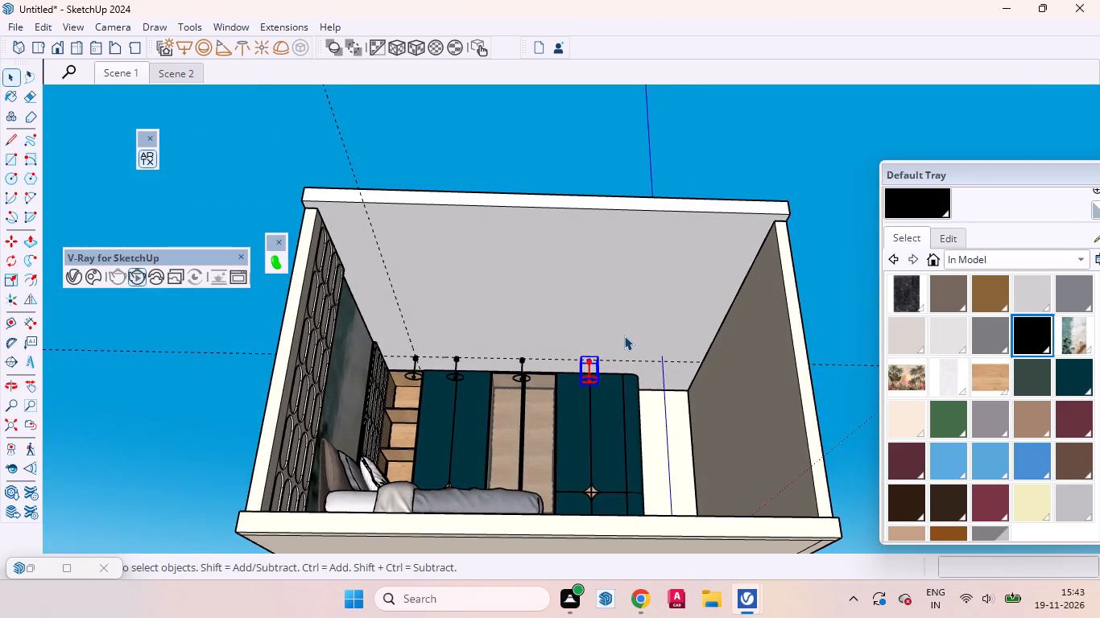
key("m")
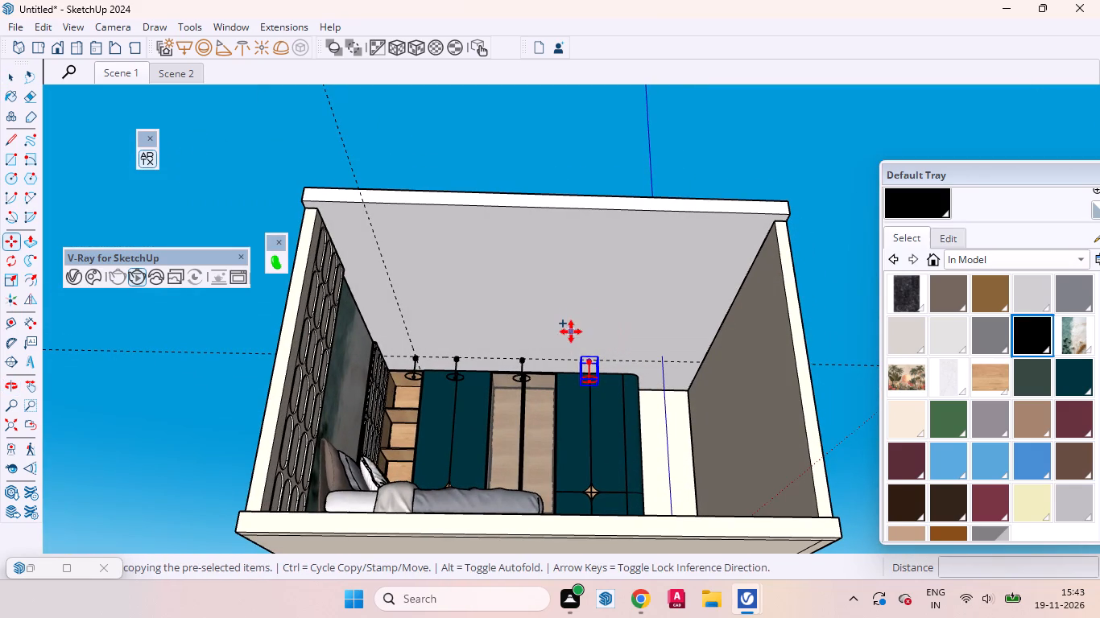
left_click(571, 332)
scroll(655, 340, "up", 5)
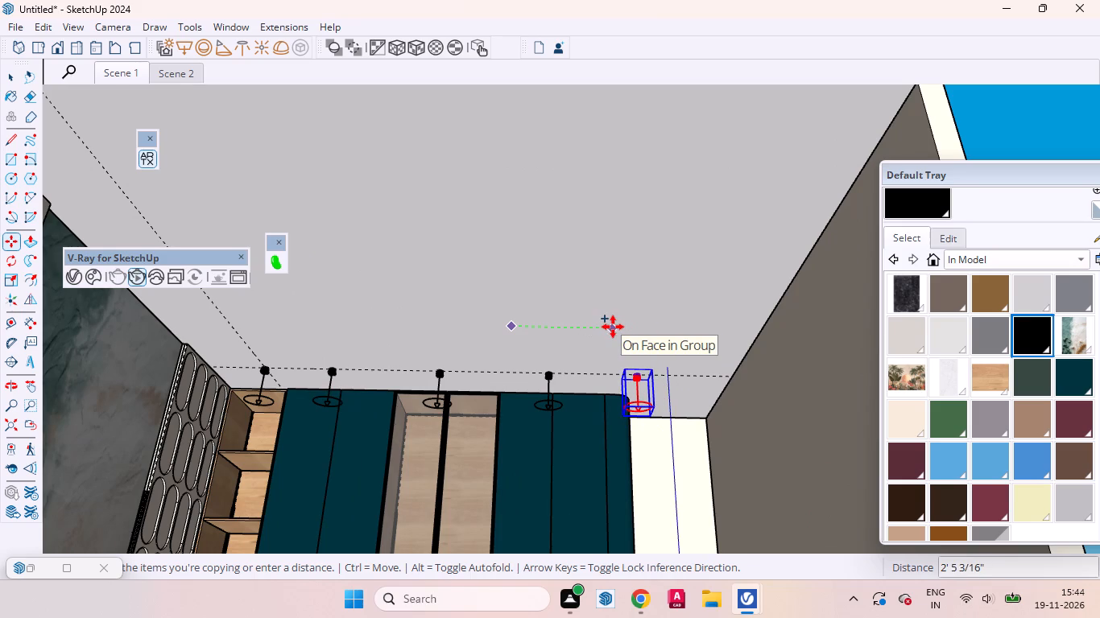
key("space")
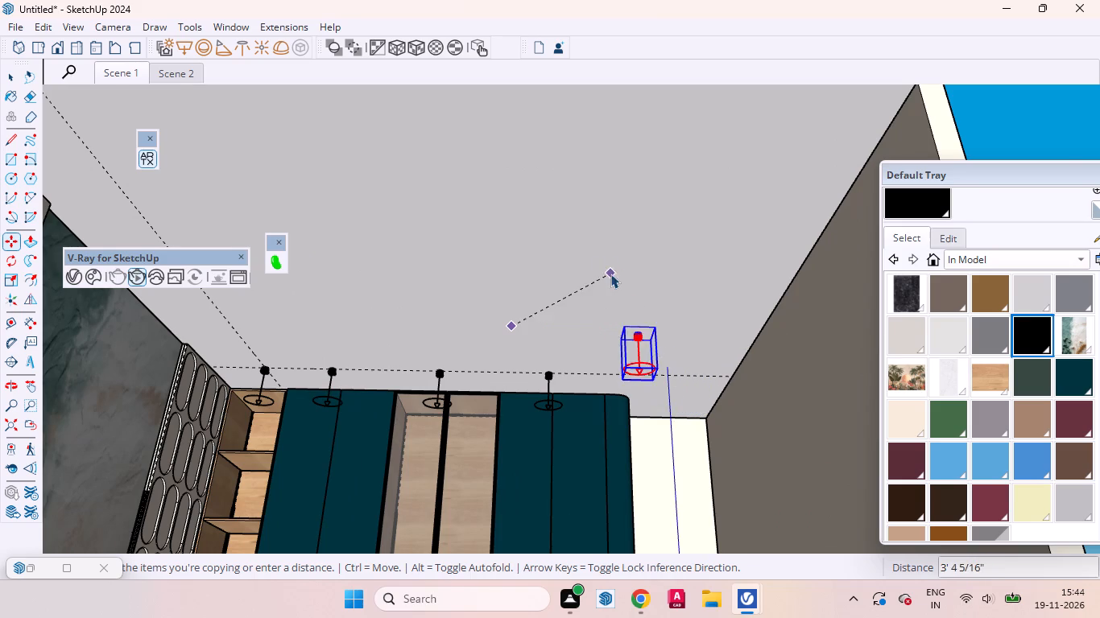
Add a guide line on the ceiling 500 mm in from the plain side wall opposite the headboard wall.
key("t")
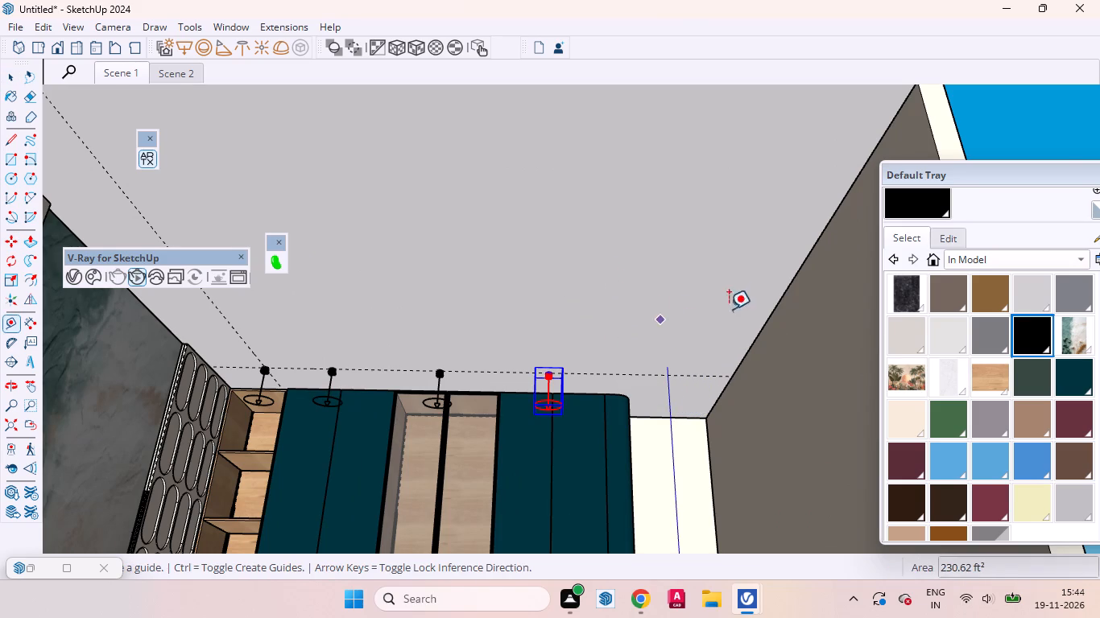
left_click(791, 286)
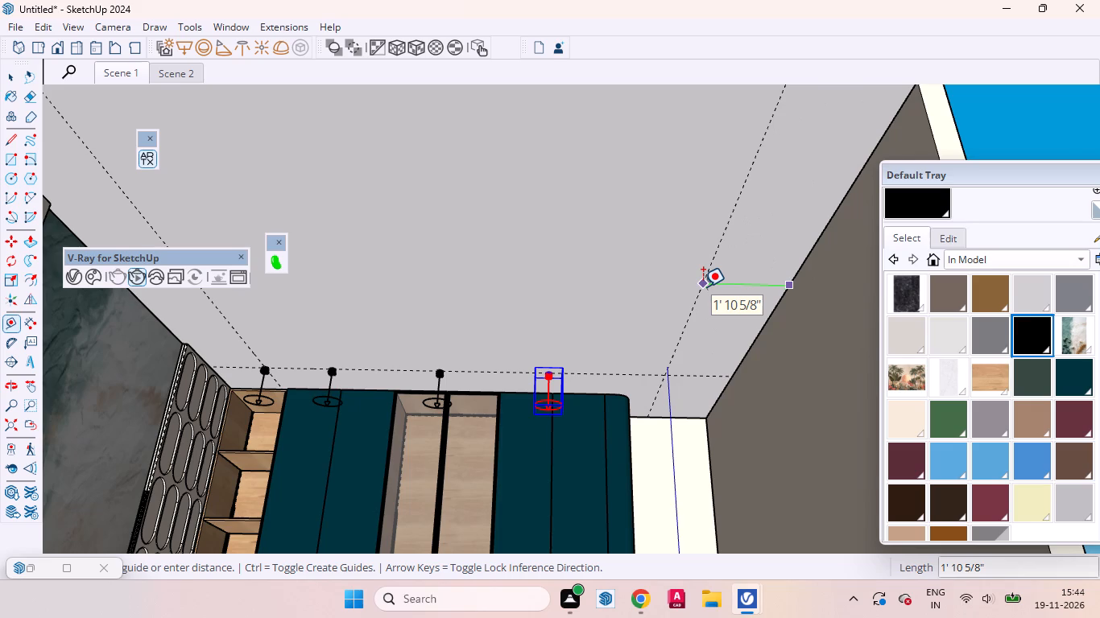
type("500m")
key("m")
key("Return")
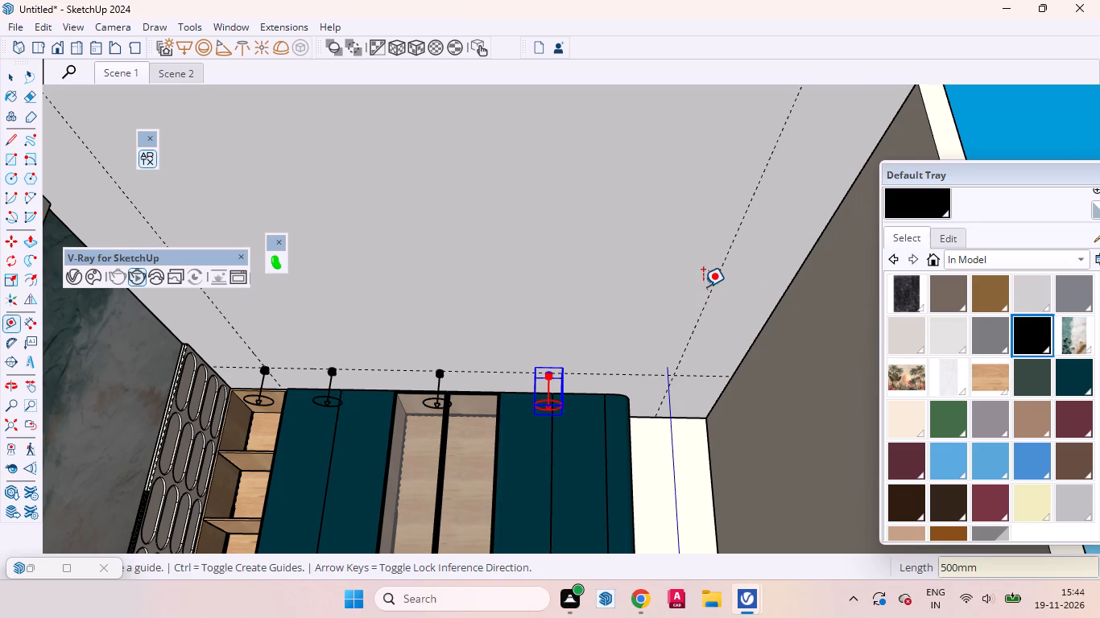
key("space")
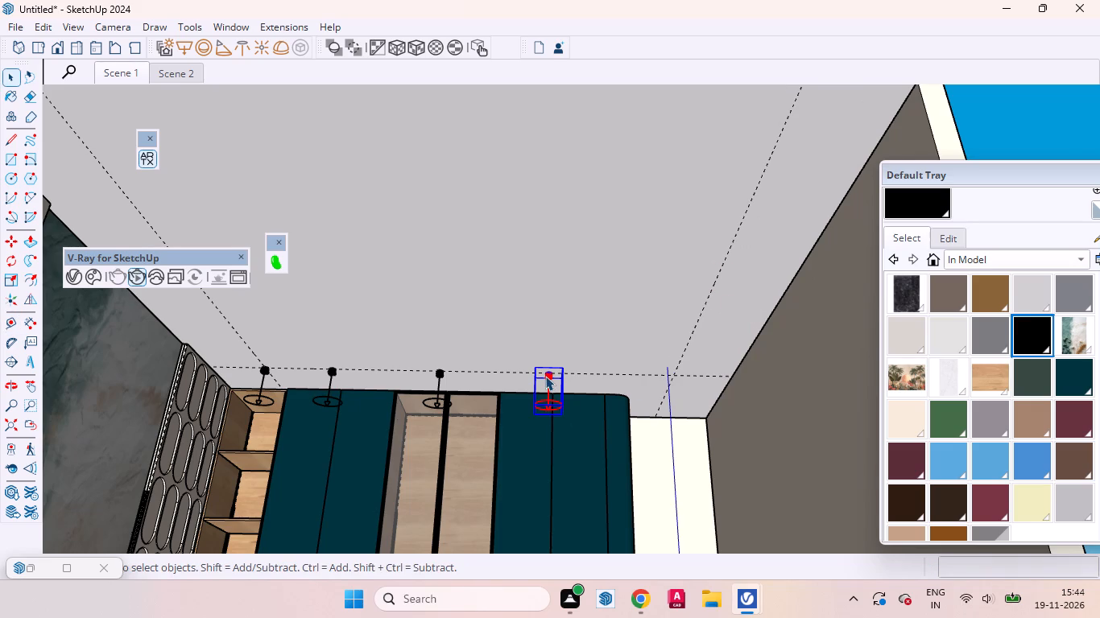
Copy the last light fixture about 3' 5 1/2" along the row above the wardrobe to the 500 mm side guide.
key("m")
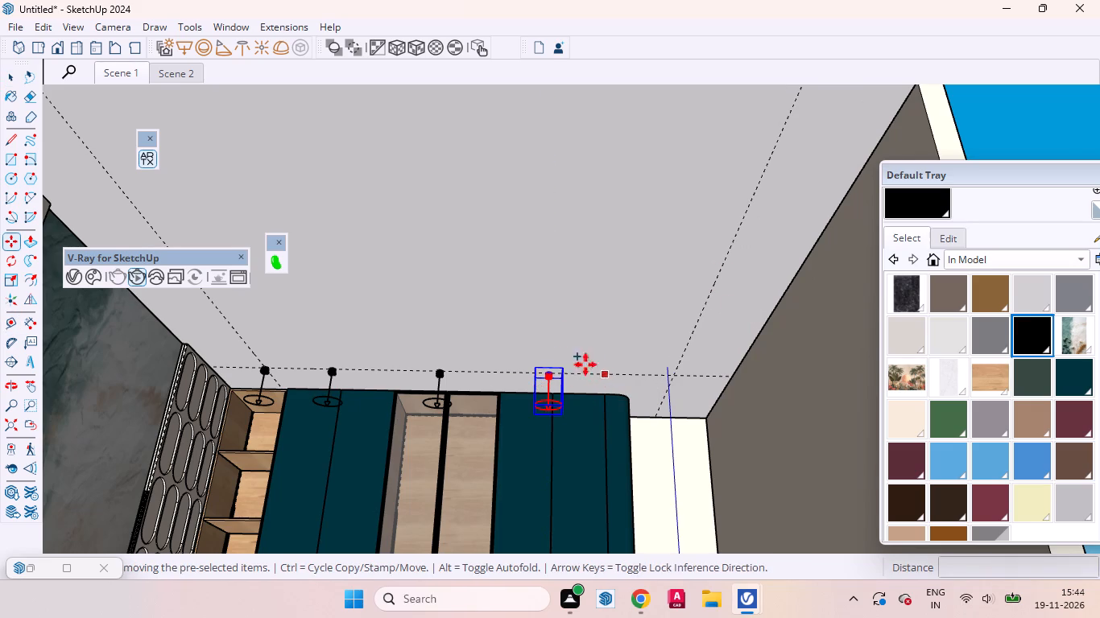
left_click(541, 352)
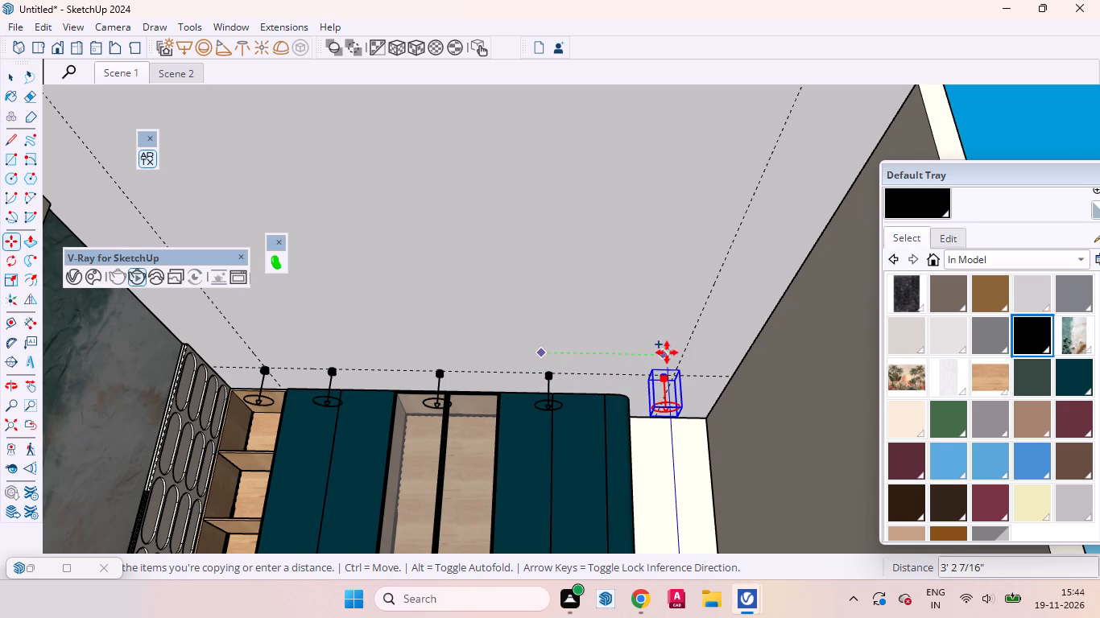
left_click(674, 352)
key("space")
scroll(589, 361, "down", 12)
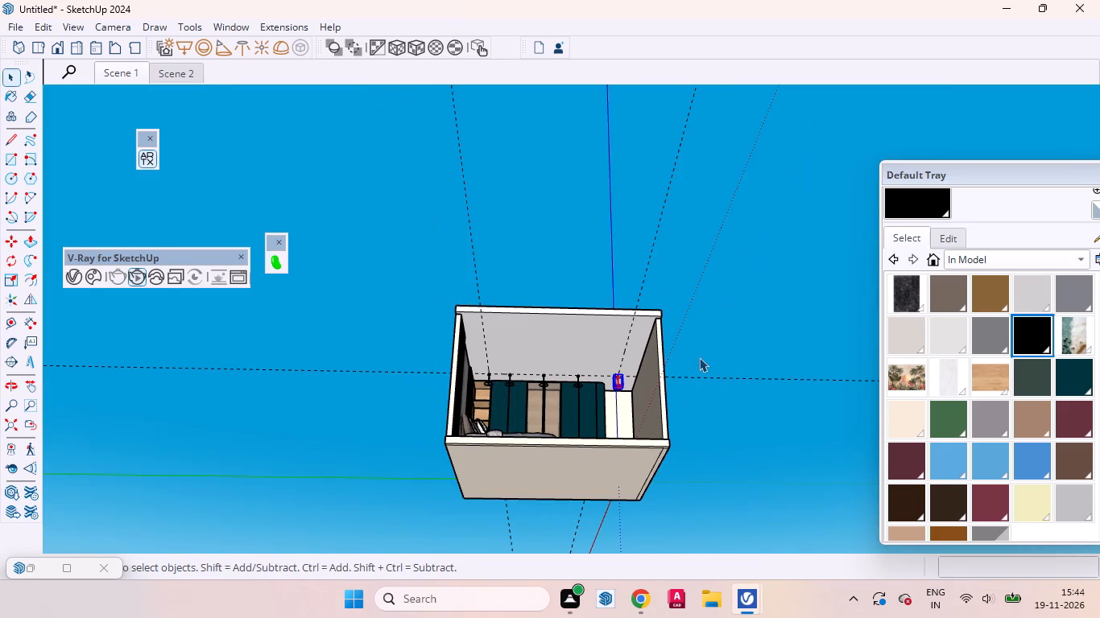
left_click(699, 357)
Add a guide line on the ceiling 19" in from the open front edge, parallel to the wardrobe row of lights.
middle_click_drag(705, 353, 566, 543)
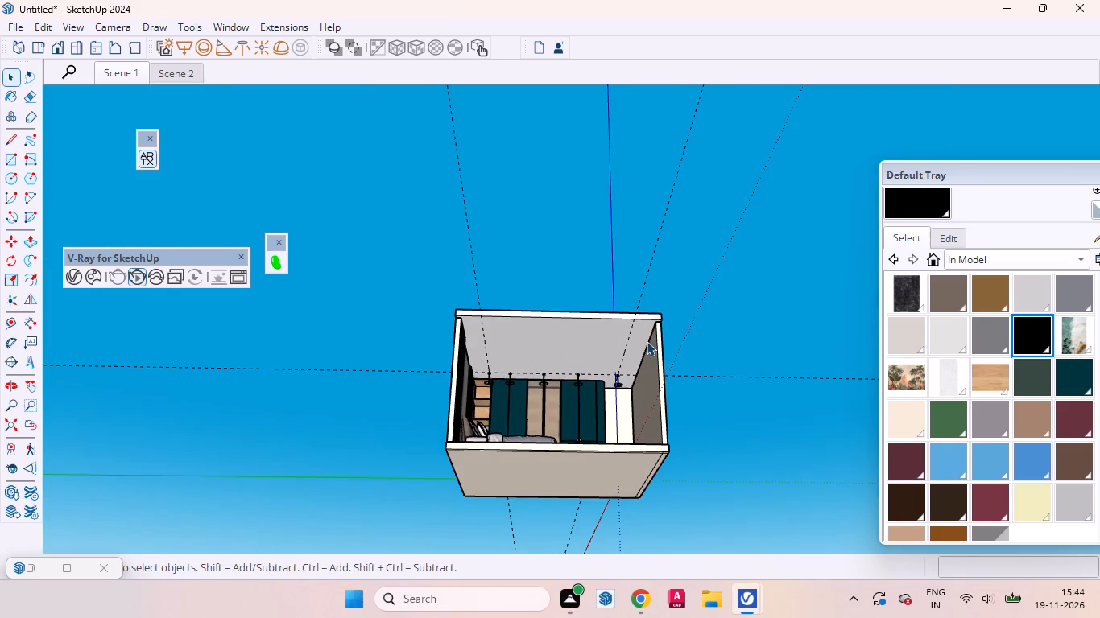
scroll(553, 344, "up", 8)
middle_click_drag(558, 418, 420, 432)
scroll(454, 407, "up", 5)
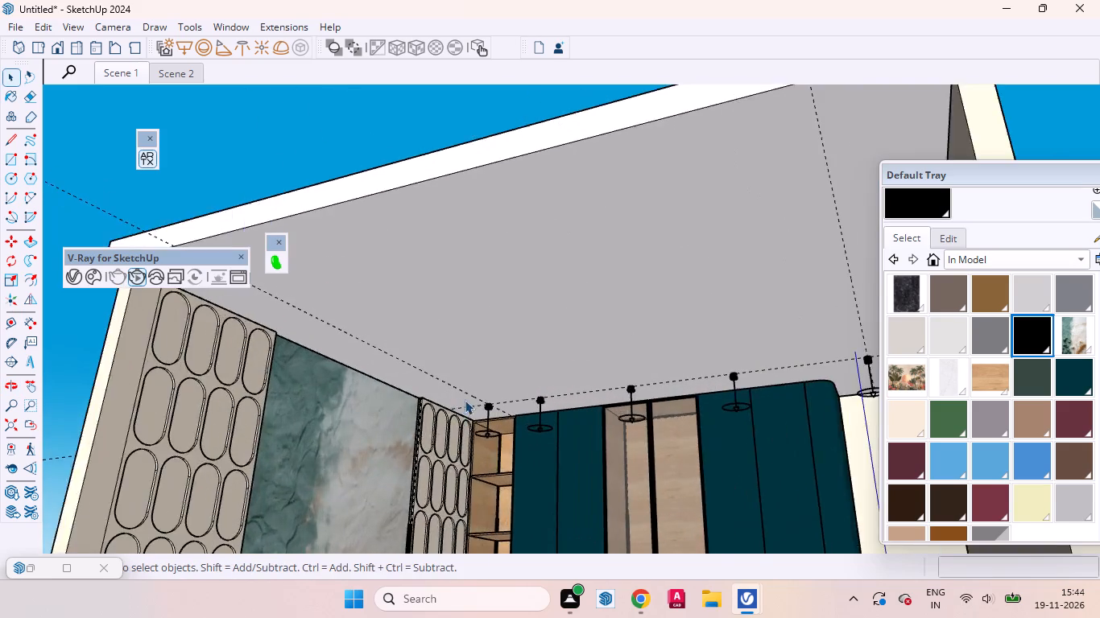
scroll(465, 400, "up", 4)
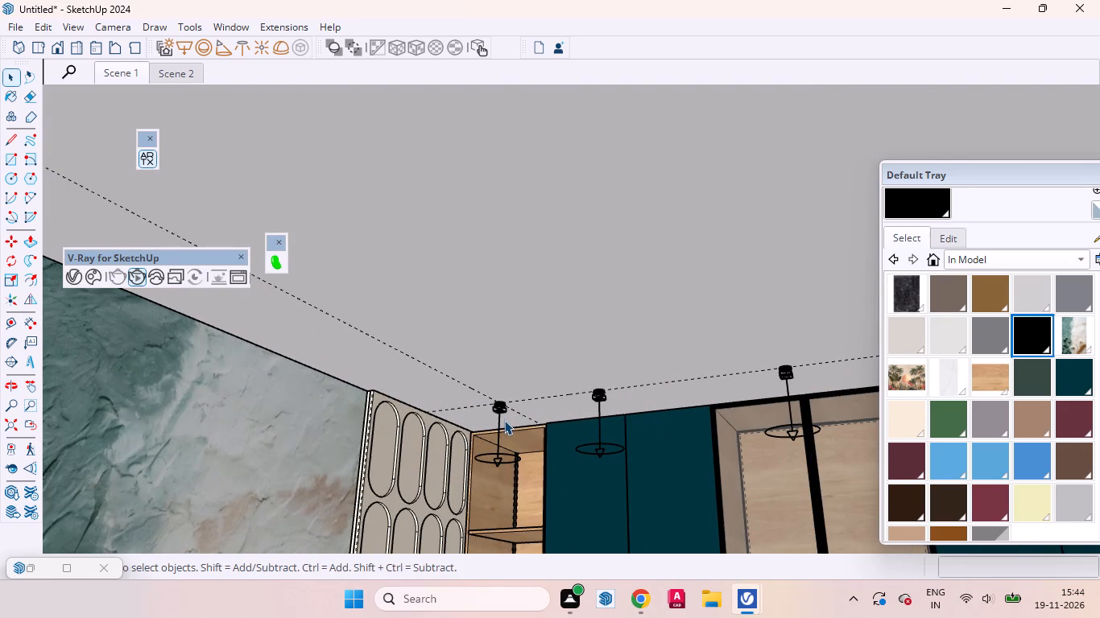
scroll(513, 385, "down", 5)
middle_click_drag(515, 420, 533, 444)
scroll(643, 360, "down", 2)
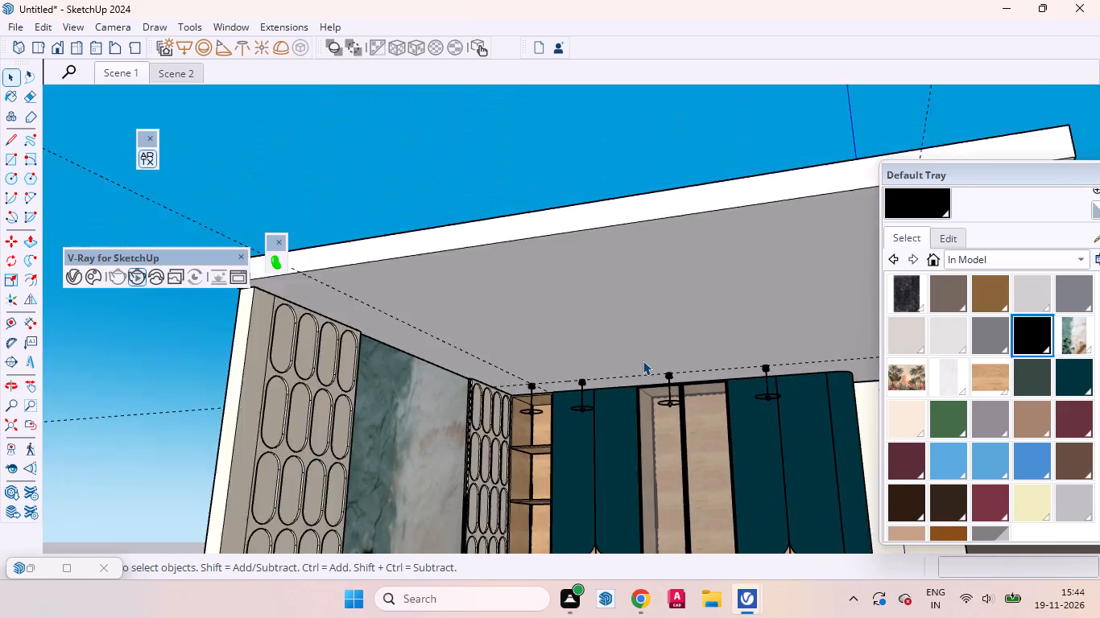
scroll(643, 360, "down", 4)
key("t")
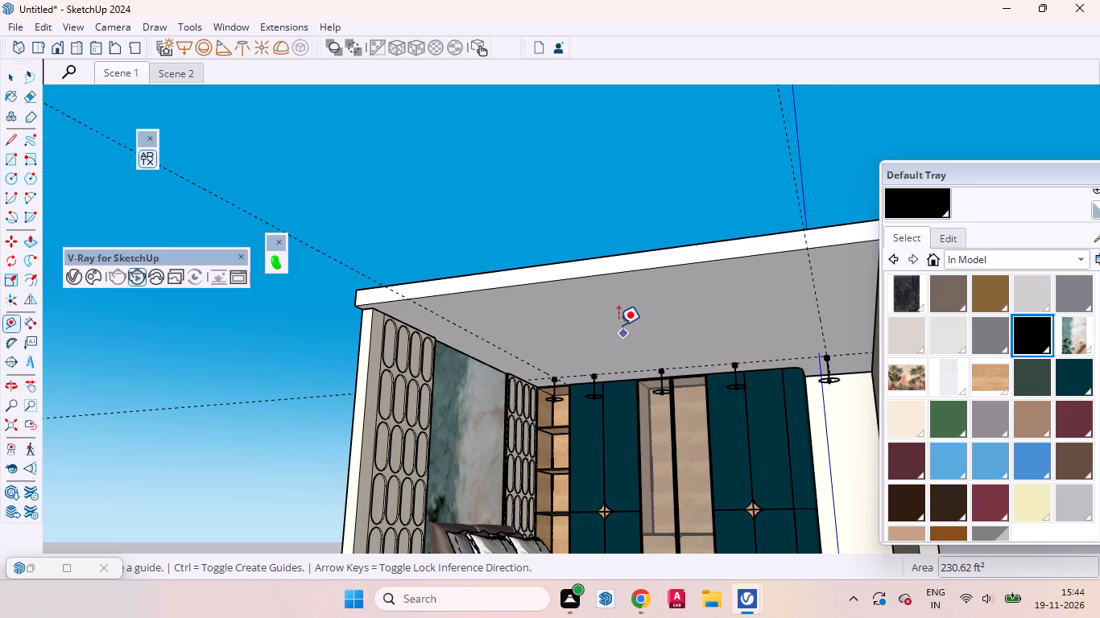
left_click(601, 276)
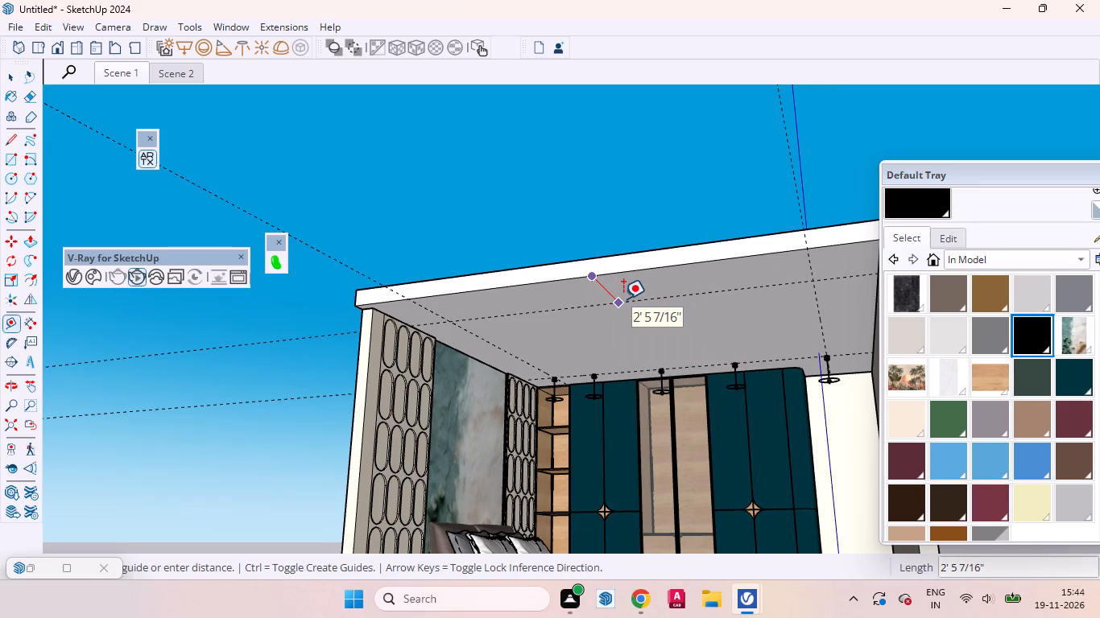
key("1")
key("9")
key("Return")
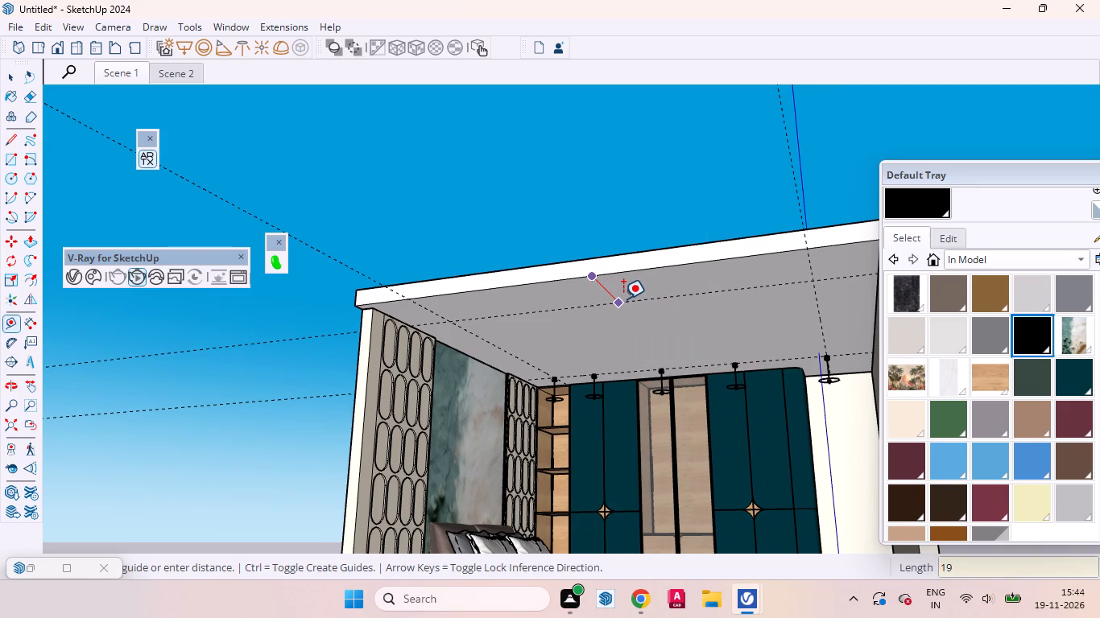
key("space")
Copy the two end light fixtures of the wardrobe row together about 9' 8" across the ceiling to the front guide line.
middle_click_drag(482, 360, 453, 319)
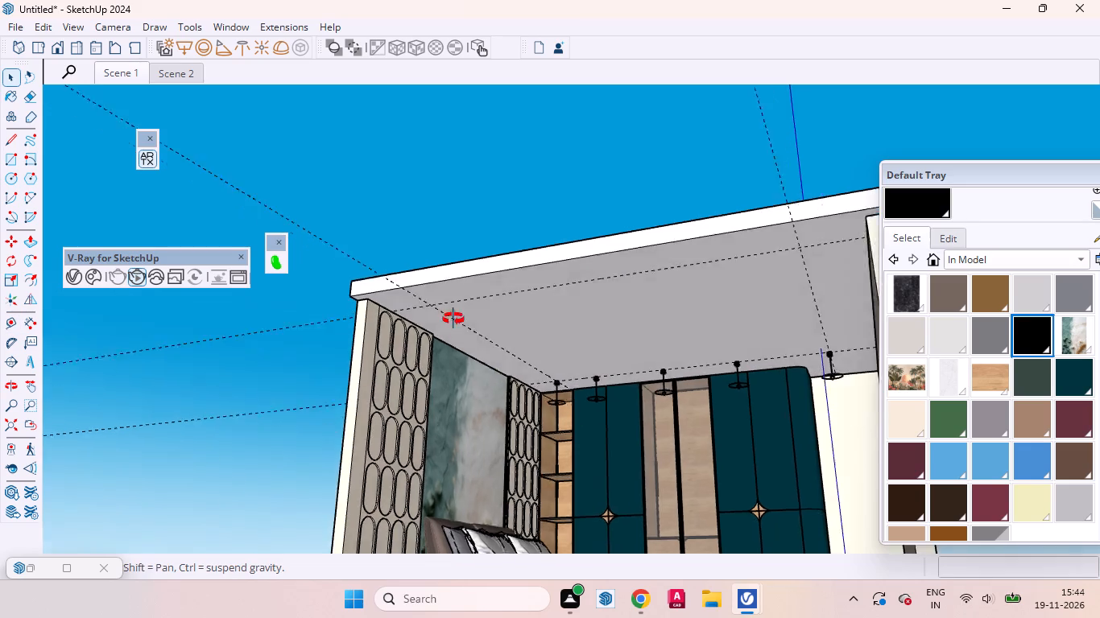
middle_click_drag(453, 319, 386, 317)
scroll(548, 369, "up", 6)
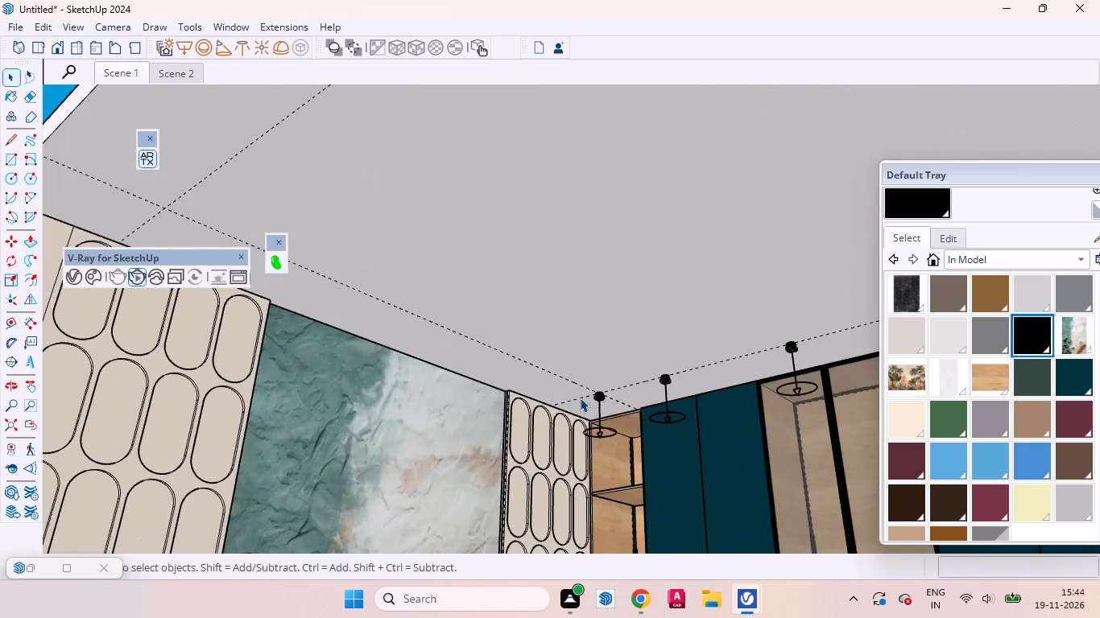
left_click(600, 399)
scroll(627, 388, "down", 4)
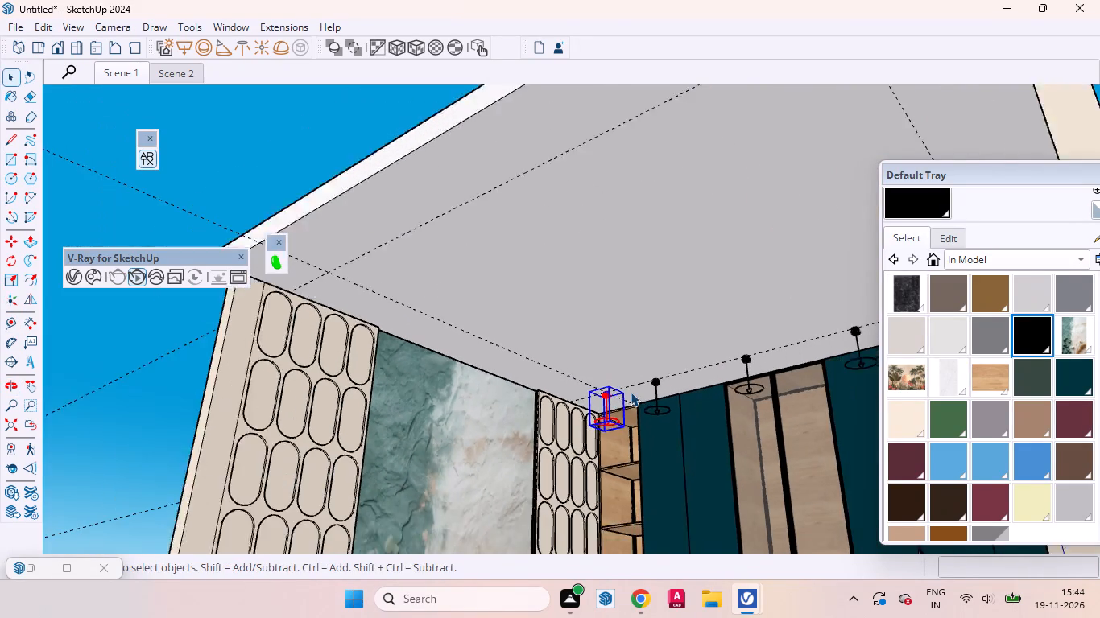
middle_click_drag(630, 398, 703, 406)
scroll(507, 332, "down", 6)
middle_click_drag(609, 382, 702, 396)
left_click(731, 359, "ctrl")
scroll(703, 348, "up", 3)
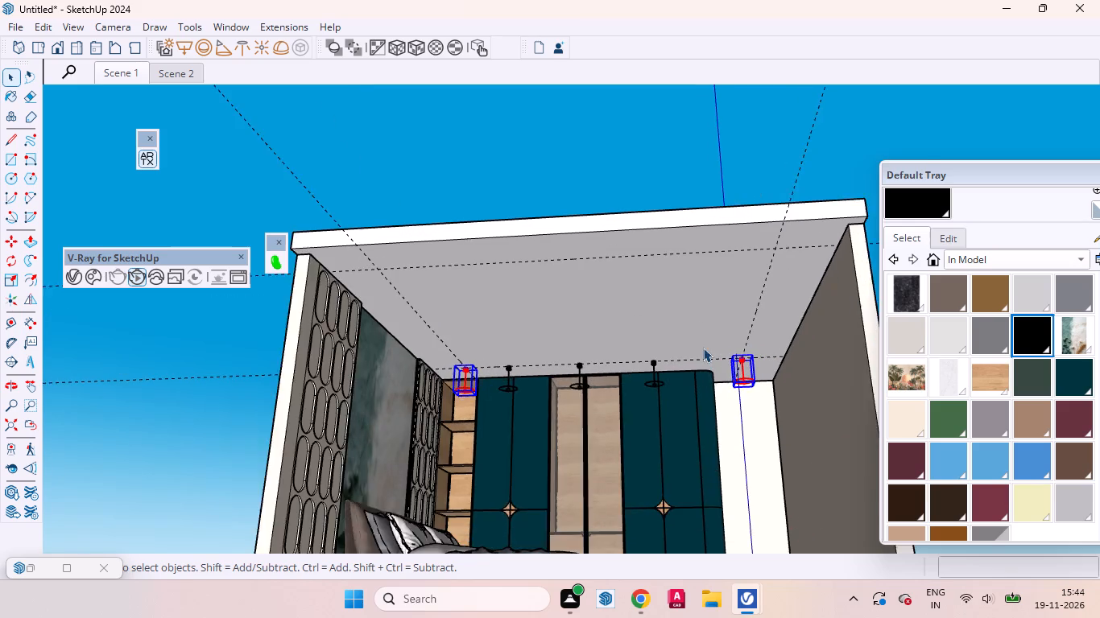
scroll(703, 348, "up", 2)
key("m")
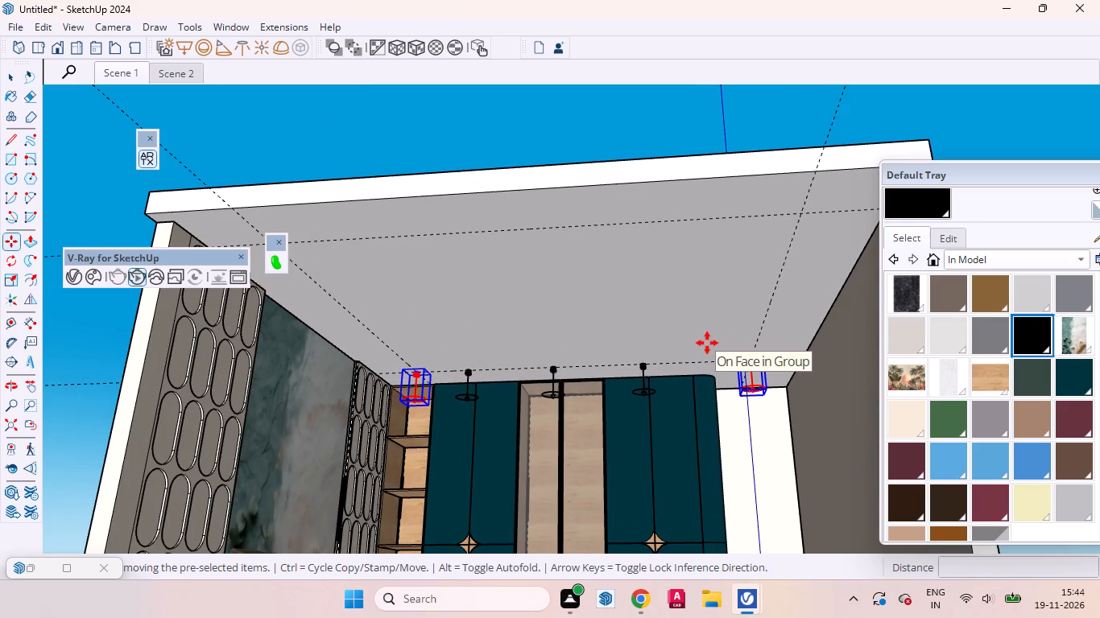
middle_click_drag(664, 353, 775, 367)
left_click(756, 435)
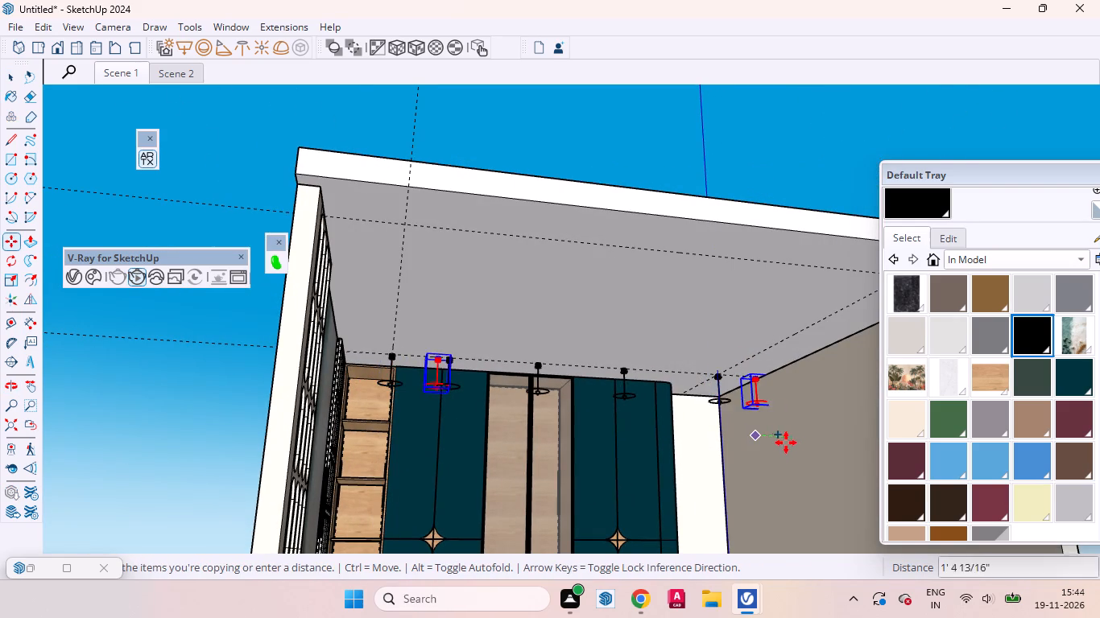
scroll(781, 441, "down", 5)
scroll(771, 433, "up", 1)
scroll(771, 433, "down", 7)
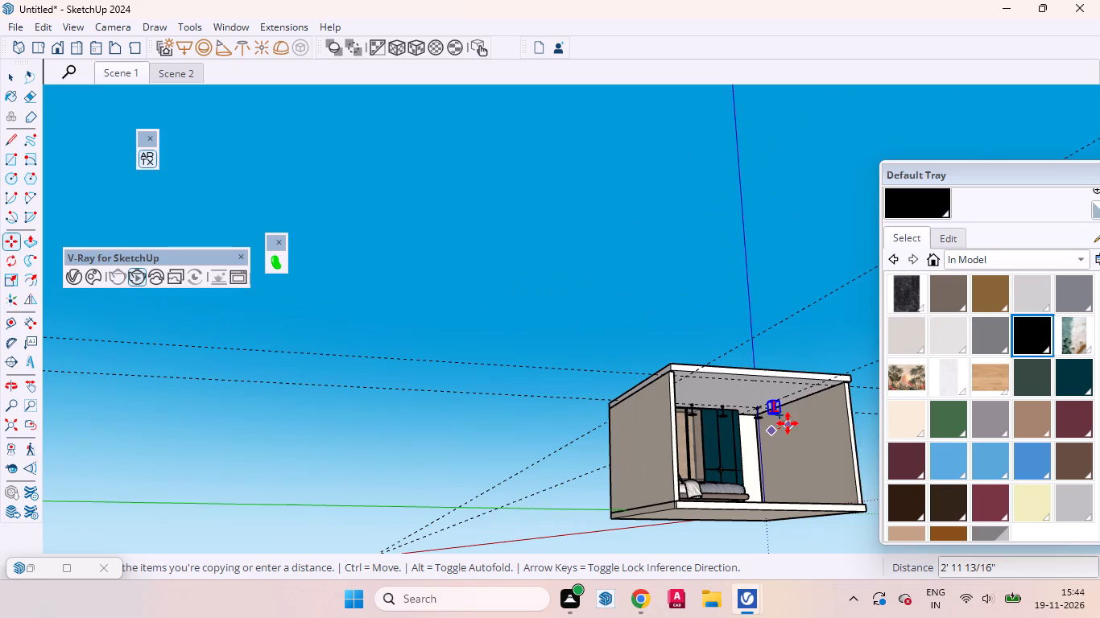
scroll(829, 414, "up", 9)
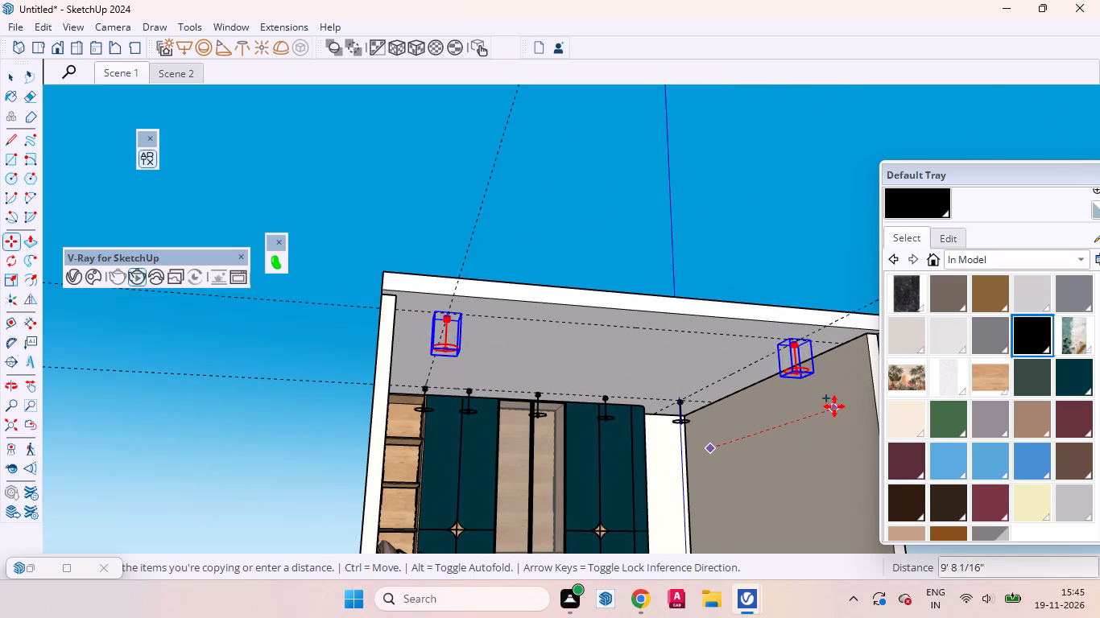
left_click(837, 402)
key("space")
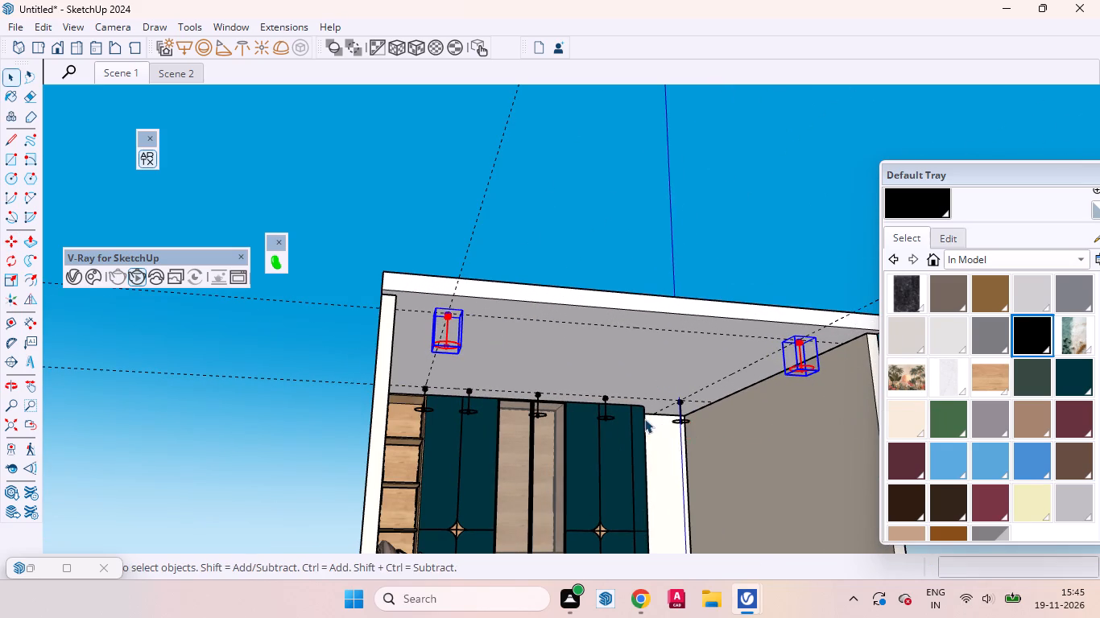
middle_click_drag(639, 406, 515, 343)
left_click(518, 201)
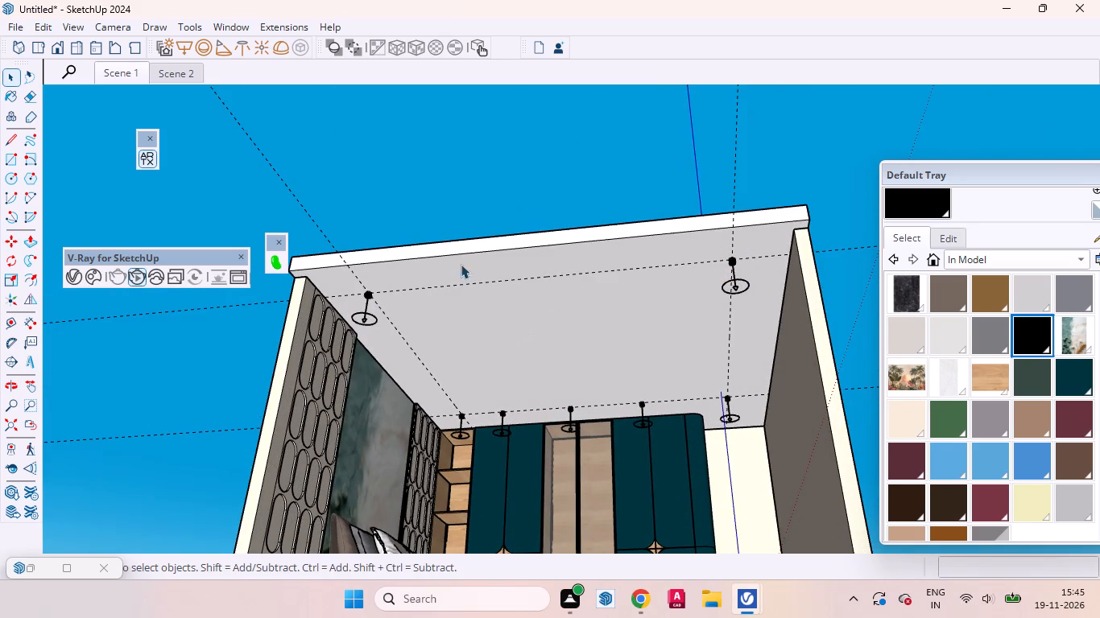
Array four copies of the front-row light fixture nearest the headboard wall along the front guide at 2'5" spacing.
left_click(370, 296)
key("m")
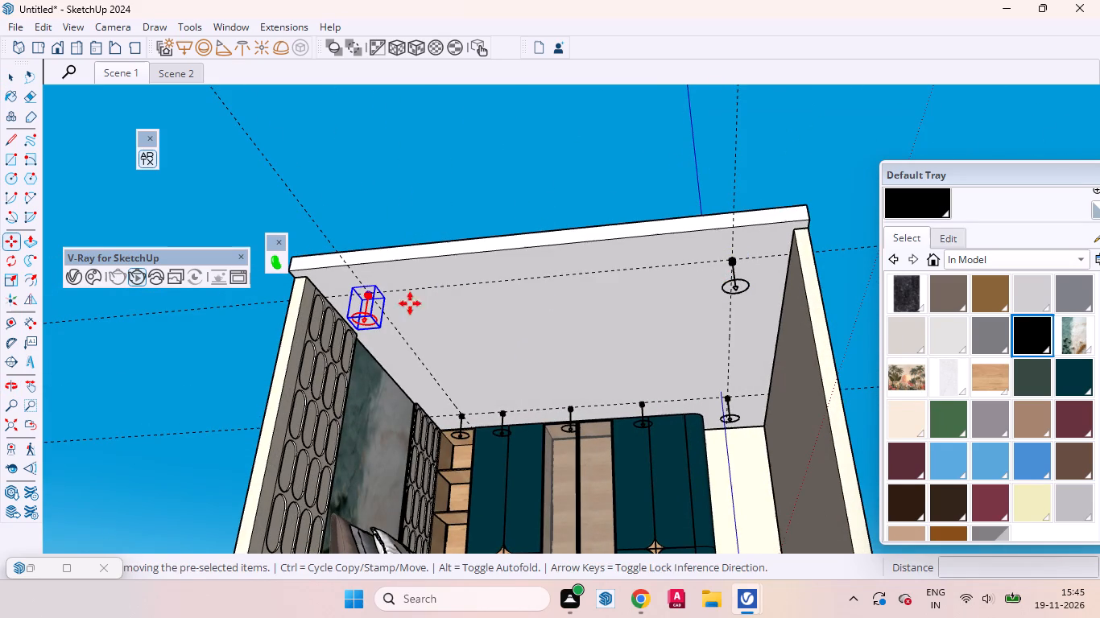
left_click(430, 304)
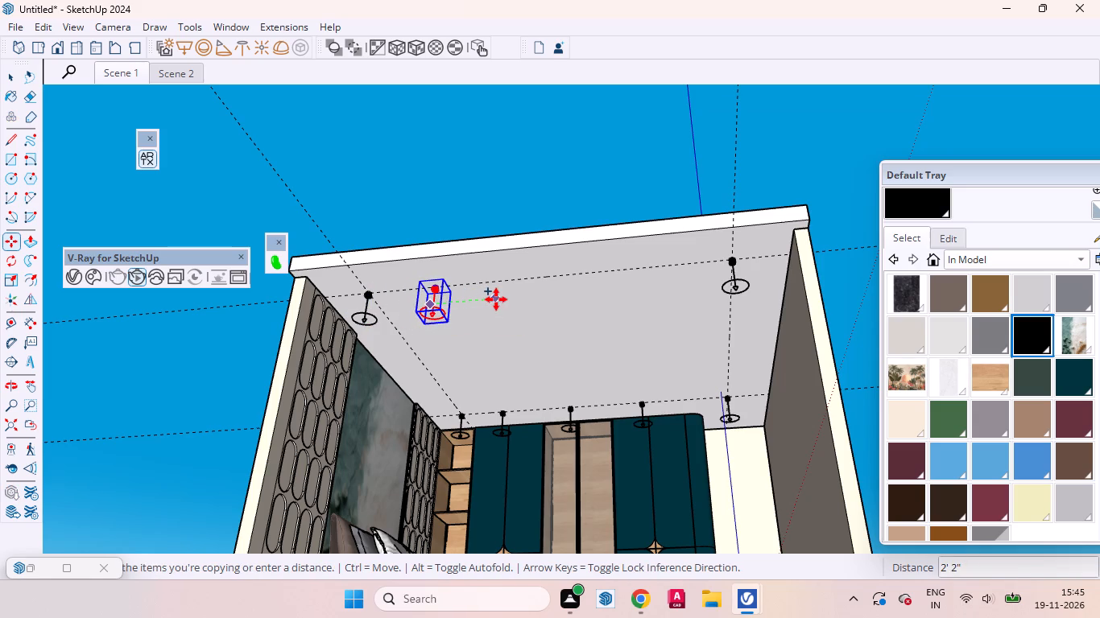
type("2'")
key("5")
key("Return")
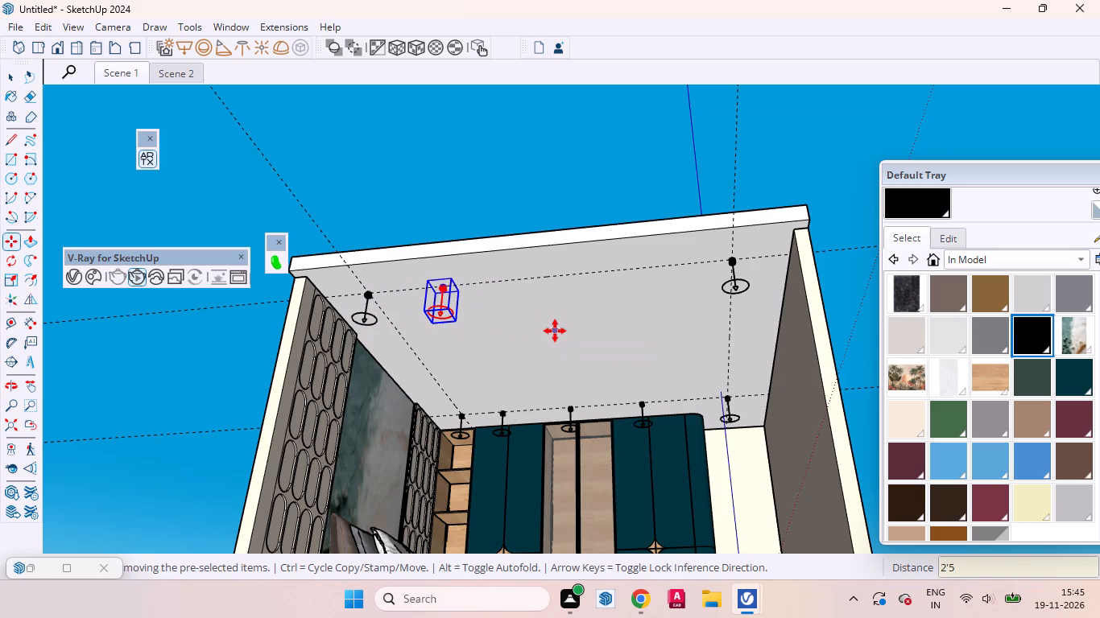
key("shift+parenleft")
key("shift+BackSpace")
type("*4")
key("Return")
key("space")
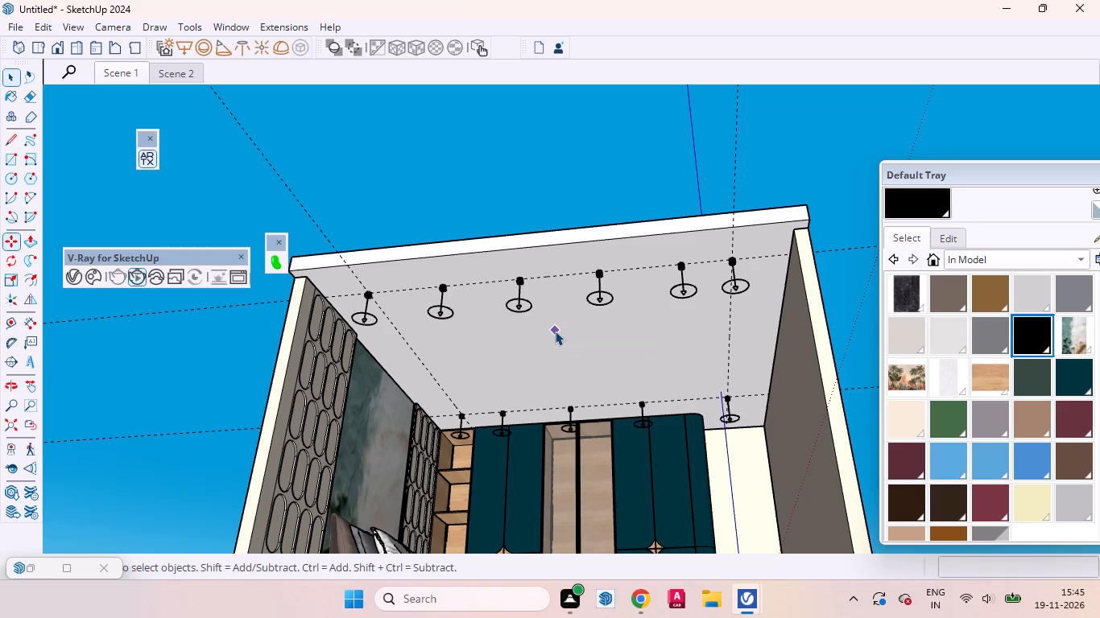
Delete the front-row light fixture crowding the end light farthest from the headboard wall.
middle_click_drag(572, 330, 640, 358)
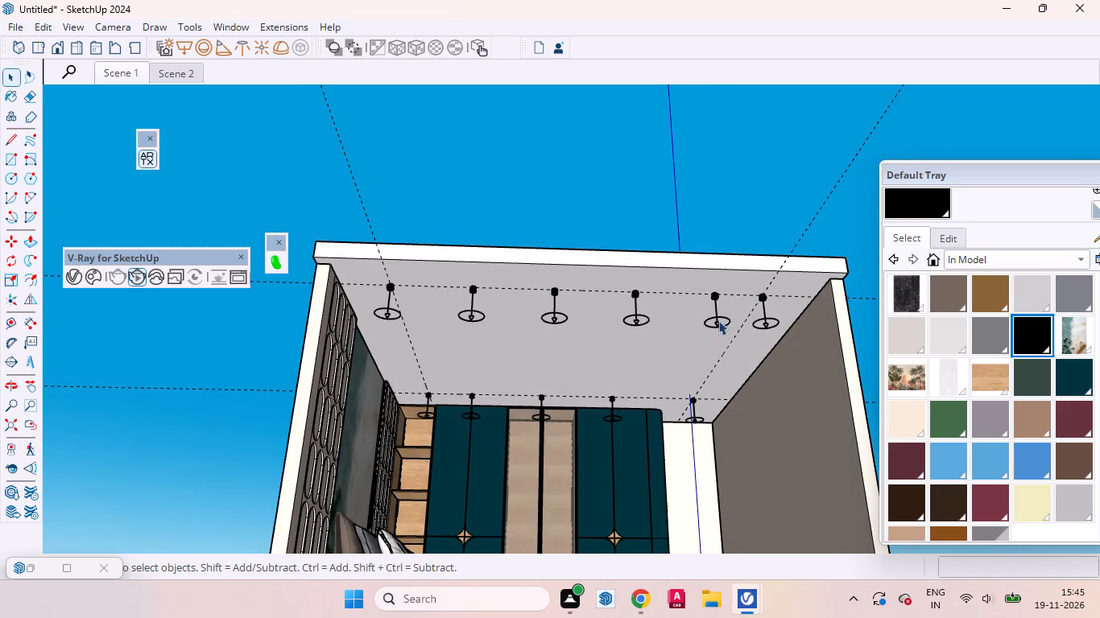
left_click(715, 295)
key("Delete")
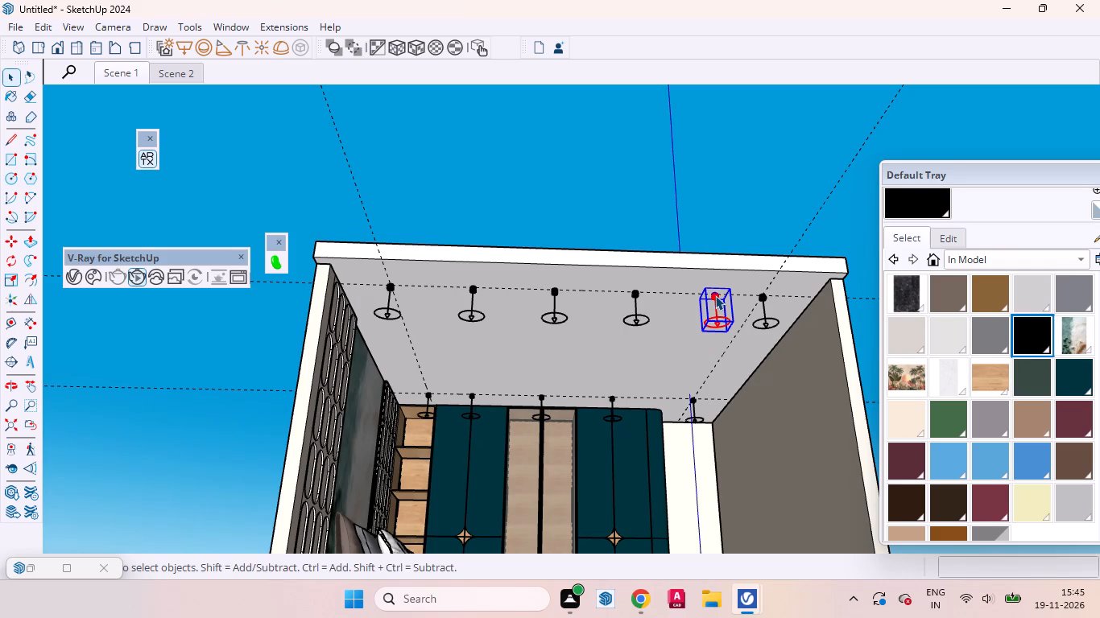
Move the fourth front-row light from the headboard wall about 1' 3 1/2" along the guide toward the far end light.
left_click(635, 291)
key("m")
left_click(675, 332)
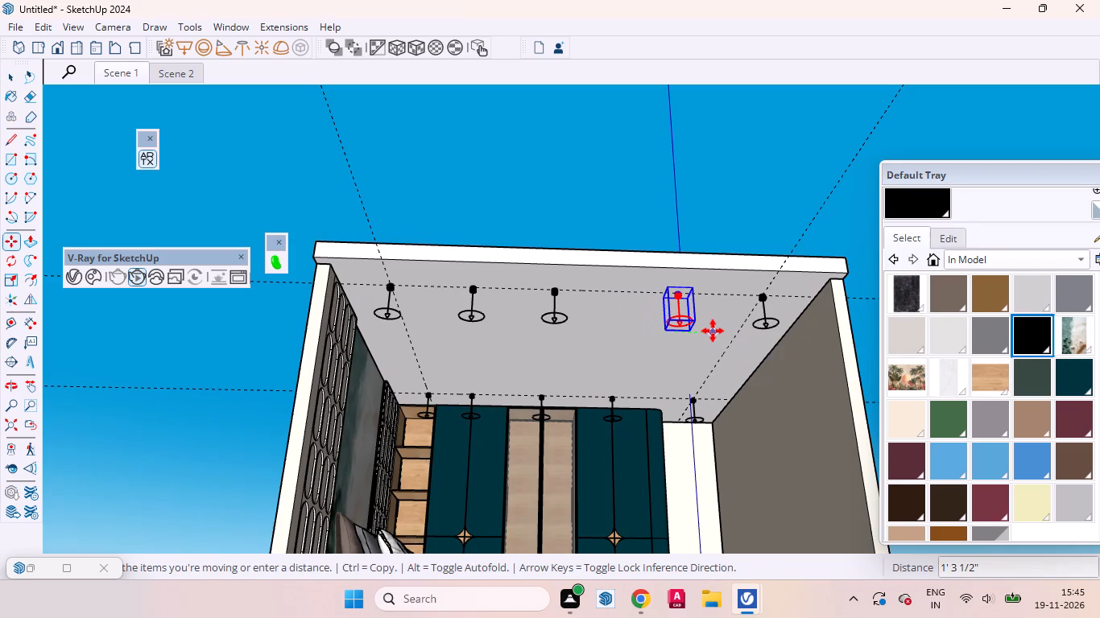
left_click(713, 331)
key("space")
Move the middle front-row light about 9" along the front guide, away from the headboard wall.
left_click(556, 292)
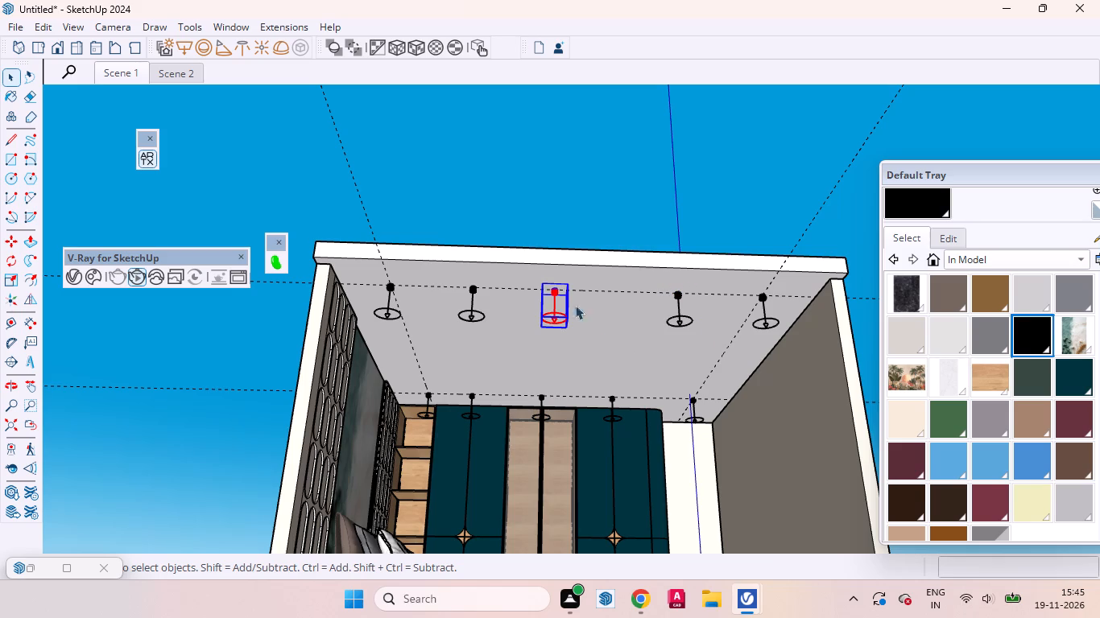
key("m")
left_click(603, 332)
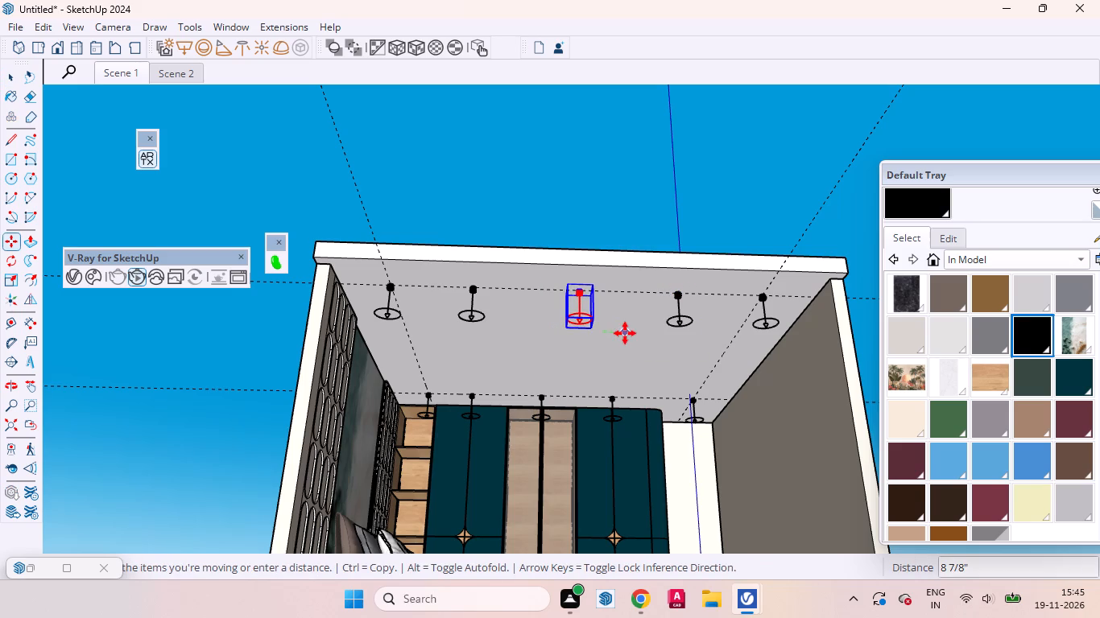
left_click(625, 333)
key("space")
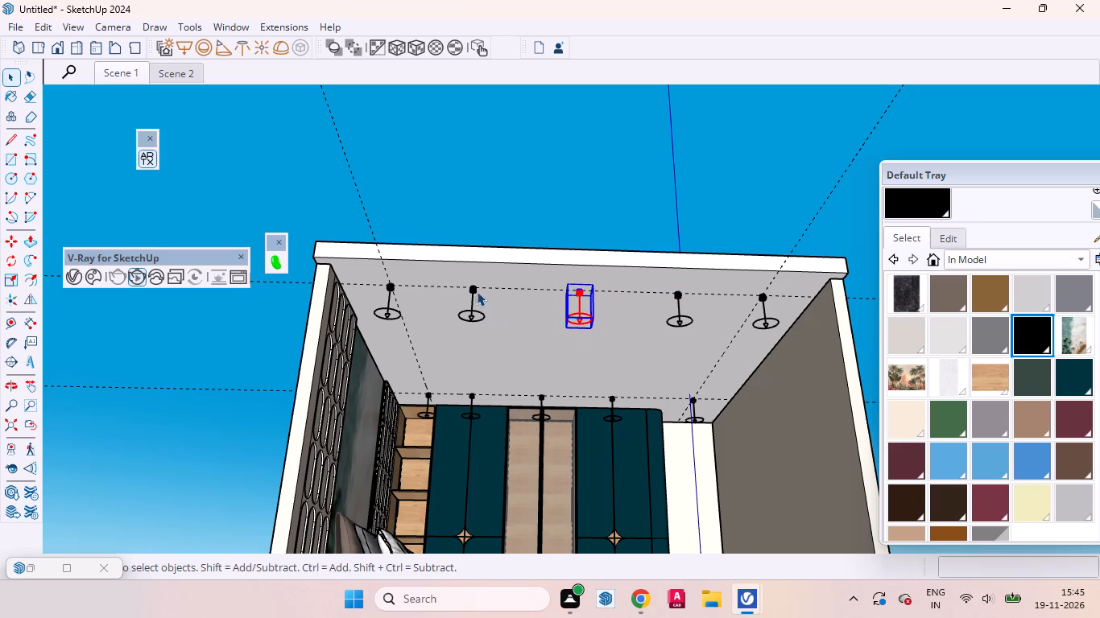
Move the second front-row light from the headboard wall about 4 1/2" along the front guide toward the middle light.
left_click(470, 290)
scroll(478, 299, "up", 2)
key("m")
left_click(512, 320)
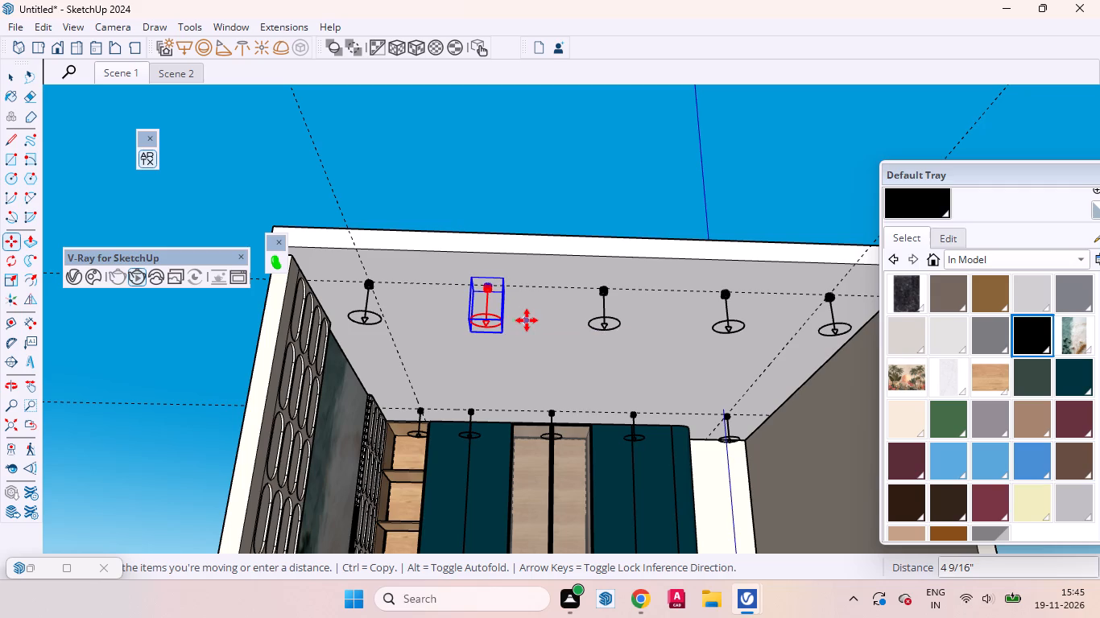
left_click(527, 320)
key("space")
left_click(540, 187)
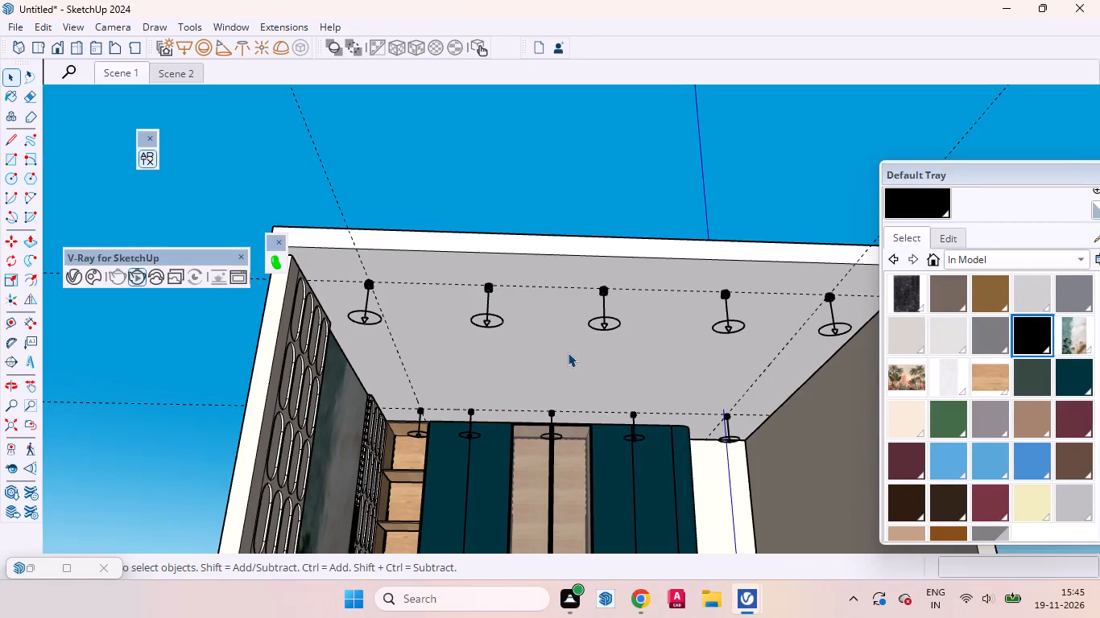
Array four copies of the wardrobe row's headboard-corner light along the headboard-wall guide at 2'5" spacing.
middle_click_drag(560, 356, 356, 435)
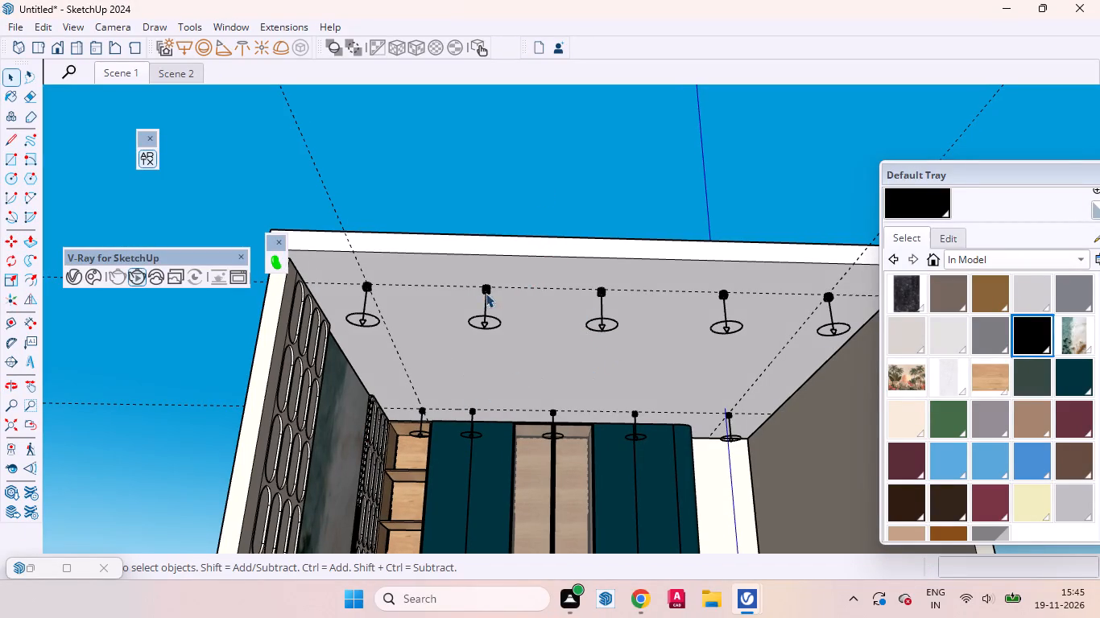
middle_click_drag(555, 228, 518, 343)
scroll(518, 272, "up", 1)
scroll(512, 220, "down", 4)
scroll(513, 208, "up", 1)
scroll(513, 208, "down", 5)
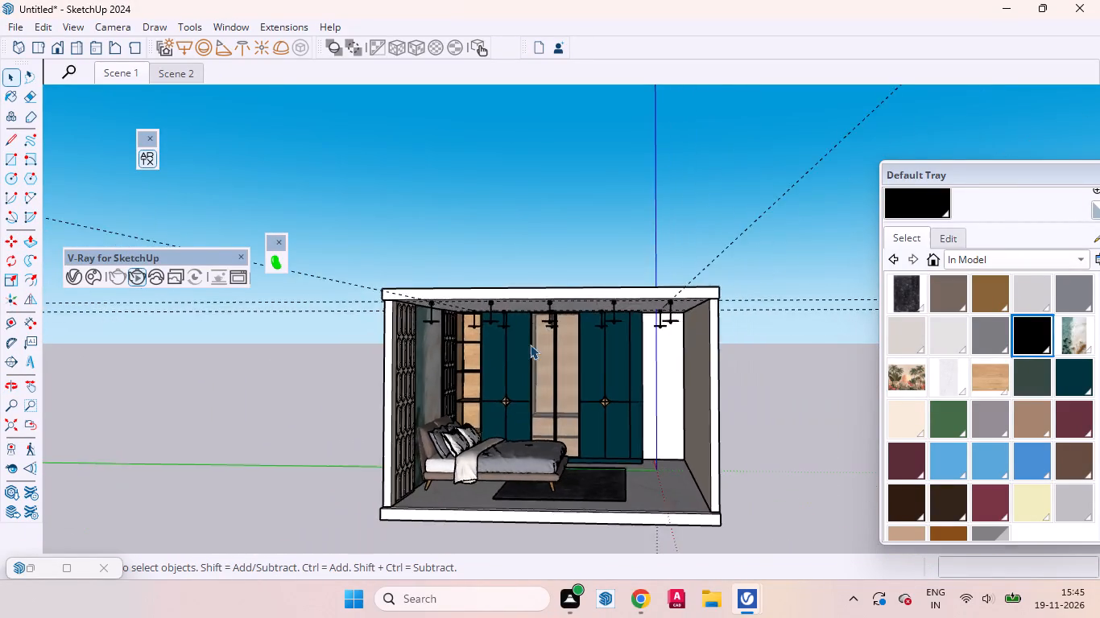
scroll(490, 355, "up", 7)
middle_click_drag(448, 340, 358, 252)
scroll(490, 312, "up", 3)
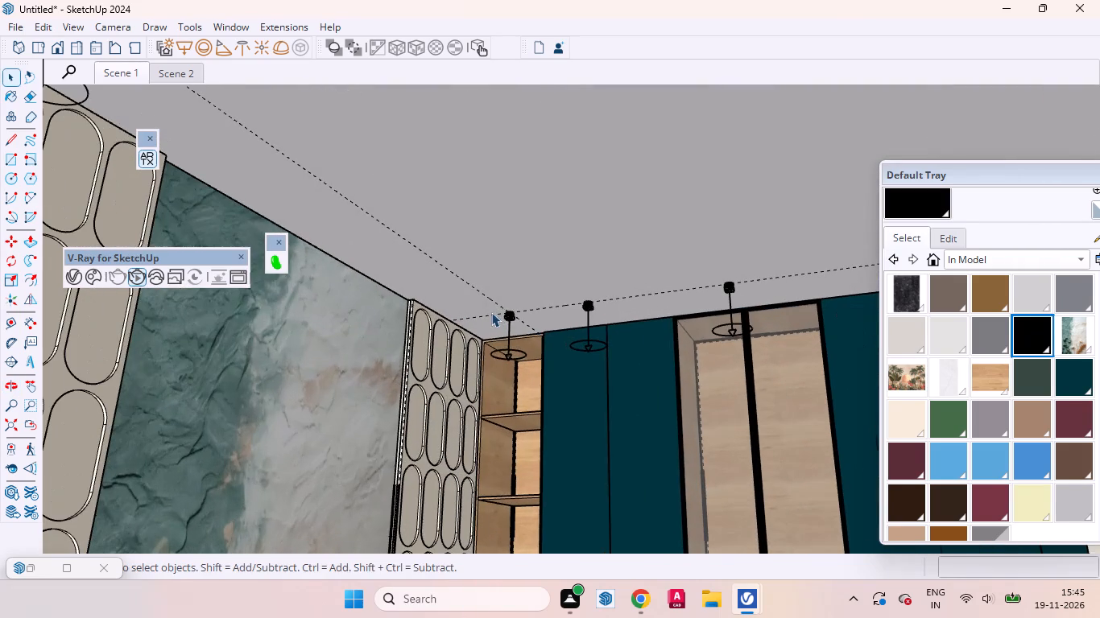
left_click(515, 318)
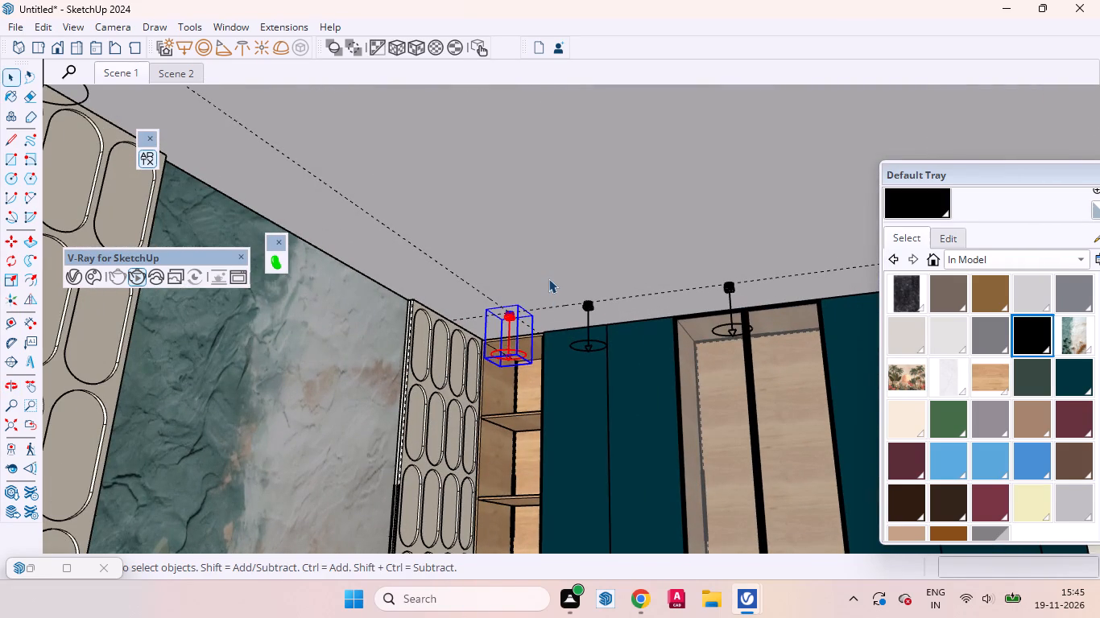
key("m")
left_click(548, 278)
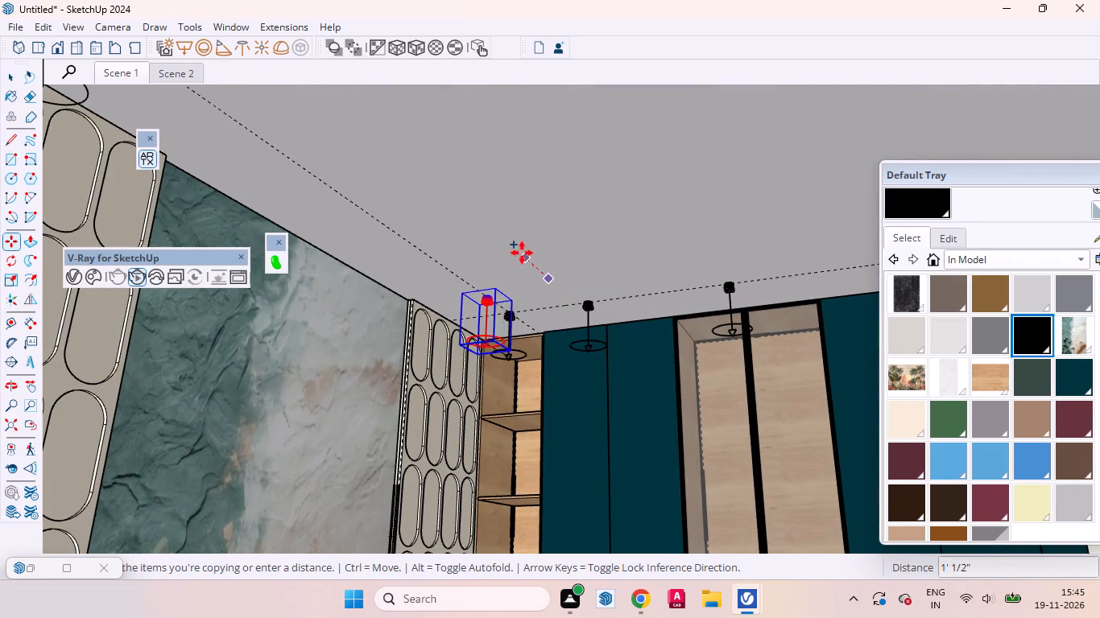
type("2'5")
key("Return")
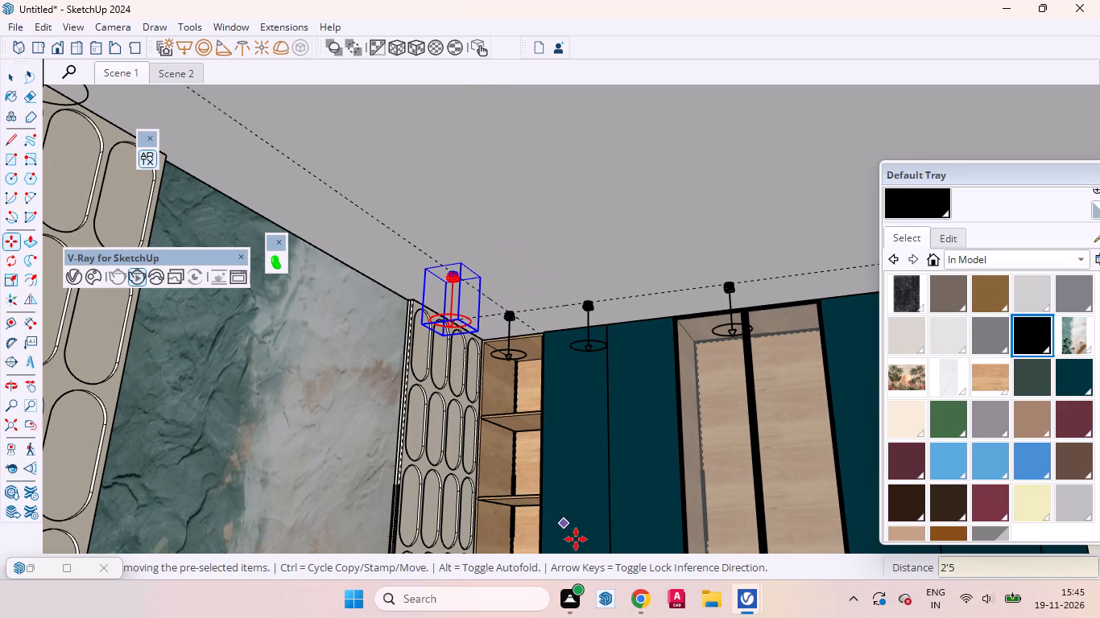
type("*4")
key("Return")
key("space")
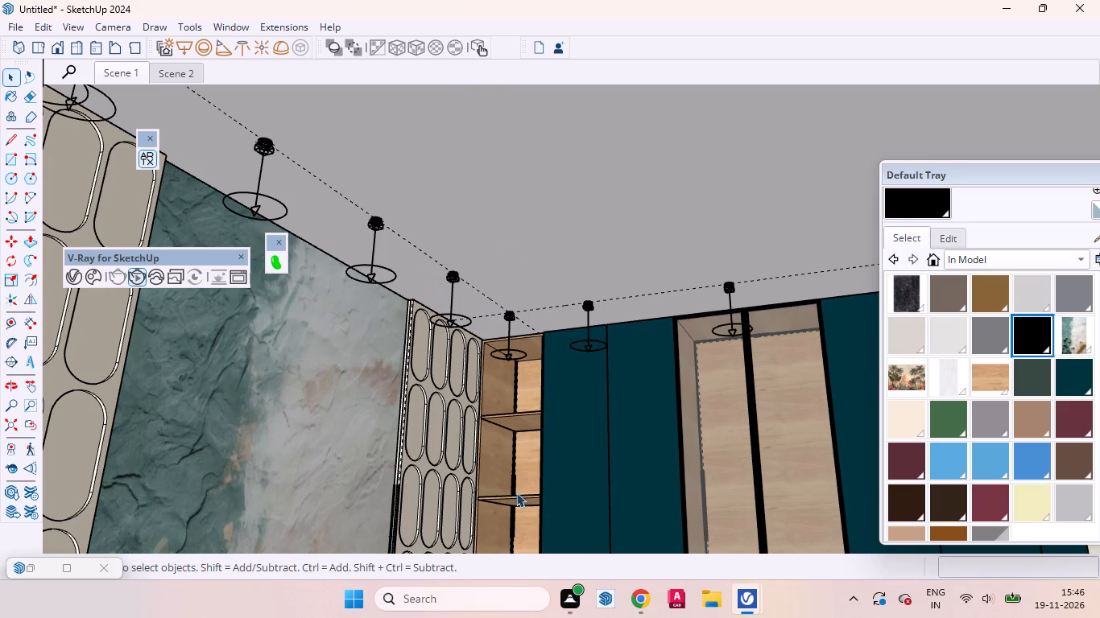
Erase the last arrayed light beside the front row's headboard-corner fixture.
scroll(443, 367, "down", 3)
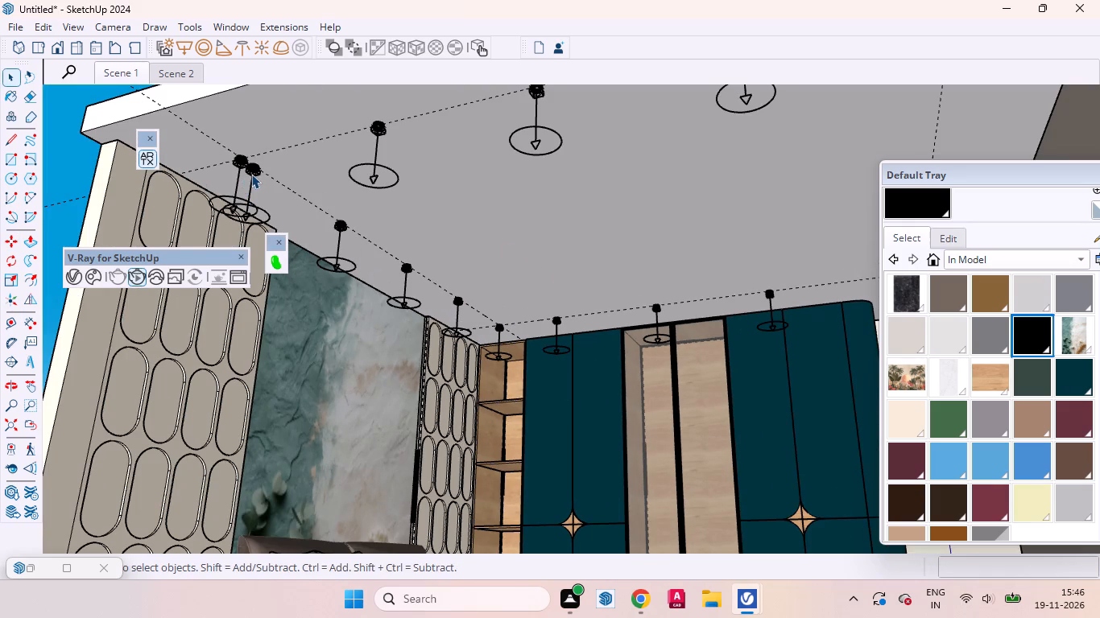
left_click(251, 174)
right_click(252, 174)
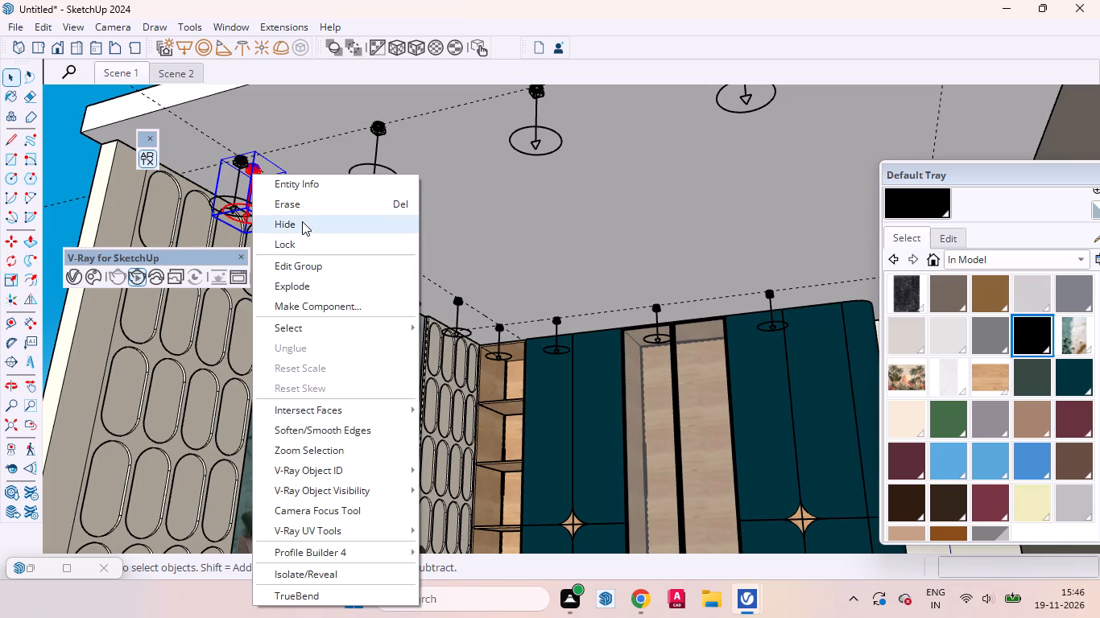
left_click(302, 203)
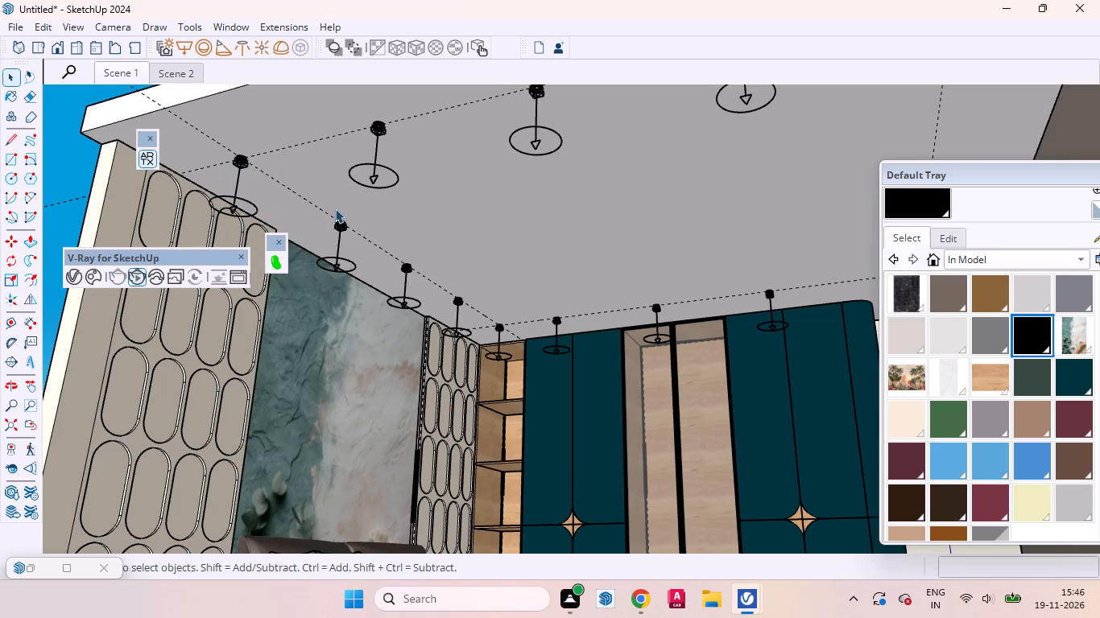
Examine the spacing and alignment of the lights along the headboard wall from several angles.
middle_click_drag(353, 244, 229, 279)
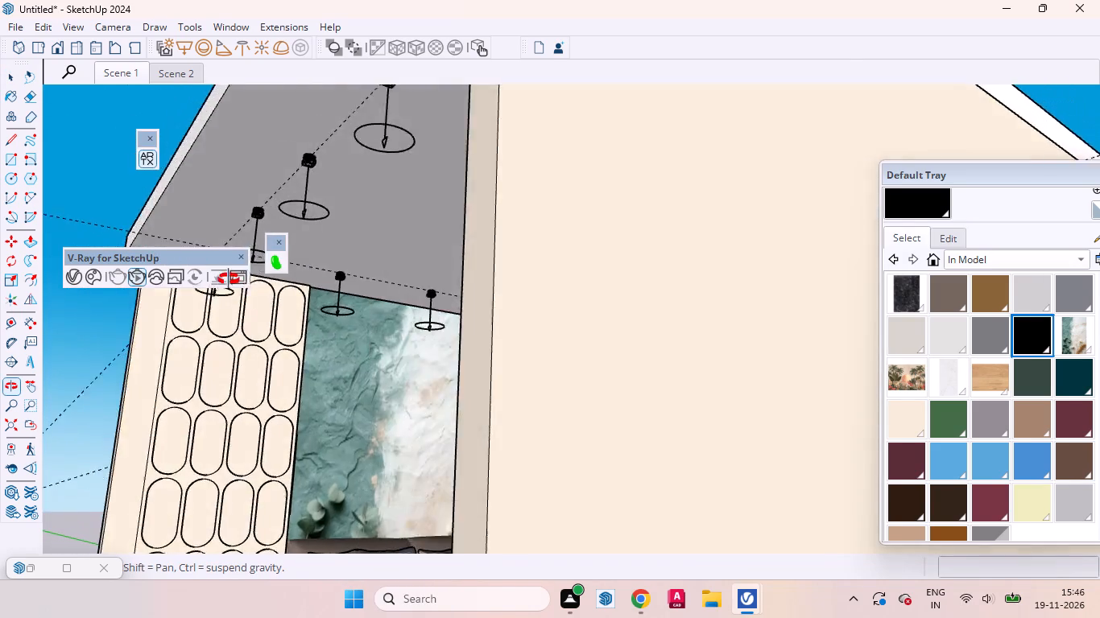
middle_click_drag(229, 279, 228, 278)
scroll(407, 289, "up", 7)
middle_click_drag(436, 286, 196, 315)
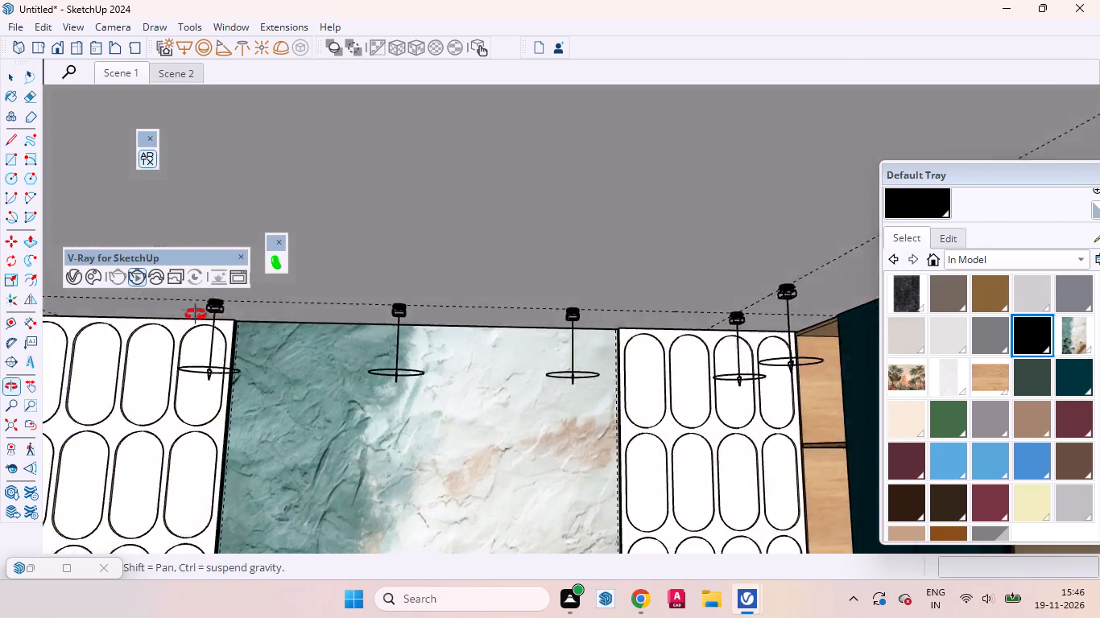
middle_click_drag(196, 315, 237, 258)
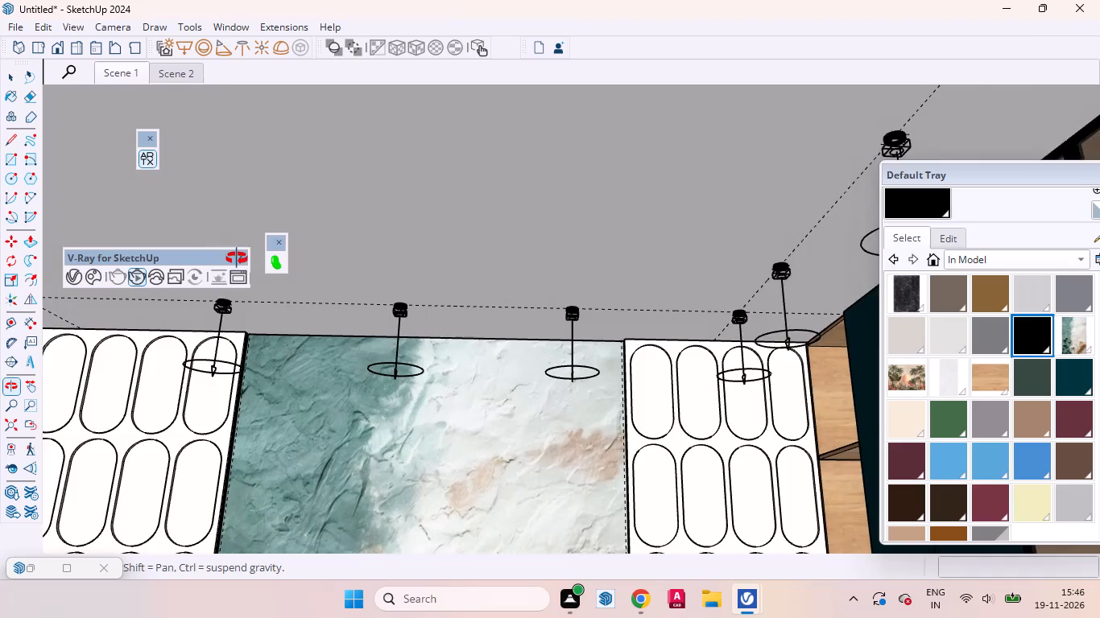
middle_click_drag(237, 258, 610, 290)
scroll(402, 360, "down", 2)
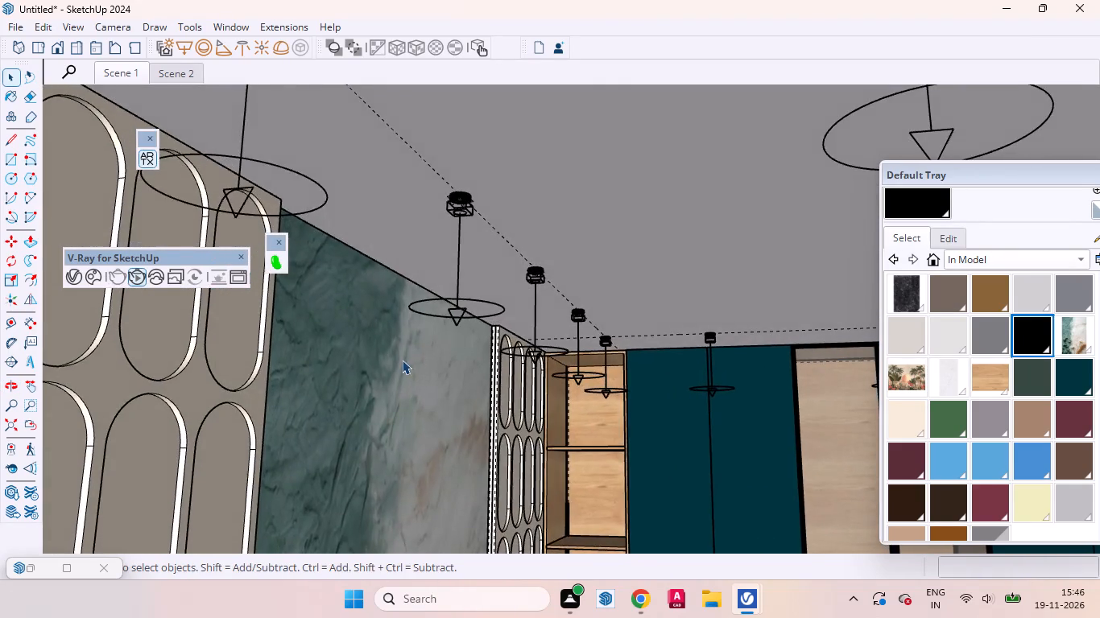
scroll(402, 360, "down", 6)
scroll(389, 344, "up", 1)
scroll(389, 344, "down", 2)
middle_click_drag(424, 399, 473, 354)
scroll(459, 374, "down", 4)
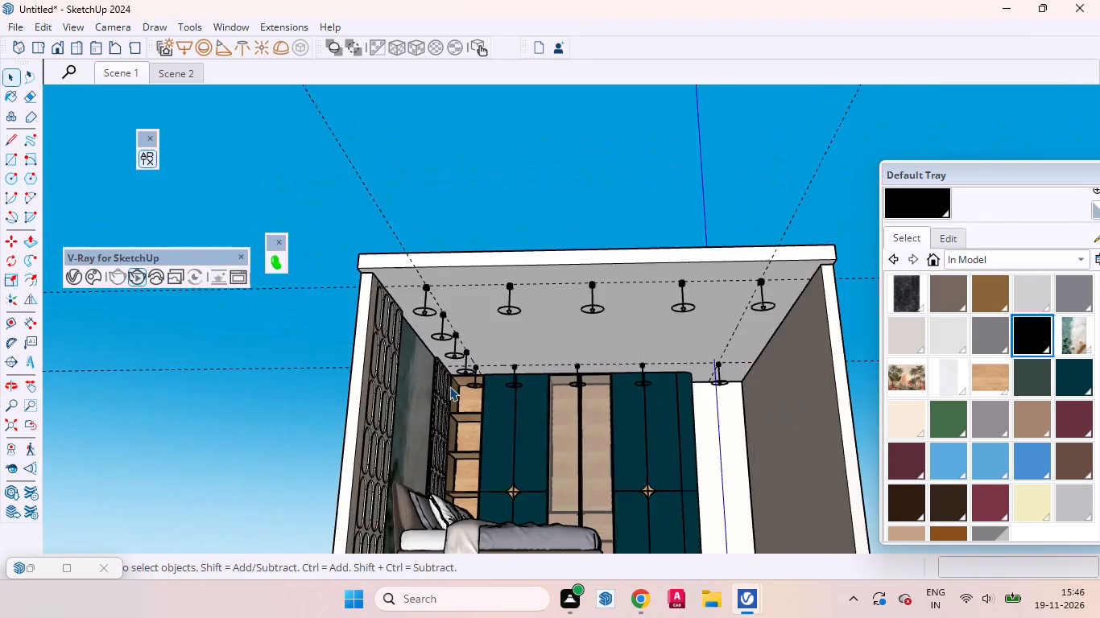
Copy the three intermediate headboard-side lights together about 10' 7" across the ceiling toward the opposite side guide.
scroll(449, 386, "down", 4)
middle_click_drag(530, 384, 541, 365)
scroll(420, 358, "up", 9)
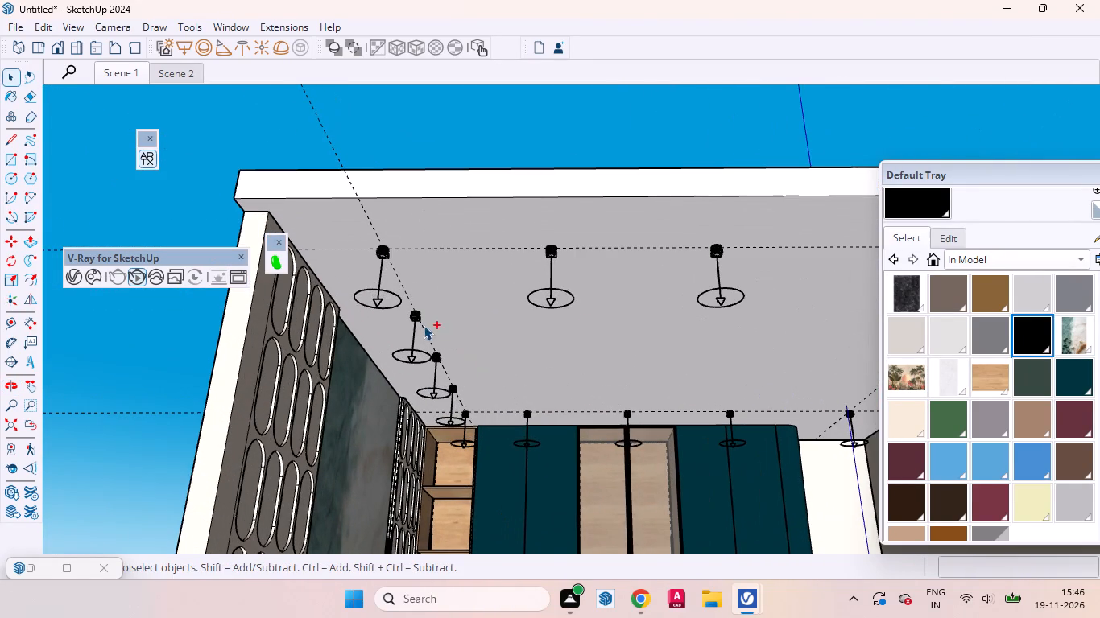
left_click(419, 317, "ctrl")
left_click(437, 356, "ctrl")
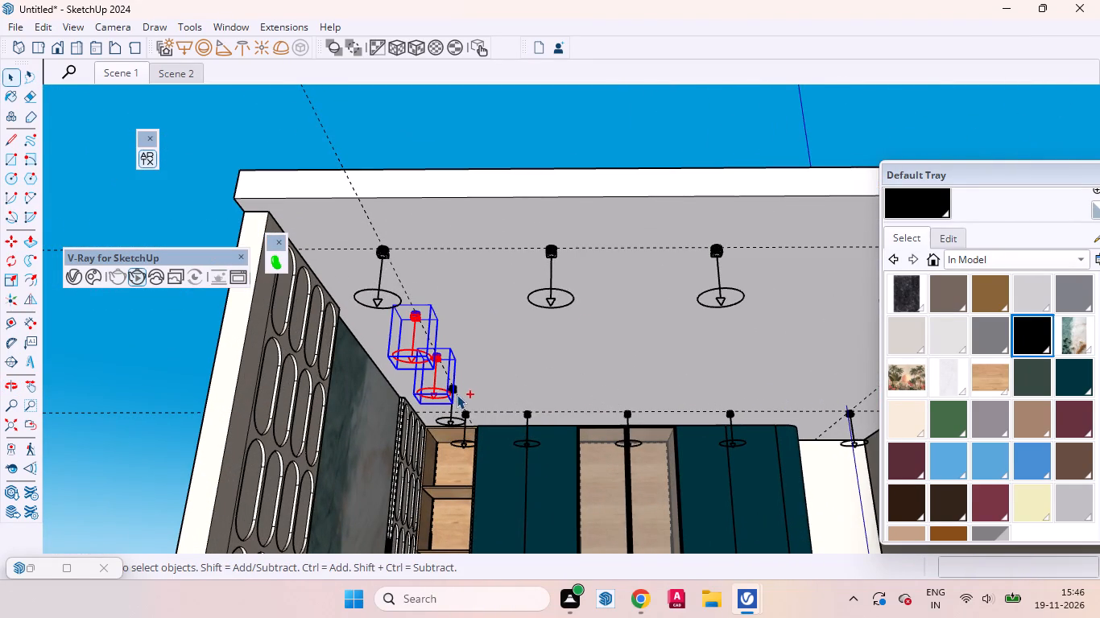
left_click(456, 392, "ctrl")
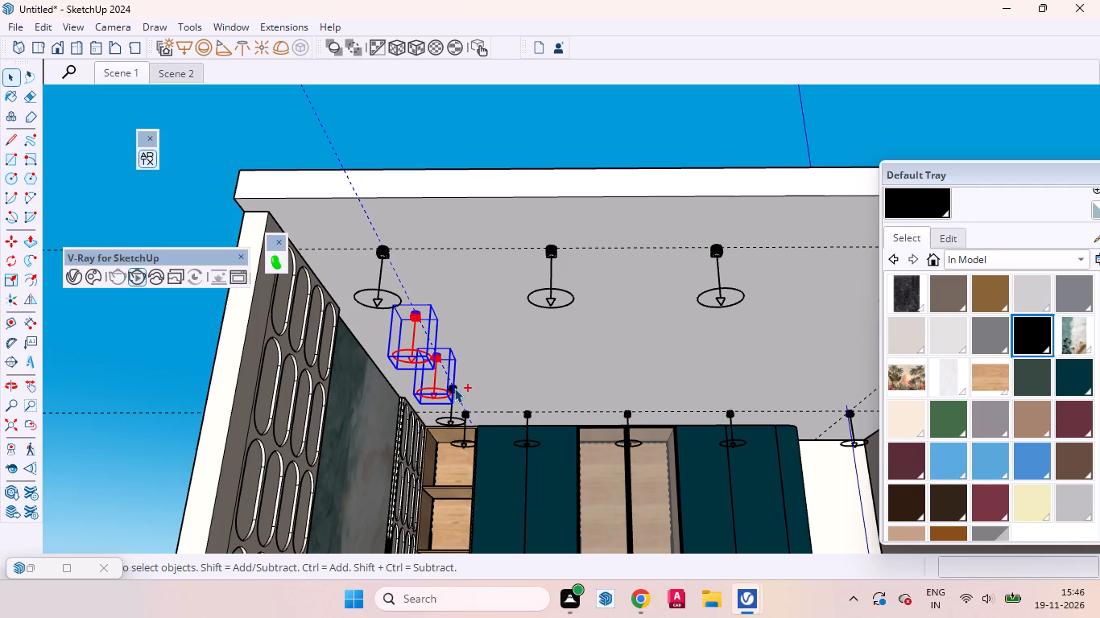
left_click(454, 388, "ctrl")
scroll(378, 404, "down", 8)
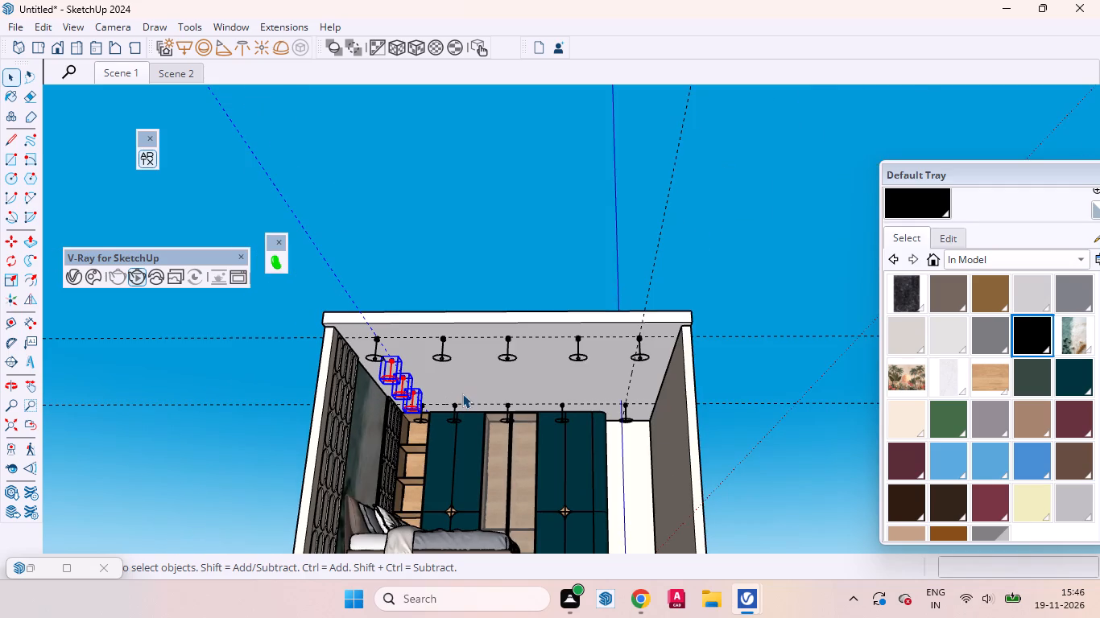
key("m")
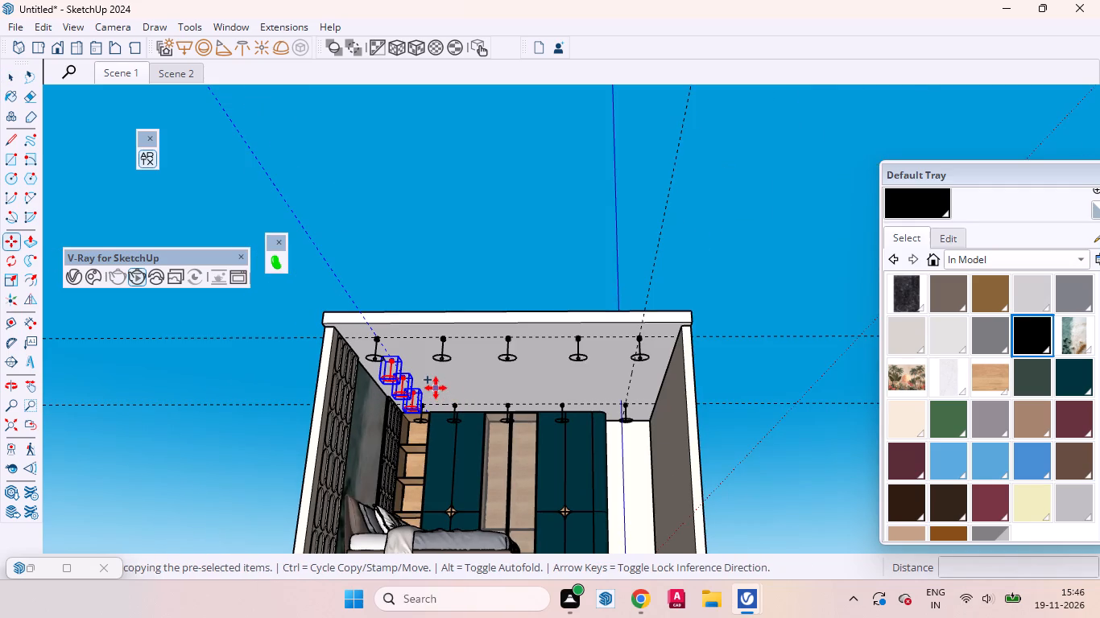
left_click(436, 388)
scroll(602, 393, "up", 2)
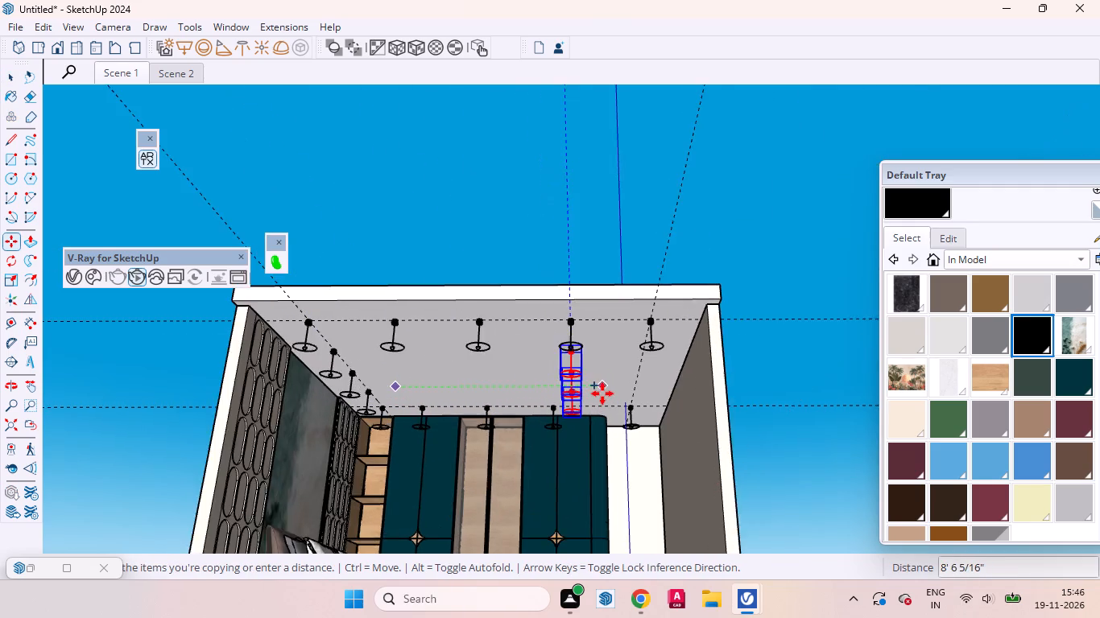
scroll(602, 393, "up", 3)
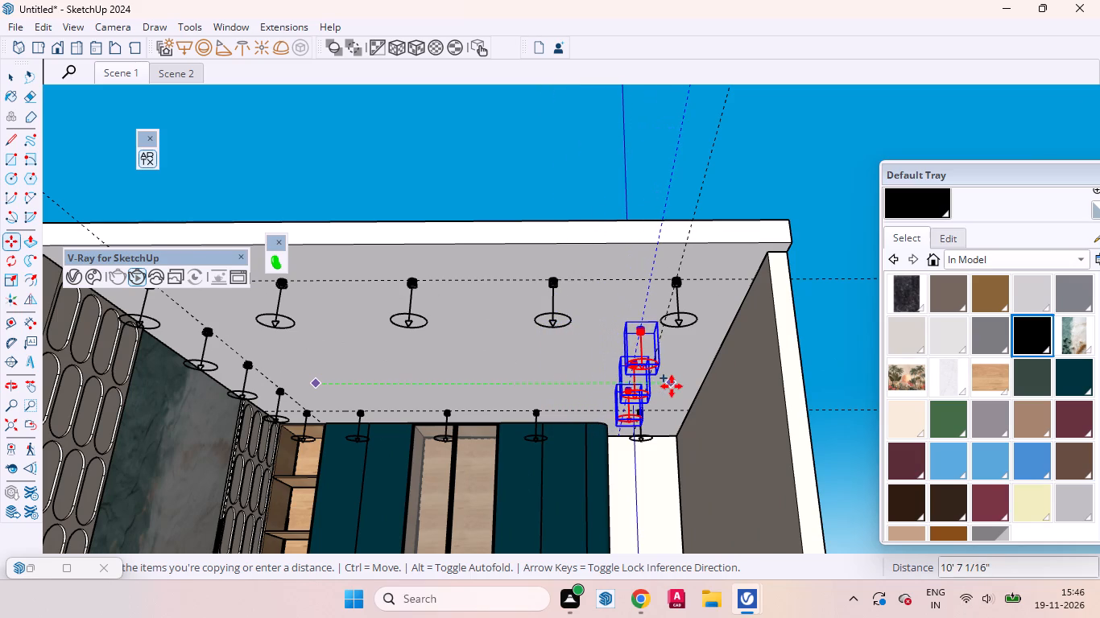
left_click(672, 386)
Move the three copied lights about 6 7/16" farther across onto the opposite side guide.
left_click(561, 389)
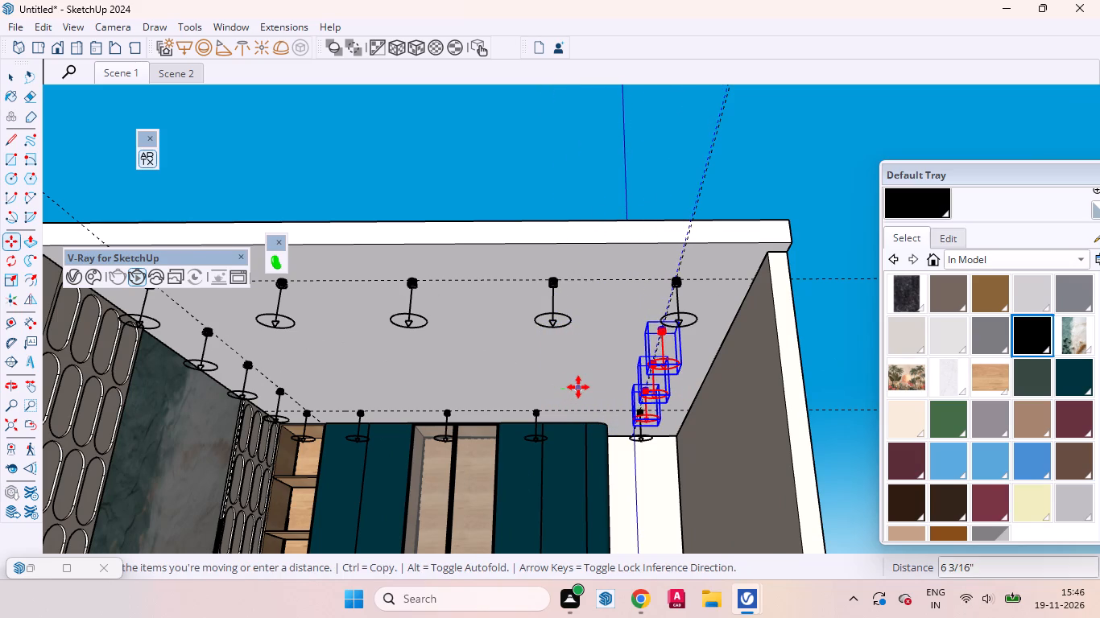
left_click(579, 387)
key("space")
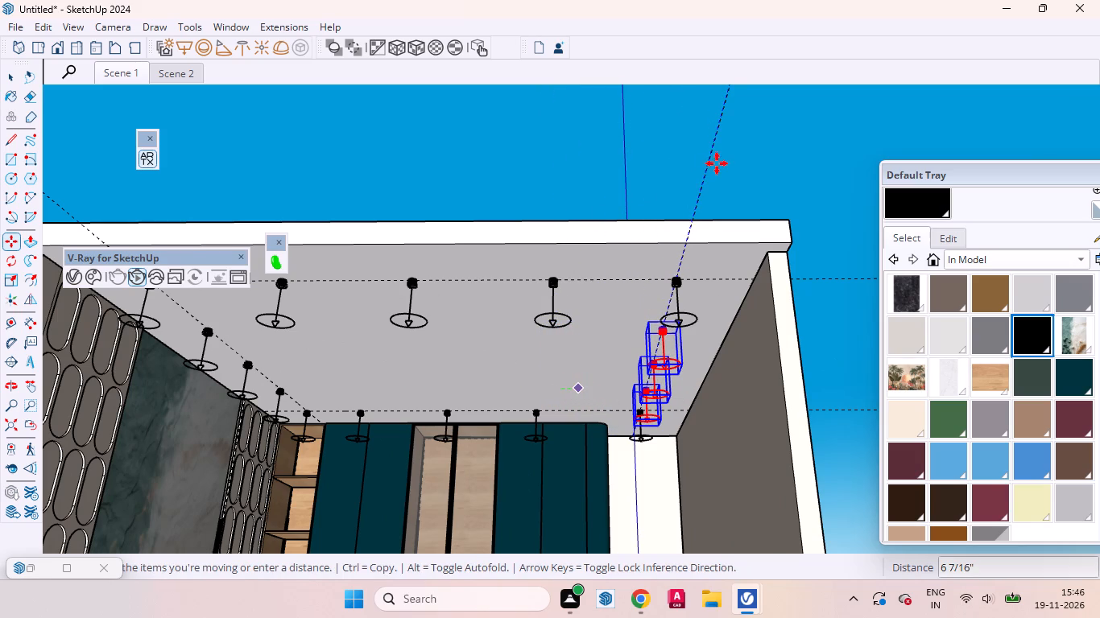
key("space")
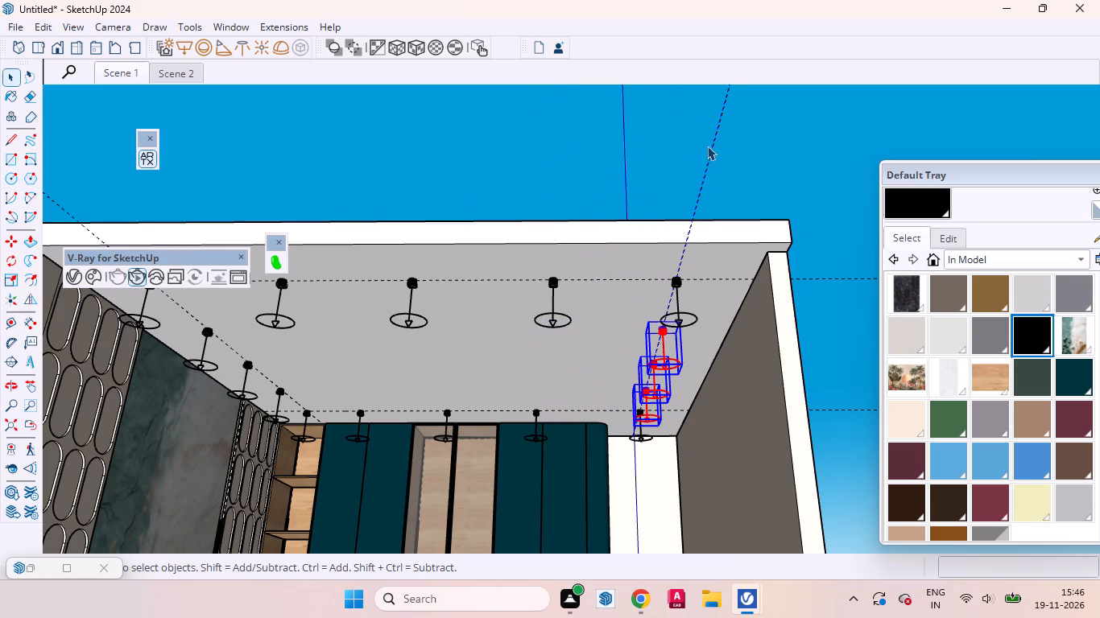
Delete the guide line running under the side row of ceiling lights opposite the headboard wall.
double_click(713, 142)
left_click(713, 142)
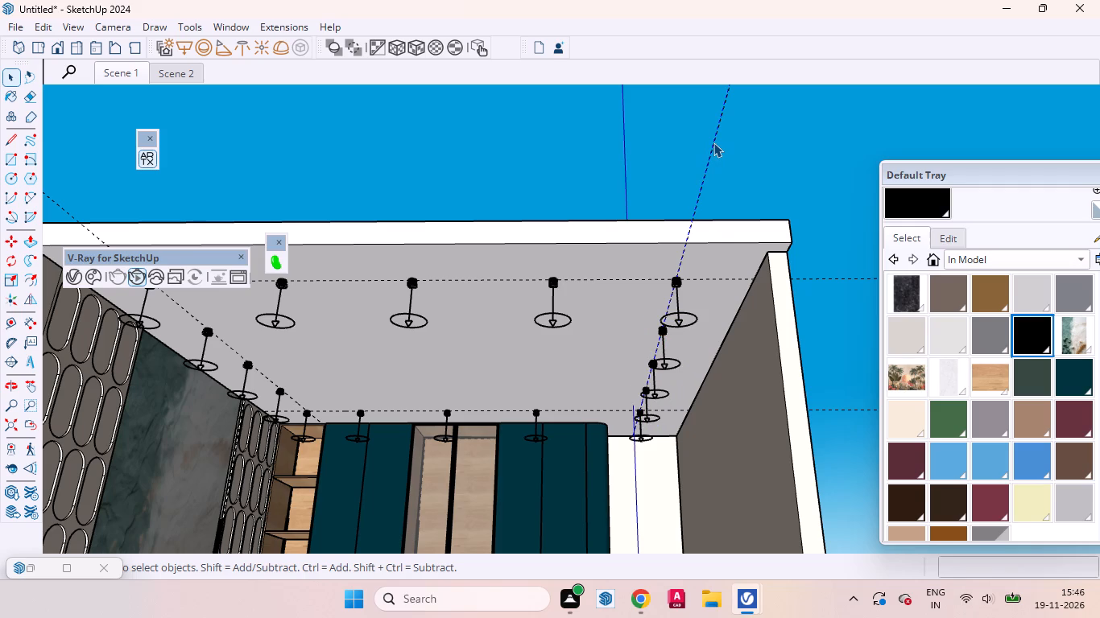
key("Delete")
left_click_drag(717, 169, 665, 123)
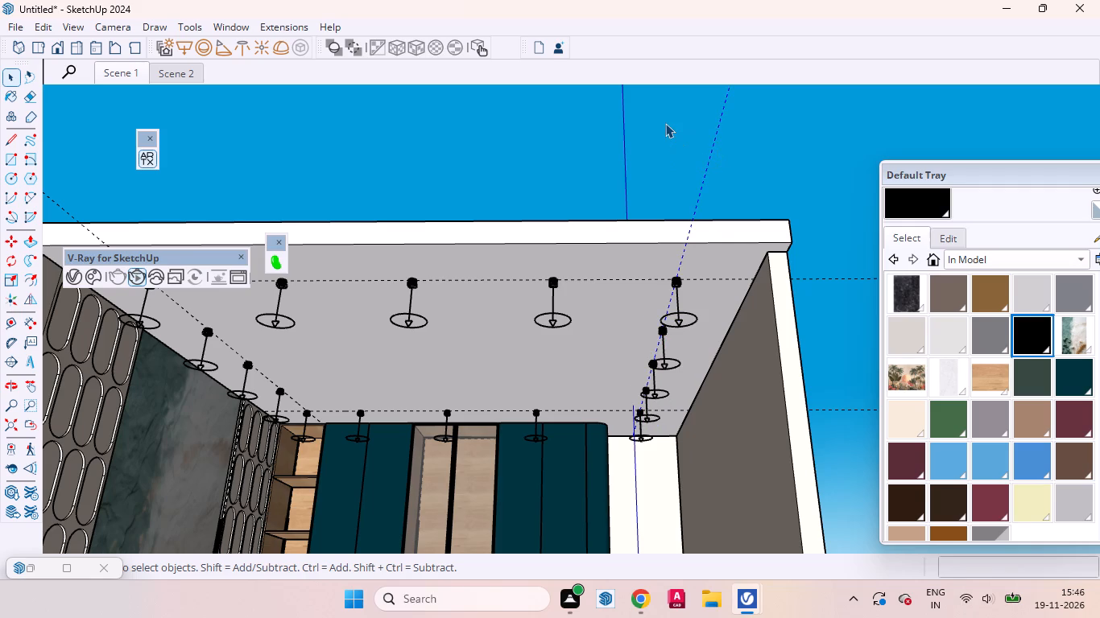
key("Delete")
Examine the full perimeter ring of ceiling lights and the room interior from several angles.
scroll(729, 171, "down", 8)
middle_click_drag(639, 347, 636, 347)
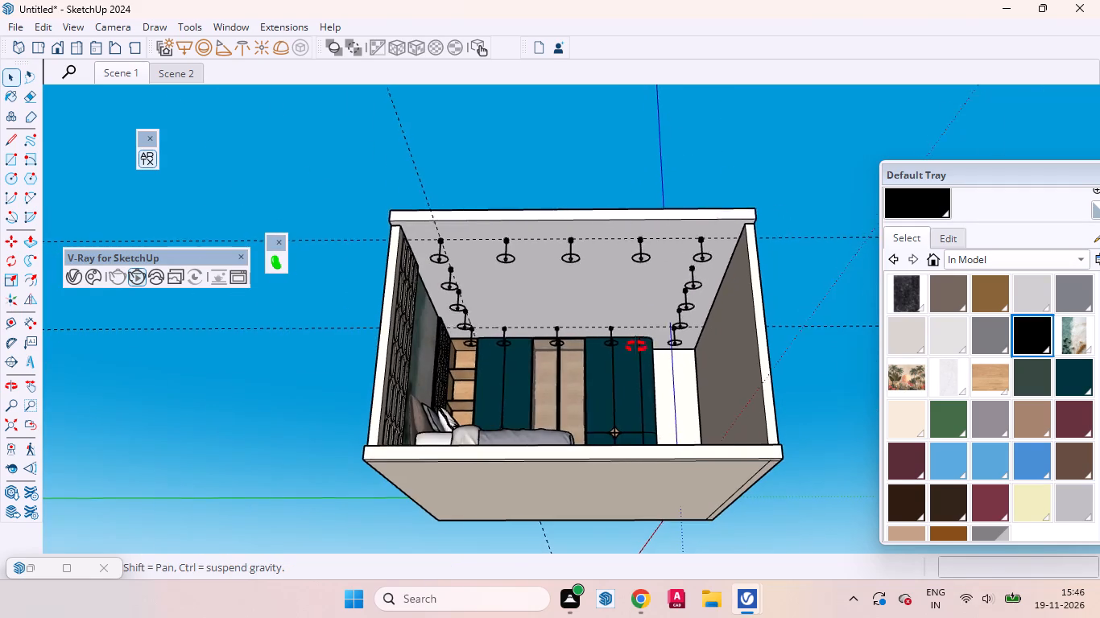
middle_click_drag(636, 347, 625, 422)
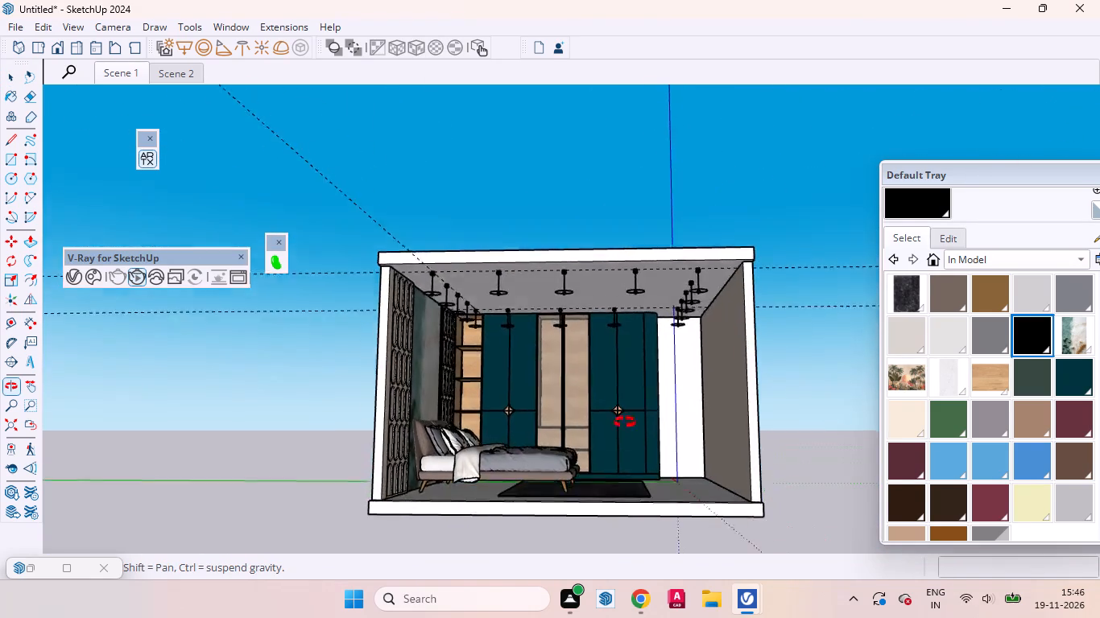
middle_click_drag(625, 422, 608, 540)
scroll(463, 246, "down", 7)
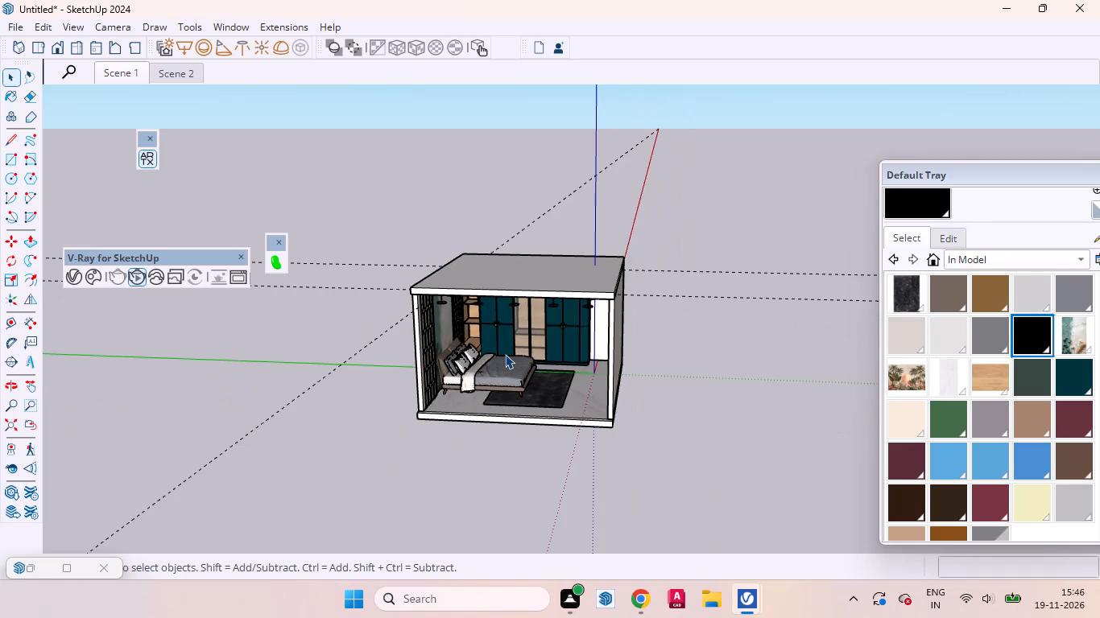
scroll(505, 354, "up", 3)
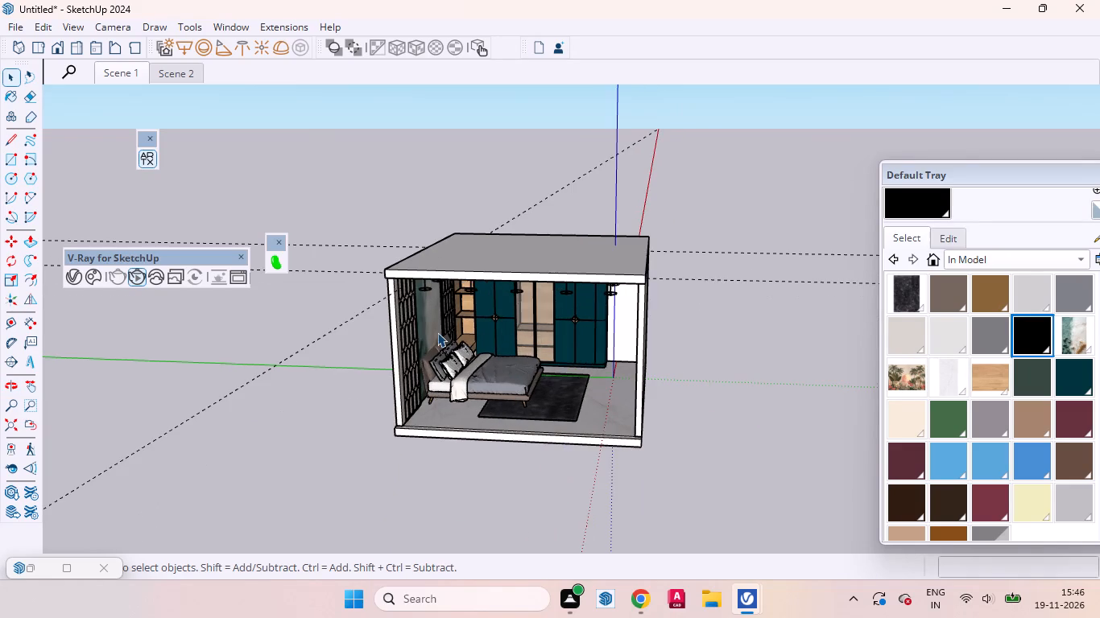
scroll(437, 332, "up", 3)
middle_click_drag(479, 336, 500, 233)
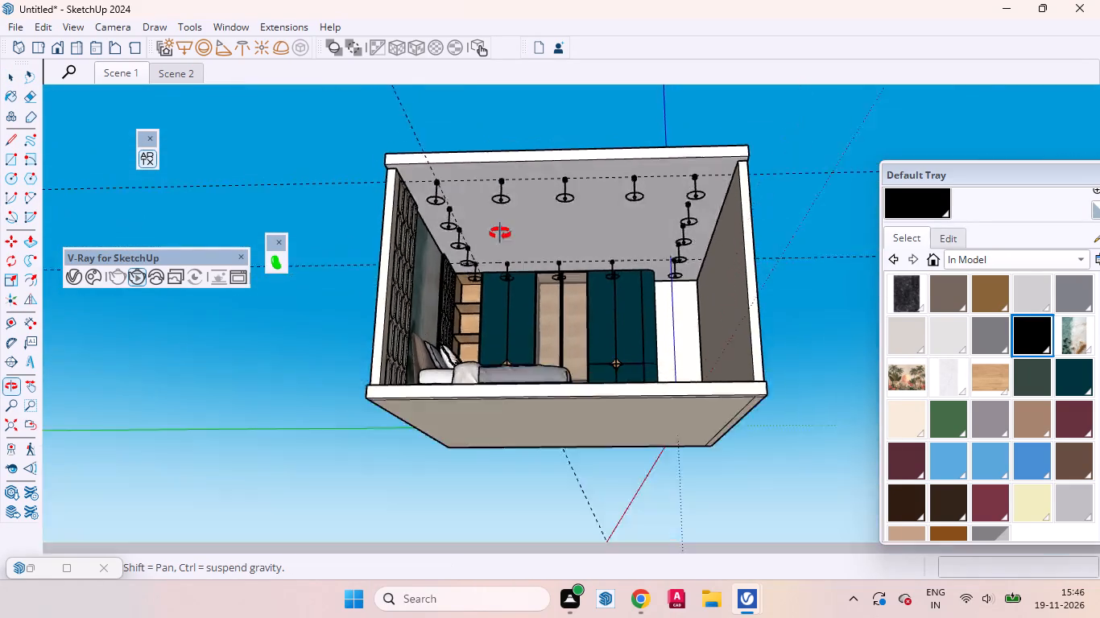
middle_click_drag(500, 233, 364, 282)
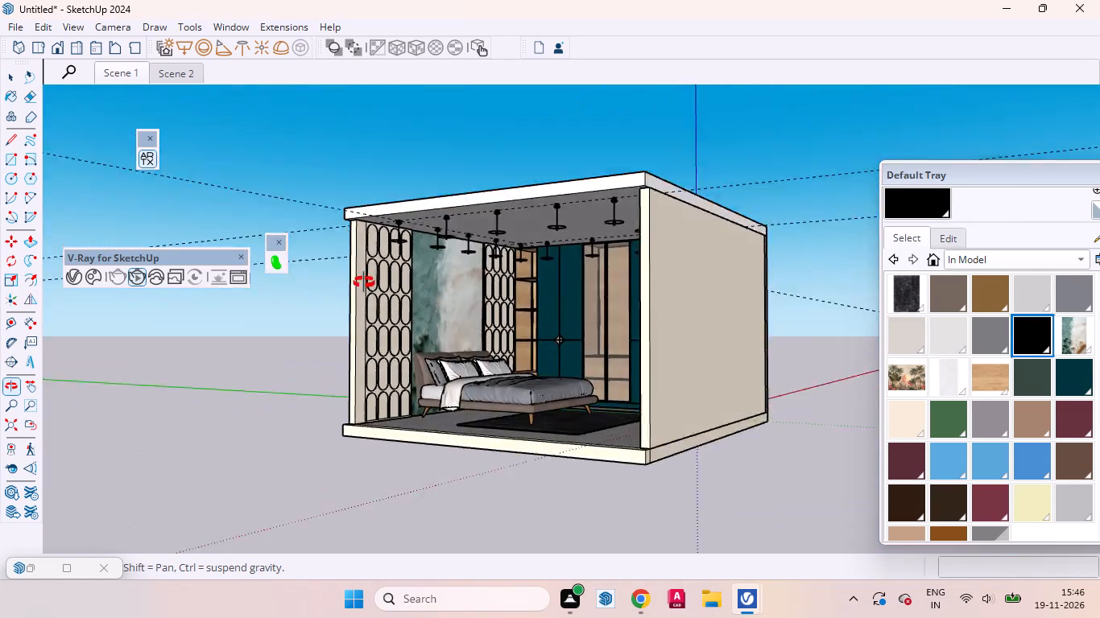
middle_click_drag(364, 282, 419, 229)
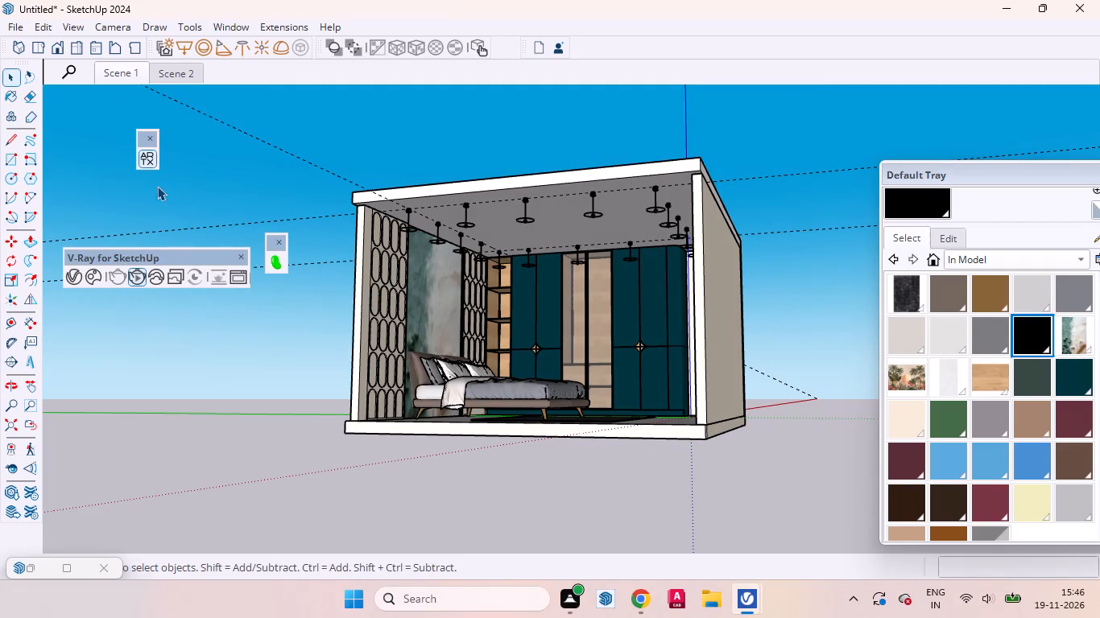
Place a V-Ray rectangle light across the room's open front, from the upper headboard-side corner to the opposite inner floor corner.
left_click(181, 47)
scroll(339, 205, "up", 7)
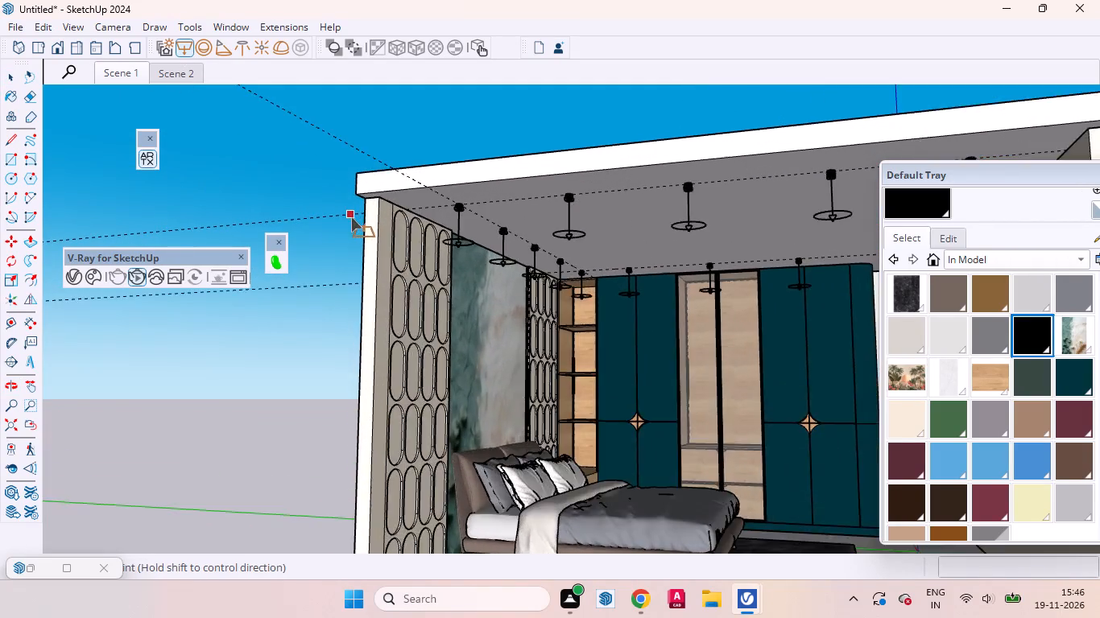
scroll(351, 217, "up", 5)
left_click(391, 185)
scroll(331, 255, "down", 4)
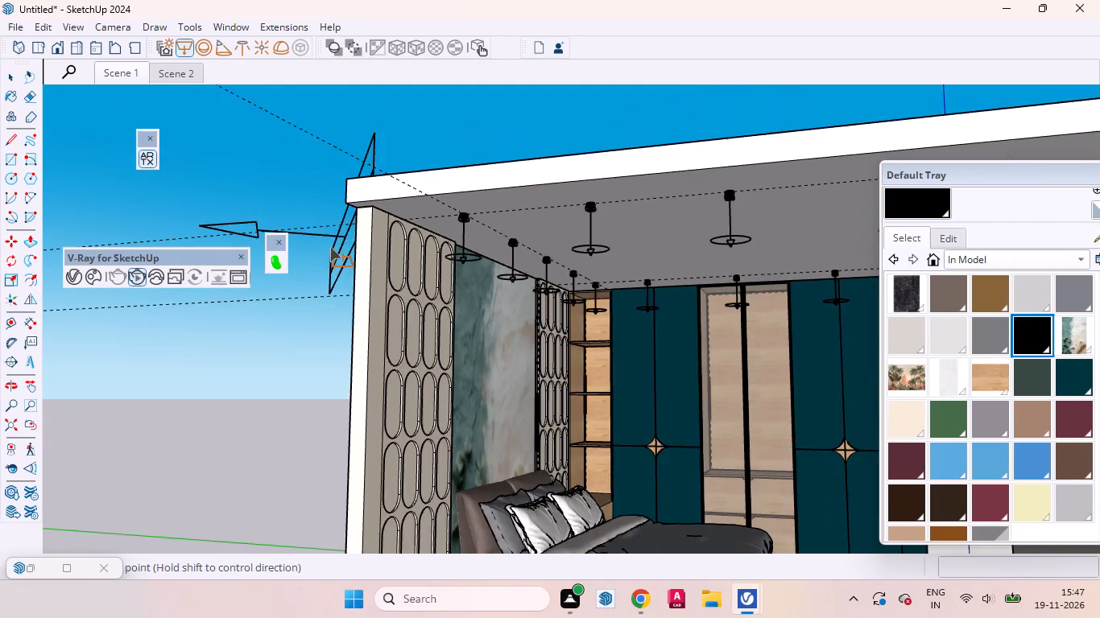
scroll(330, 247, "down", 12)
middle_click_drag(533, 369, 630, 471)
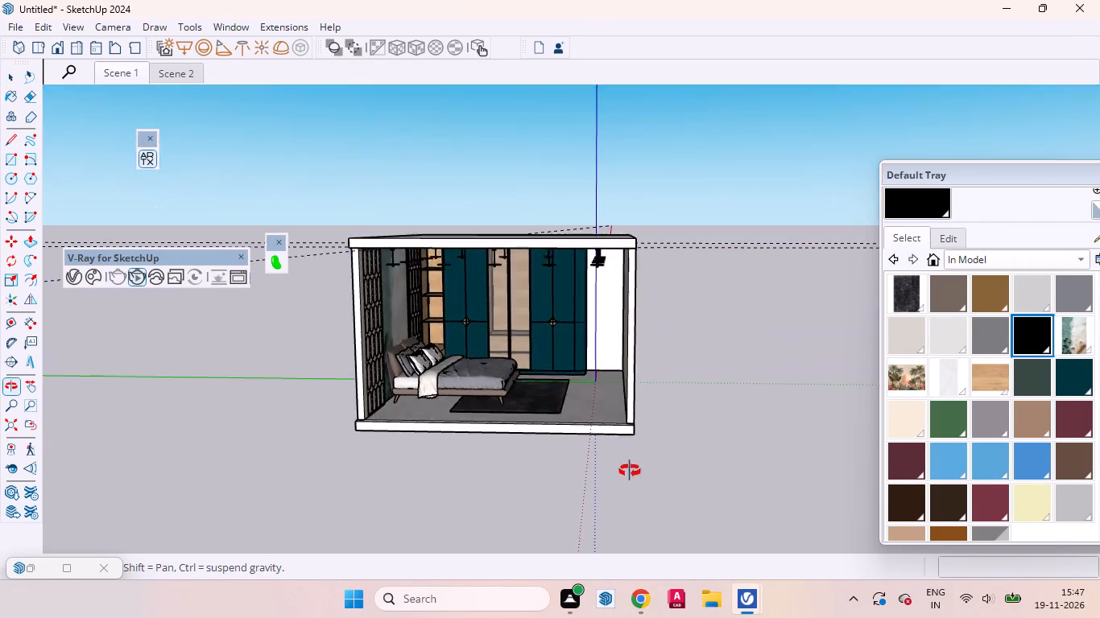
middle_click_drag(630, 471, 631, 472)
scroll(640, 449, "up", 15)
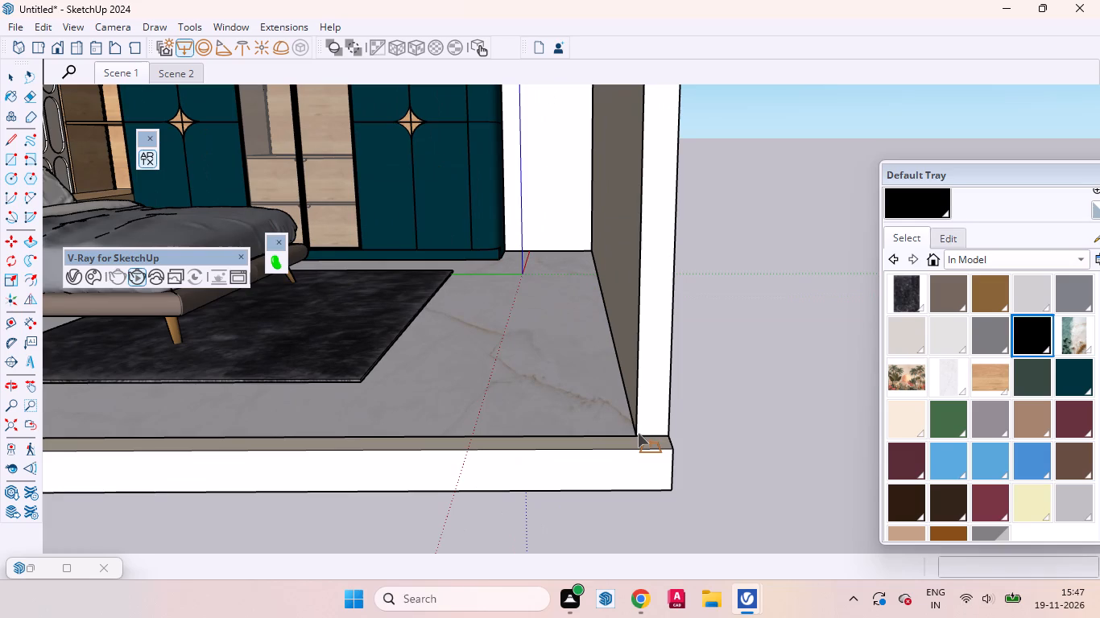
left_click(635, 432)
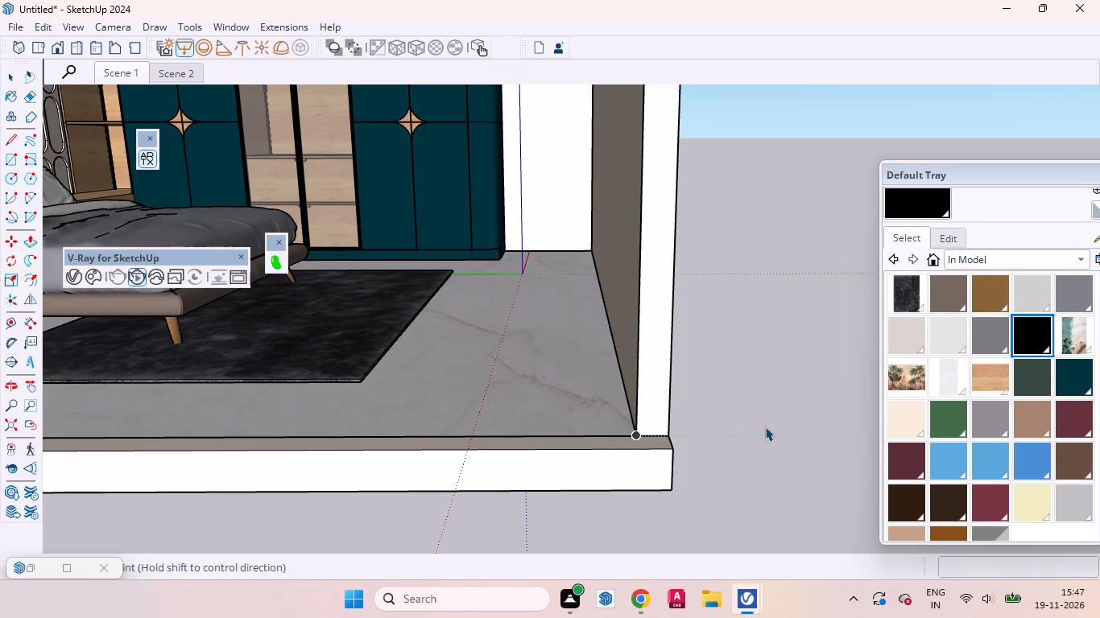
key("space")
scroll(627, 501, "down", 15)
middle_click_drag(507, 447, 457, 535)
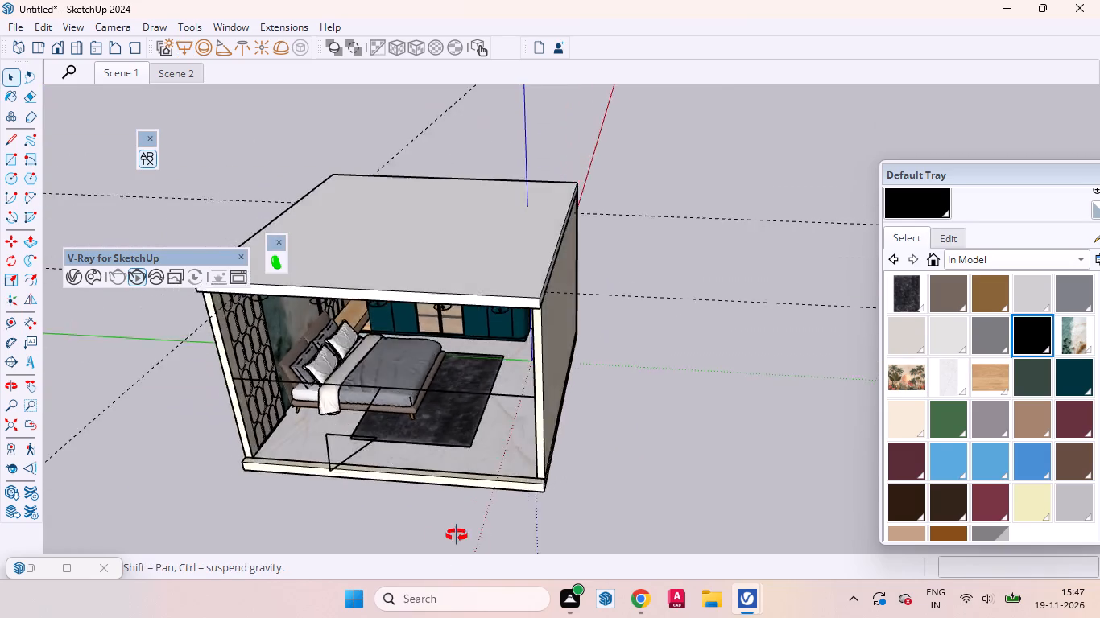
middle_click_drag(457, 535, 401, 541)
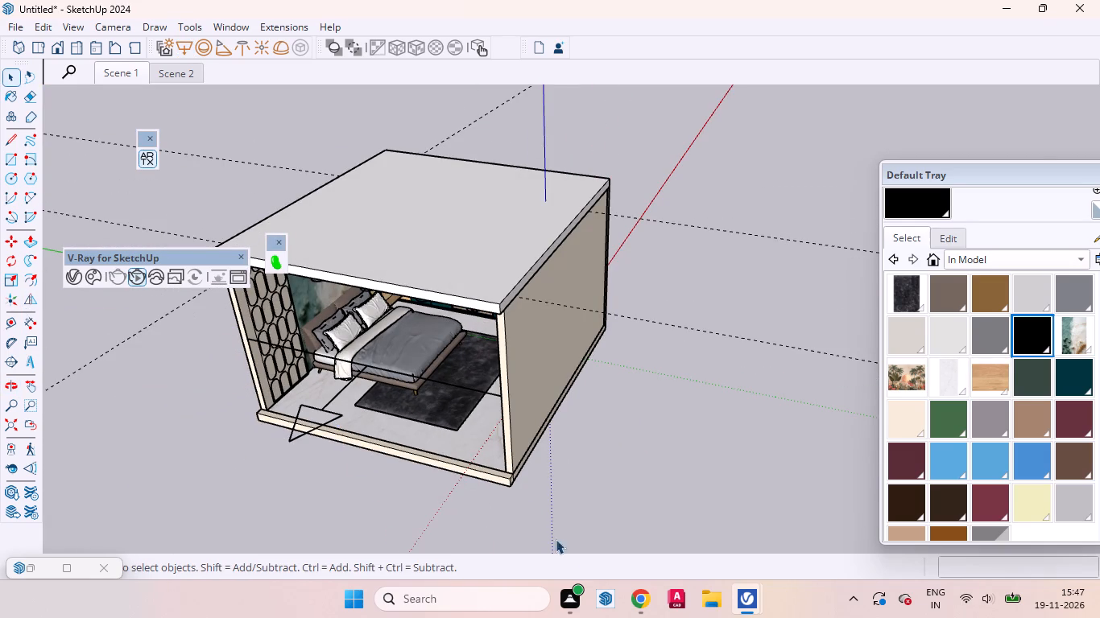
Switch to the V-Ray Frame Buffer and stop the running render.
left_click(755, 611)
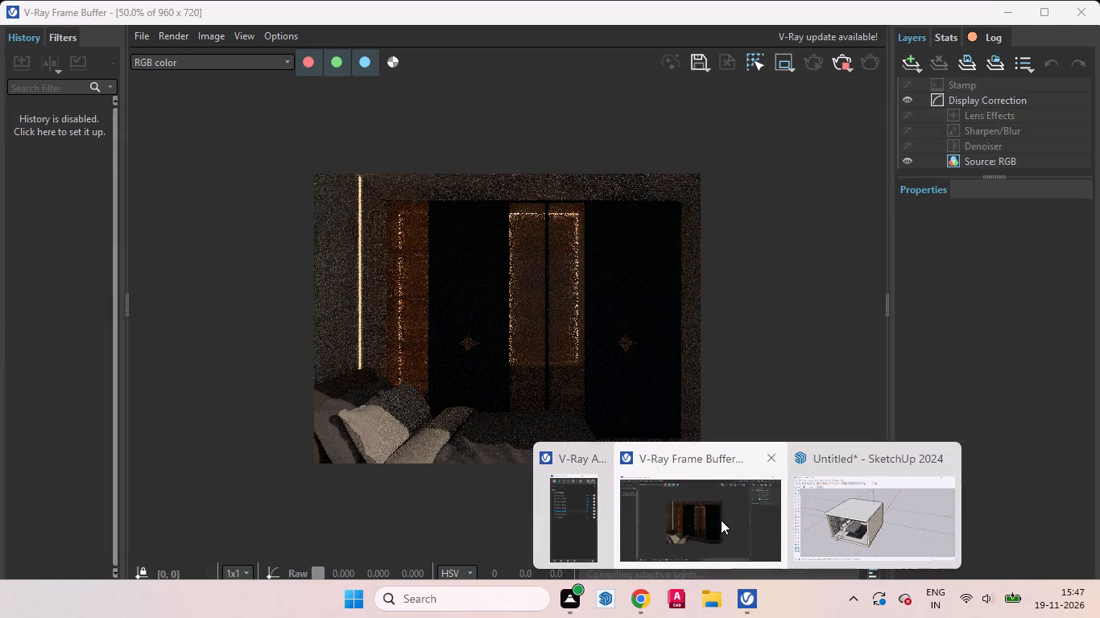
left_click(721, 520)
left_click(834, 64)
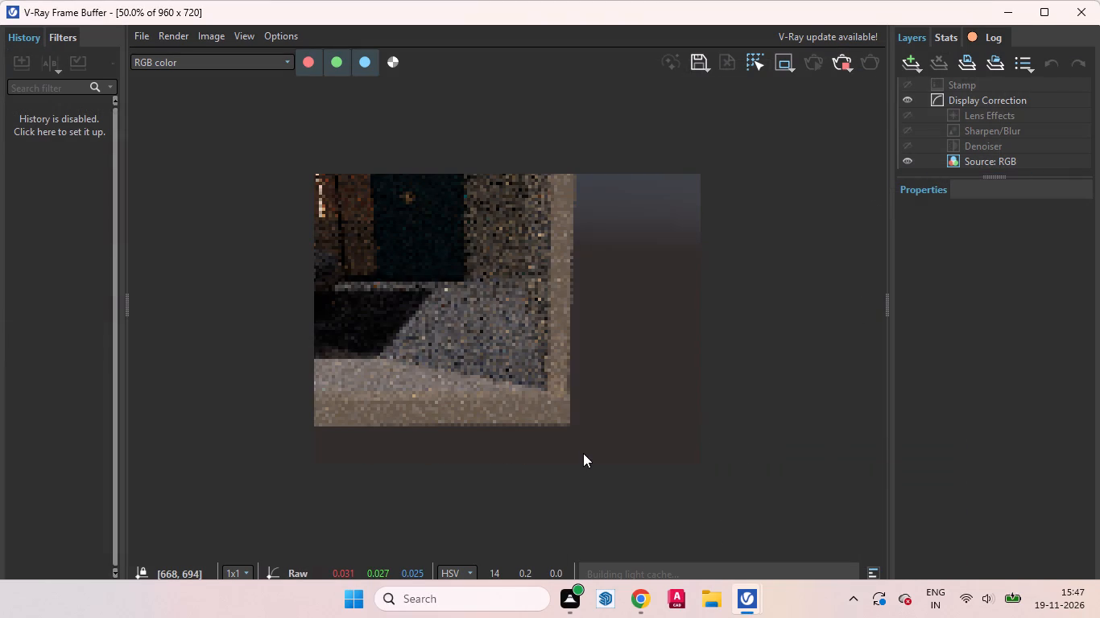
left_click(837, 69)
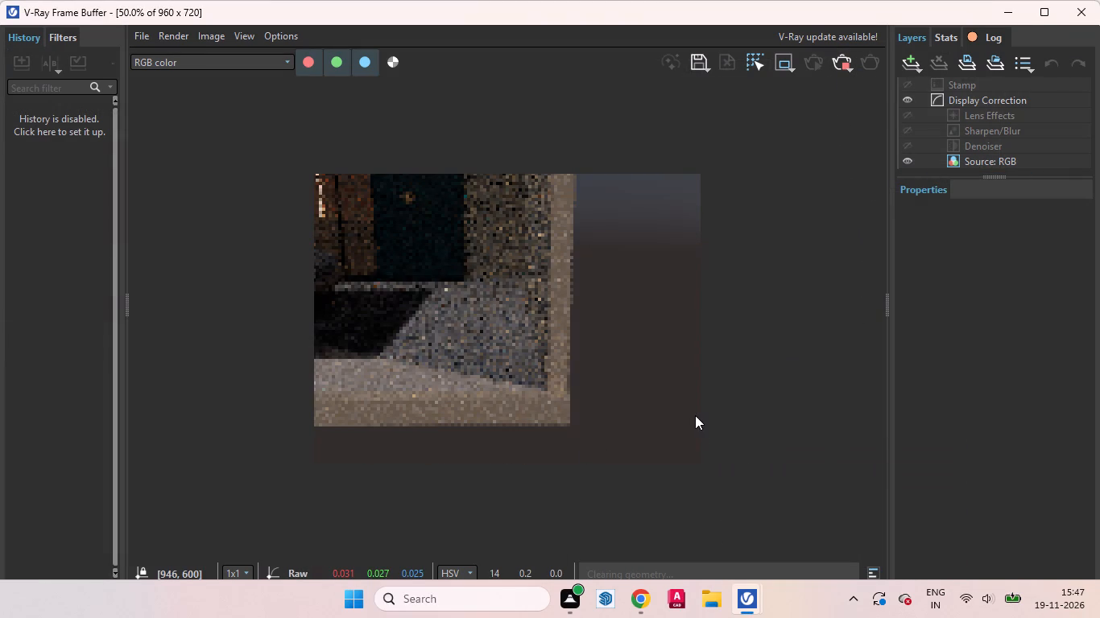
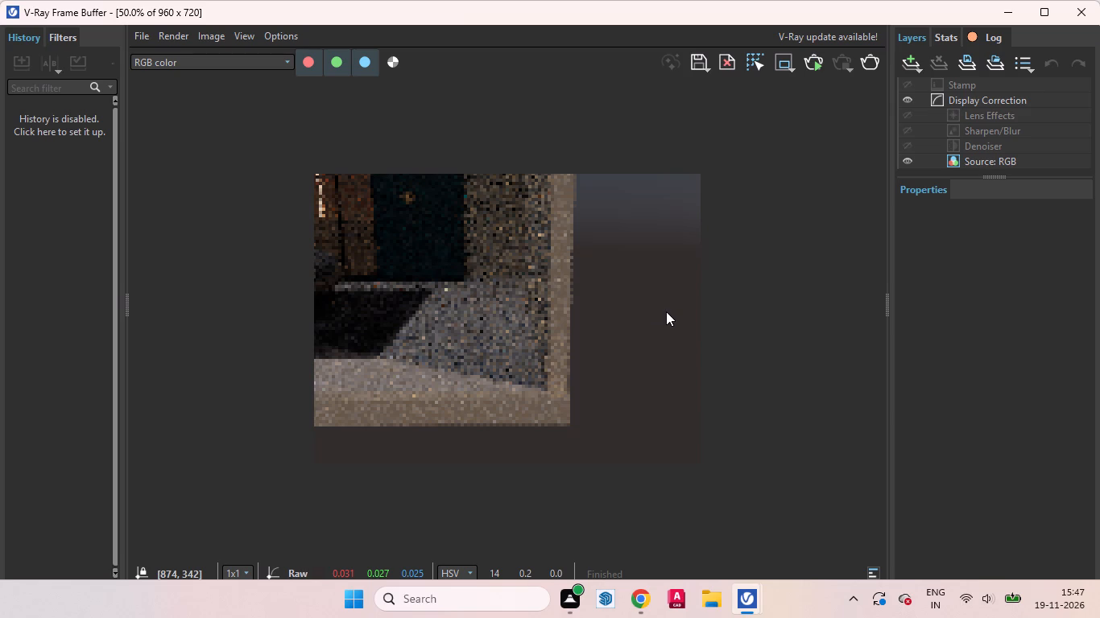
Flip the rectangle light at the room's open front so that it shines into the room.
left_click(1007, 10)
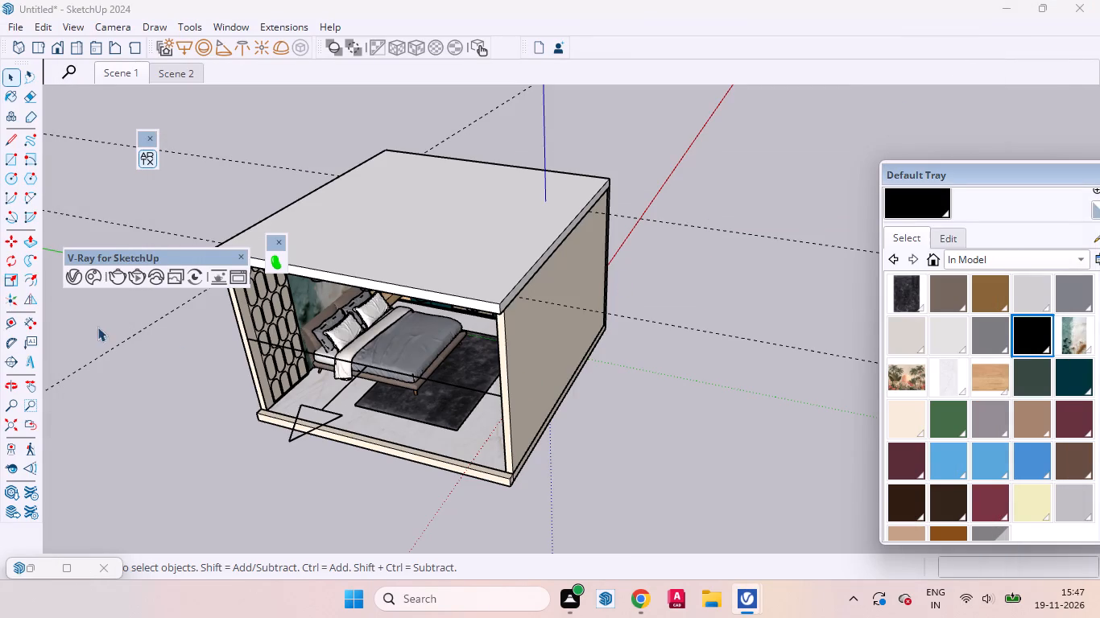
left_click(74, 281)
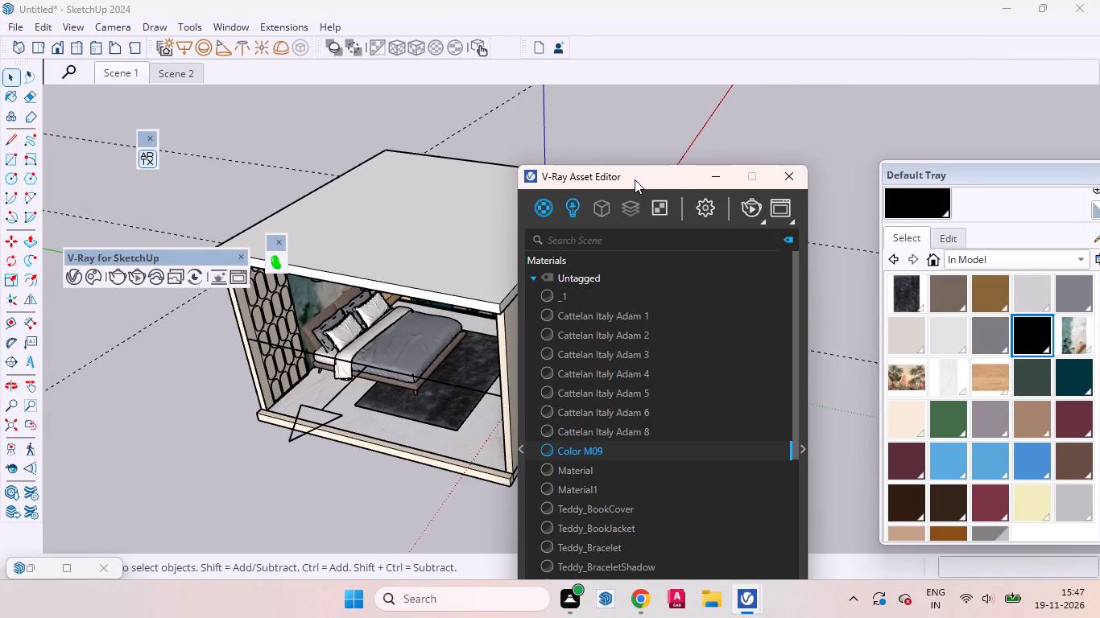
left_click_drag(635, 179, 768, 105)
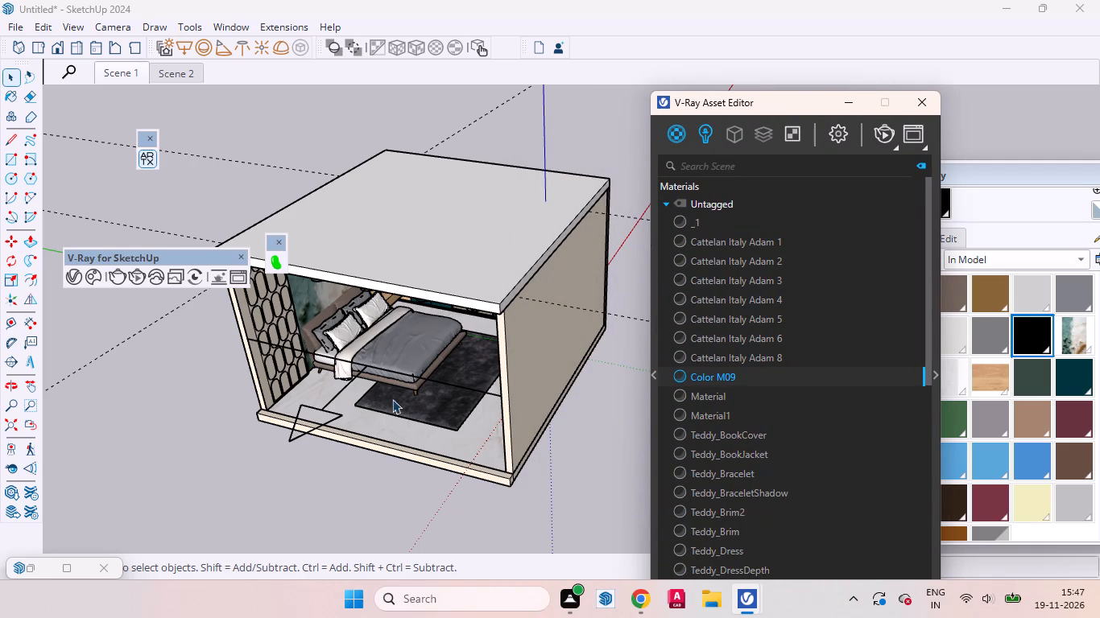
left_click(334, 397)
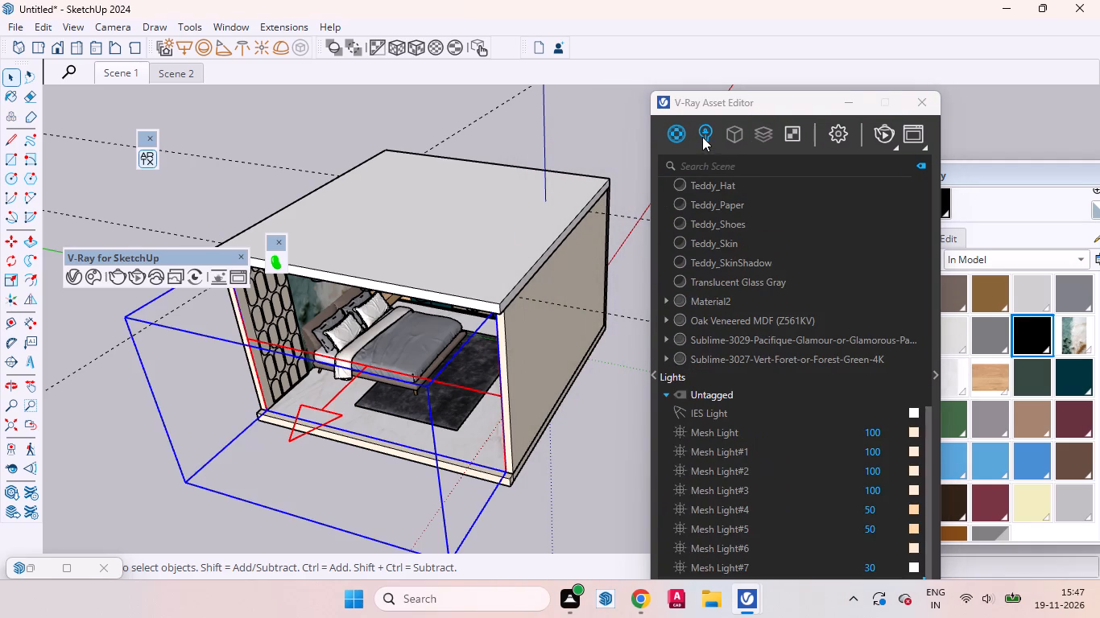
left_click(702, 137)
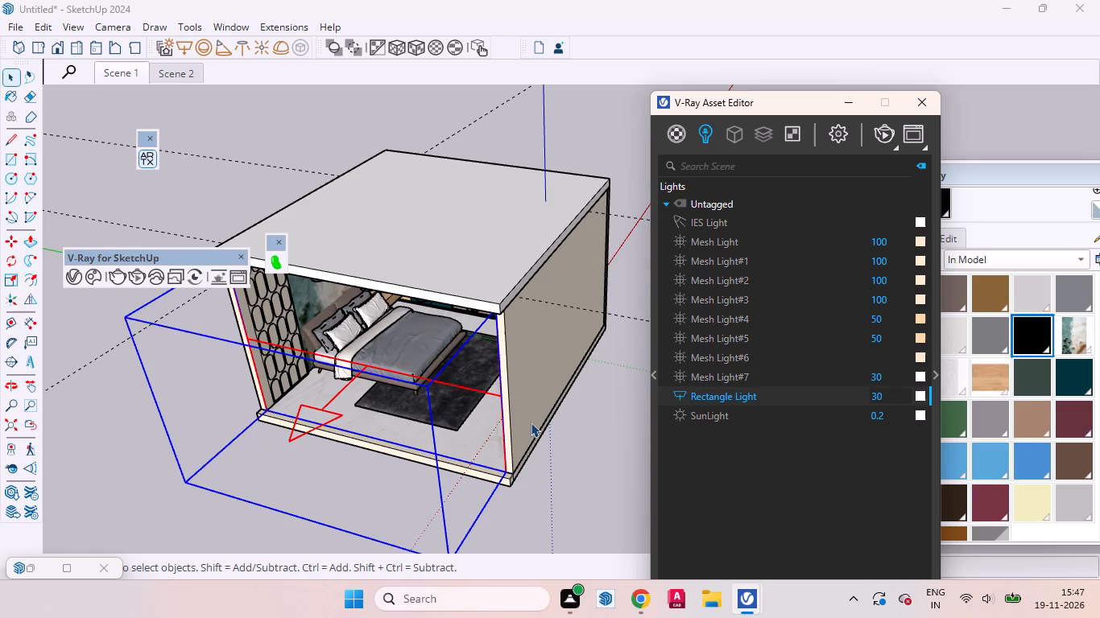
left_click(26, 299)
left_click(478, 343)
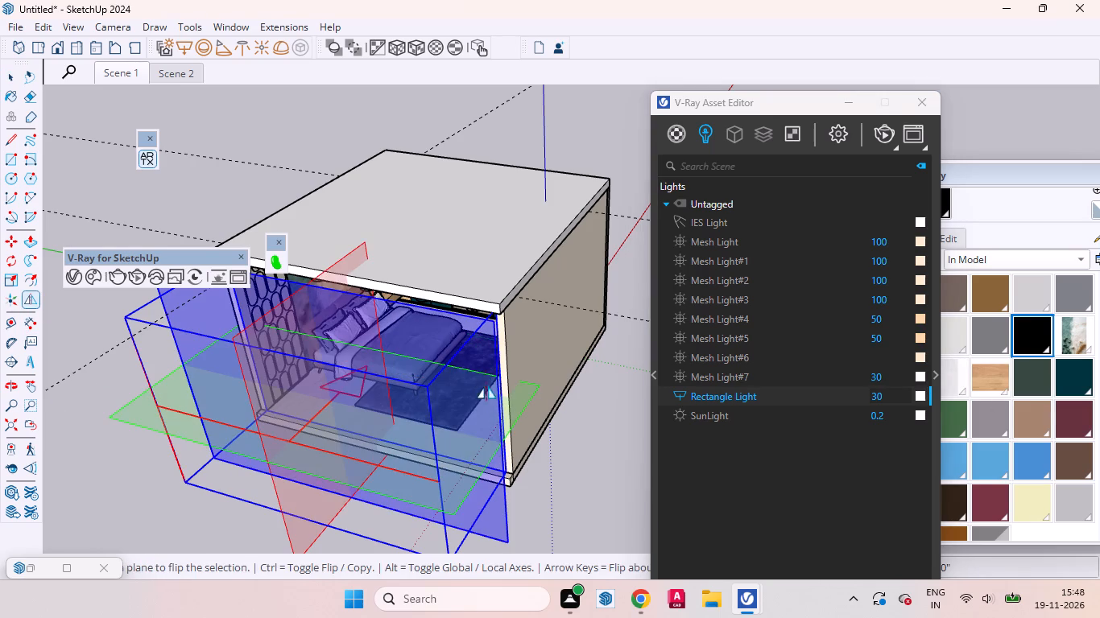
key("space")
Move the flipped rectangle light about 5' 10 3/4" back onto the room's front opening, aligning its lower corner with the inner floor corner.
scroll(420, 280, "down", 7)
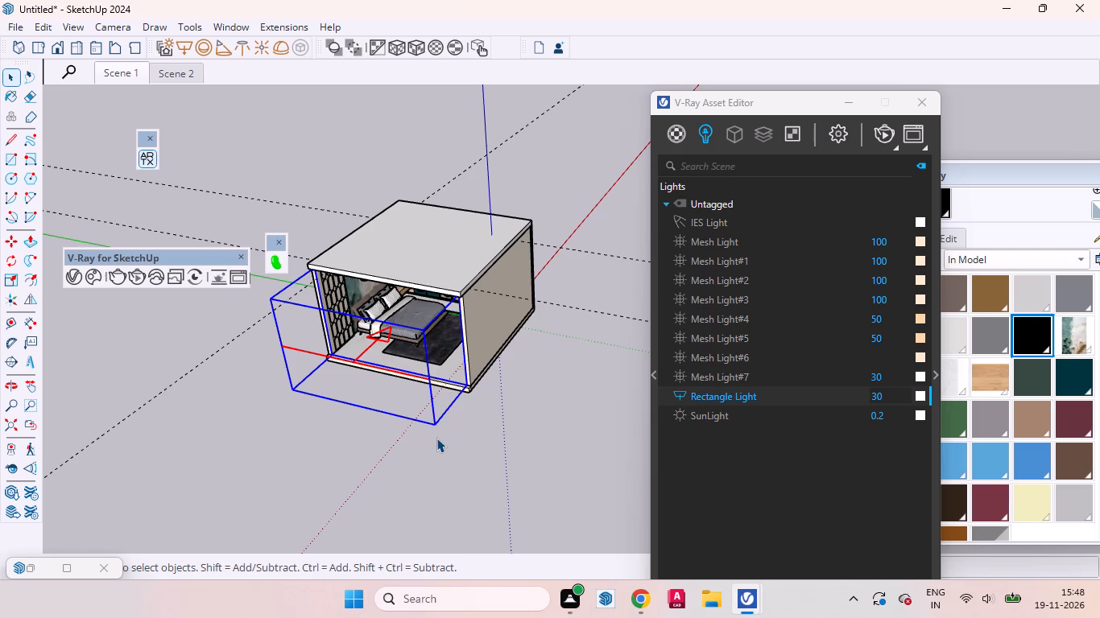
scroll(452, 422, "down", 3)
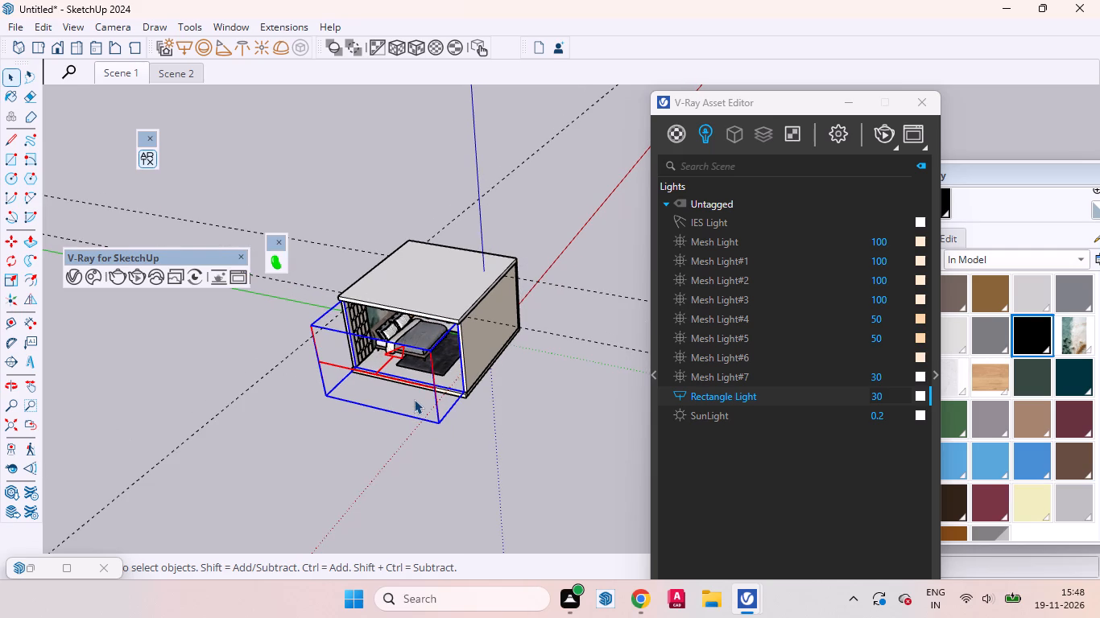
key("m")
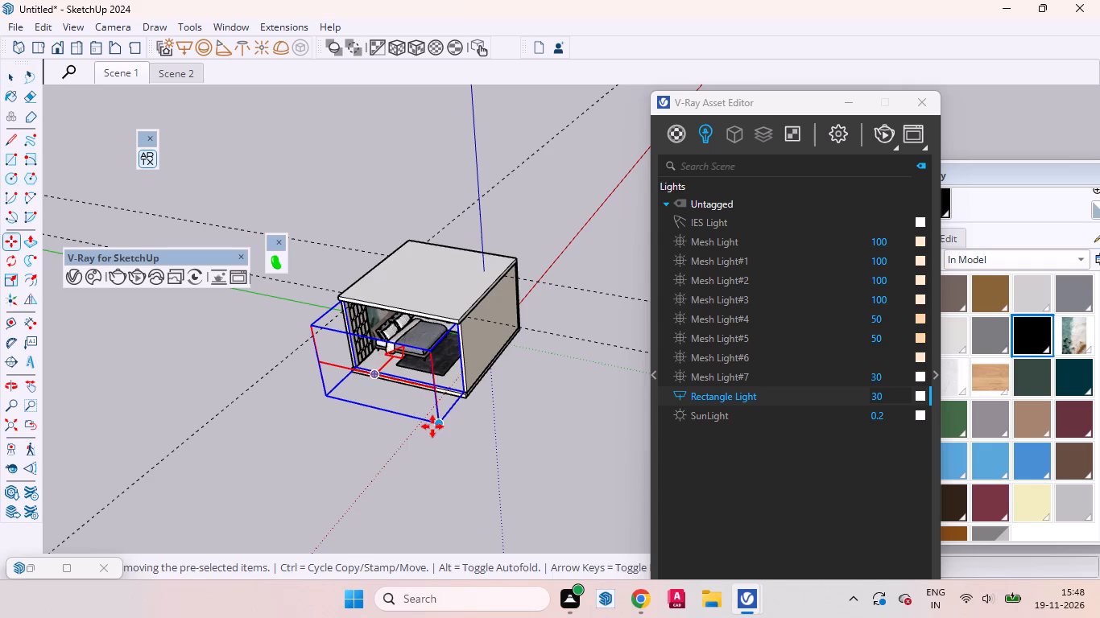
scroll(432, 426, "up", 2)
left_click(439, 422)
scroll(452, 397, "up", 1)
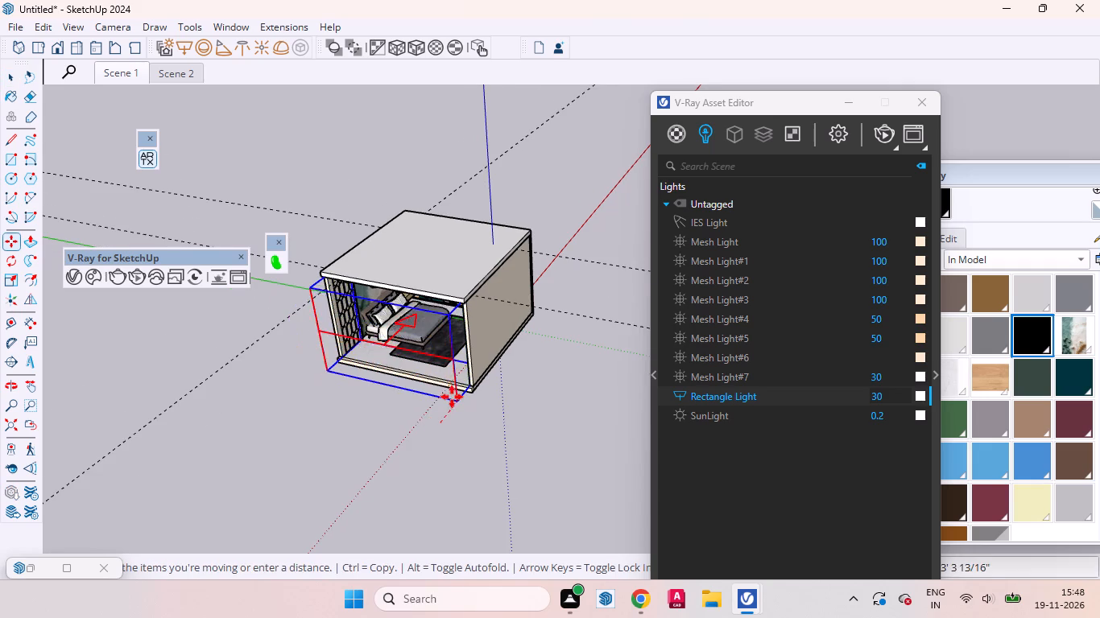
scroll(452, 397, "up", 14)
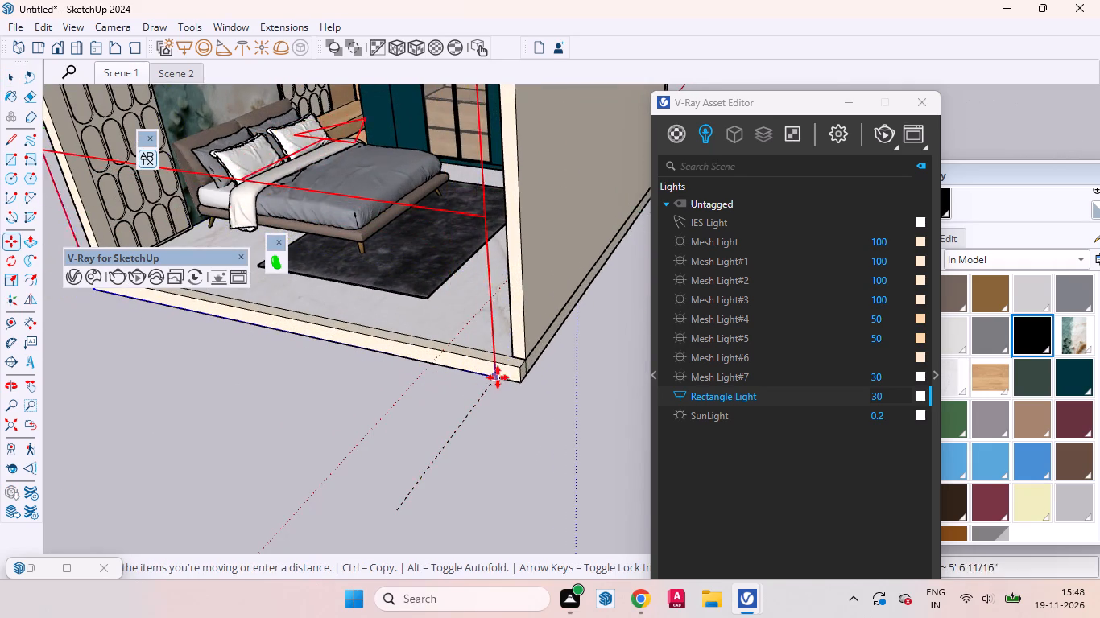
left_click(511, 356)
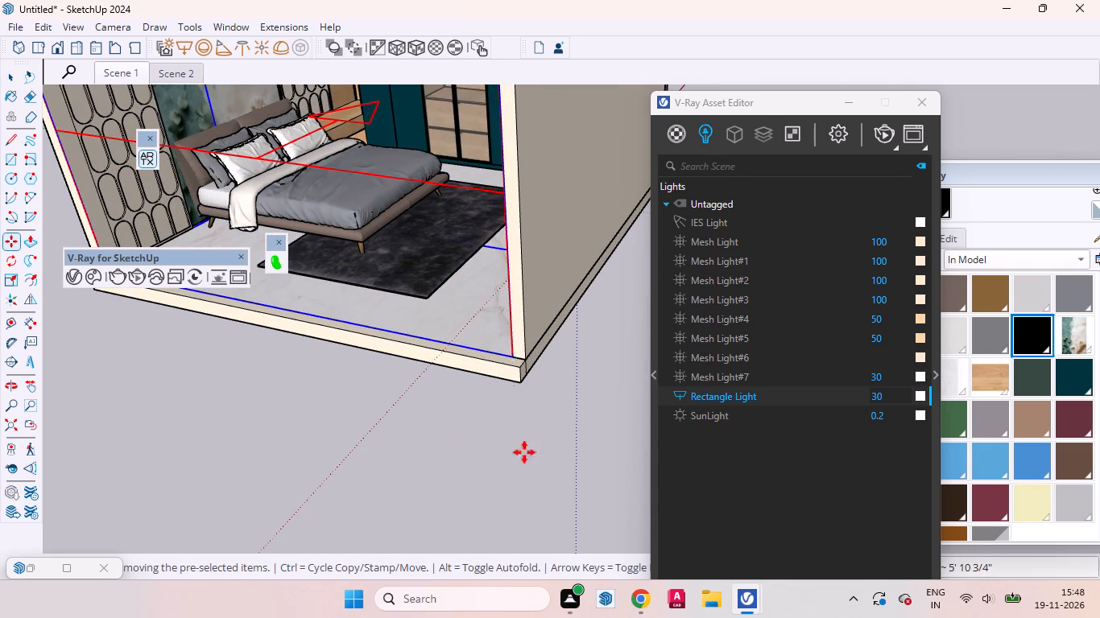
key("space")
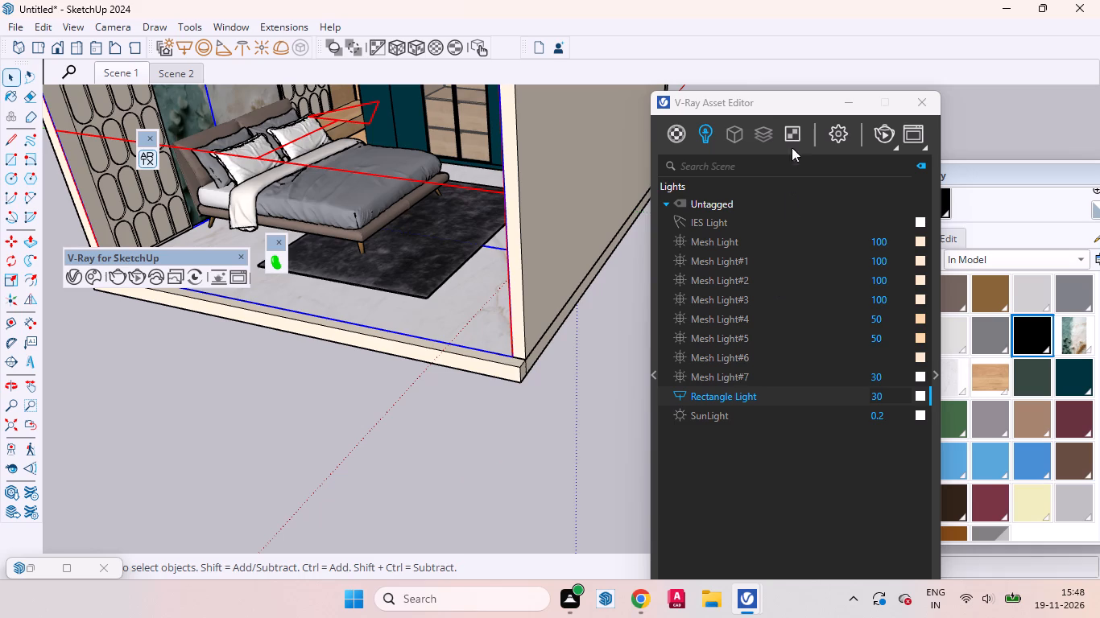
Make the Rectangle Light invisible in its V-Ray light options.
left_click(935, 374)
left_click_drag(861, 102, 366, 45)
scroll(590, 433, "down", 3)
left_click(506, 546)
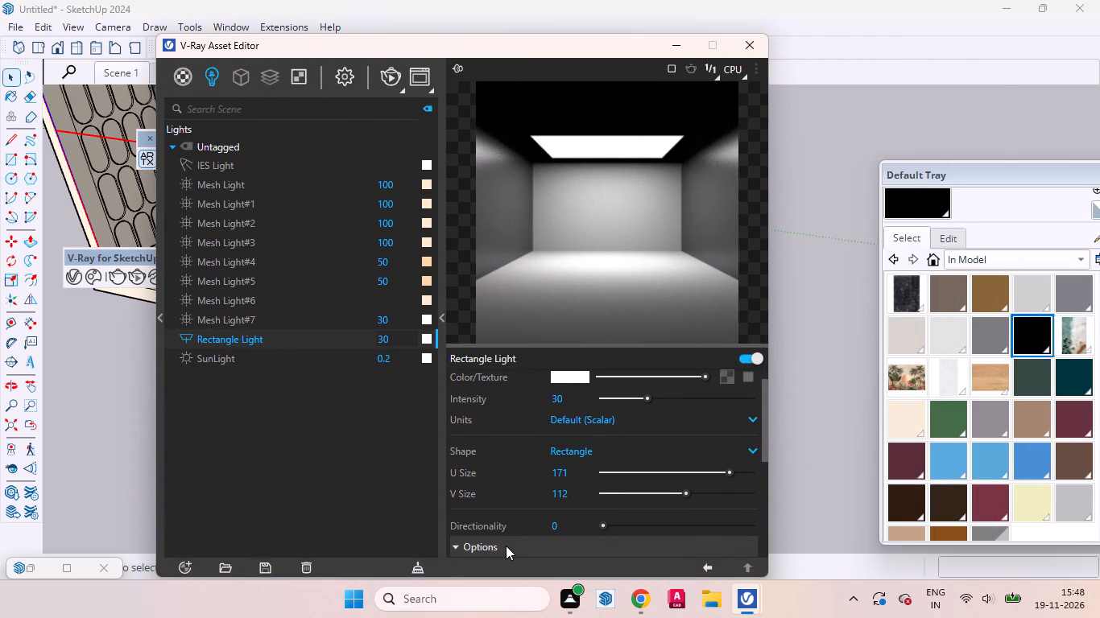
scroll(507, 494, "down", 1)
left_click(555, 484)
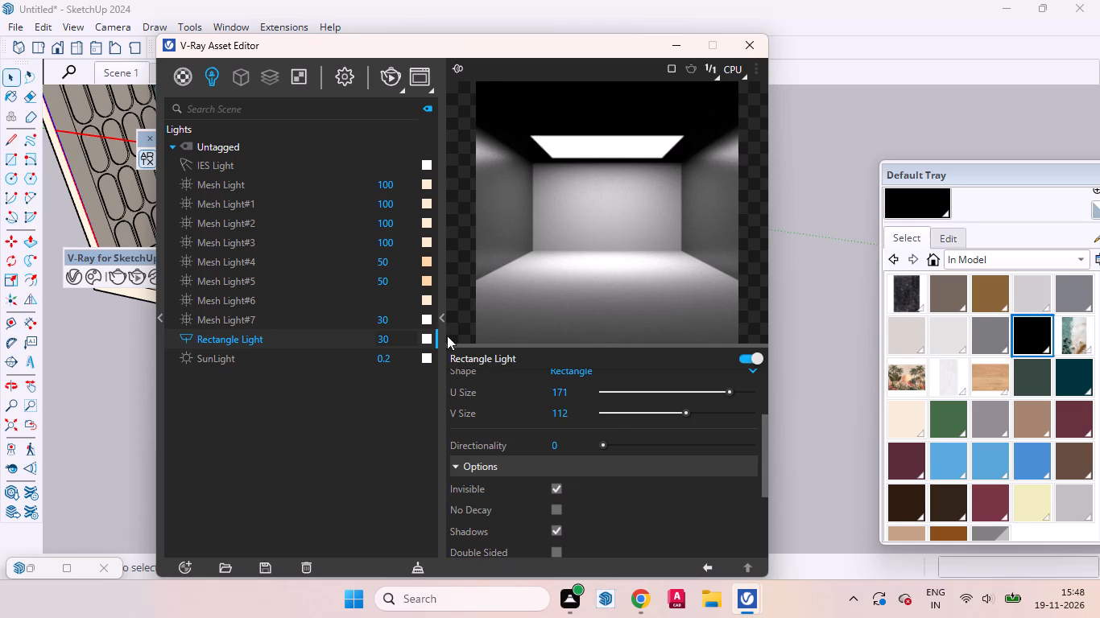
Copy Mesh Light#5's warm colour to Mesh Light#6 and Mesh Light#7, and Mesh Light's cream colour to the IES Light.
left_click_drag(428, 279, 428, 299)
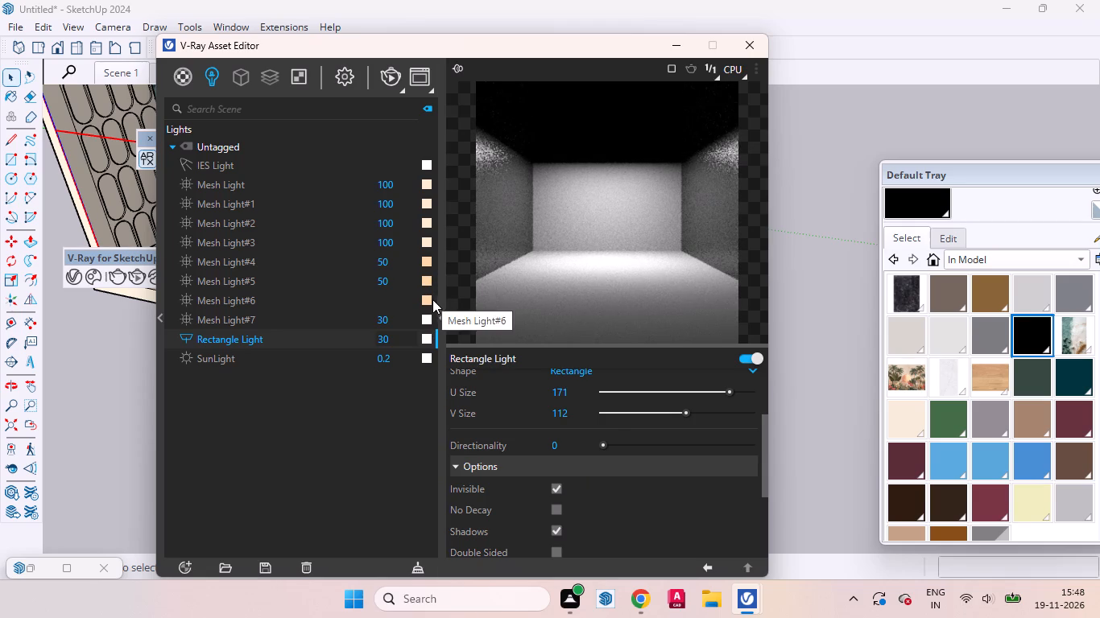
left_click_drag(428, 300, 428, 323)
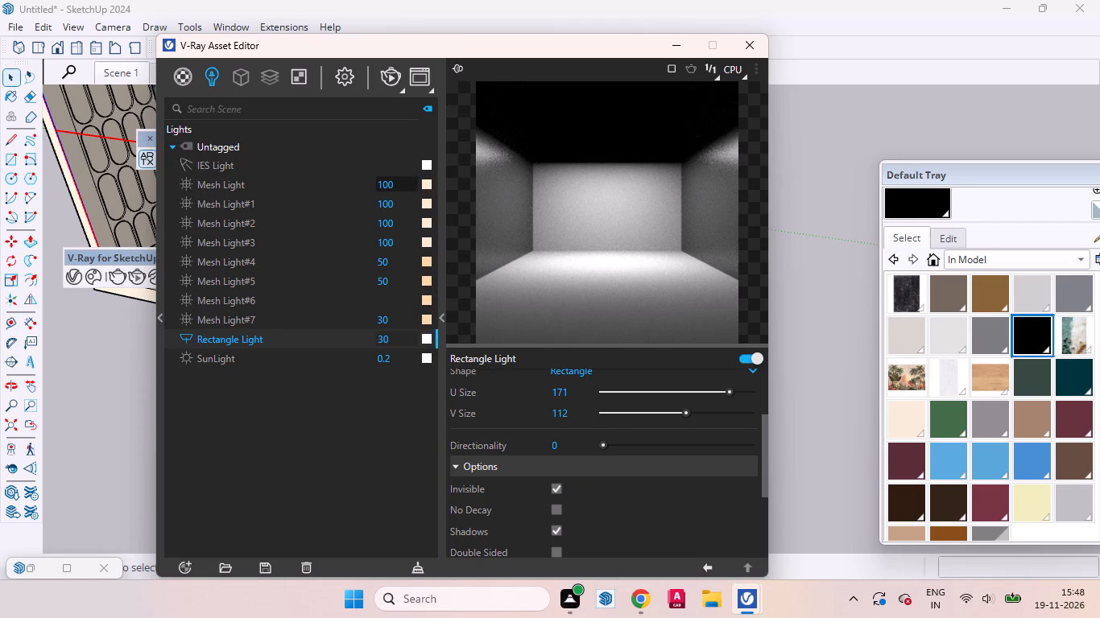
left_click_drag(426, 187, 426, 169)
Set the IES Light's intensity to 15450 lm.
left_click(348, 167)
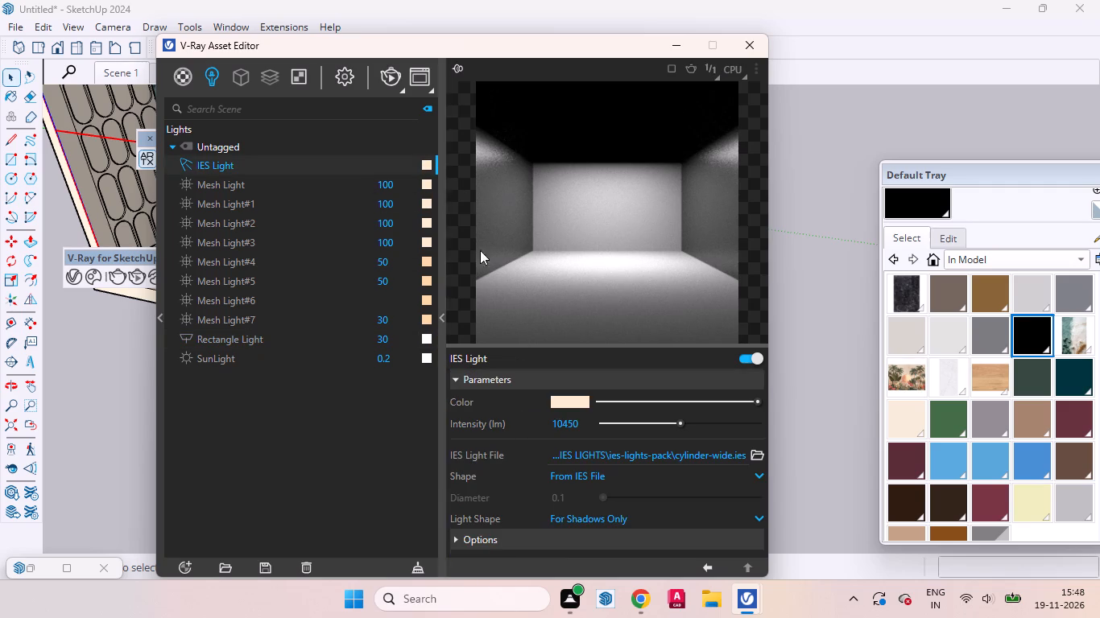
left_click(564, 422)
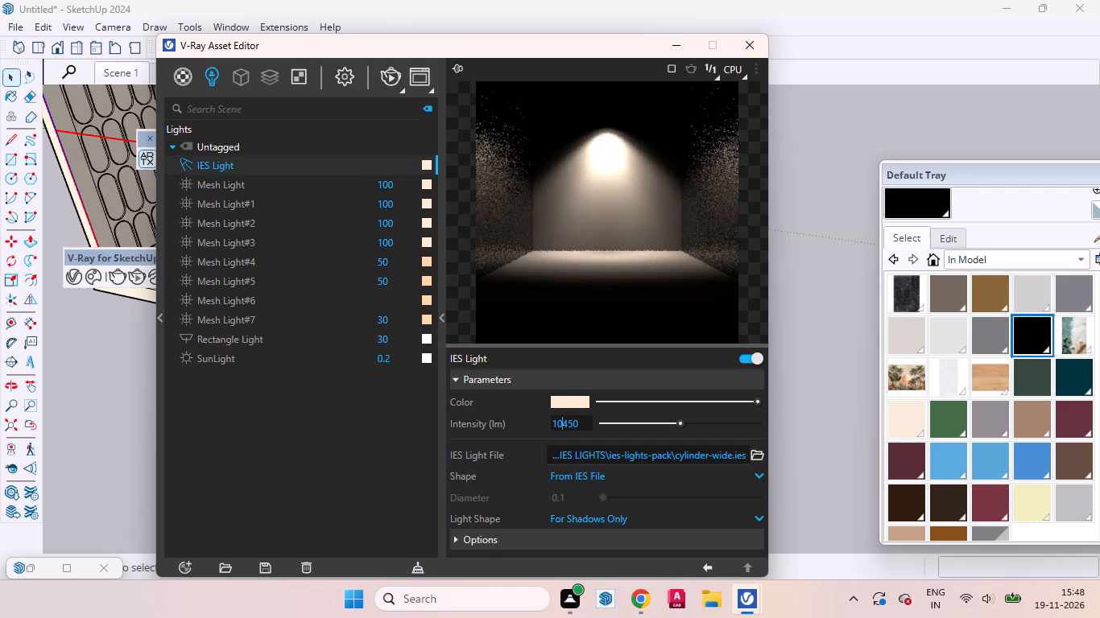
key("BackSpace")
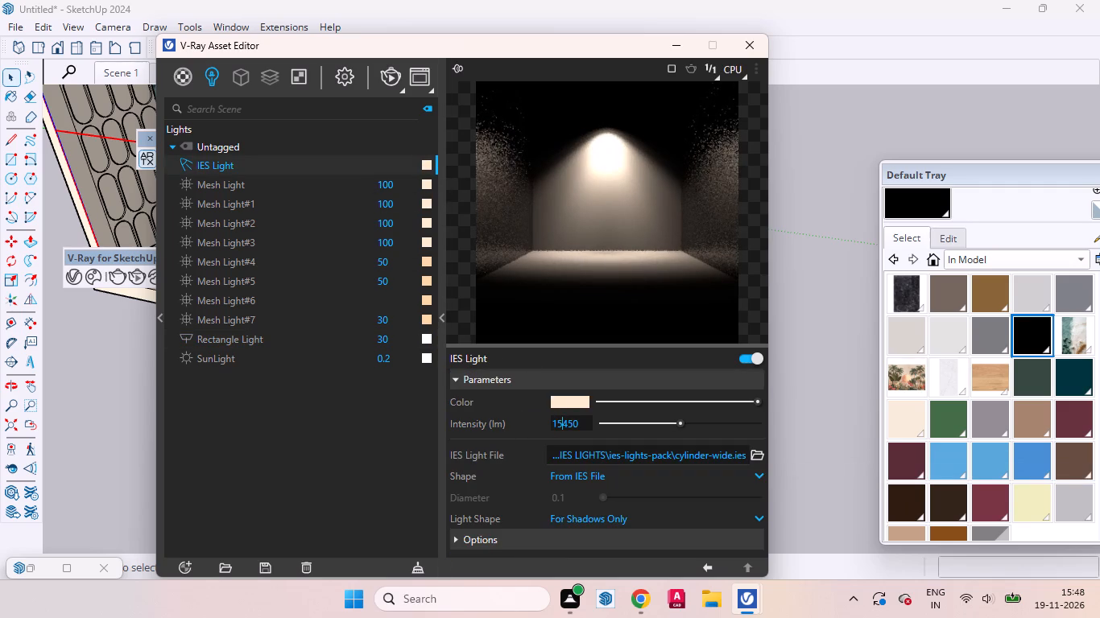
key("5")
key("Return")
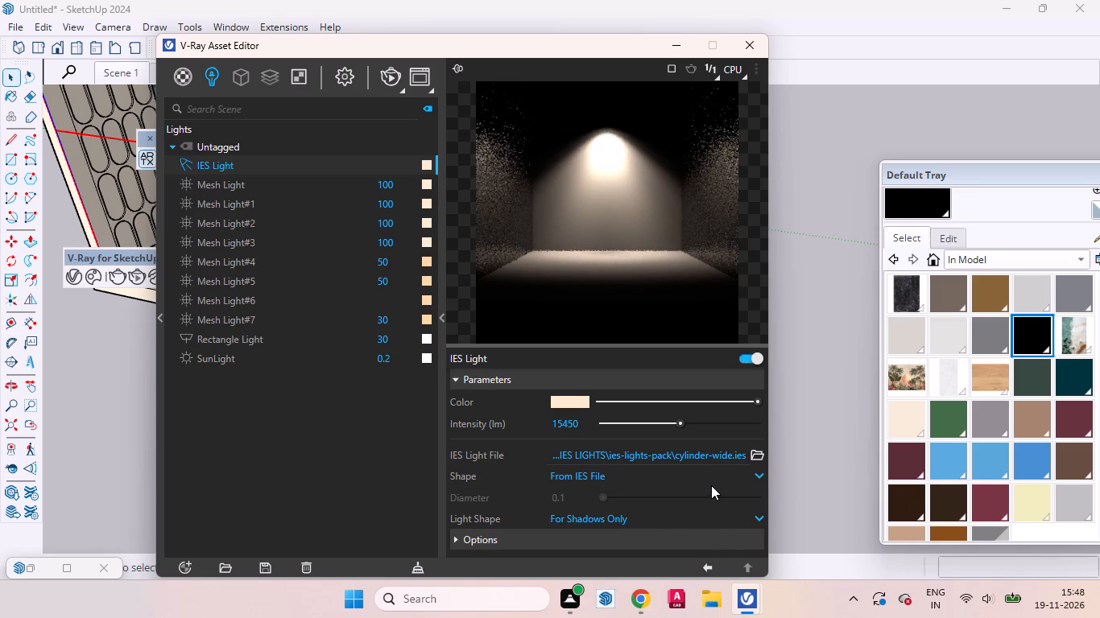
Copy Mesh Light#7's warm colour to the Rectangle Light.
left_click(440, 321)
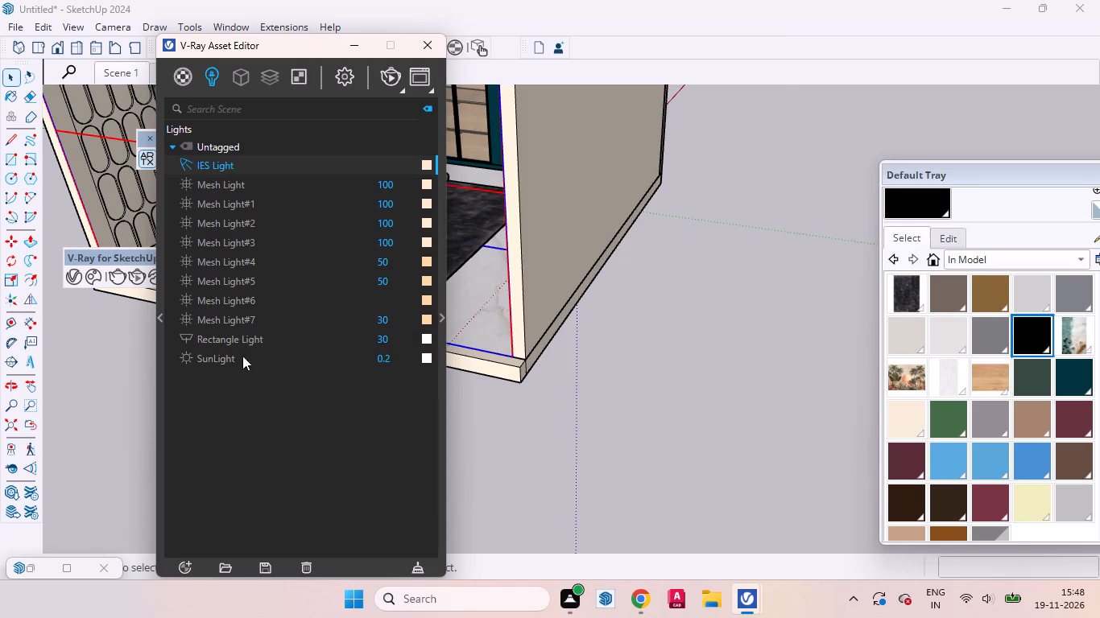
left_click_drag(296, 47, 304, 55)
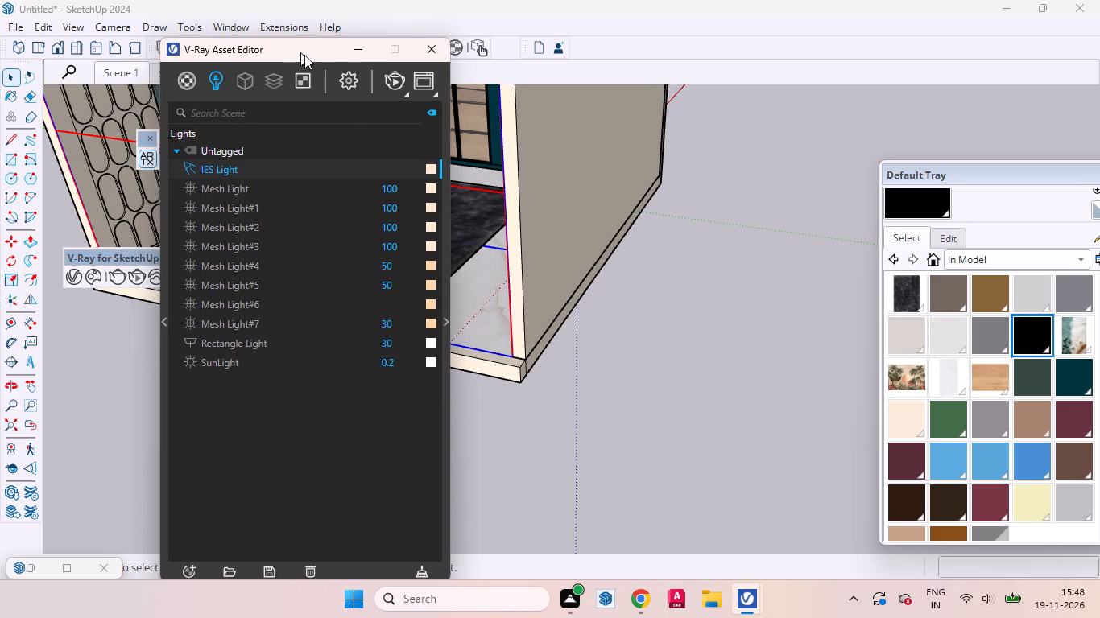
left_click_drag(304, 55, 376, 65)
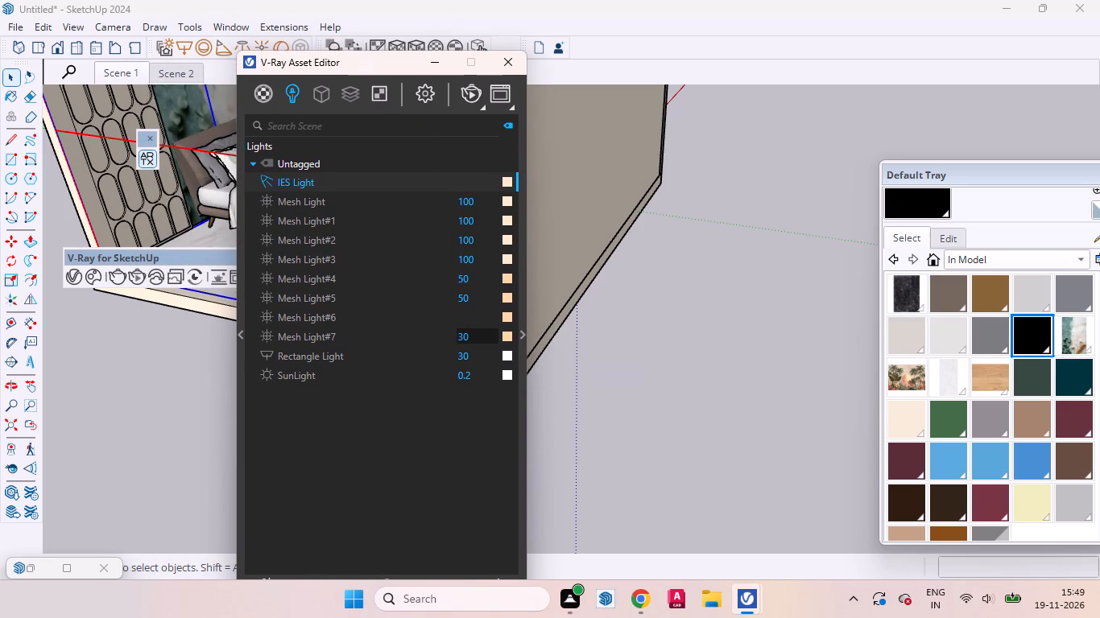
left_click_drag(507, 337, 507, 353)
left_click_drag(507, 353, 507, 356)
Set Mesh Light#7's intensity to 70.
left_click(465, 335)
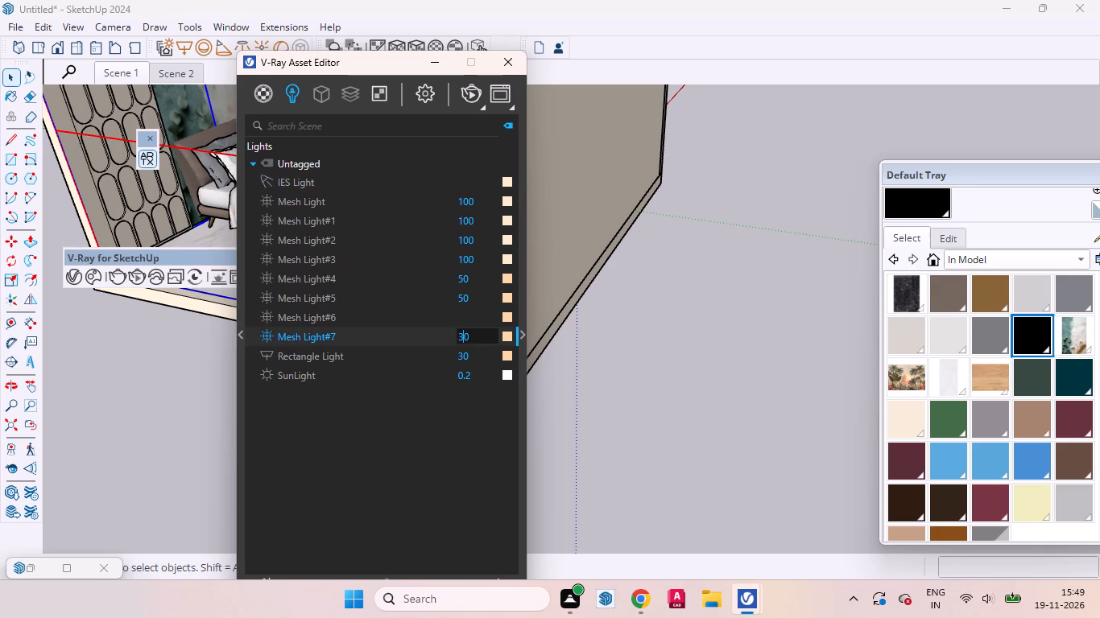
key("BackSpace")
key("7")
key("Return")
In the Scene 1 view, sample the cream material on the oval wall panel's edge and show its settings in the V-Ray Asset Editor.
left_click(114, 76)
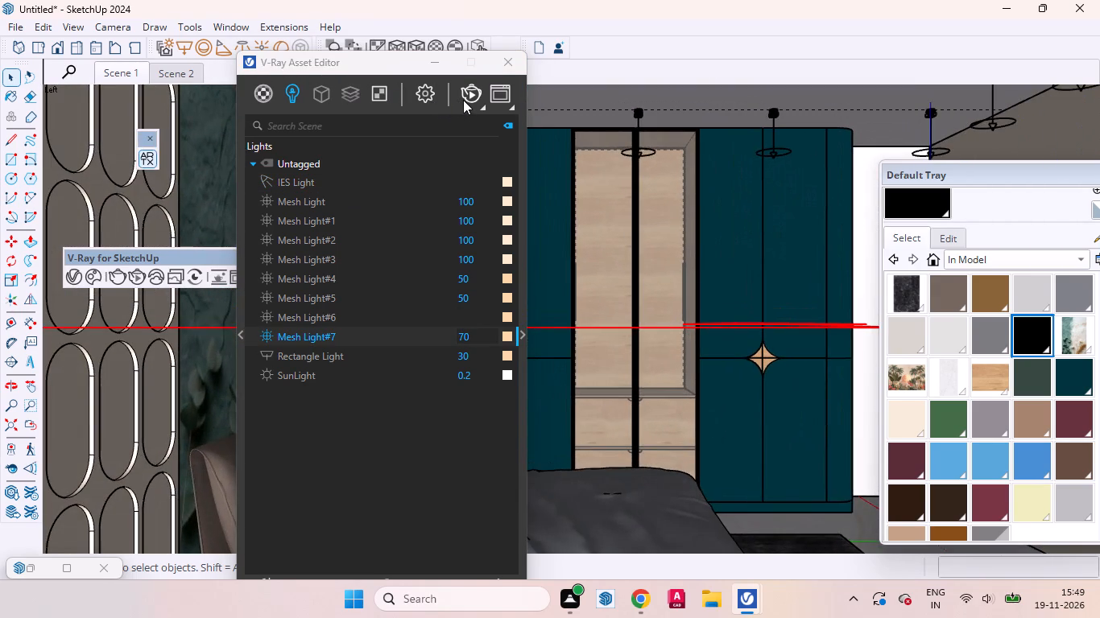
left_click_drag(386, 70, 666, 217)
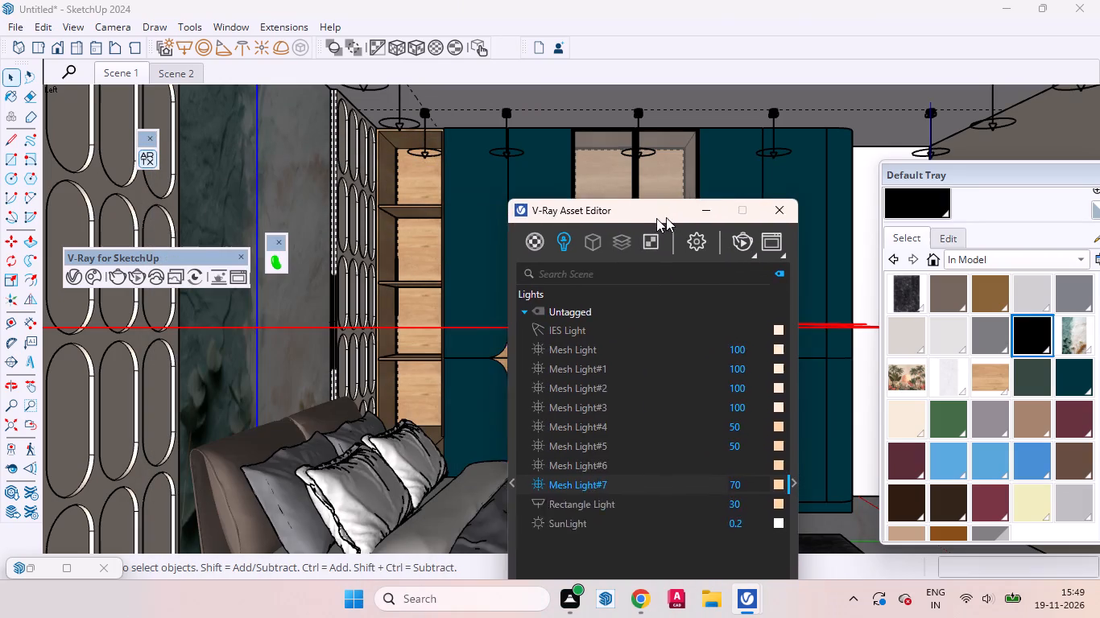
left_click_drag(666, 217, 493, 139)
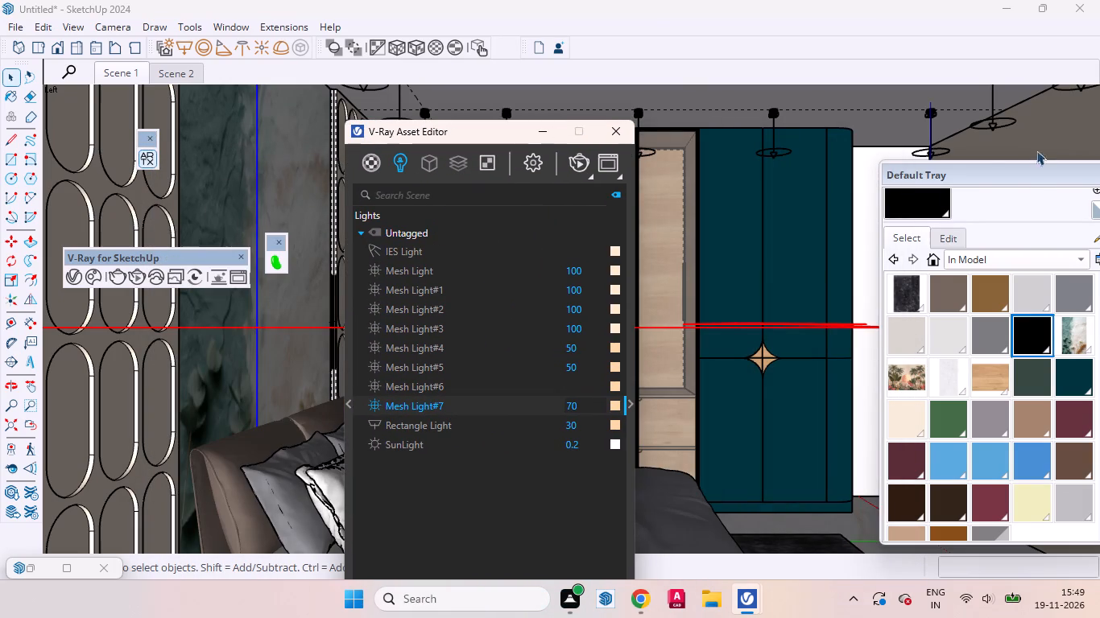
left_click_drag(1011, 174, 867, 143)
left_click(957, 199)
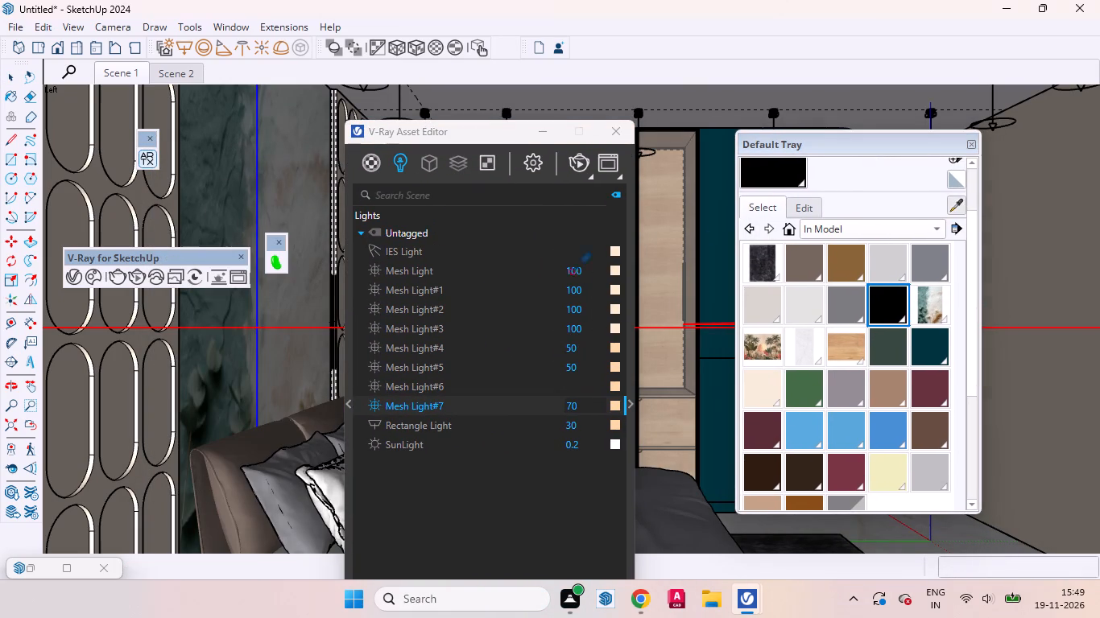
left_click(139, 346)
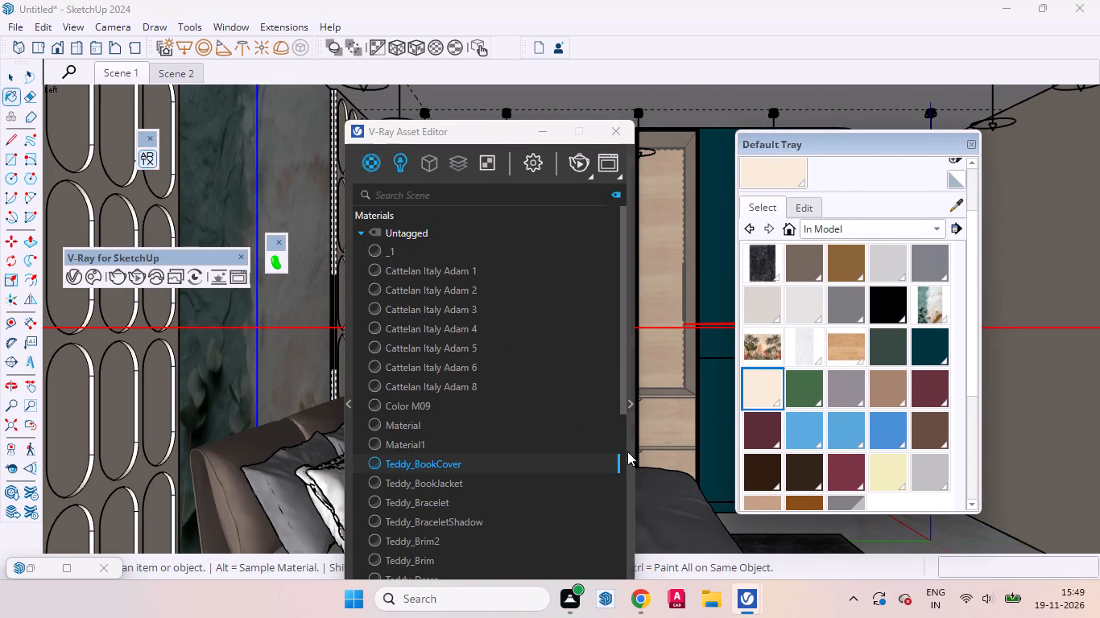
left_click(635, 415)
left_click(633, 405)
left_click_drag(638, 134, 635, 133)
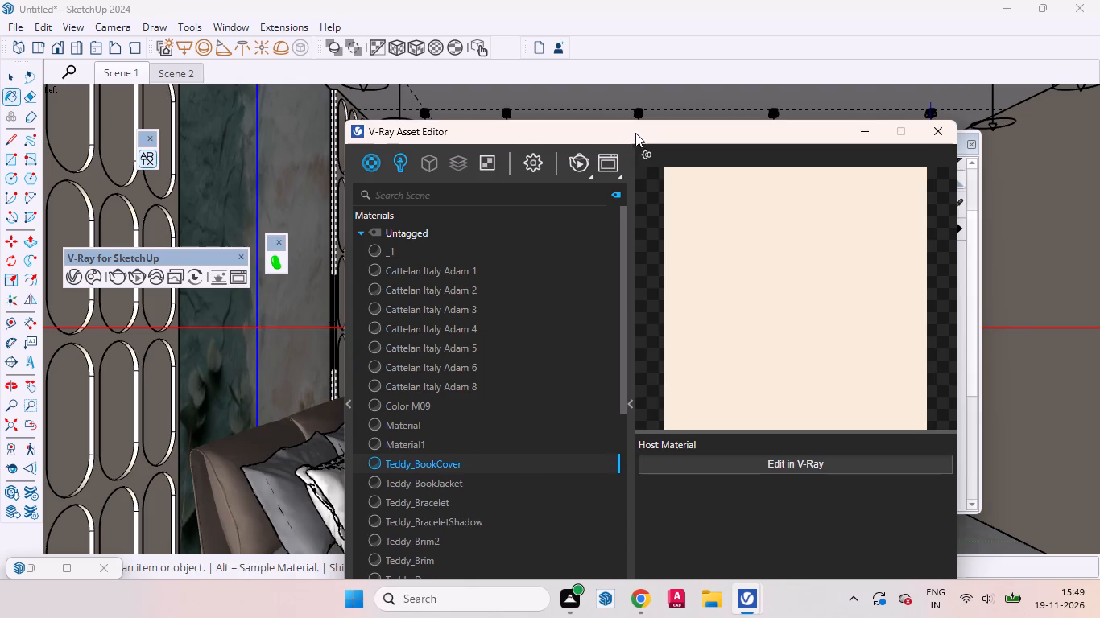
left_click_drag(635, 133, 446, 68)
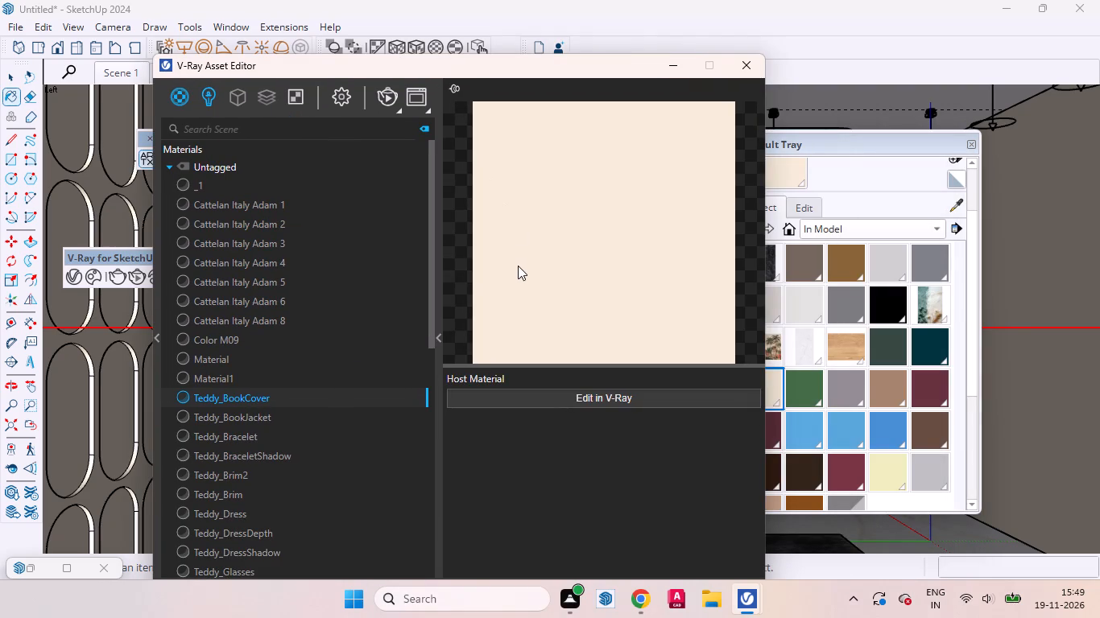
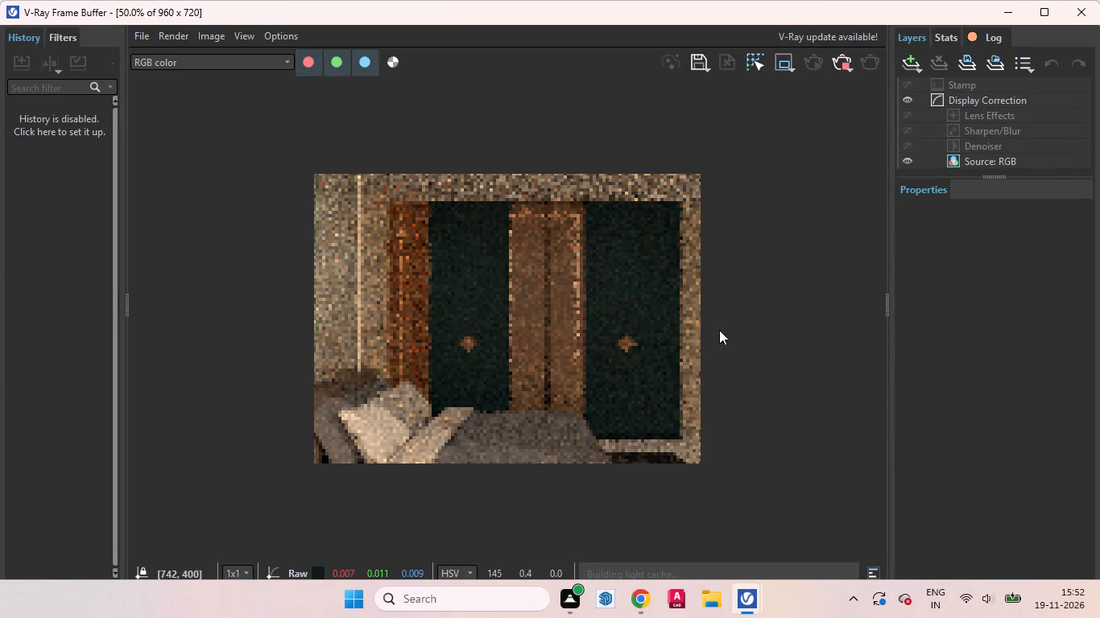
Switch off the SunLight in the V-Ray lights list.
left_click(1011, 13)
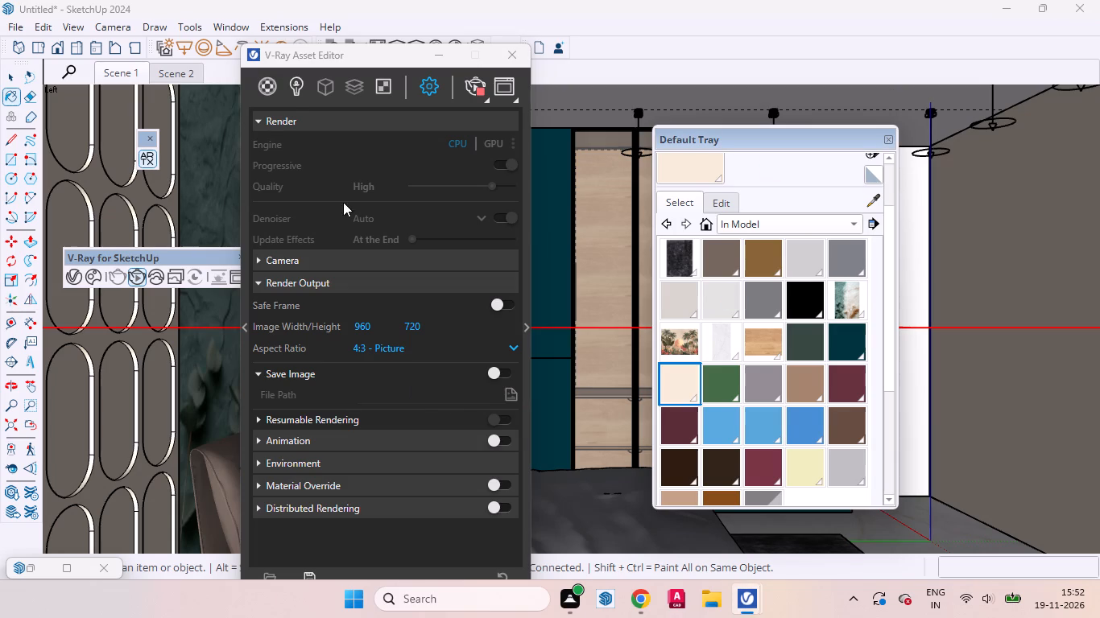
left_click(300, 89)
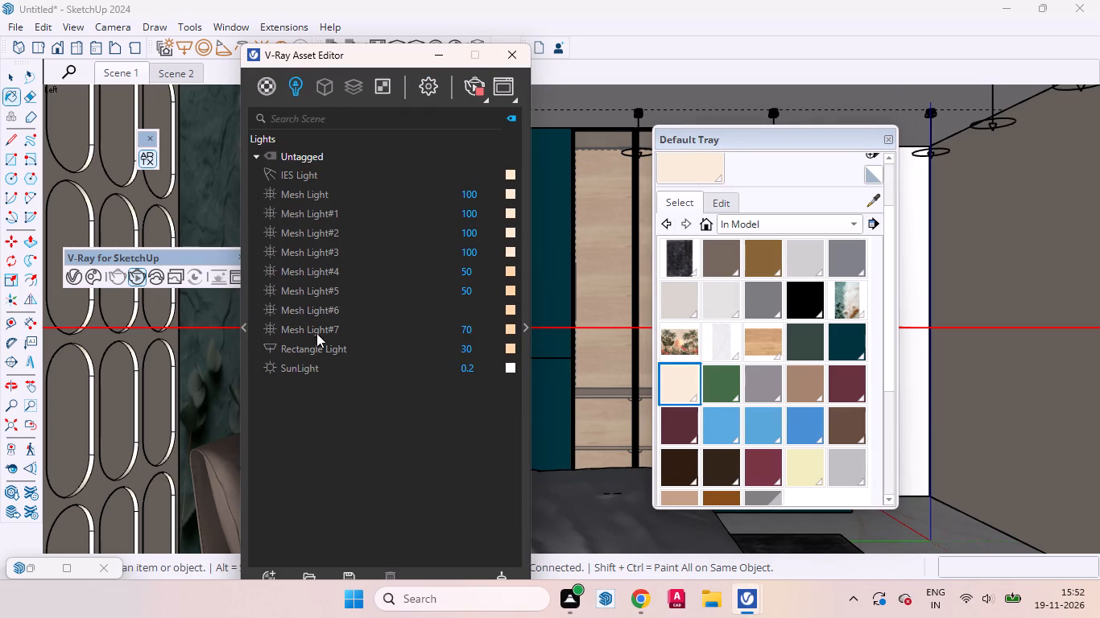
left_click(274, 367)
Stop the running V-Ray render and put the frame buffer away.
left_click(746, 600)
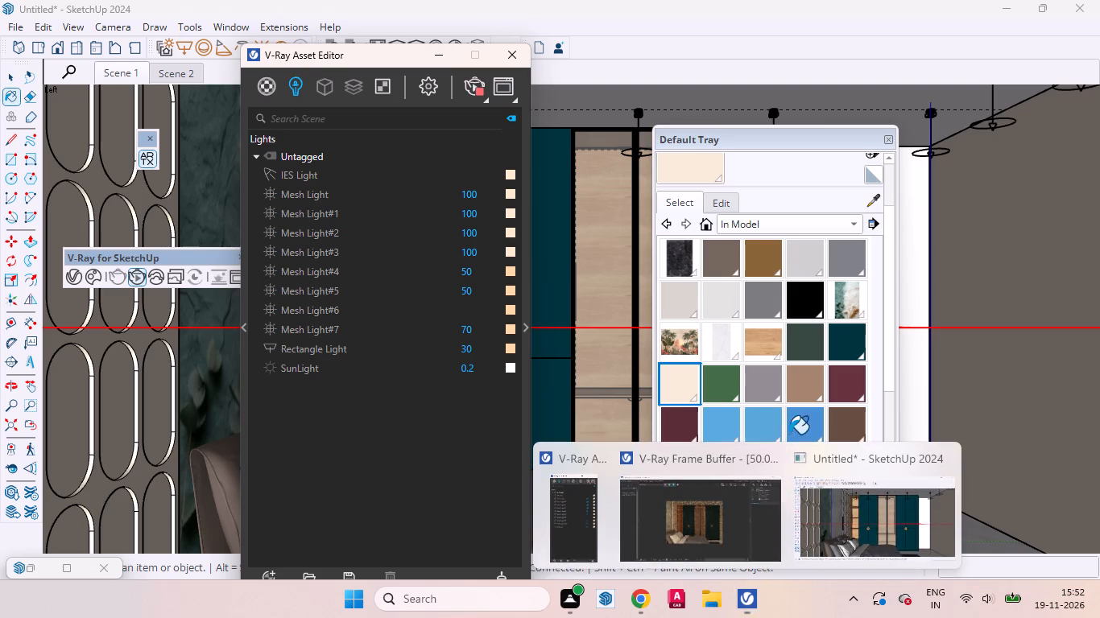
left_click(736, 530)
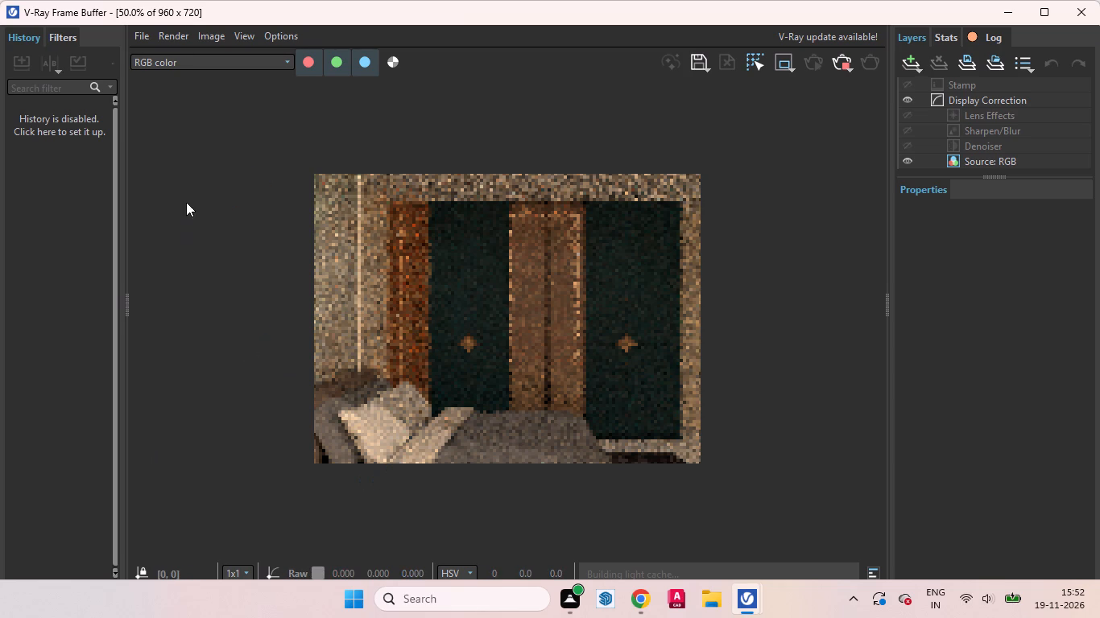
left_click(845, 69)
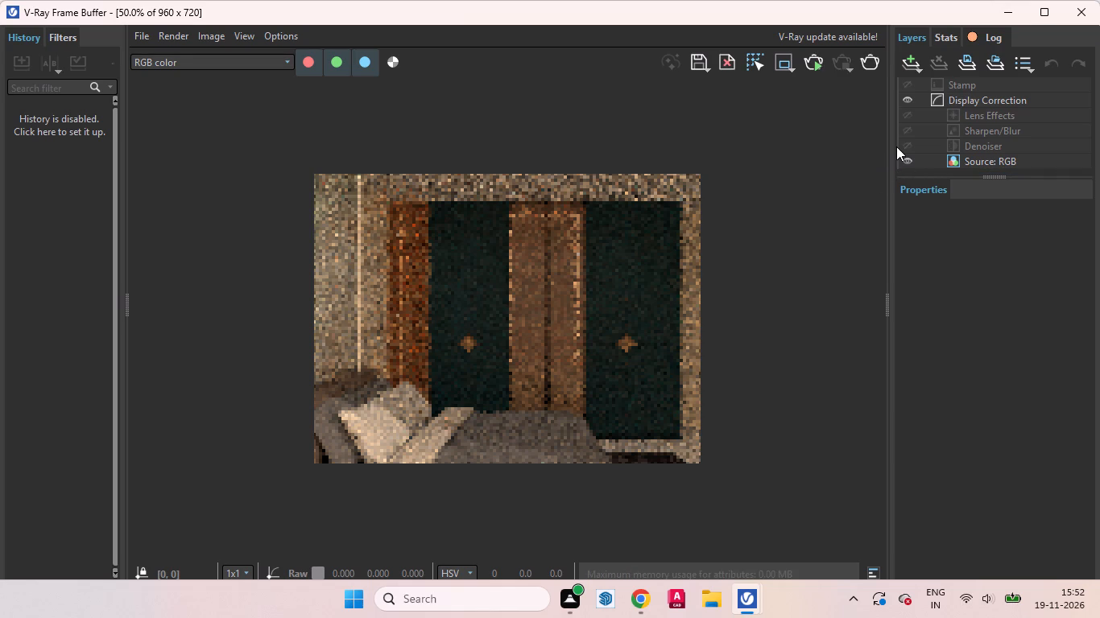
left_click(1007, 10)
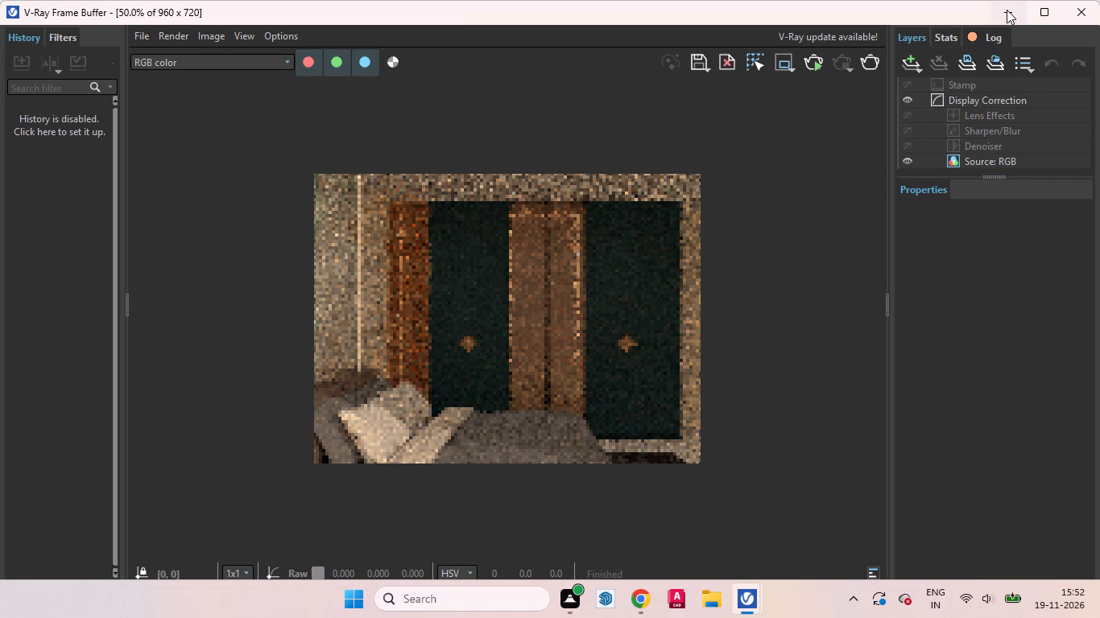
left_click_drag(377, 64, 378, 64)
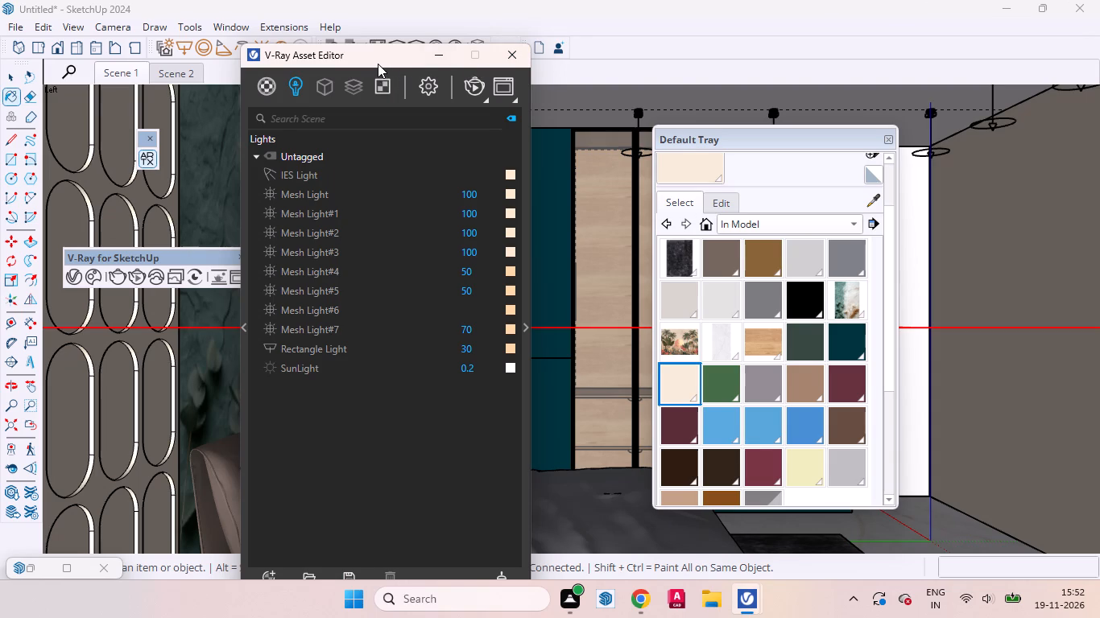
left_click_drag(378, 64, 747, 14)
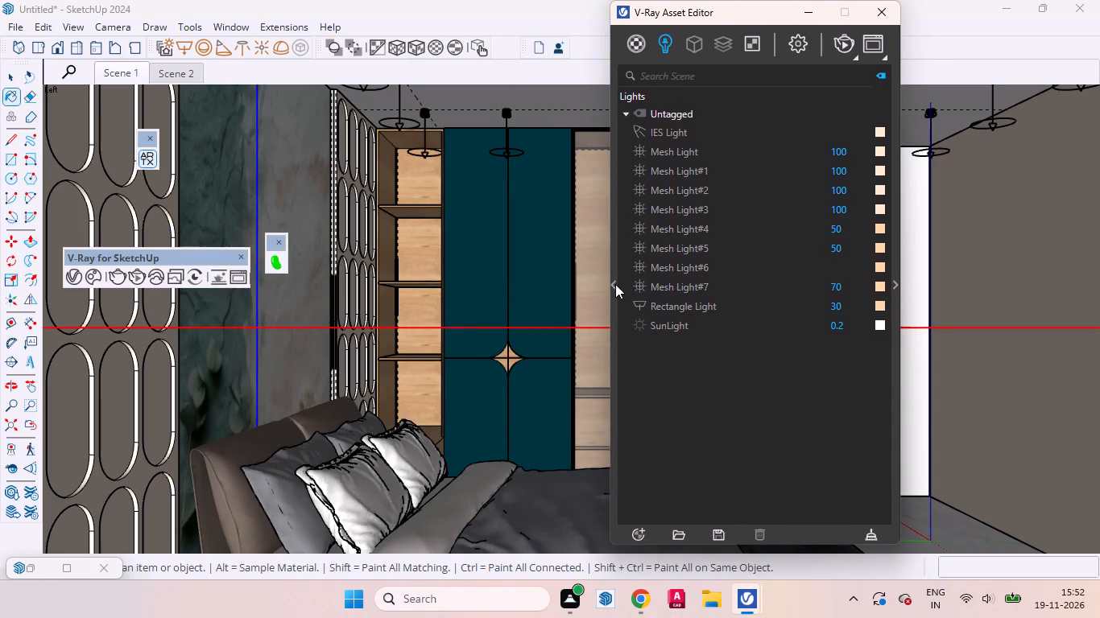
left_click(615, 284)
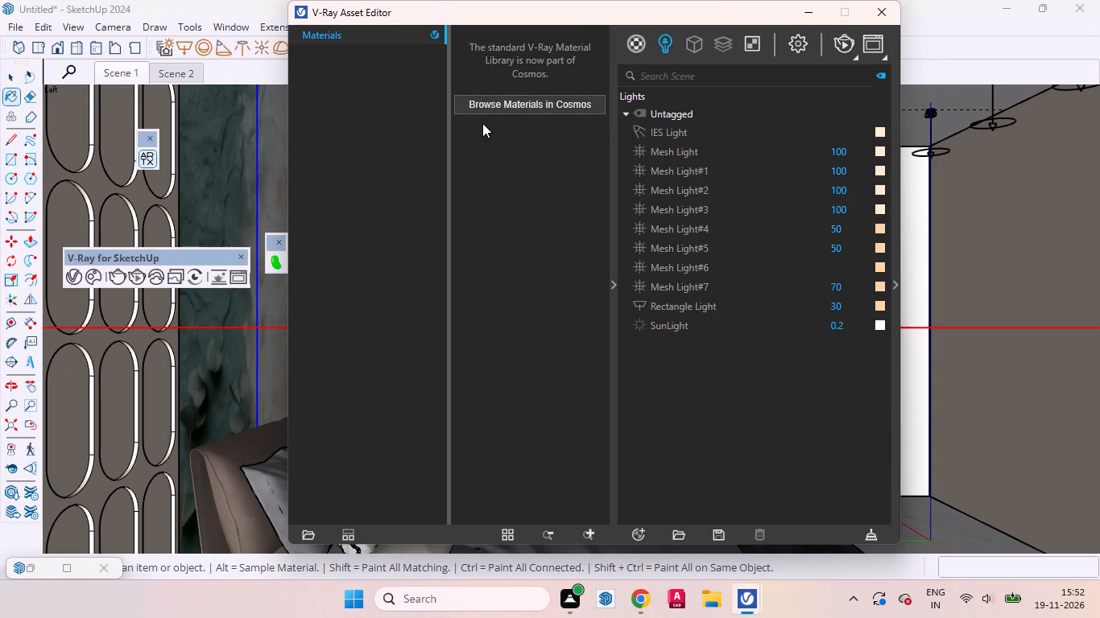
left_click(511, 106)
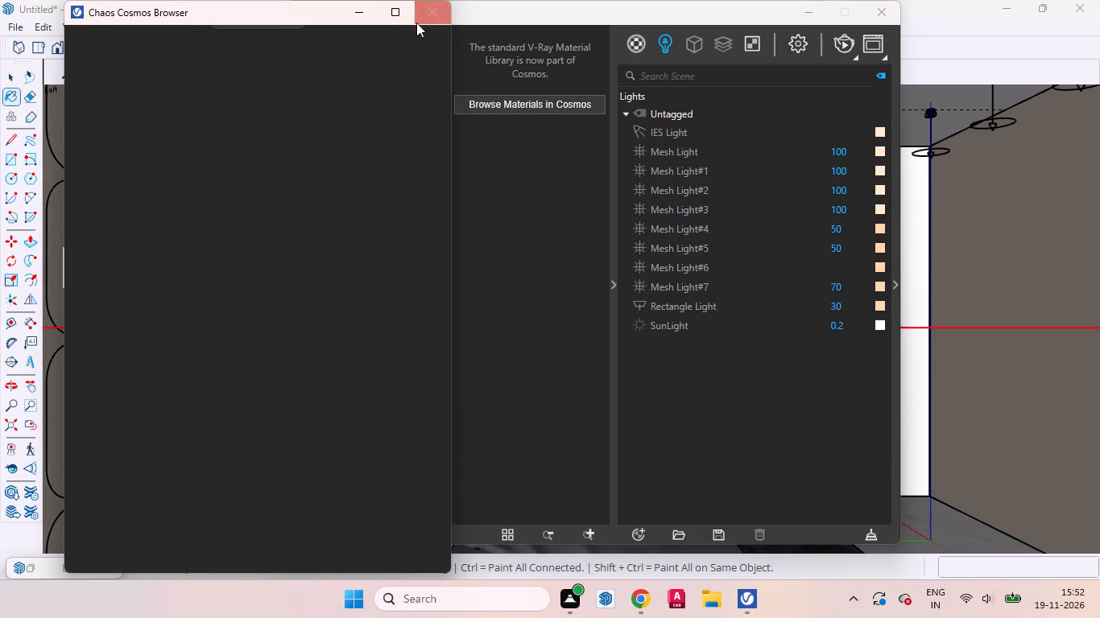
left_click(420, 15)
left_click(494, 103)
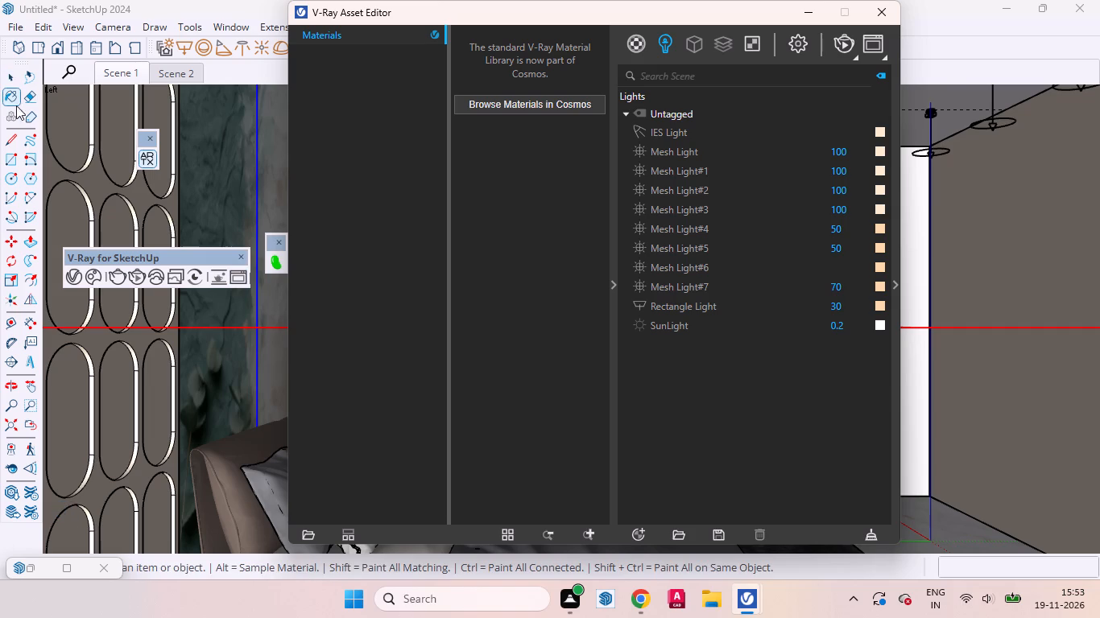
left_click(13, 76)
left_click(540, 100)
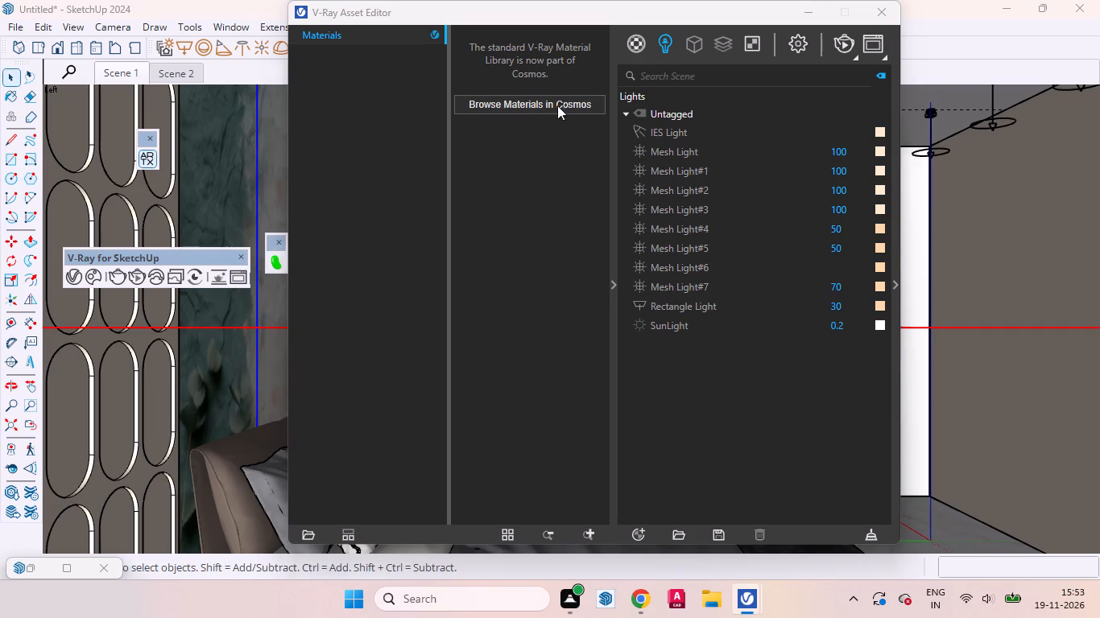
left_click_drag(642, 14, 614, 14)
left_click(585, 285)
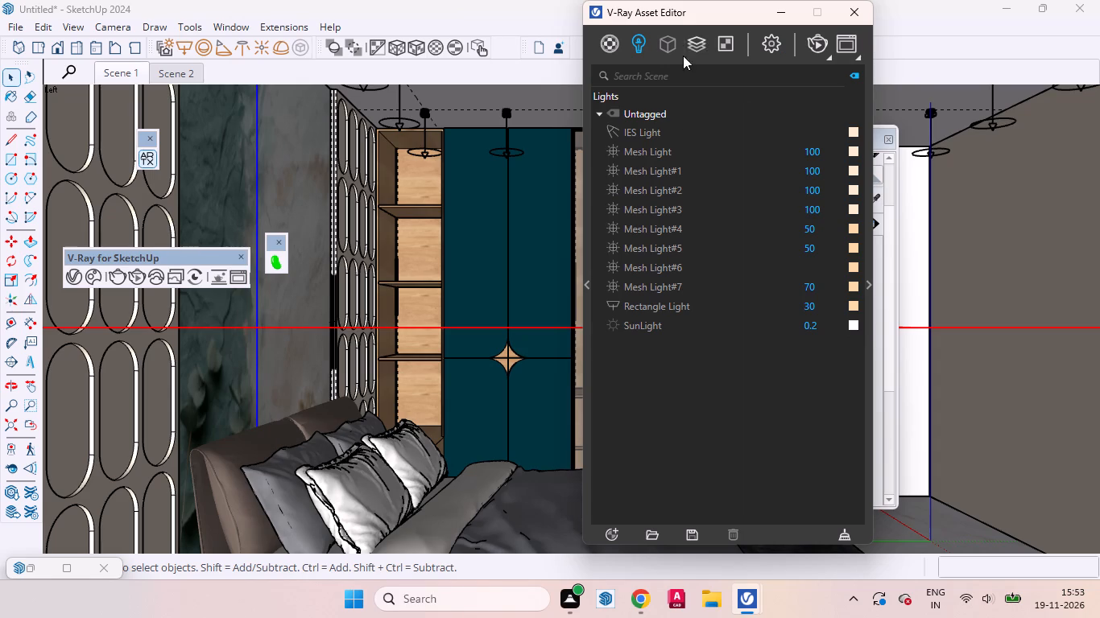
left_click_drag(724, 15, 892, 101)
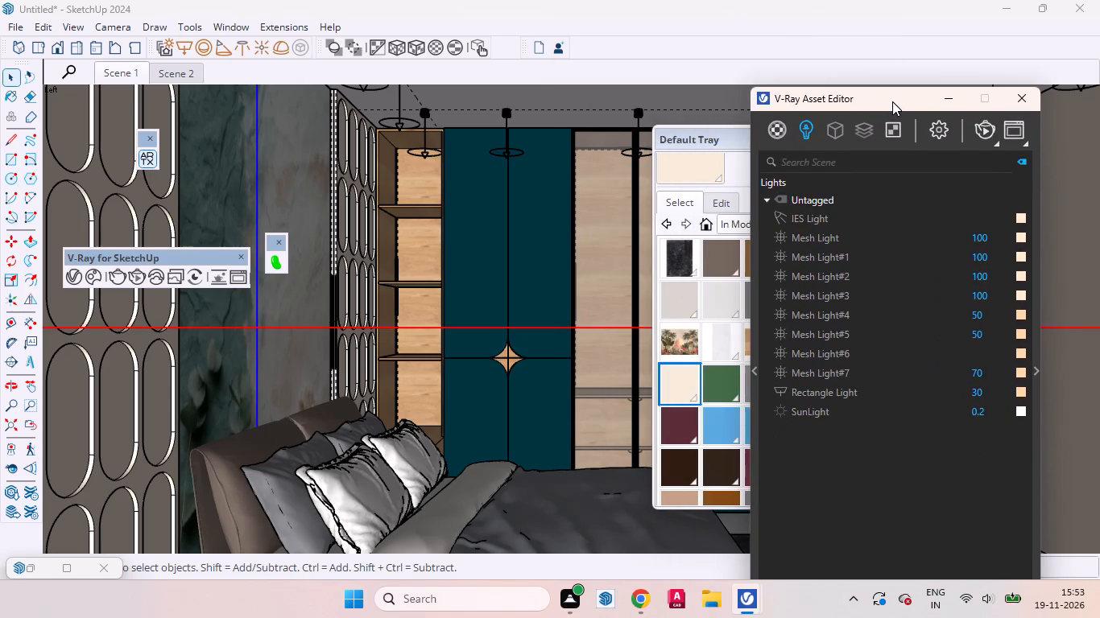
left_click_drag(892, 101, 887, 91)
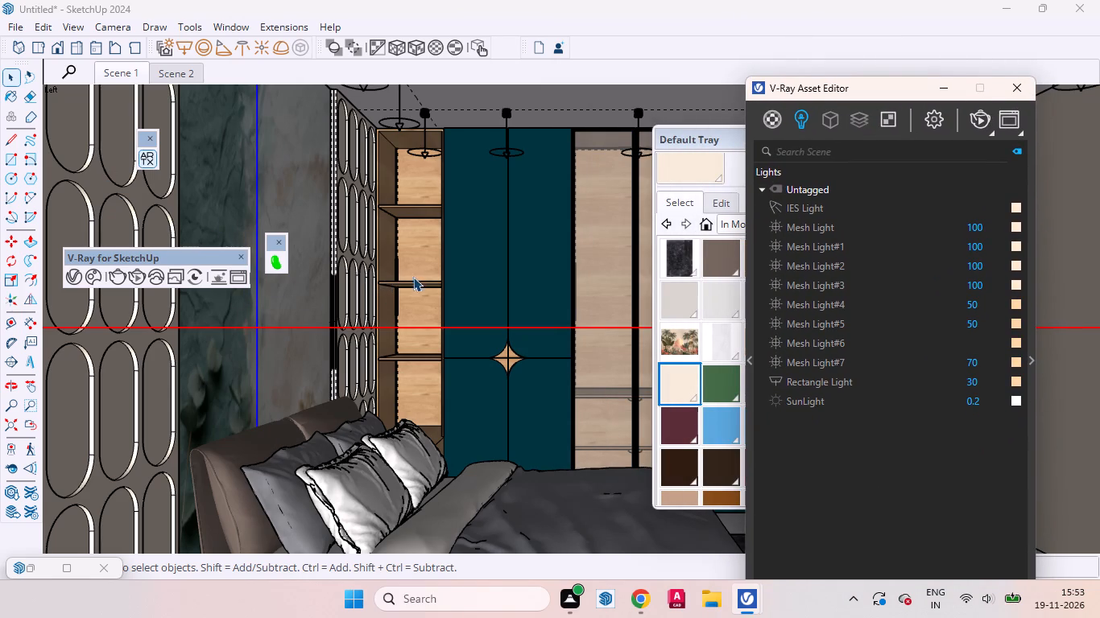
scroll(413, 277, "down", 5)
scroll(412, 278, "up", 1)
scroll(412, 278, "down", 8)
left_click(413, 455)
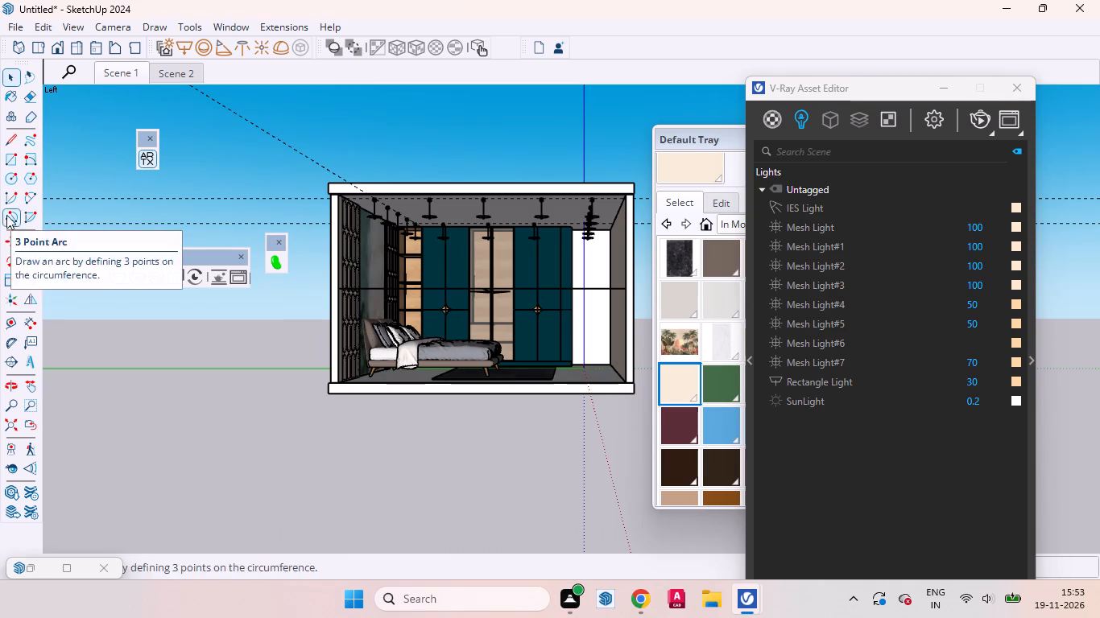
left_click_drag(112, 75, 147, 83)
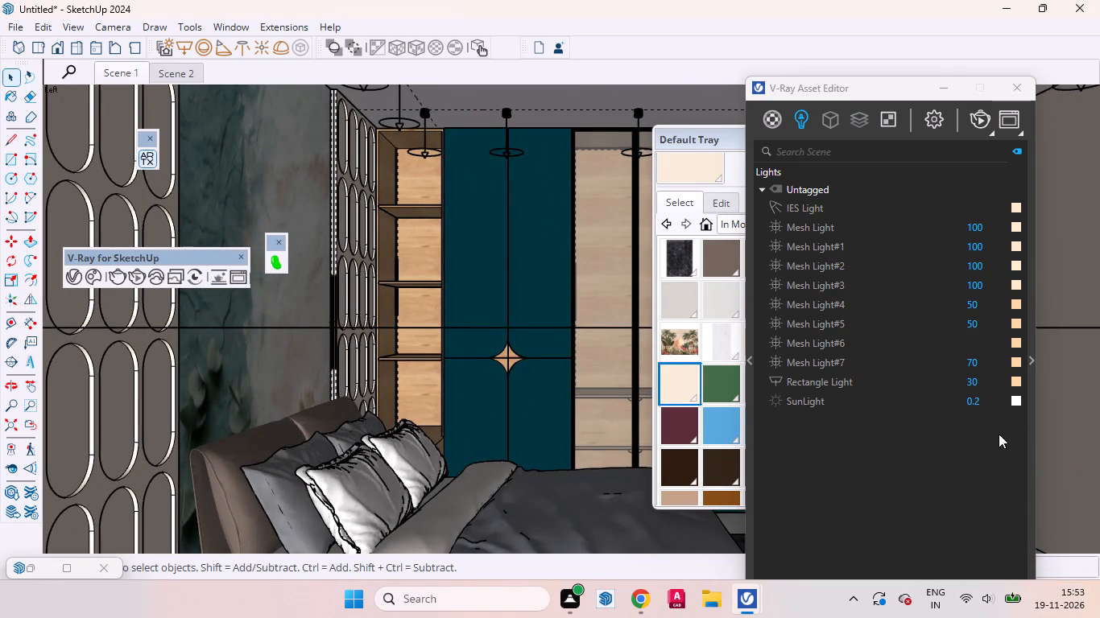
In the Chaos Cosmos library's downloaded assets, show the Decorations category of the 3D model Accessories.
left_click(752, 360)
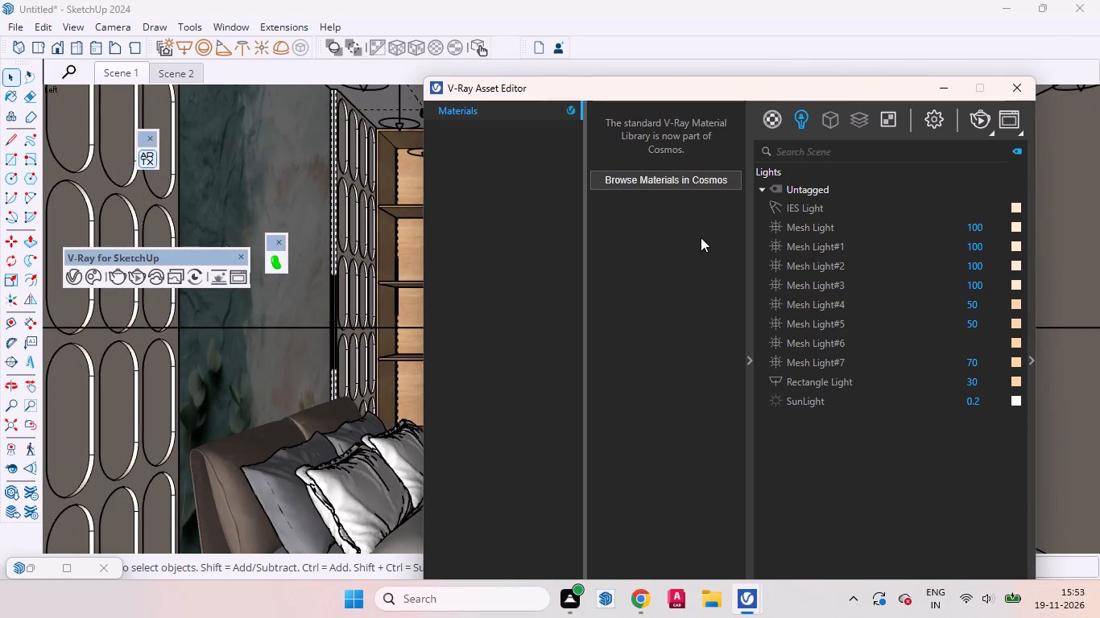
left_click(672, 179)
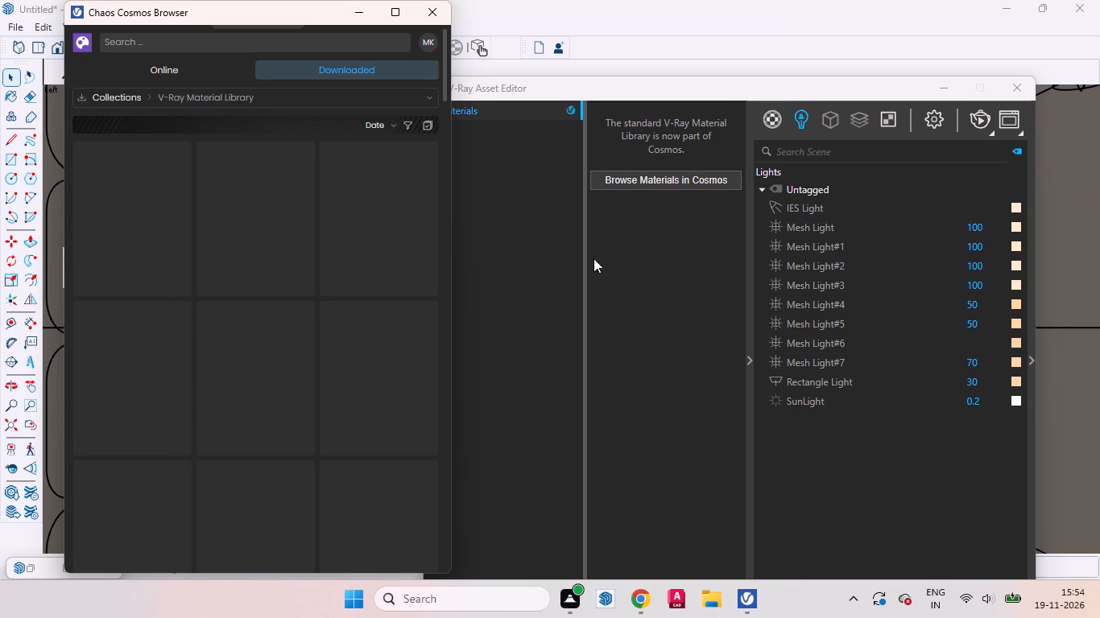
left_click(425, 94)
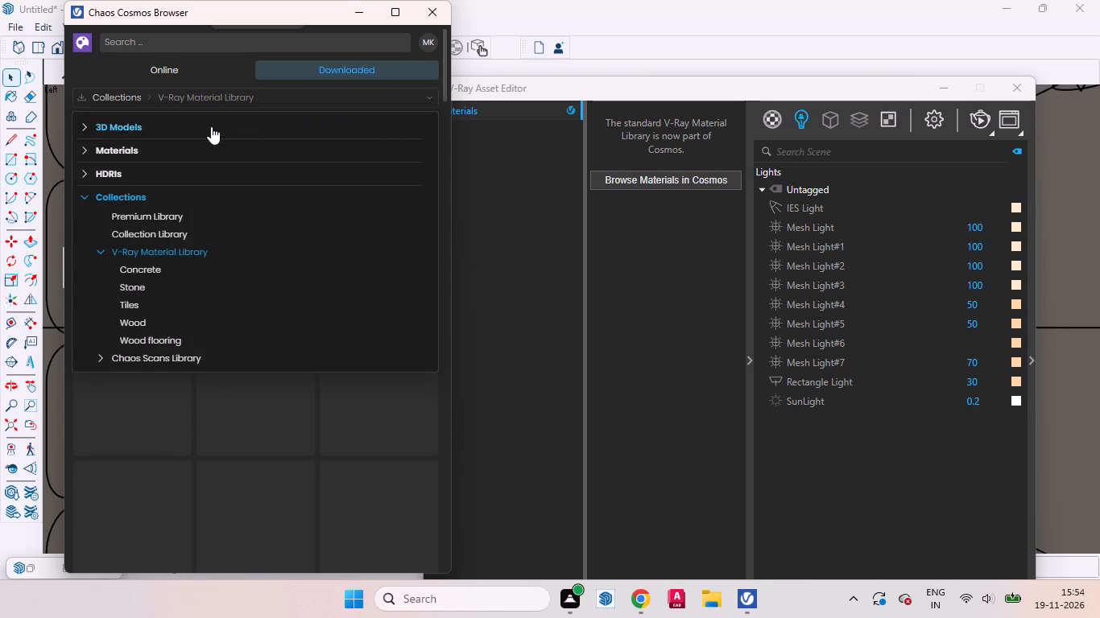
left_click(205, 126)
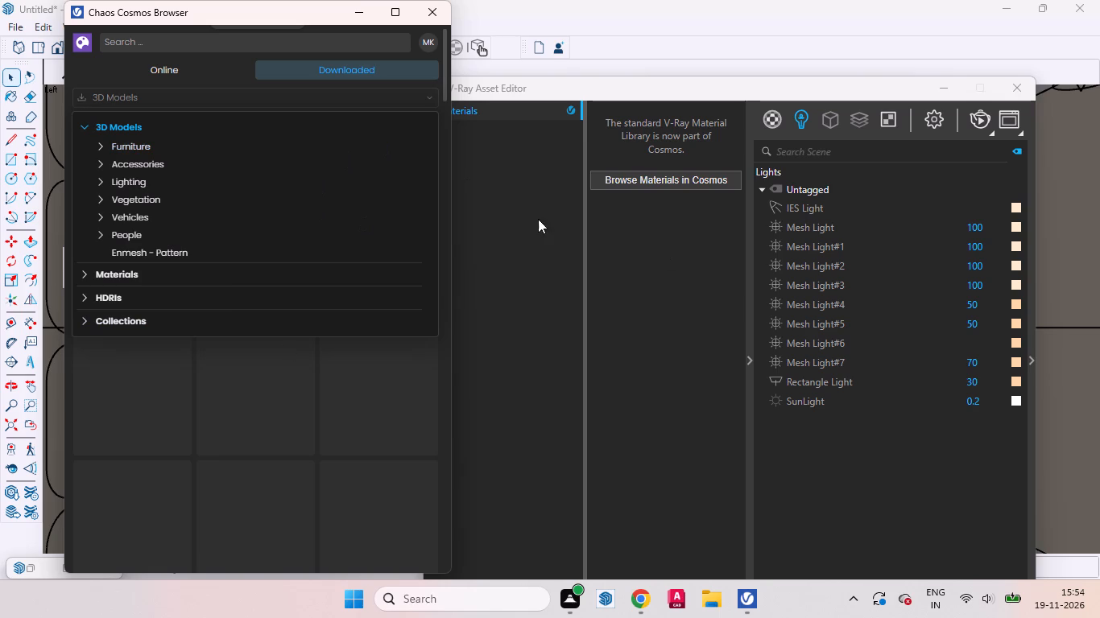
left_click(136, 163)
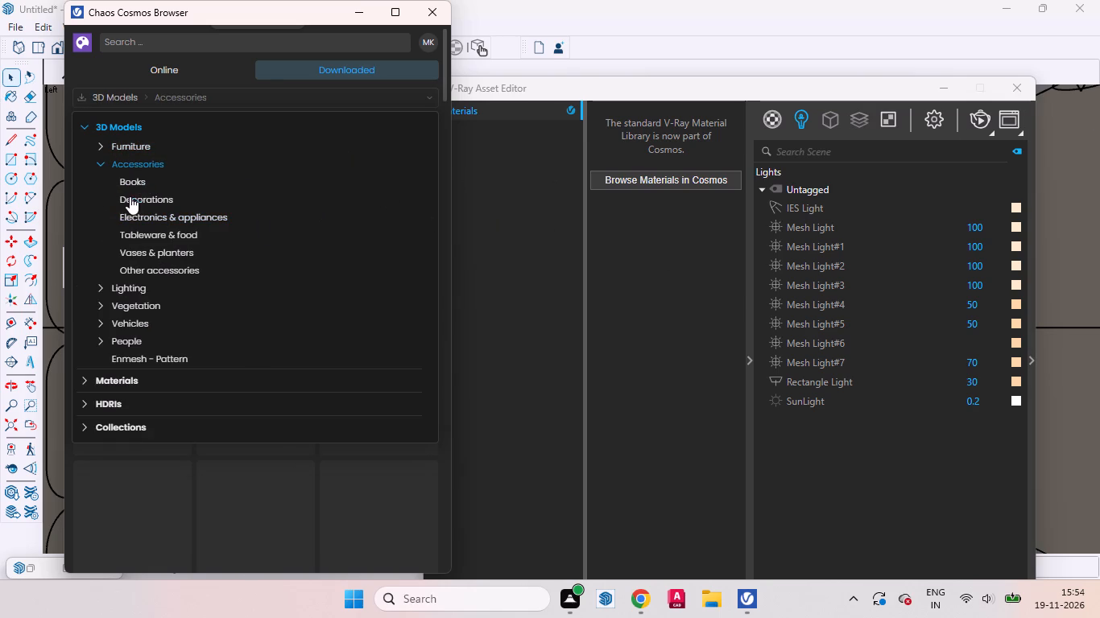
left_click(130, 196)
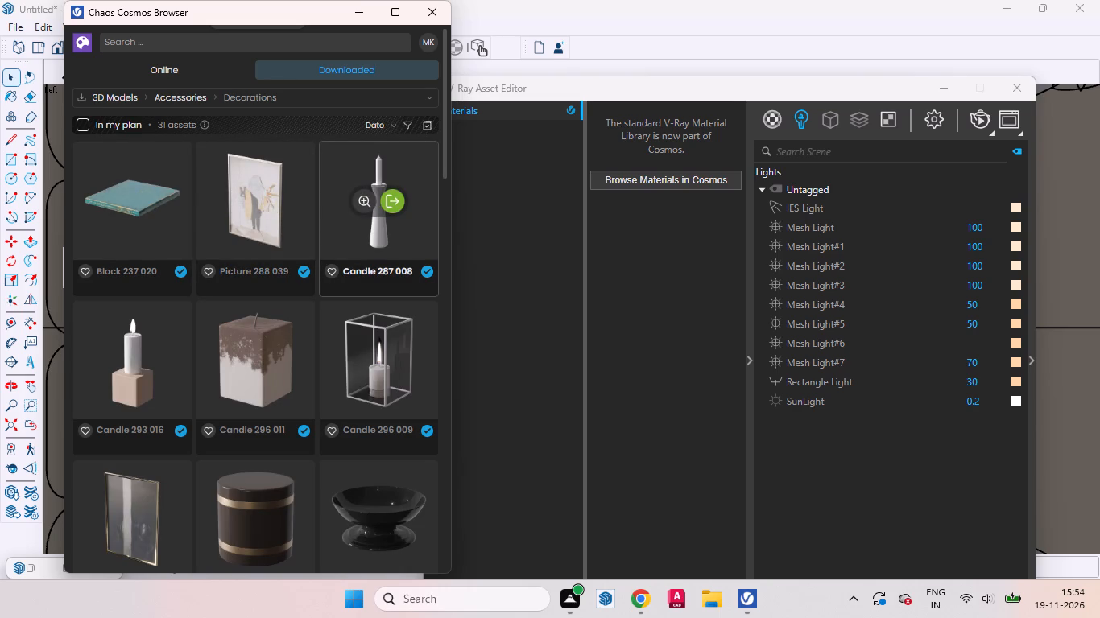
Import the mermaid figure Decoration 111 063 from the downloaded Cosmos decorations into the model.
scroll(329, 207, "down", 5)
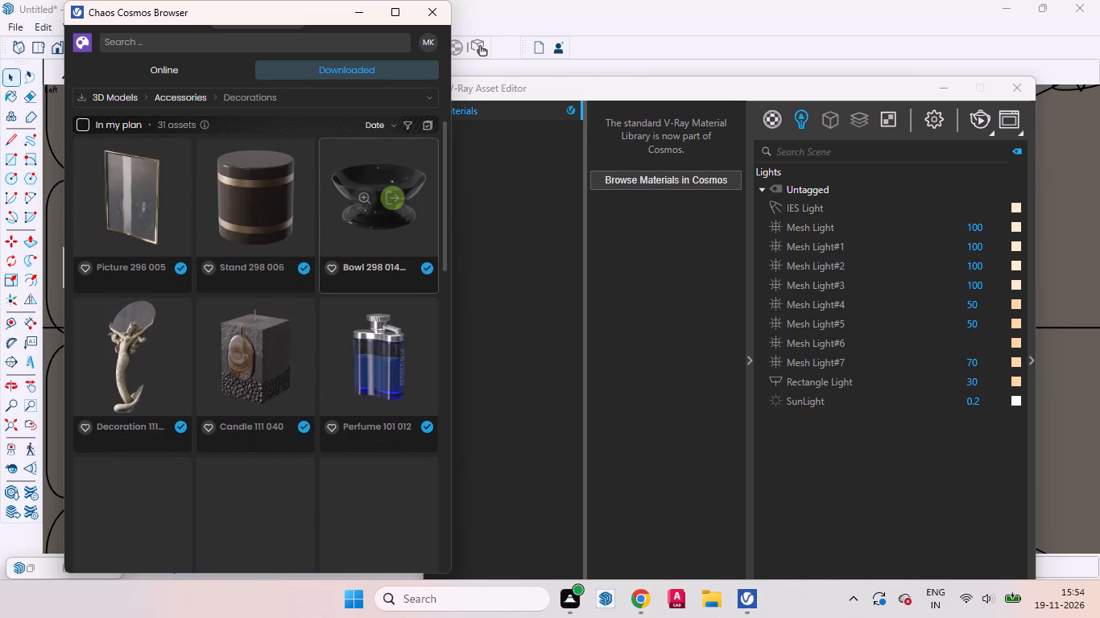
scroll(329, 208, "down", 4)
scroll(267, 233, "up", 1)
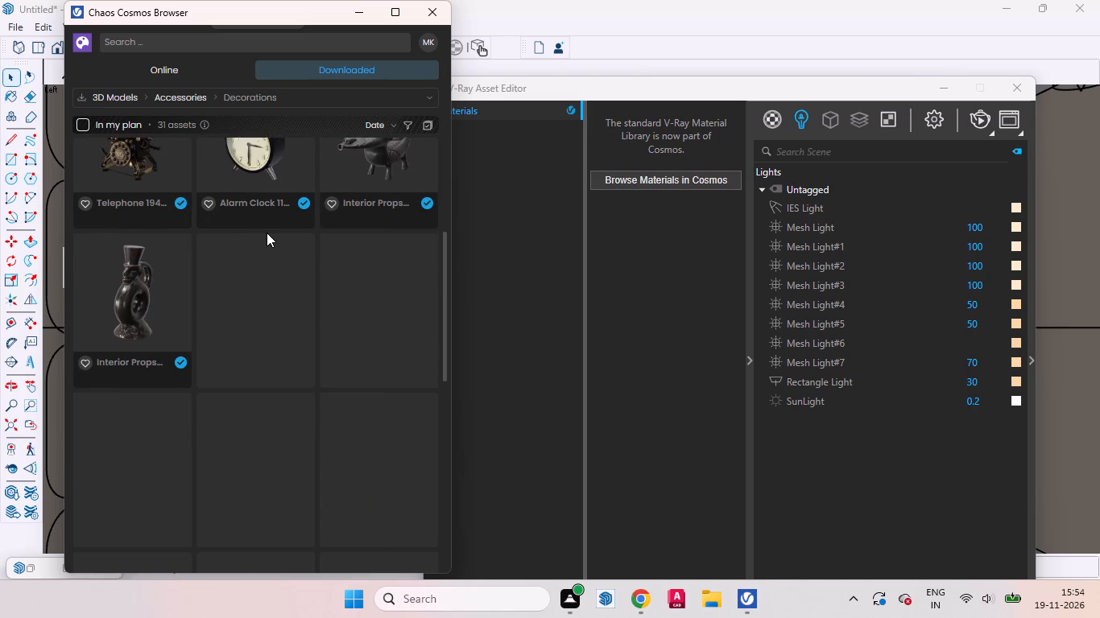
scroll(236, 240, "up", 2)
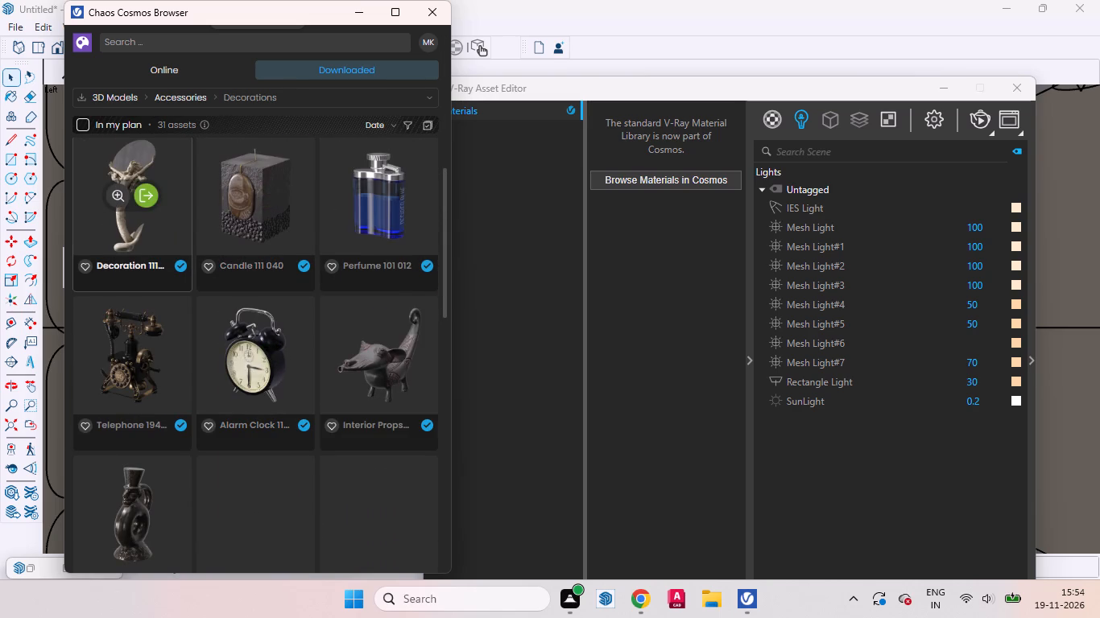
left_click(147, 198)
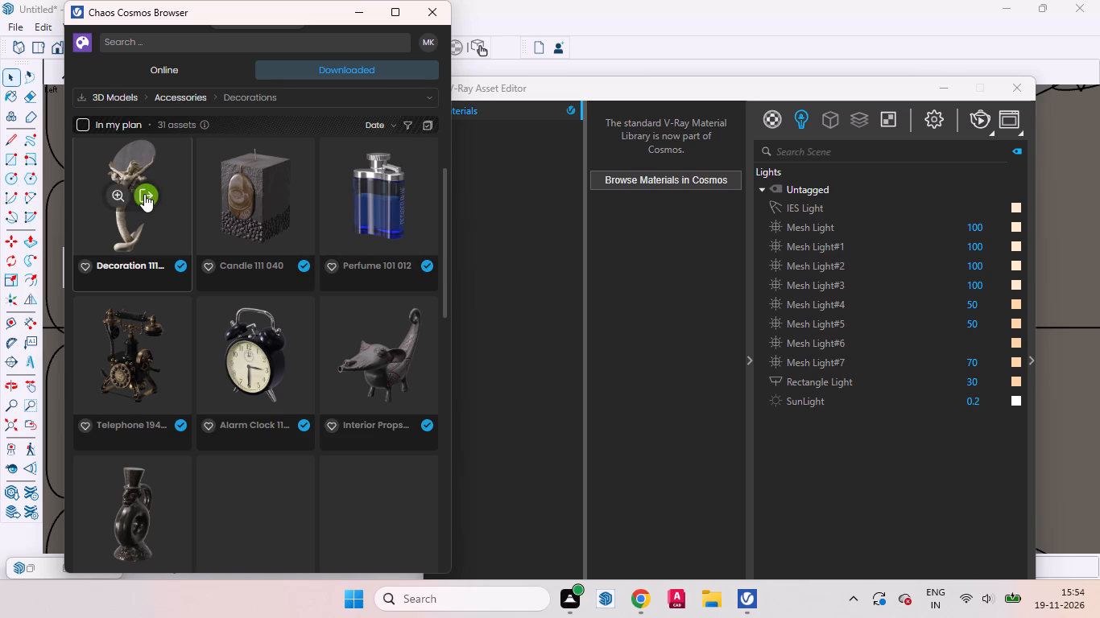
left_click(145, 194)
left_click_drag(144, 191, 157, 322)
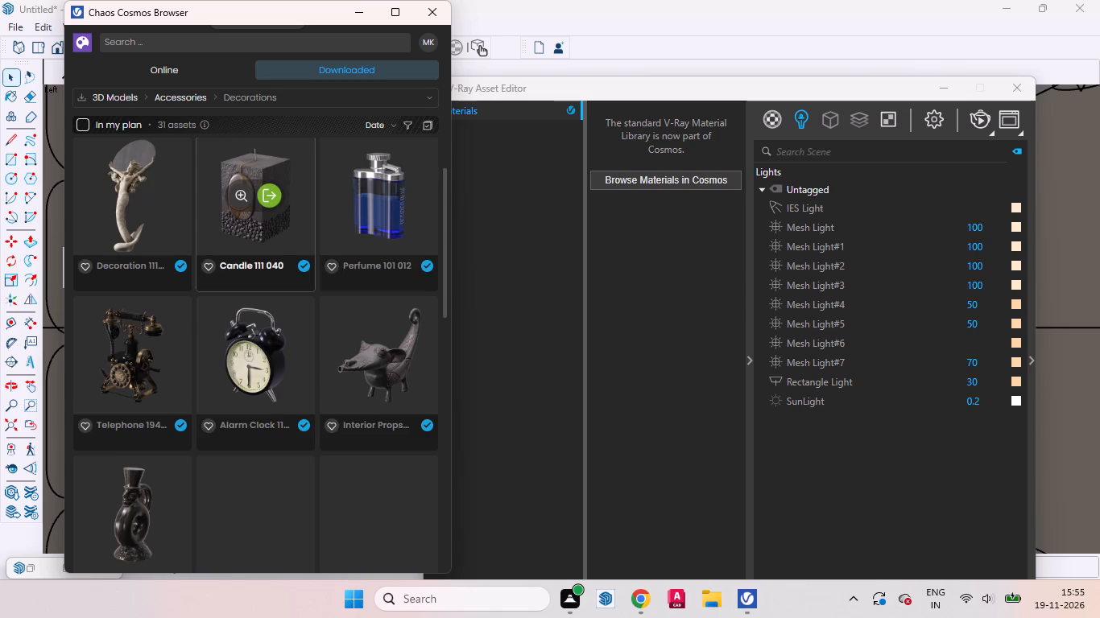
Import the dark ring-shaped Interior Props vase from the downloaded Cosmos decorations and return to the model.
scroll(256, 262, "down", 4)
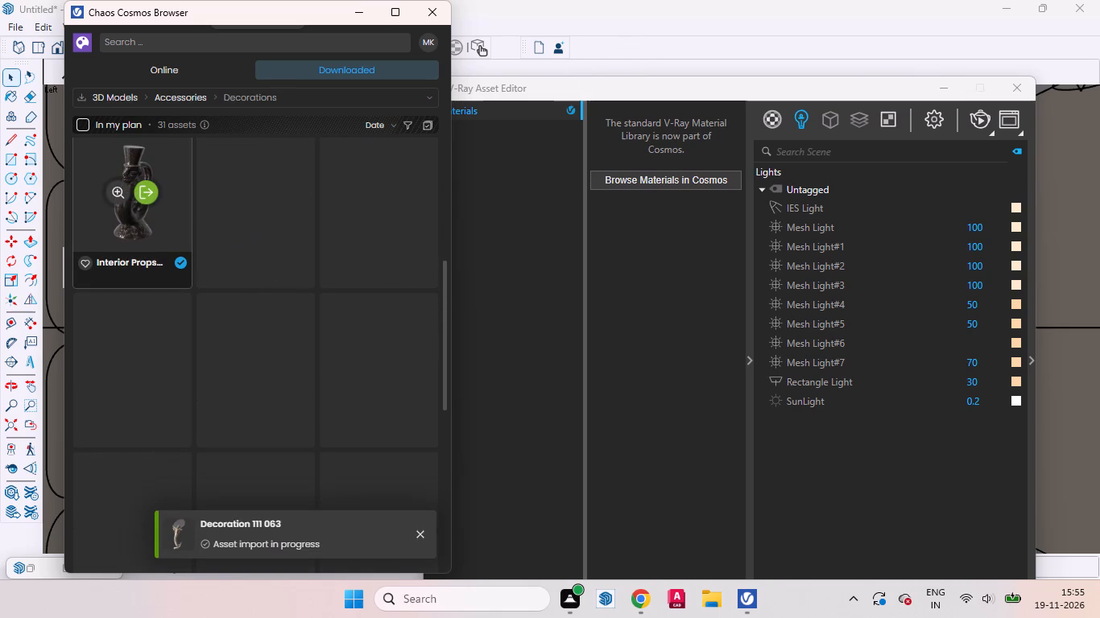
left_click_drag(146, 190, 147, 207)
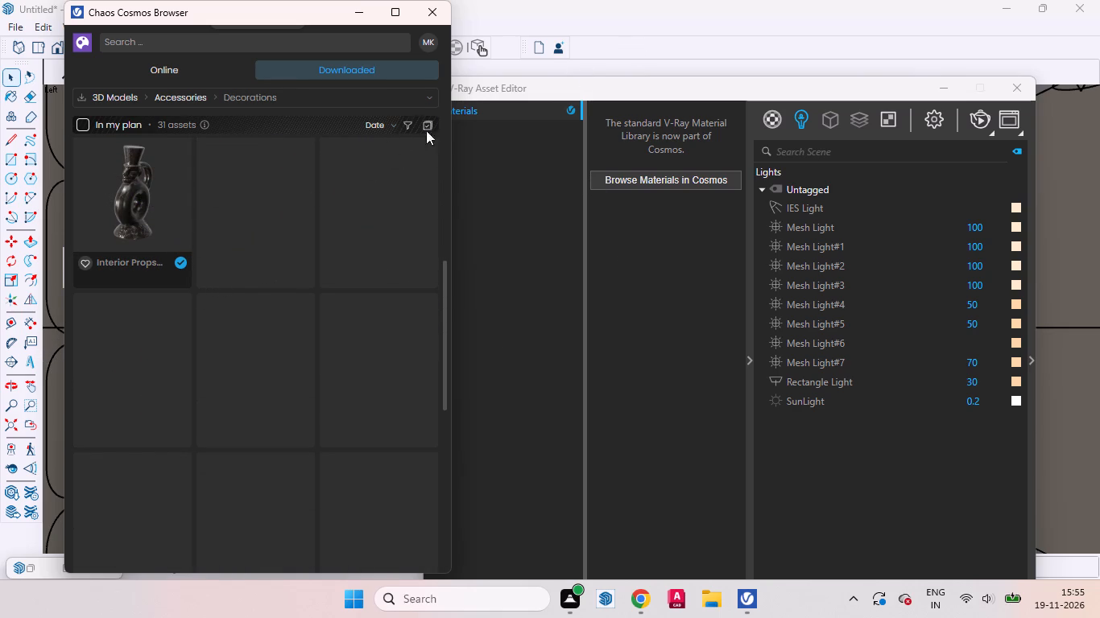
left_click_drag(303, 13, 342, 242)
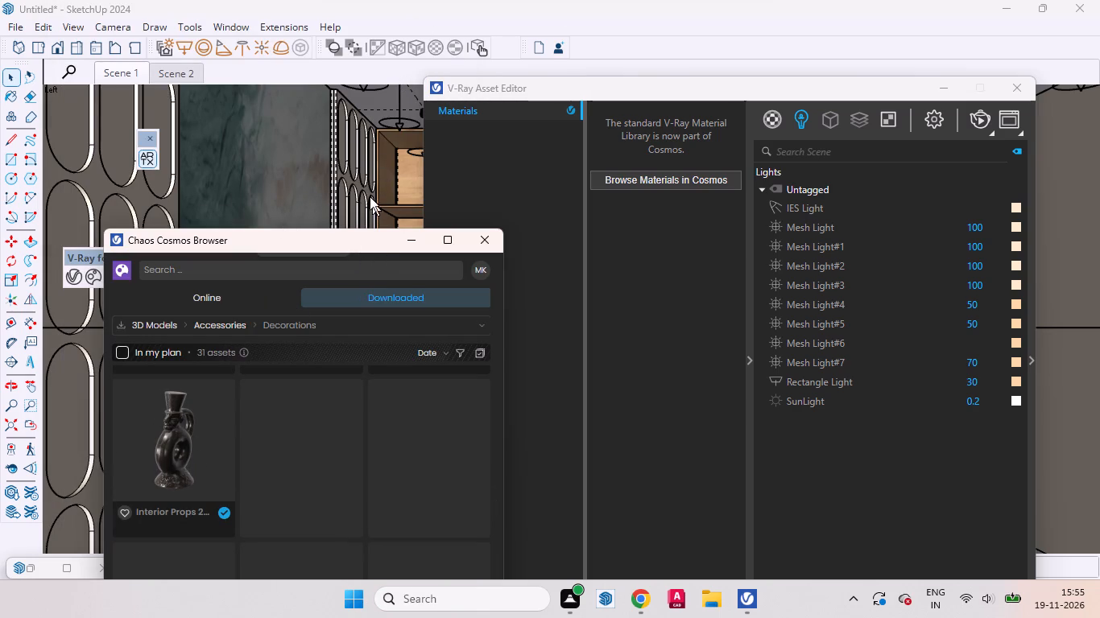
left_click(12, 79)
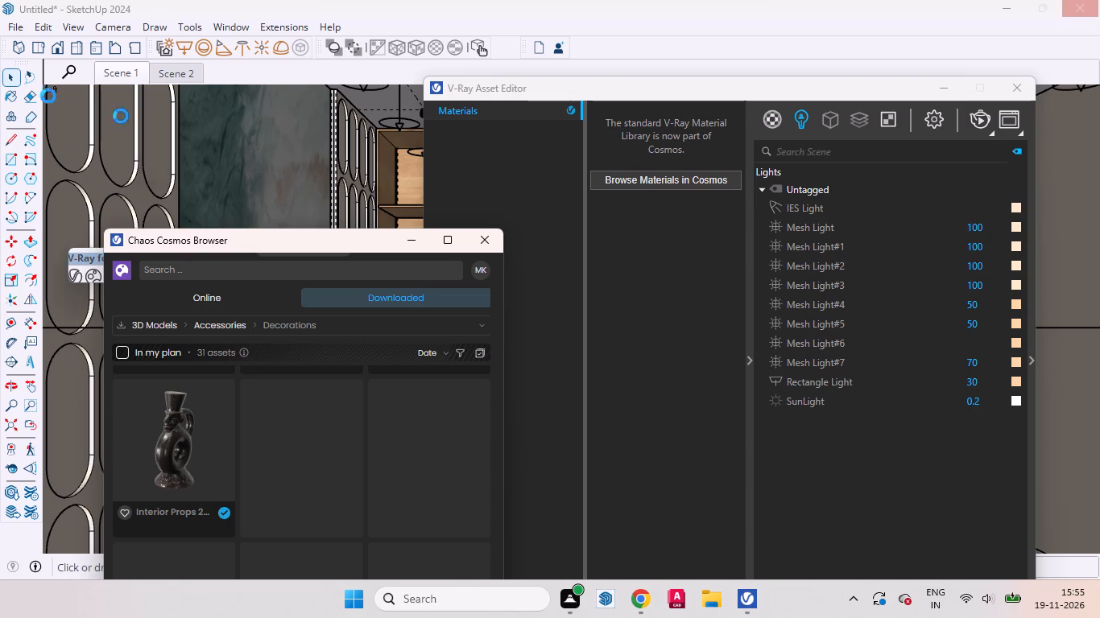
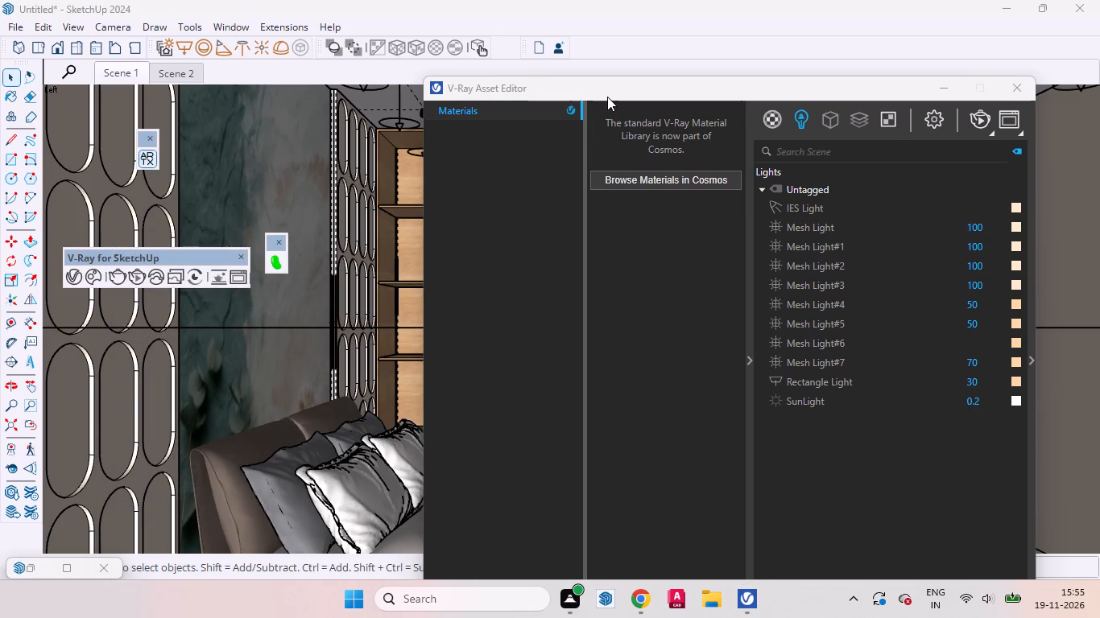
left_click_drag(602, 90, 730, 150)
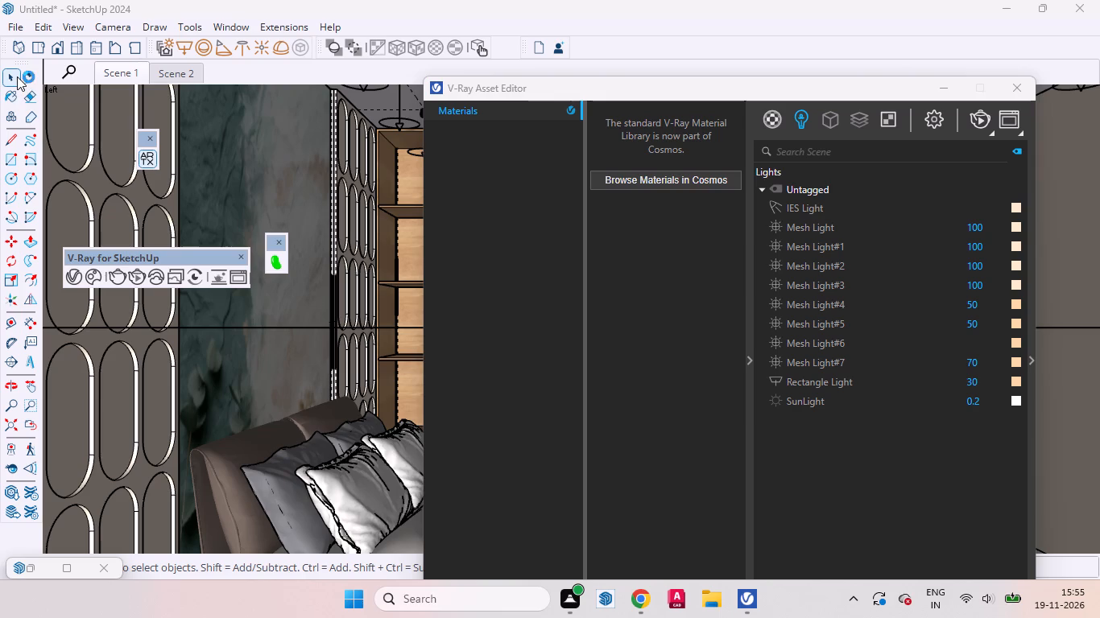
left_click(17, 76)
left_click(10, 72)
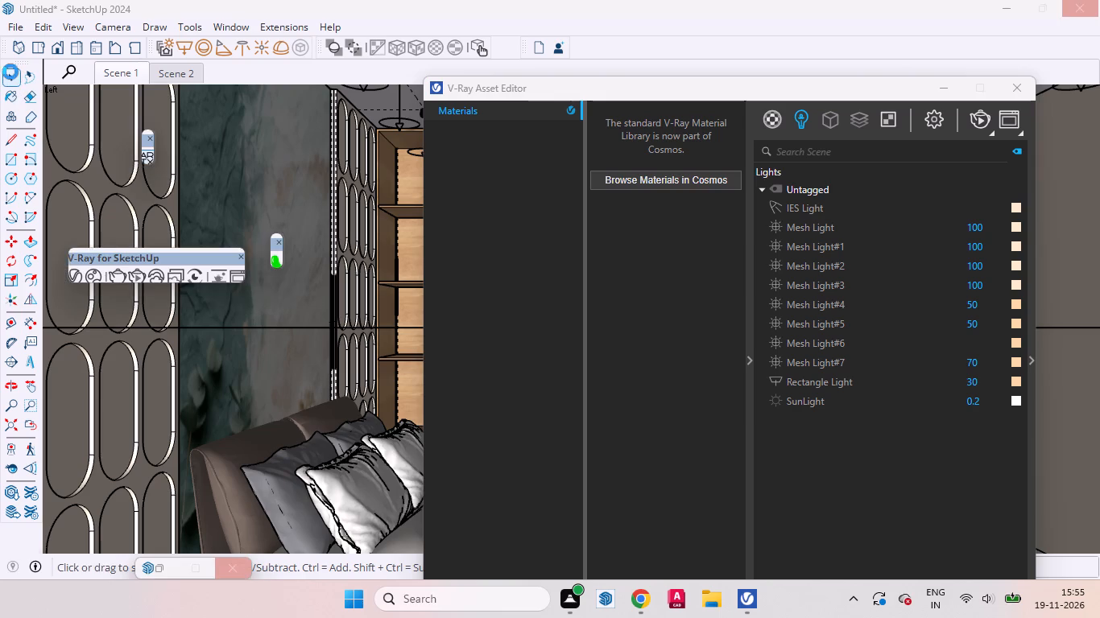
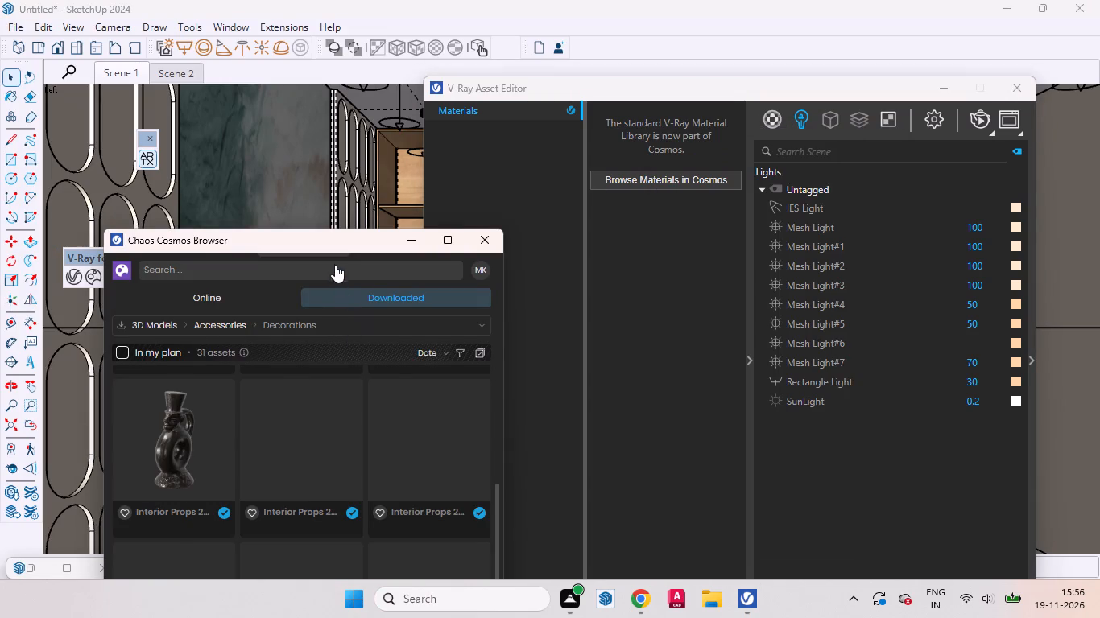
Import the Interior Props 221 030 vase from the downloaded Cosmos decorations and place it on the upper shelf of the open bedside cabinet.
left_click_drag(329, 245, 512, 138)
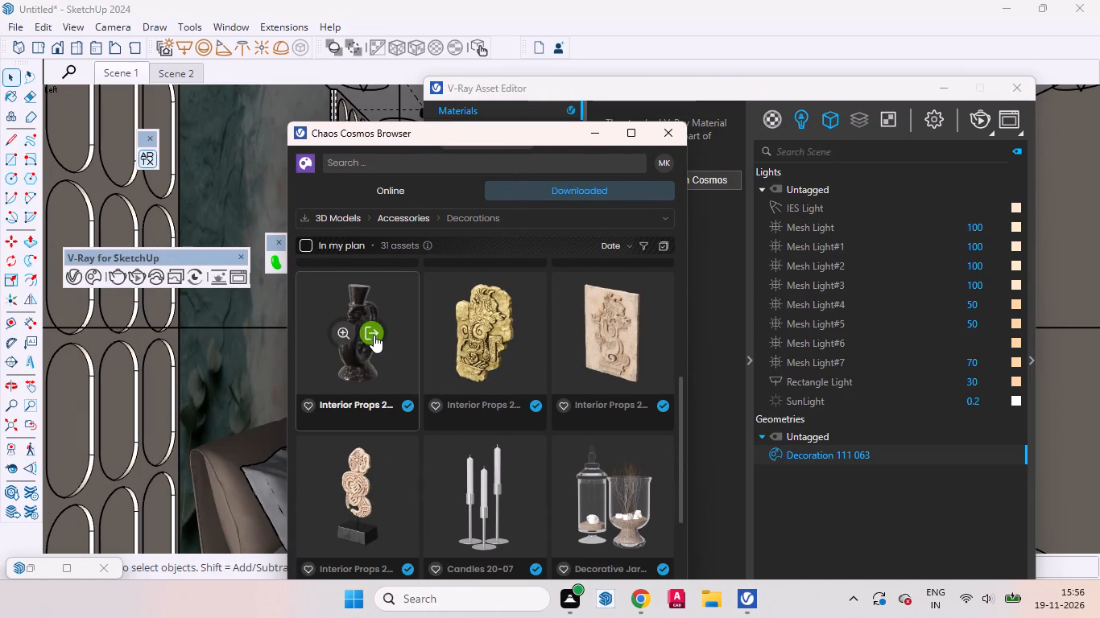
left_click(374, 335)
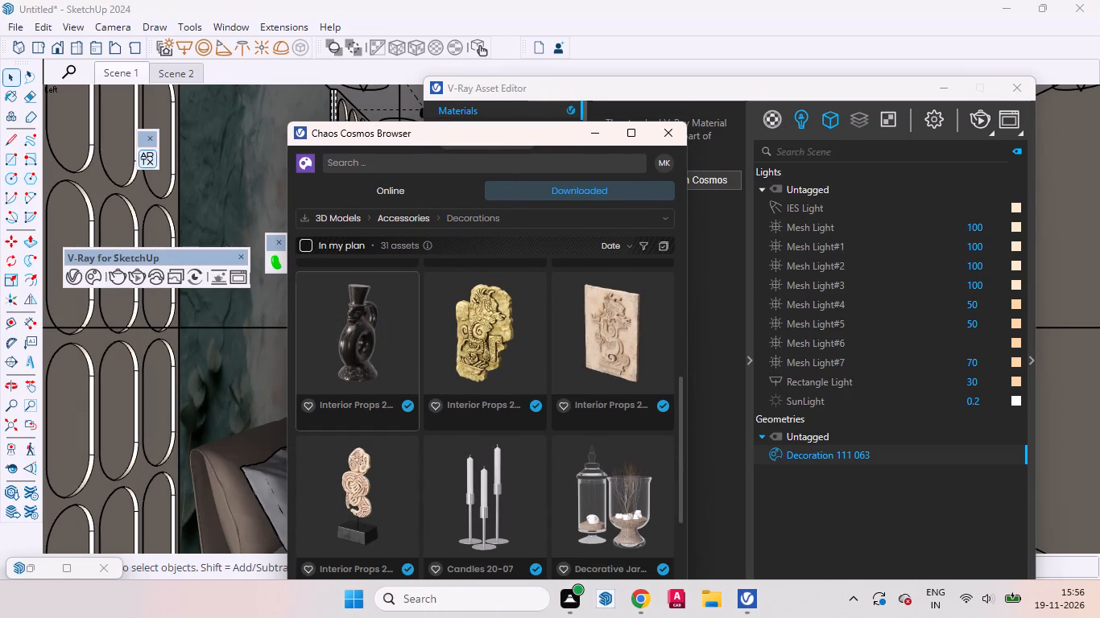
left_click_drag(369, 334, 255, 372)
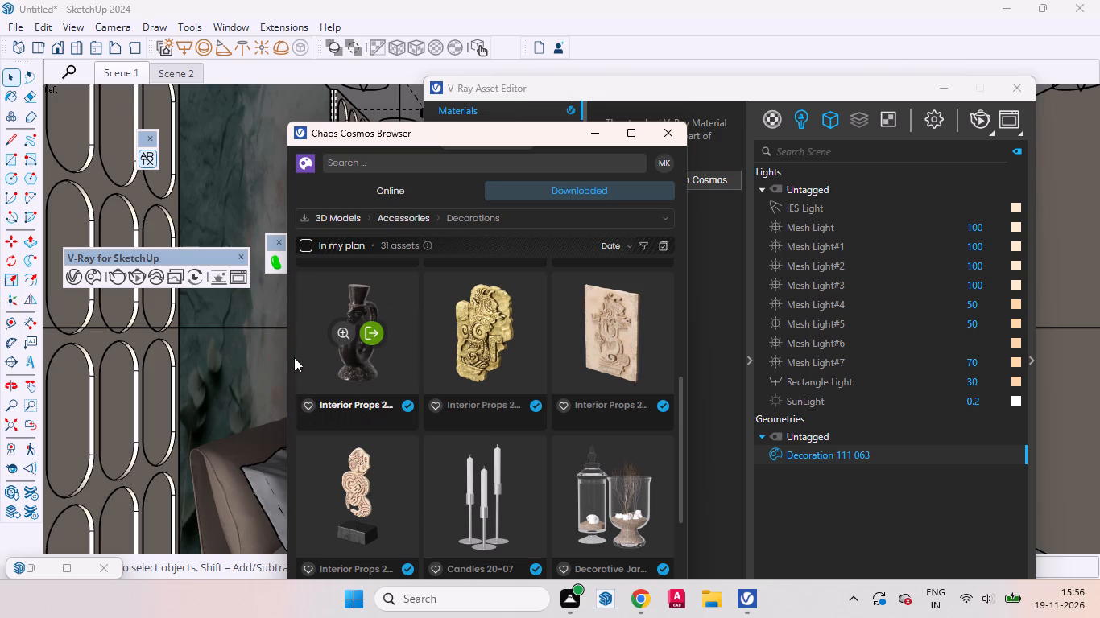
left_click(368, 329)
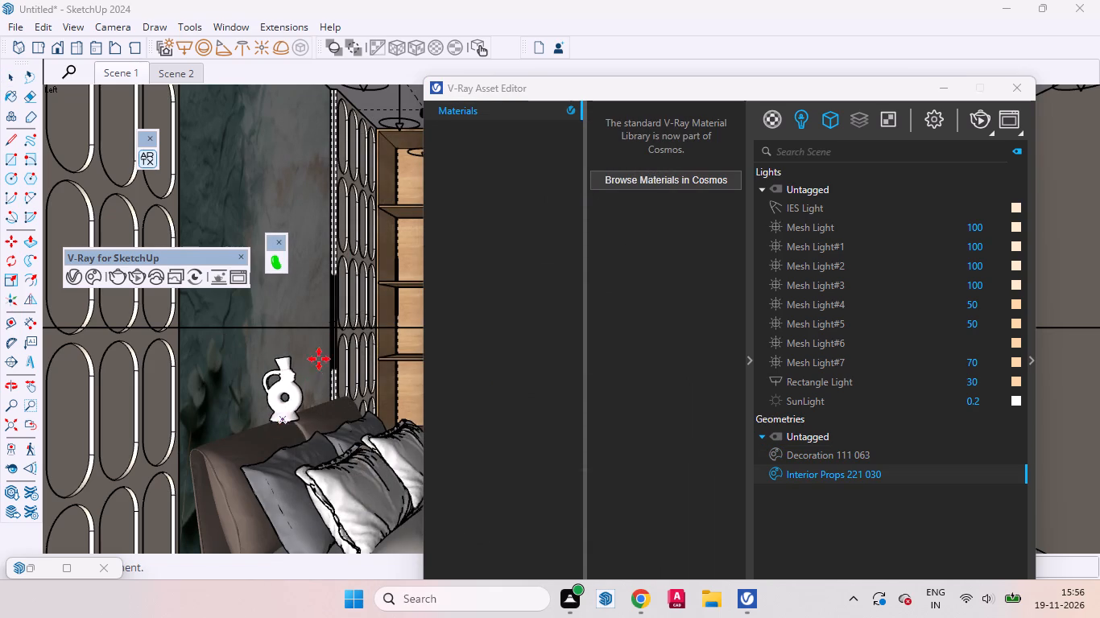
left_click_drag(589, 89, 631, 141)
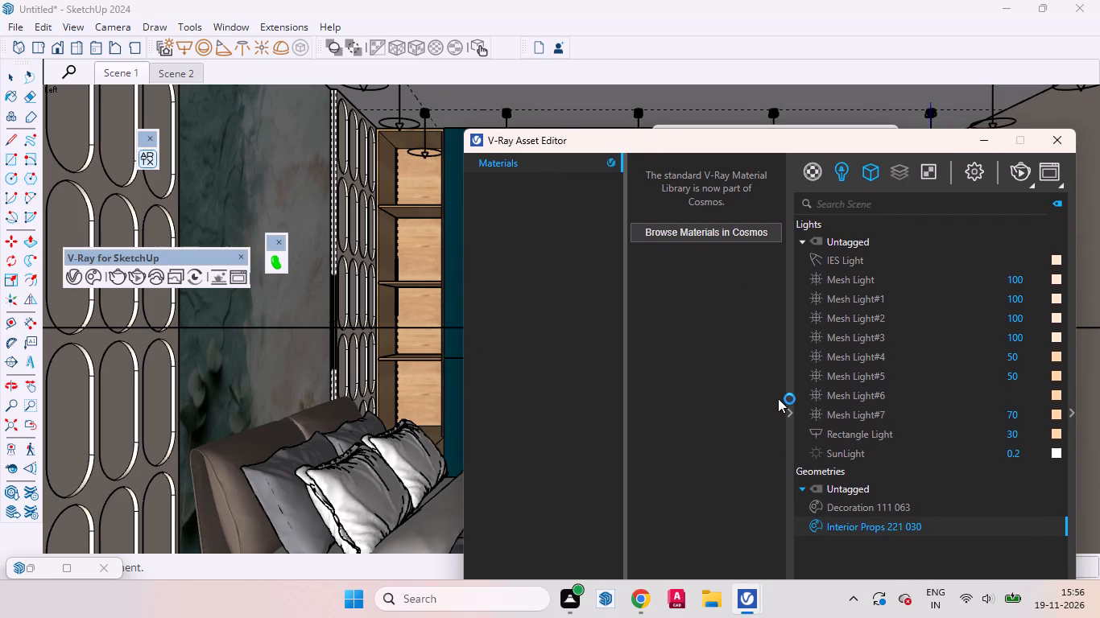
left_click(790, 403)
scroll(424, 275, "up", 2)
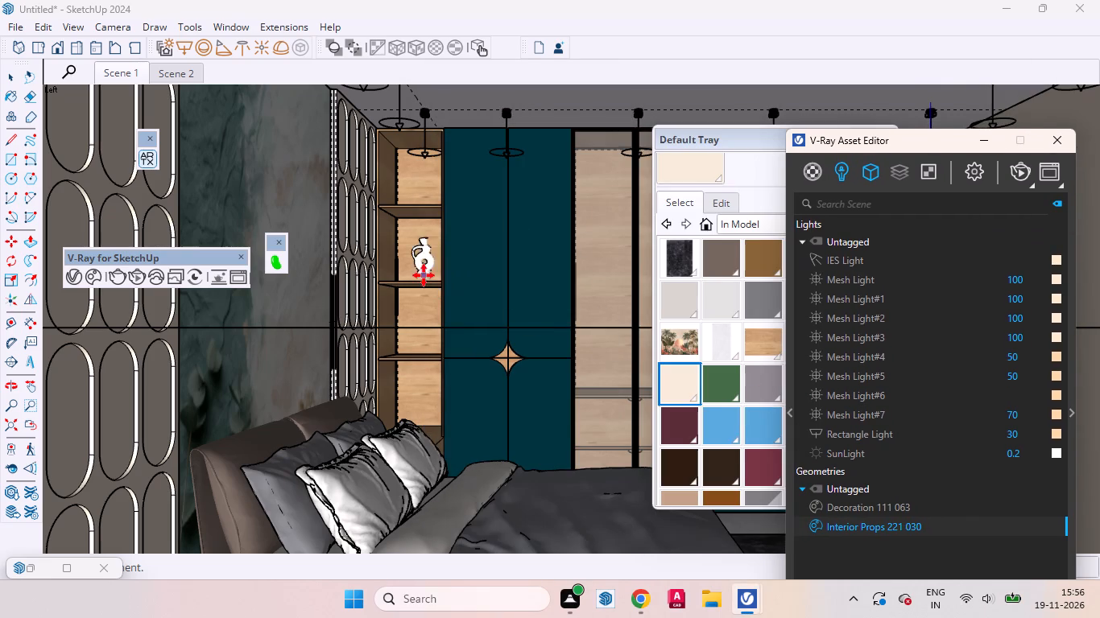
scroll(424, 275, "up", 5)
middle_click_drag(424, 282, 426, 443)
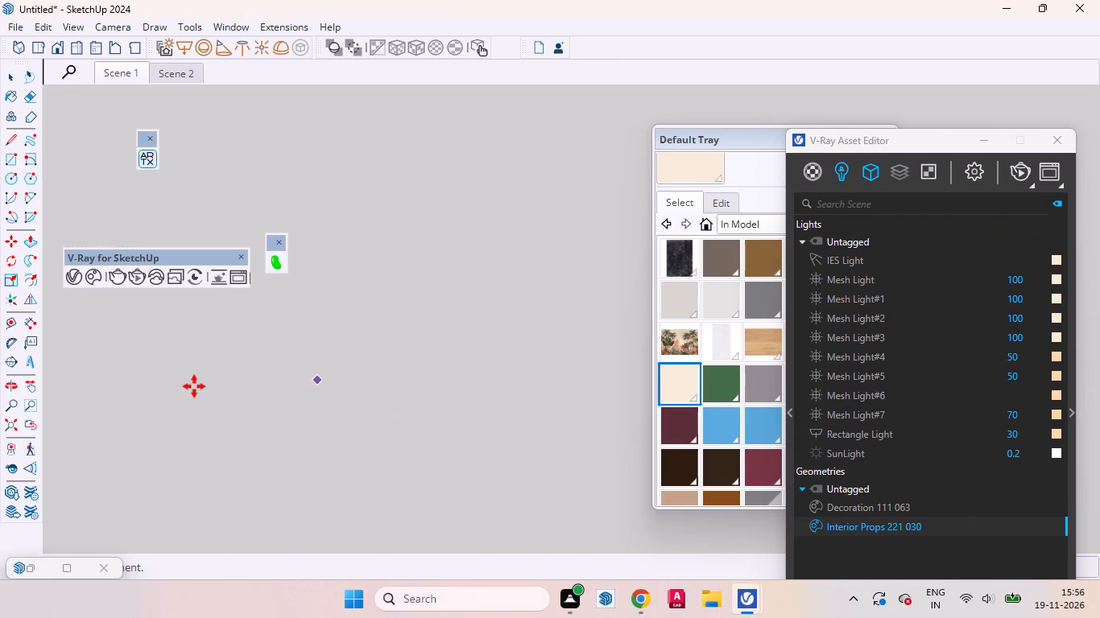
left_click(27, 425)
scroll(403, 287, "up", 3)
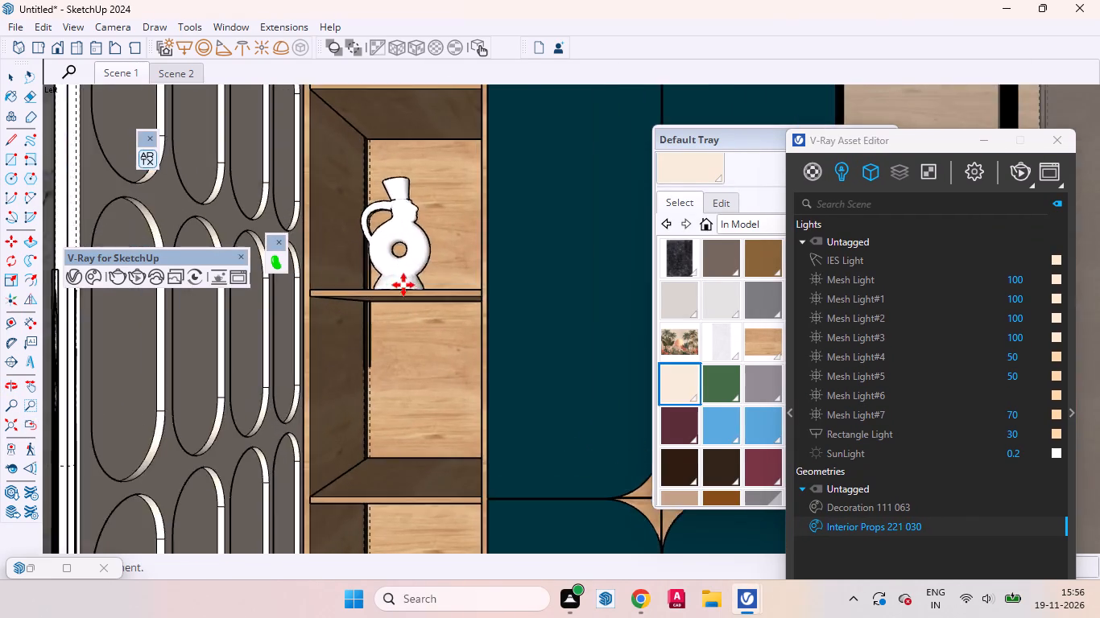
scroll(403, 278, "up", 3)
middle_click_drag(411, 282, 407, 320)
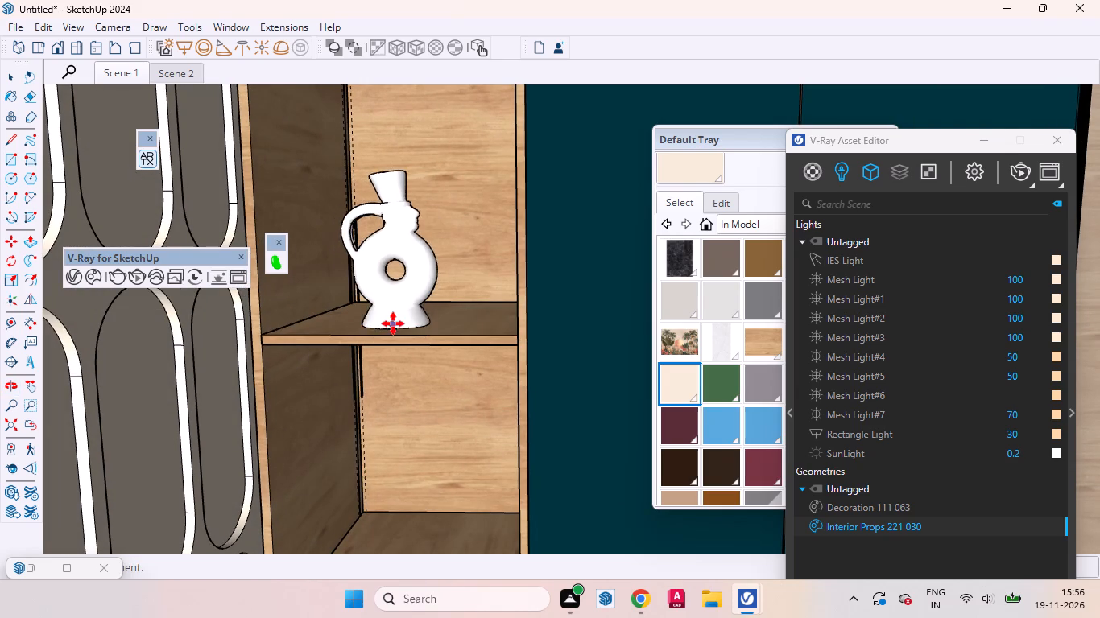
left_click(407, 316)
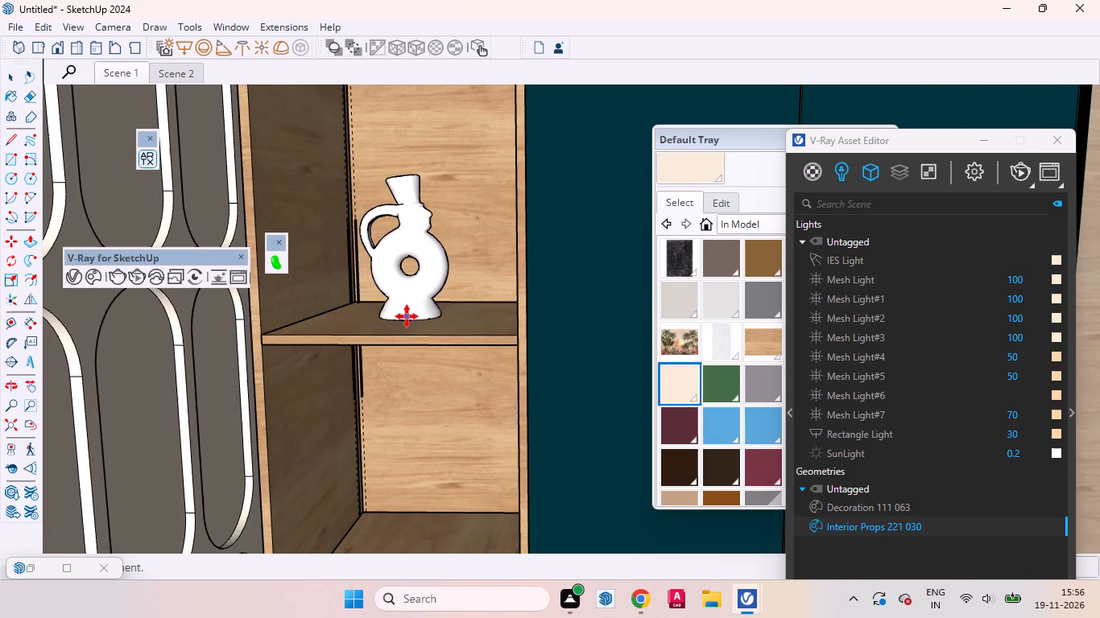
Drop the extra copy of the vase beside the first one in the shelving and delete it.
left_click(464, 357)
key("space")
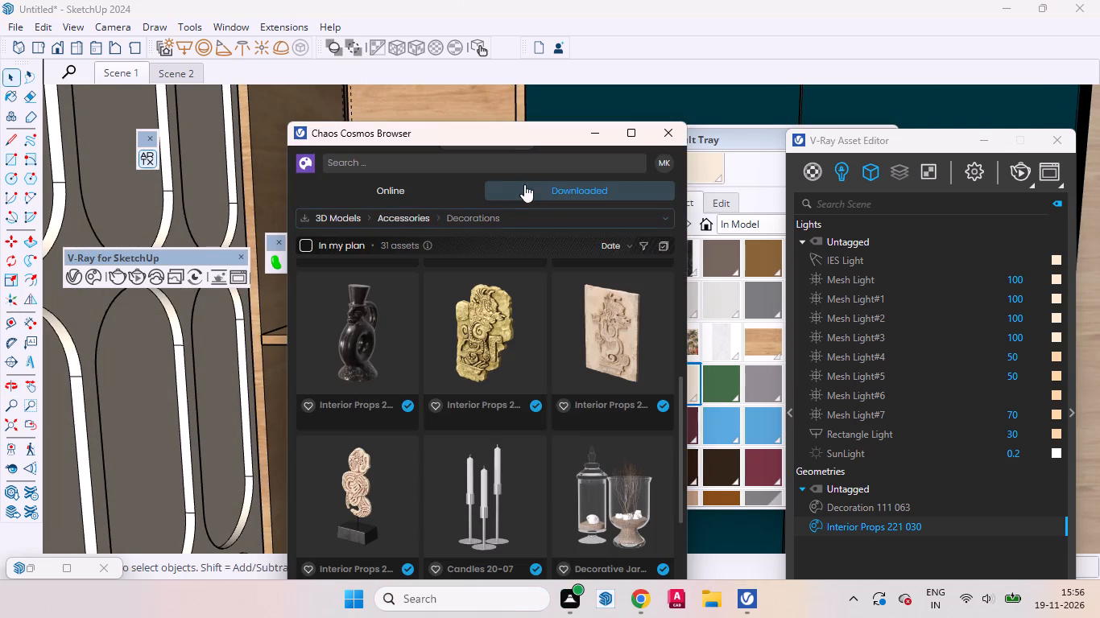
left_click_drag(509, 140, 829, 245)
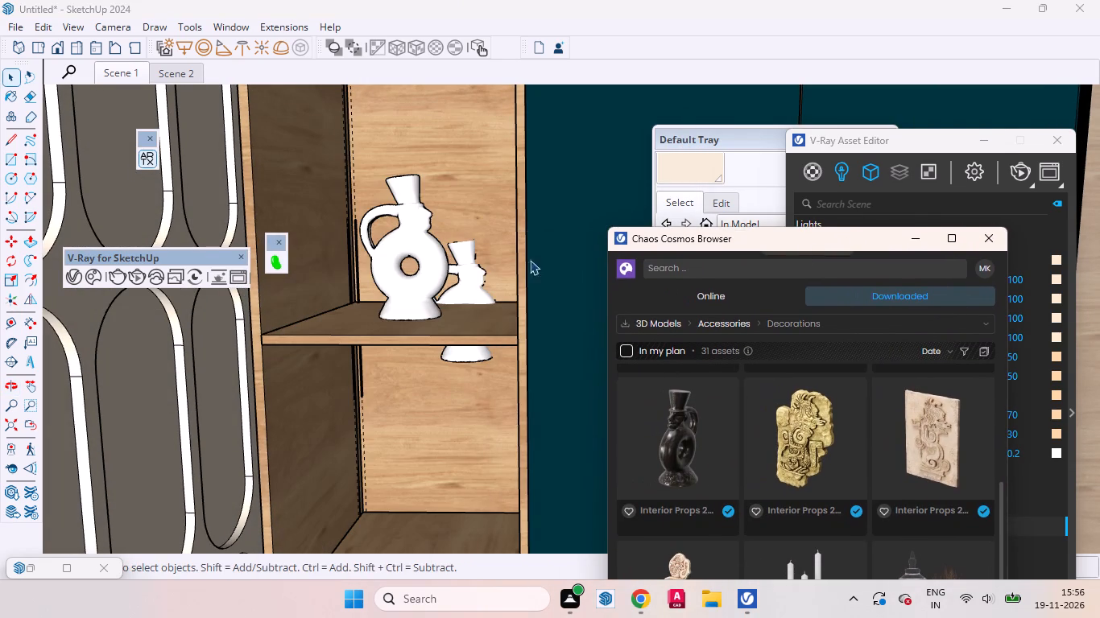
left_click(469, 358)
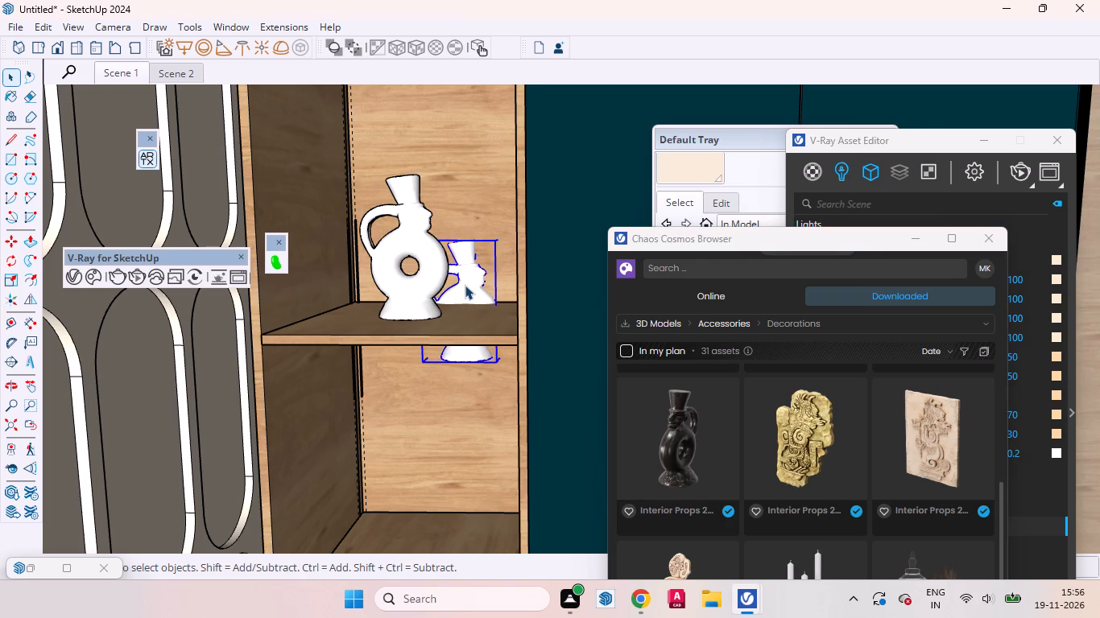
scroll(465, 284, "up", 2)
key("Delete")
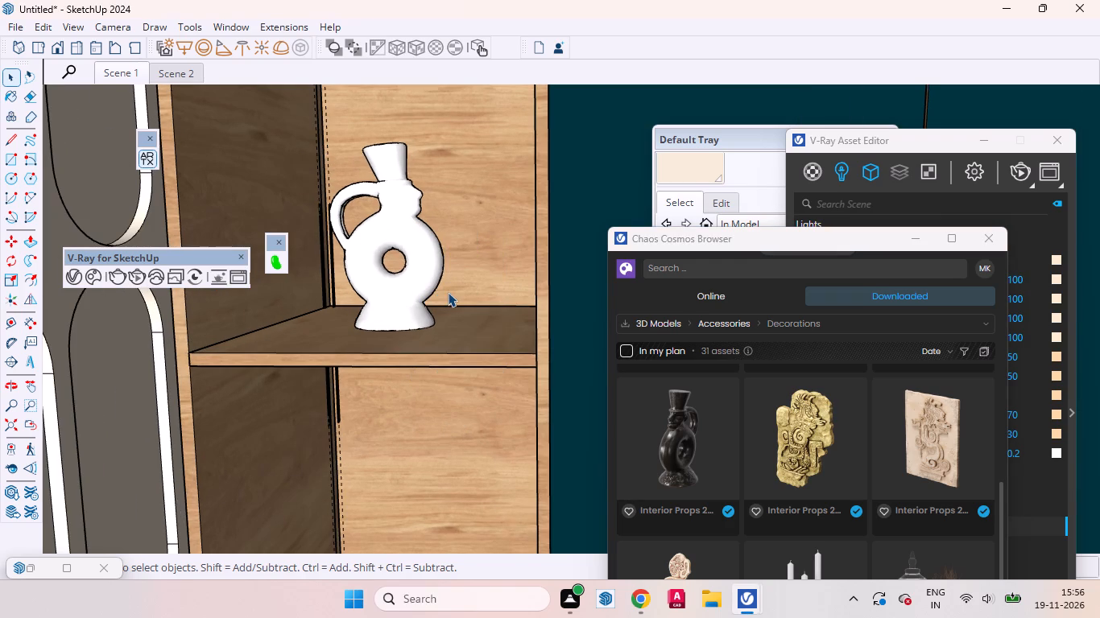
Rotate the shelf vase about its vertical axis in two turns so its sculpted face points toward the shelf's open front.
scroll(383, 254, "up", 2)
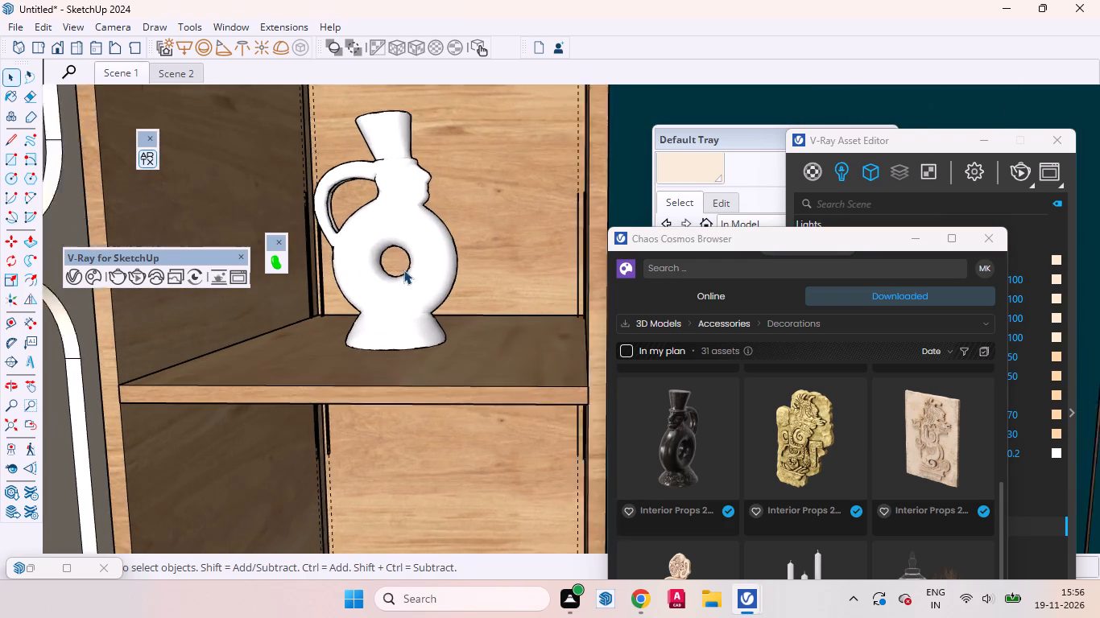
scroll(403, 270, "up", 1)
middle_click_drag(422, 304, 334, 414)
left_click(397, 303)
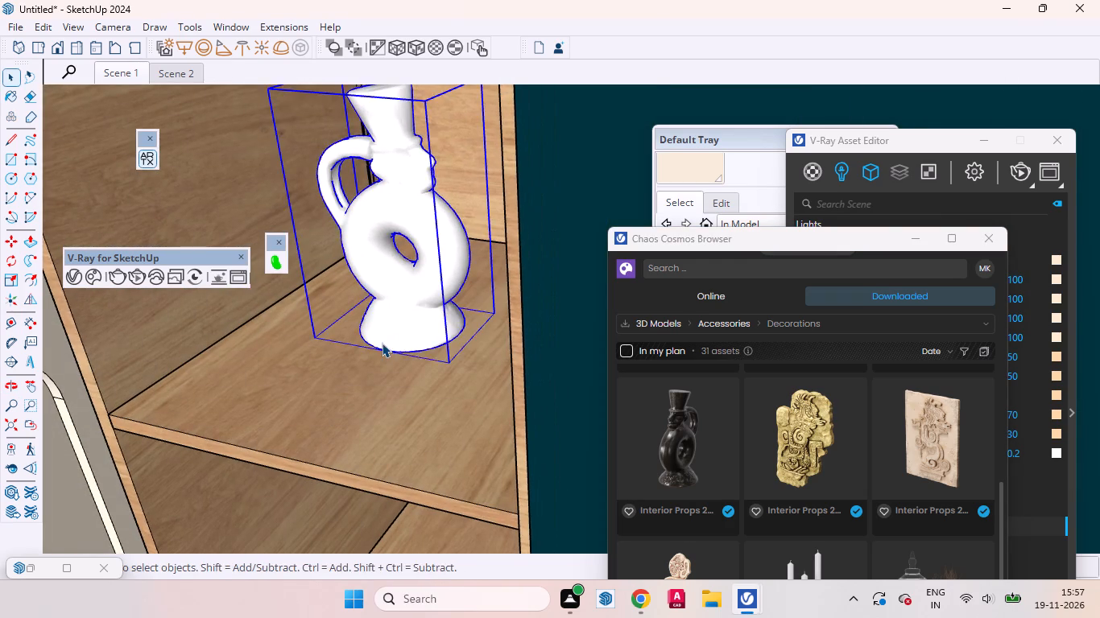
middle_click_drag(396, 344, 478, 345)
key("q")
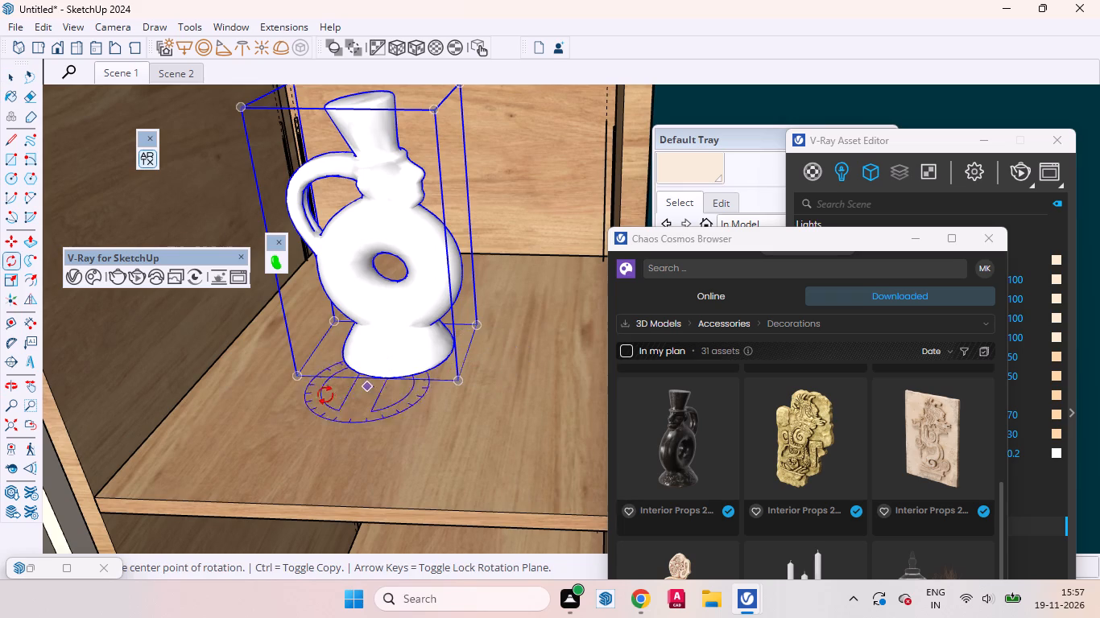
left_click(300, 380)
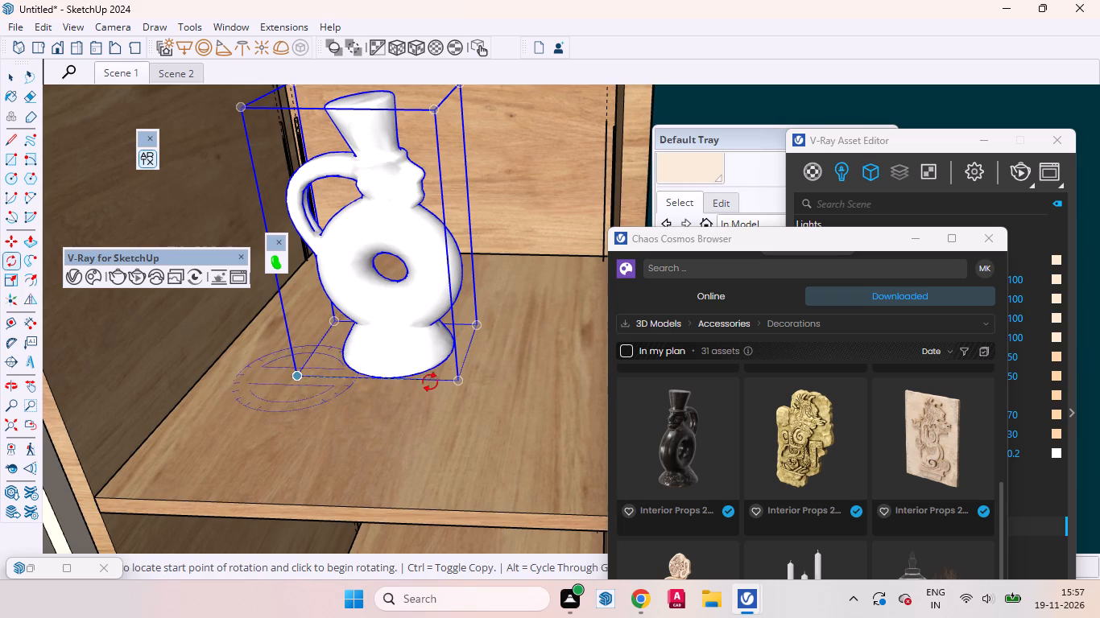
left_click(452, 382)
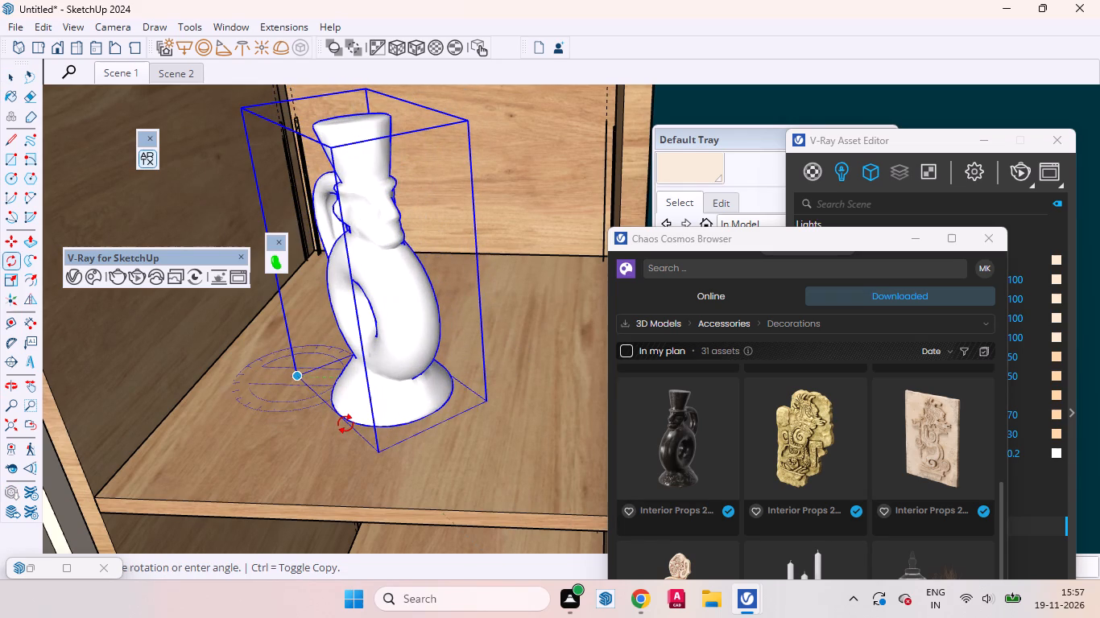
left_click(345, 424)
key("space")
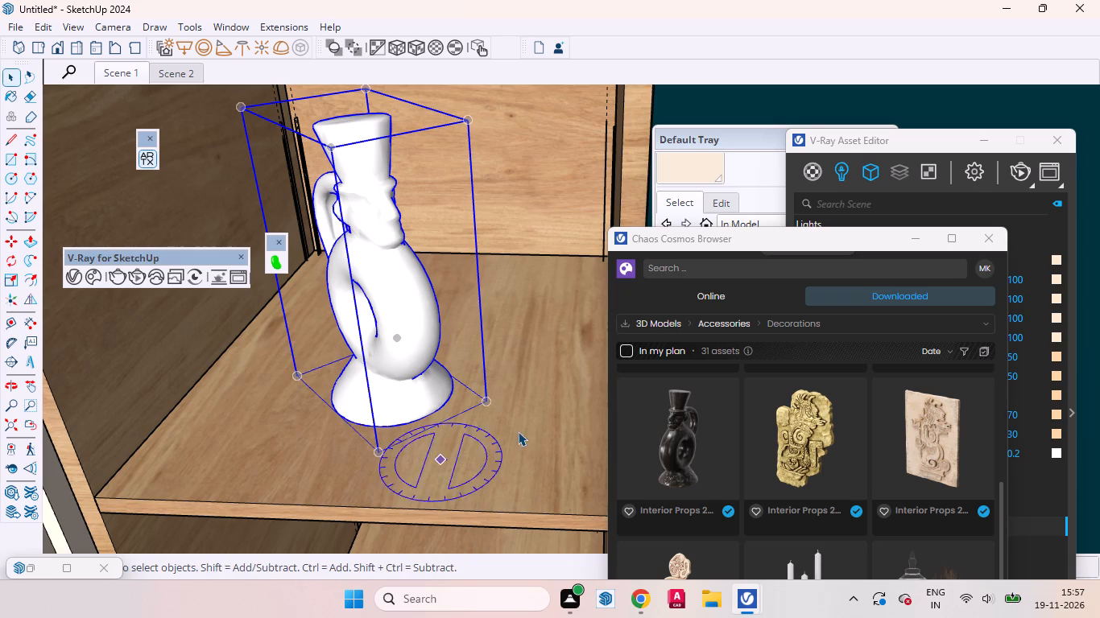
key("q")
left_click(306, 389)
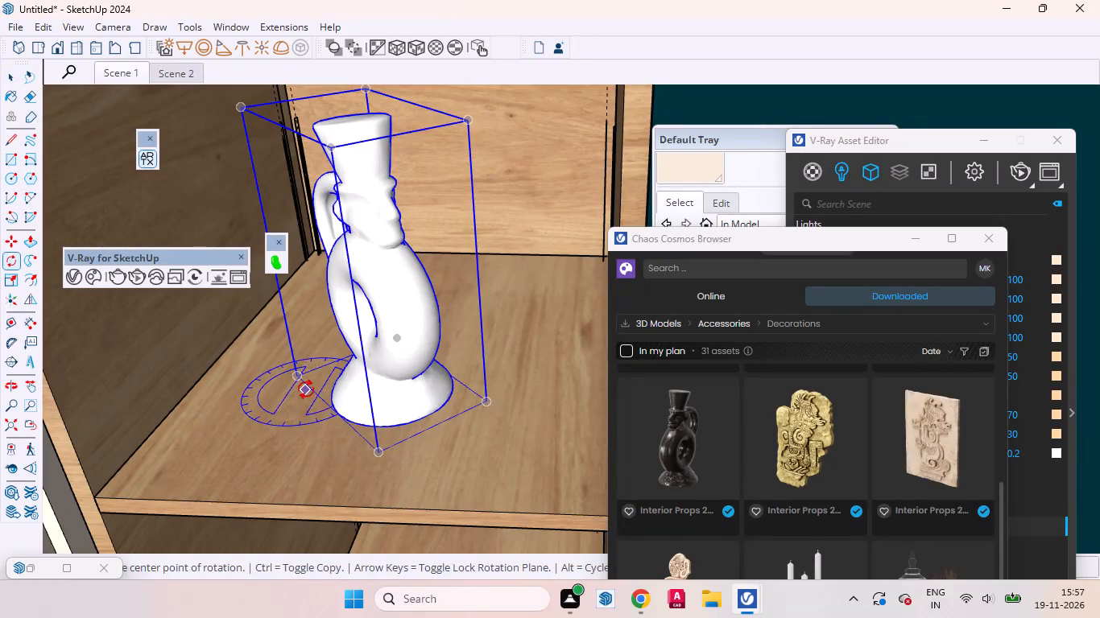
left_click(376, 451)
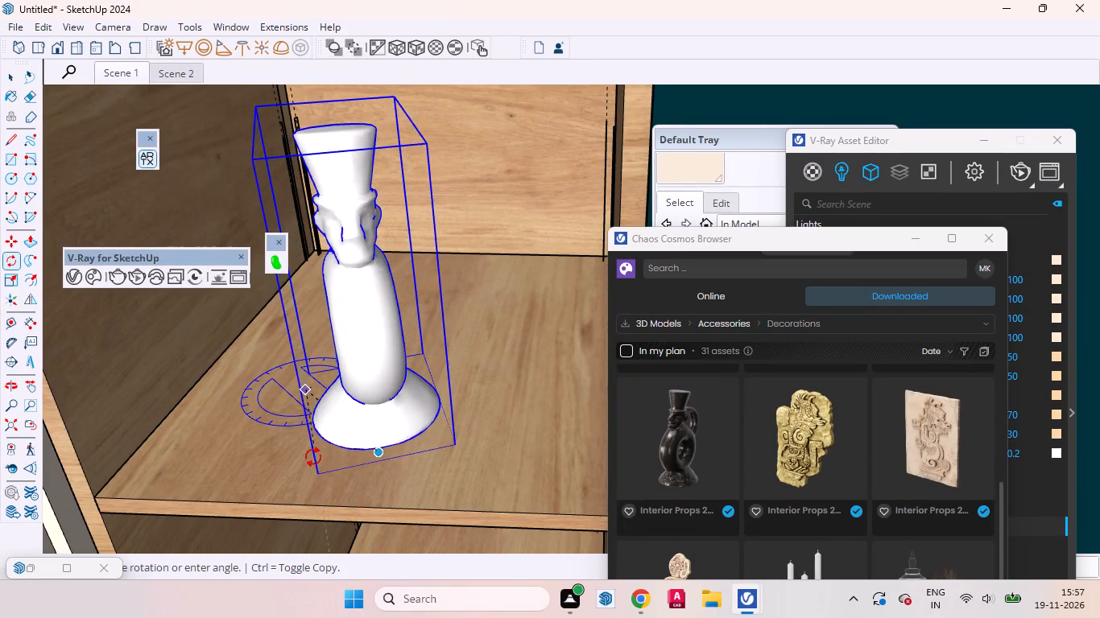
left_click(312, 459)
key("space")
Move the rotated vase deeper onto the shelf, toward the wooden back panel.
key("m")
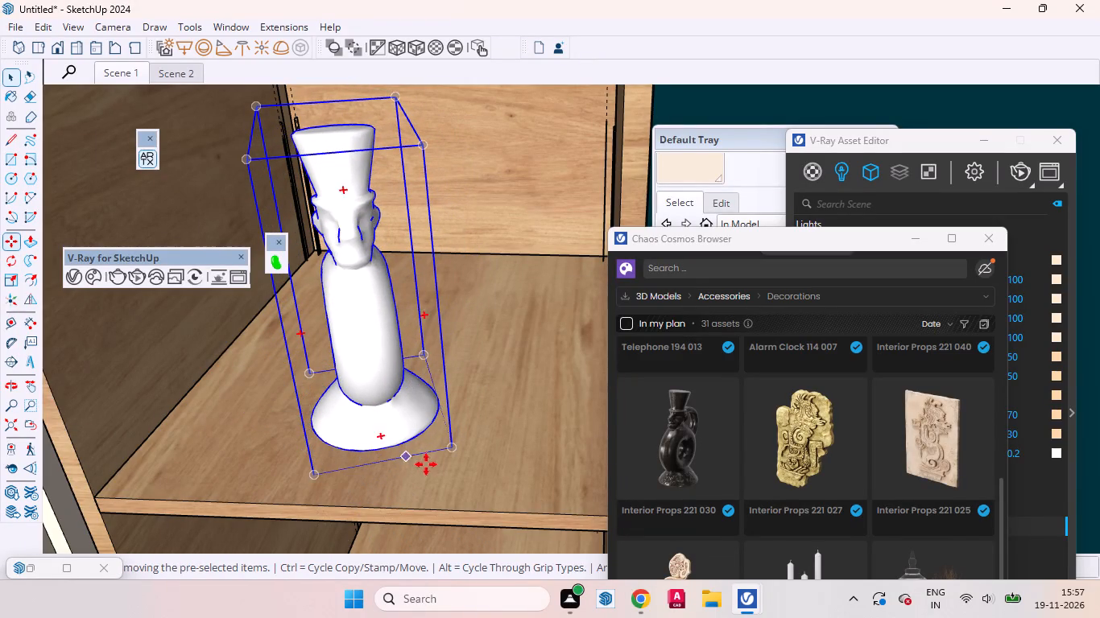
left_click(430, 468)
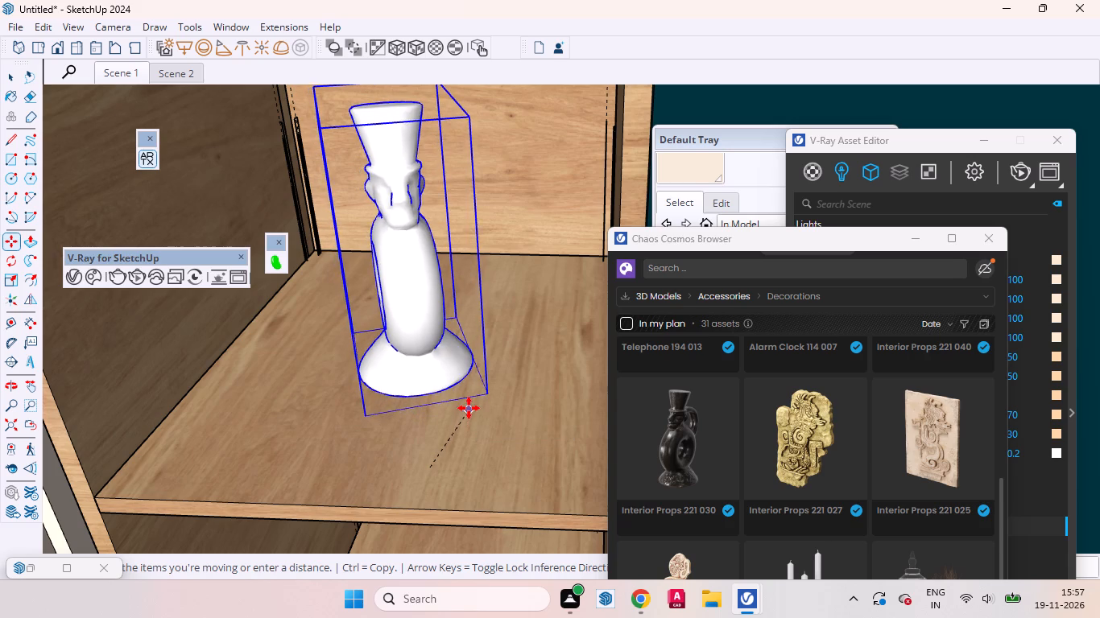
left_click(465, 402)
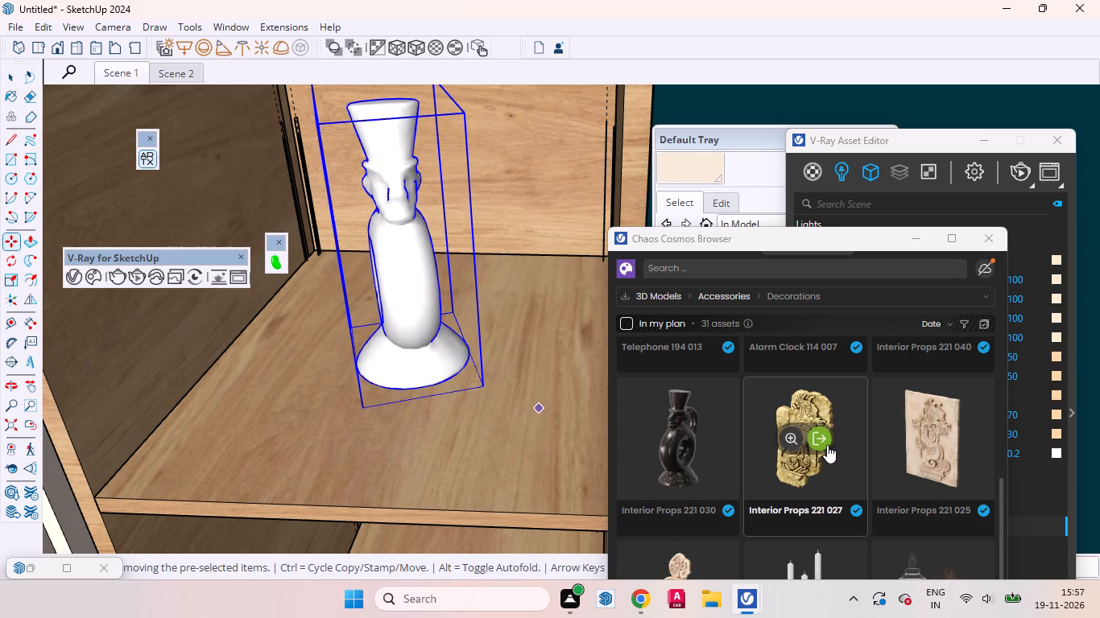
Browse the downloaded Cosmos decorations and import Decorative Jar 83-09 into the model.
left_click_drag(815, 233, 803, 64)
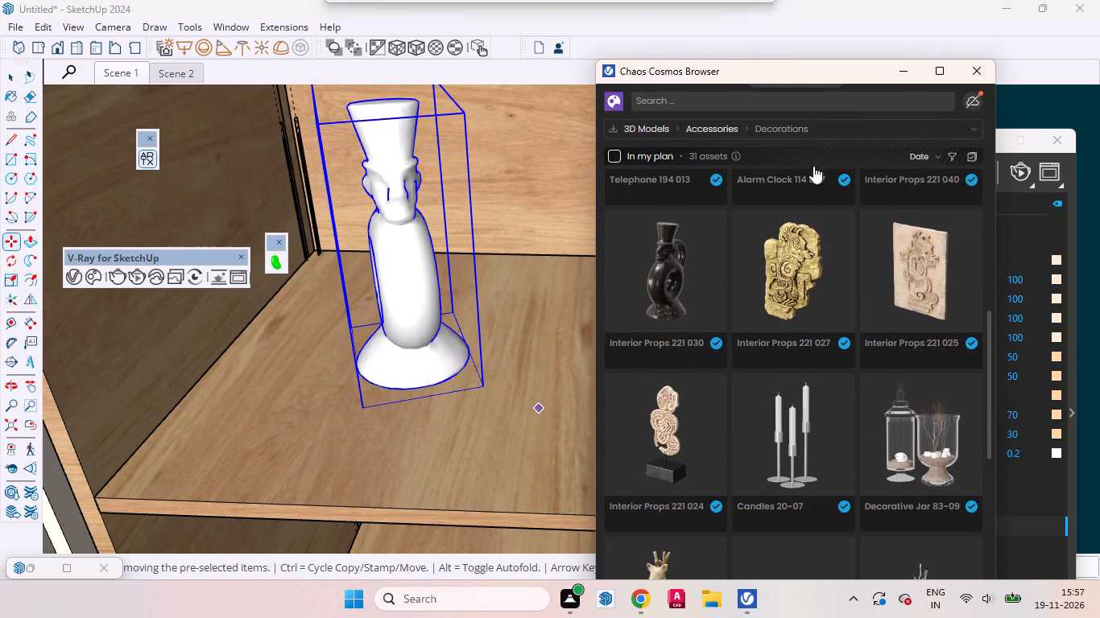
scroll(783, 304, "down", 4)
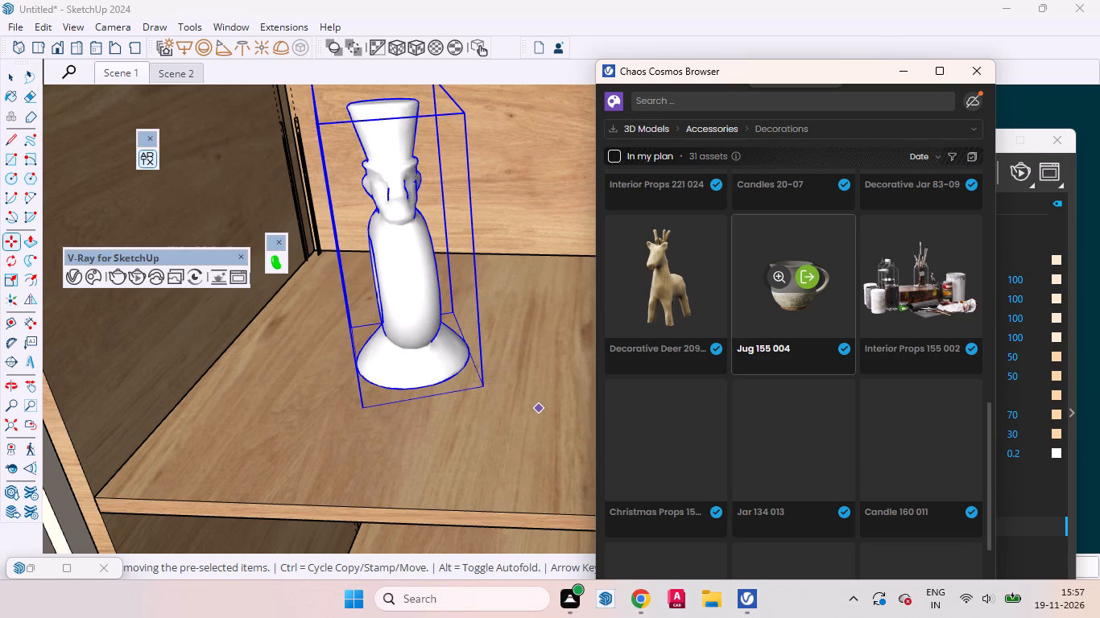
scroll(771, 315, "down", 2)
scroll(771, 315, "up", 5)
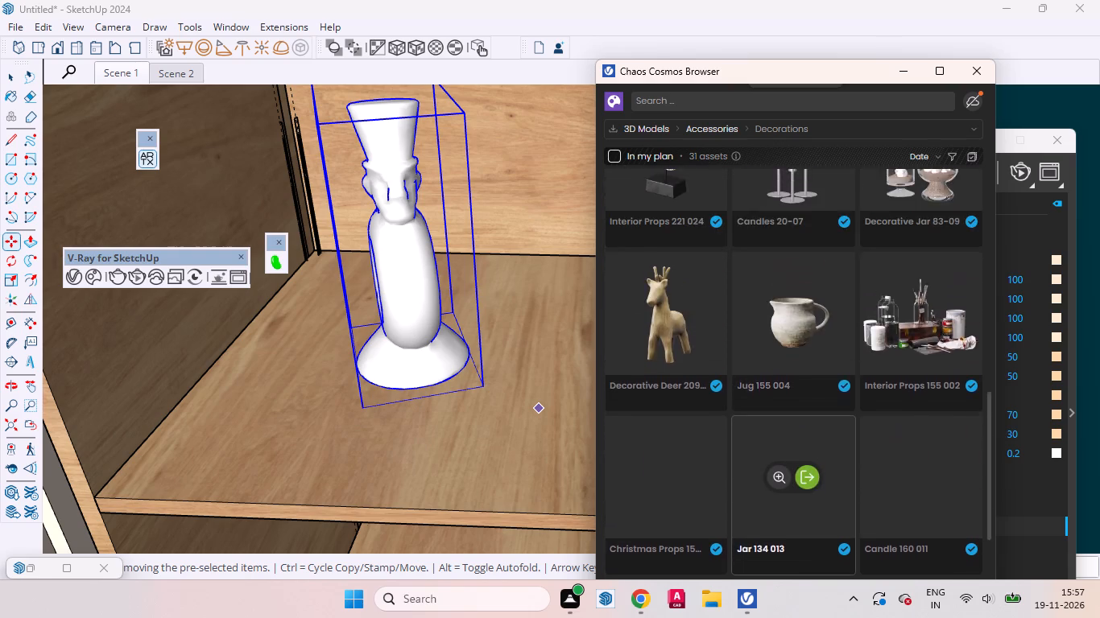
scroll(771, 315, "up", 4)
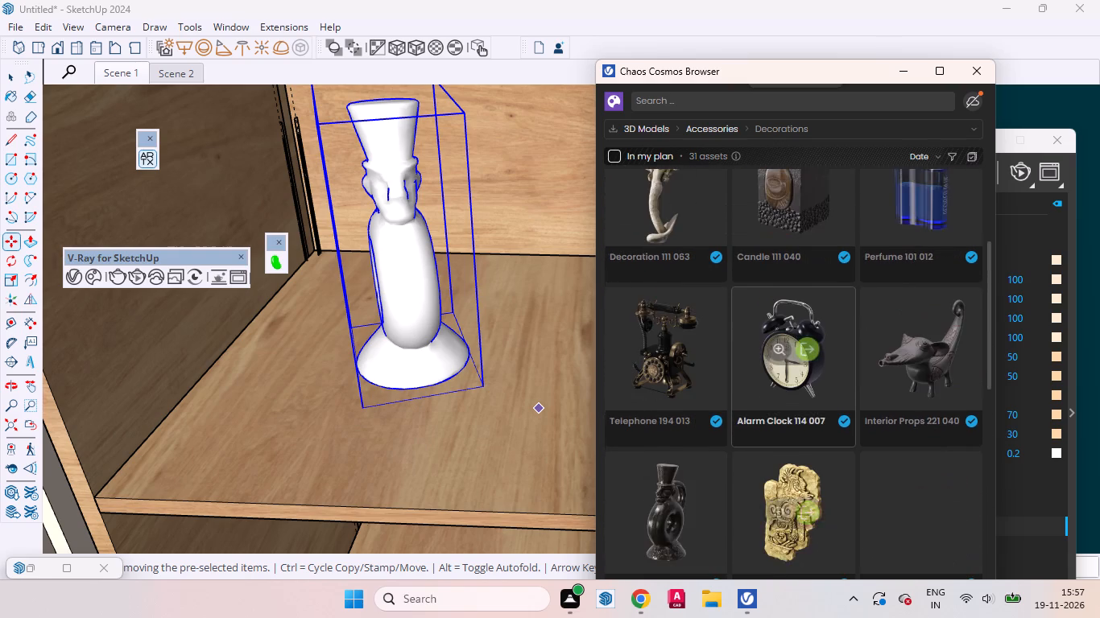
scroll(771, 315, "down", 2)
scroll(773, 312, "up", 1)
scroll(830, 299, "down", 4)
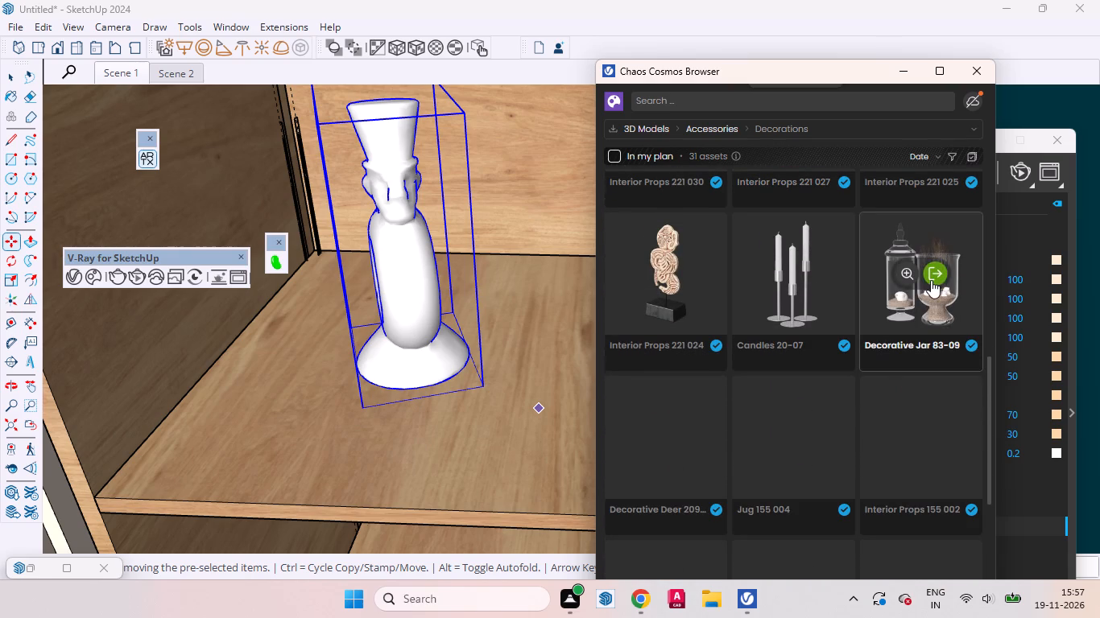
left_click(936, 272)
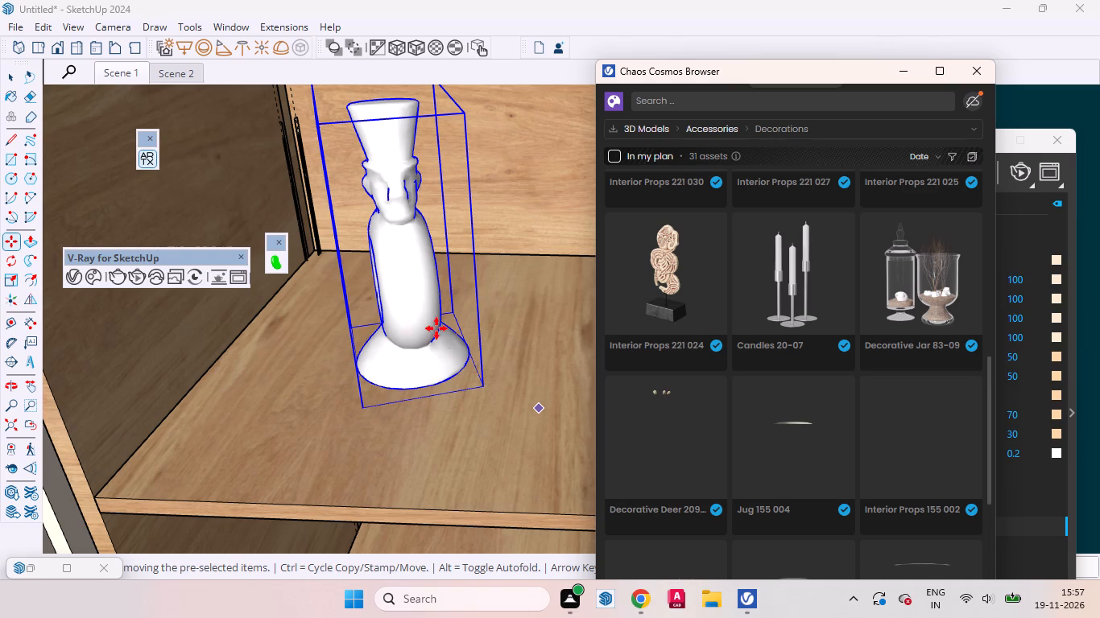
middle_click_drag(480, 364, 490, 270)
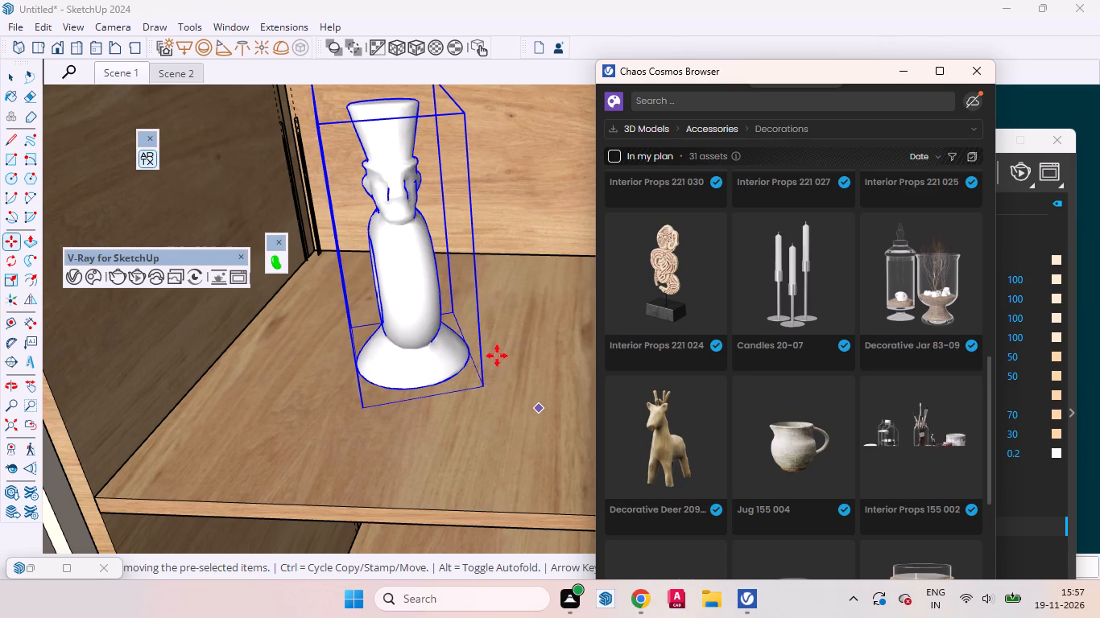
key("space")
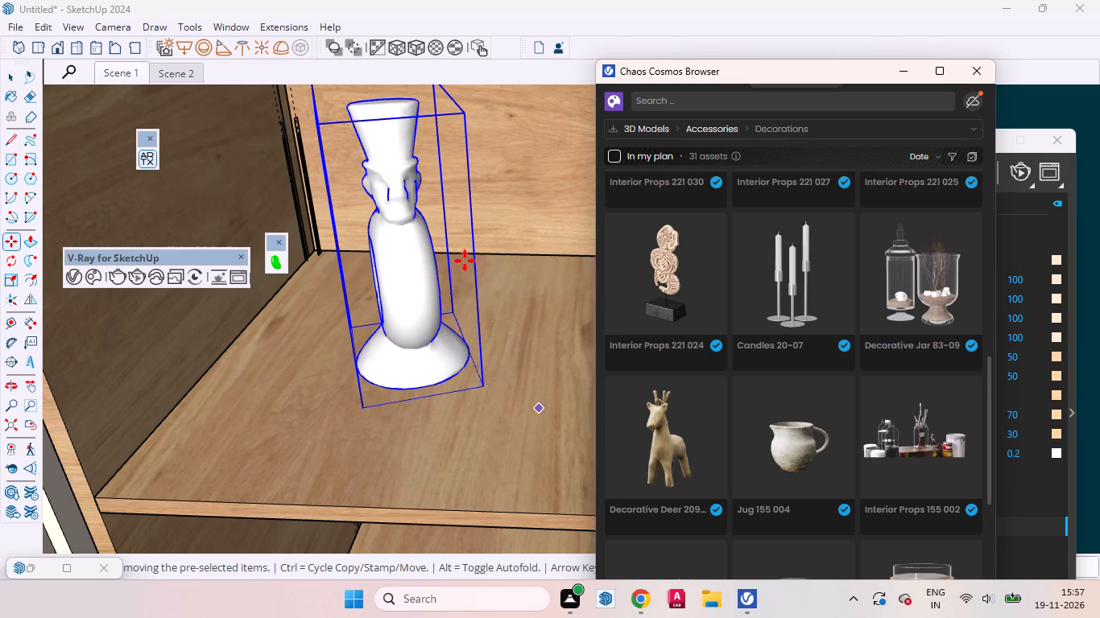
left_click(937, 271)
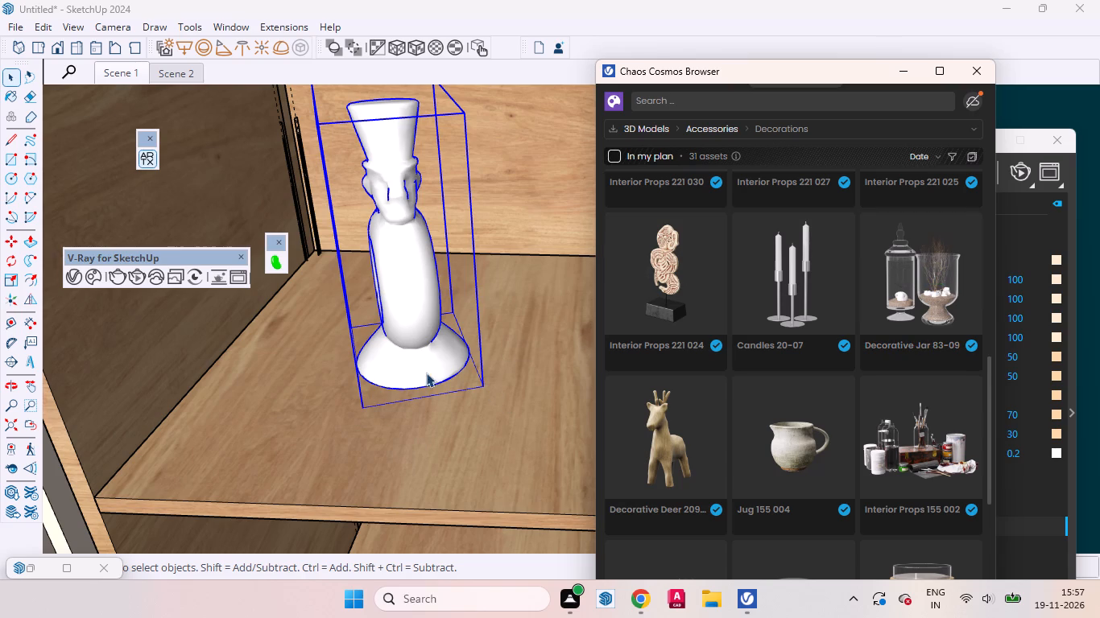
left_click_drag(933, 271, 515, 367)
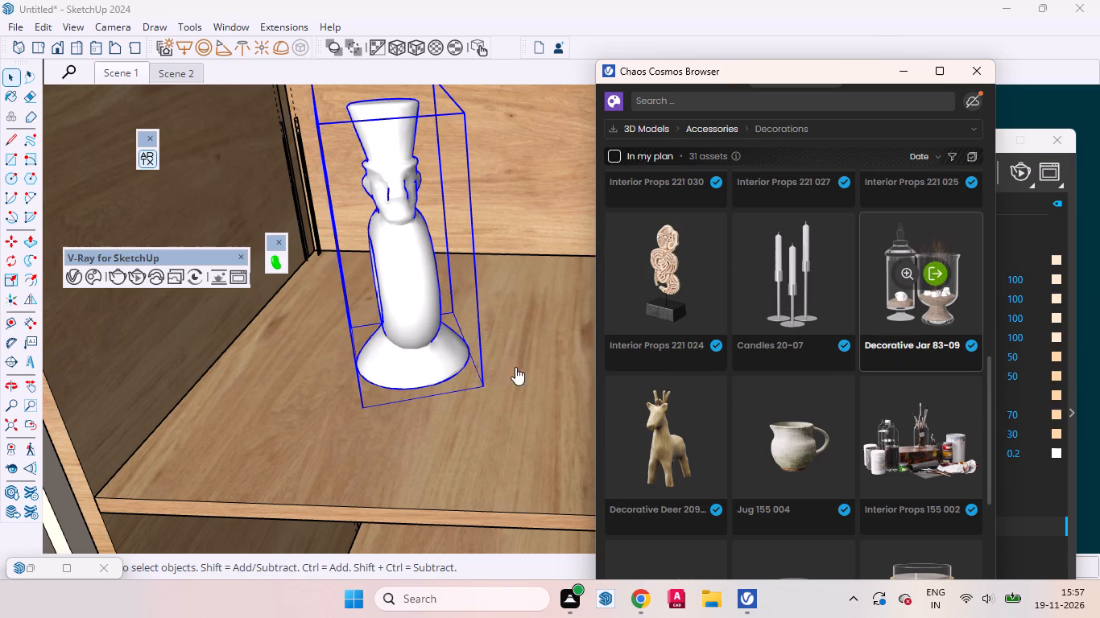
left_click_drag(515, 367, 515, 367)
left_click(941, 275)
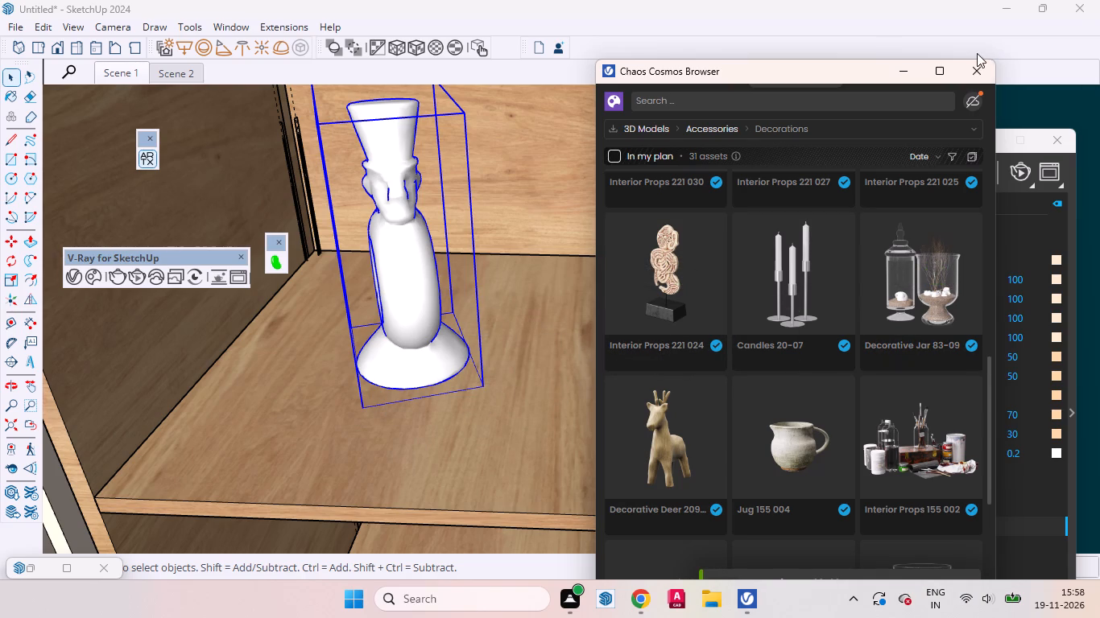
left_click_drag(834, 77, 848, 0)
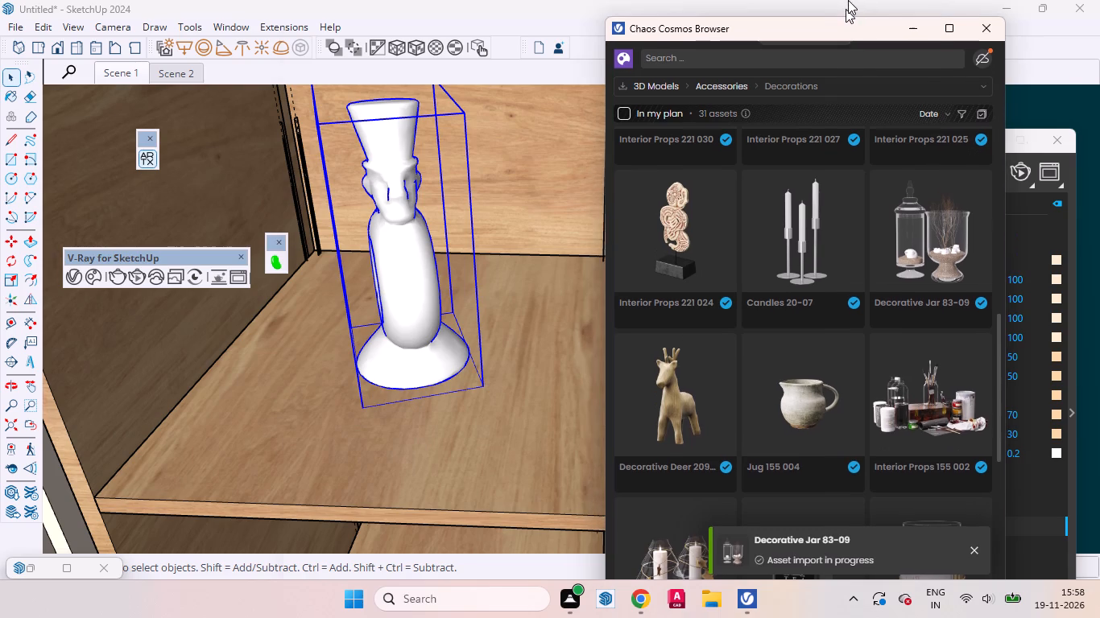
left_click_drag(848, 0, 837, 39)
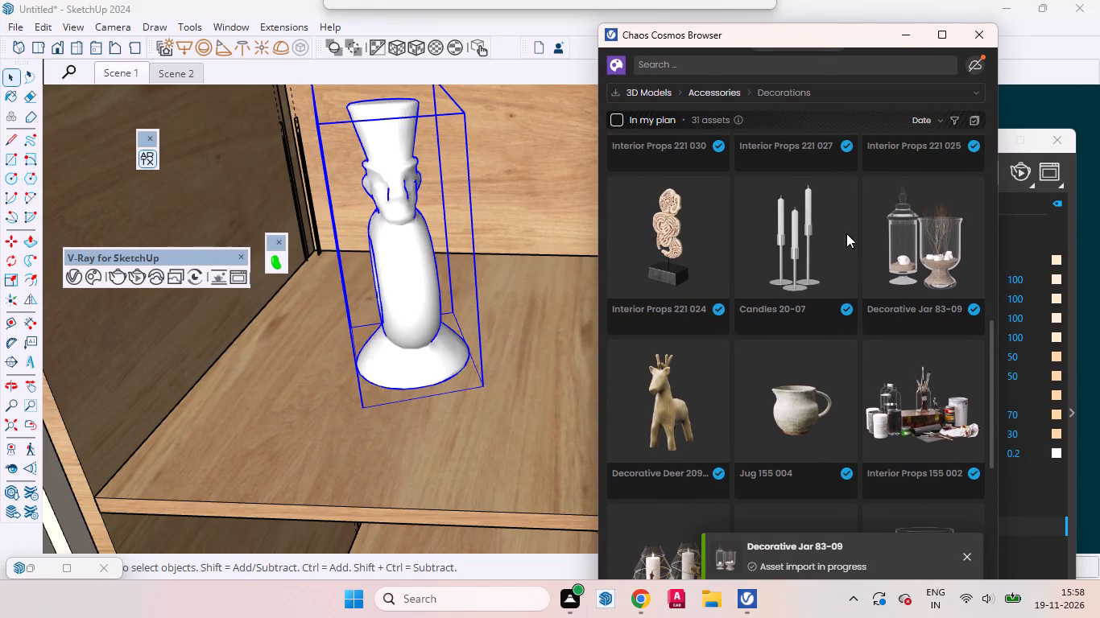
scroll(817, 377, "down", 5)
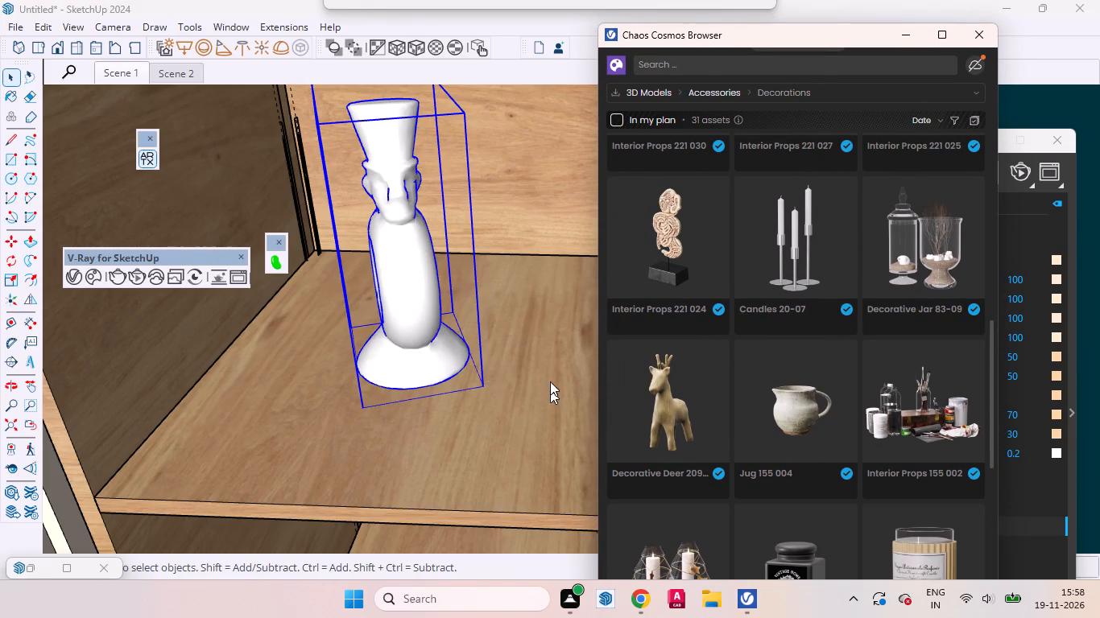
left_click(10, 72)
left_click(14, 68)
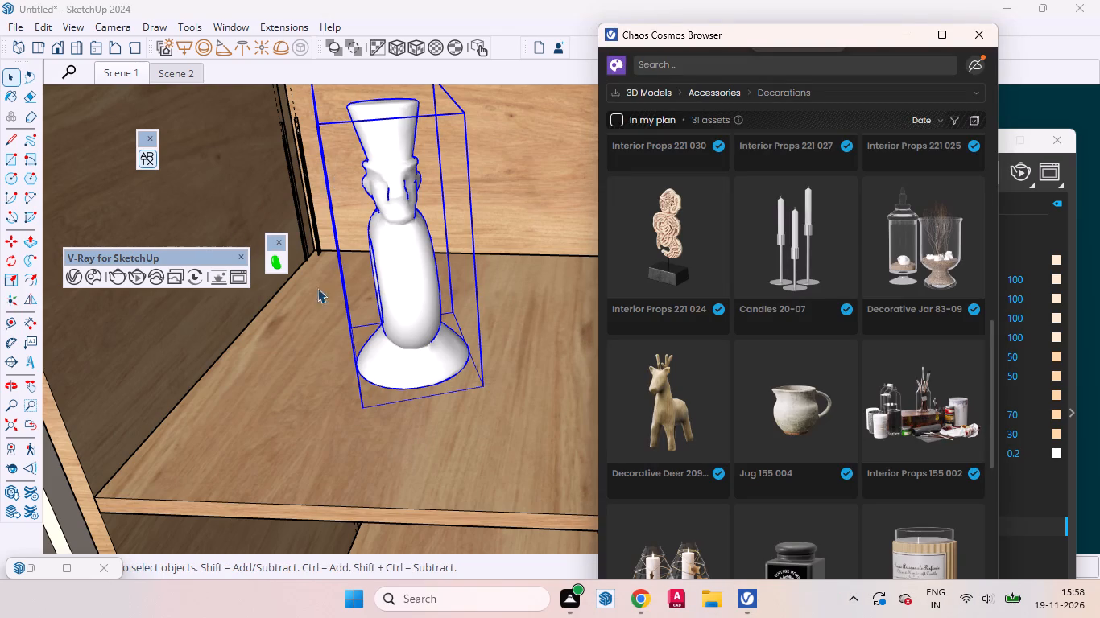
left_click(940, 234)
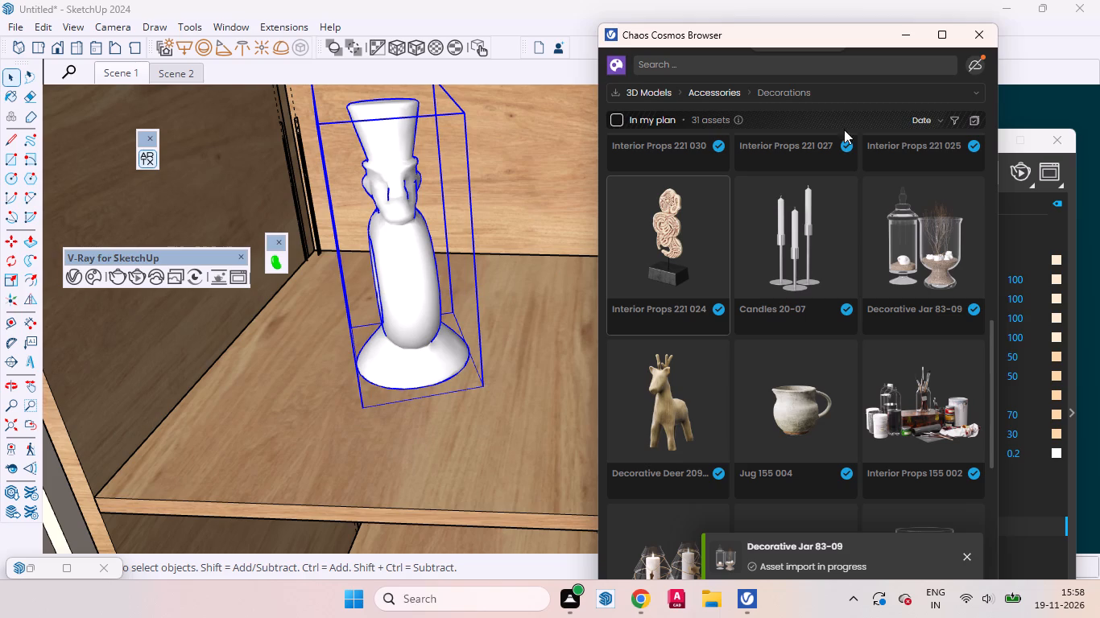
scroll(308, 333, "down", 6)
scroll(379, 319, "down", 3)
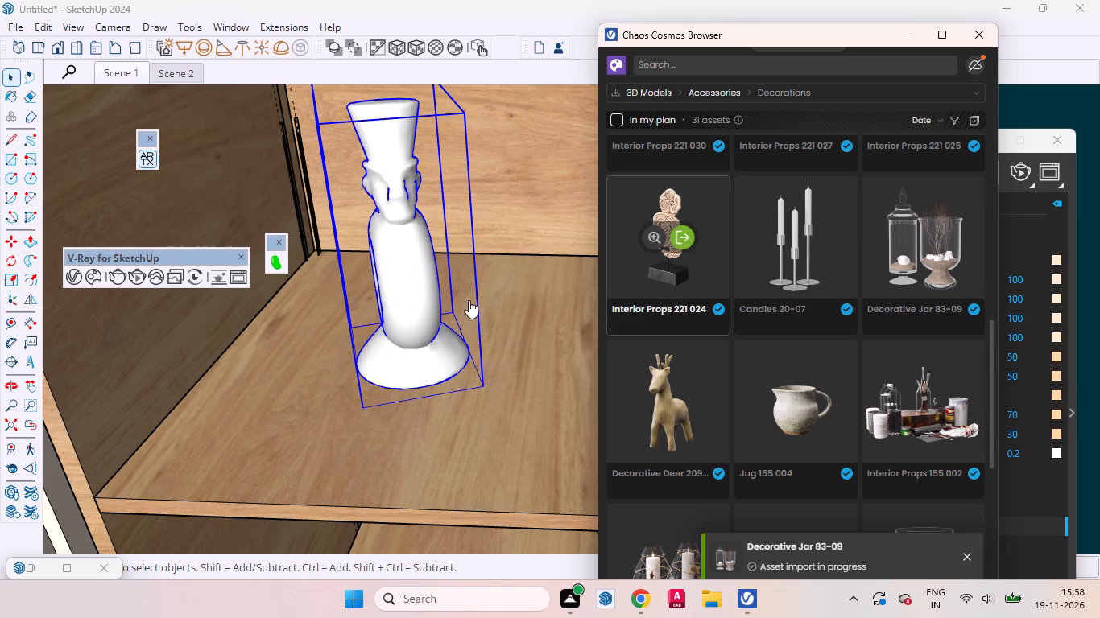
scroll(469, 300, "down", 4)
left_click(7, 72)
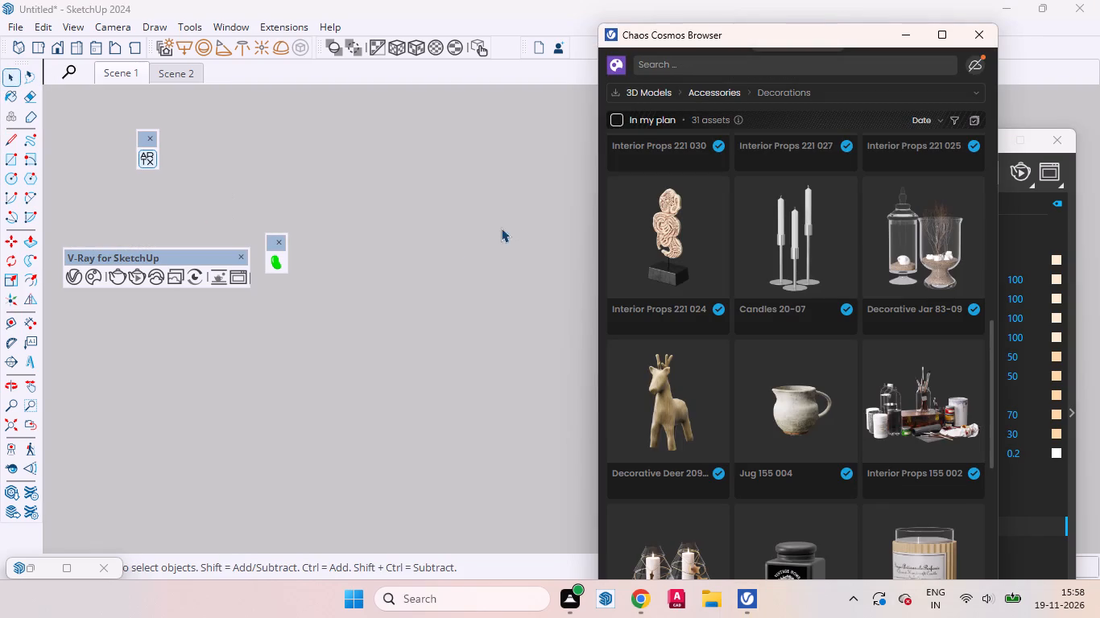
Return to the Scene 1 view and place Decorative Jar 83-09 on the shelf directly below the vase, discarding the extra copy.
left_click(111, 72)
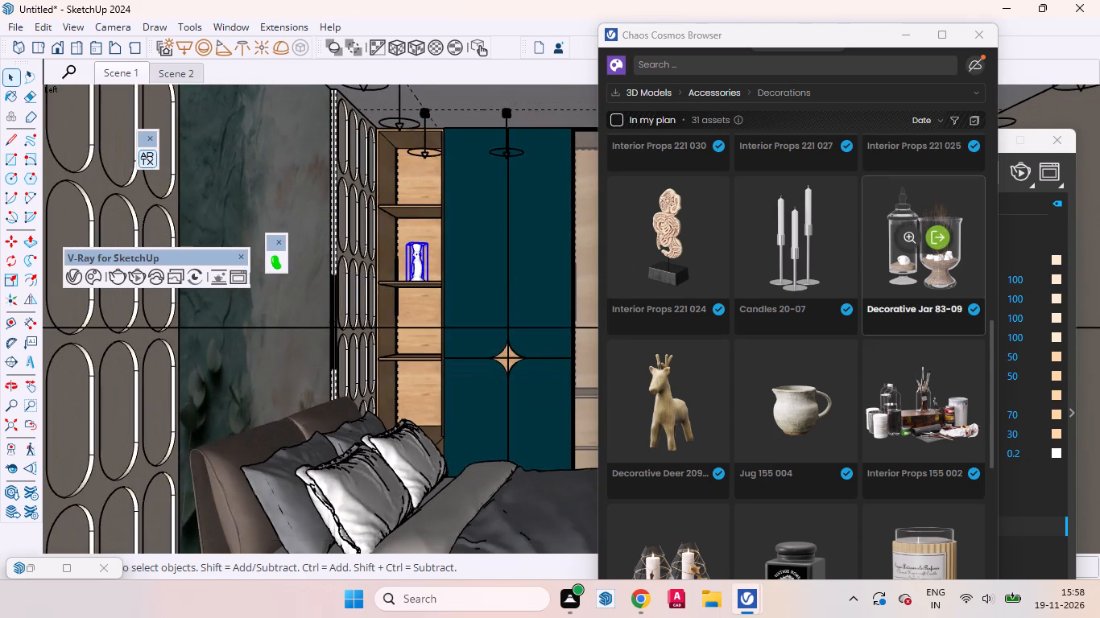
left_click(938, 237)
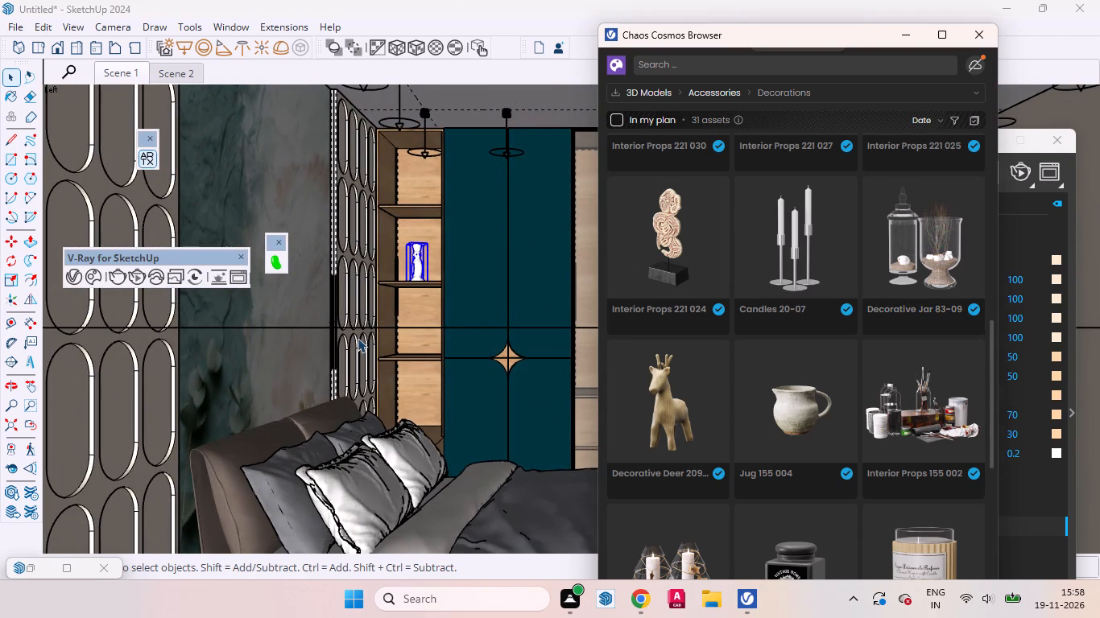
left_click_drag(809, 34, 560, 132)
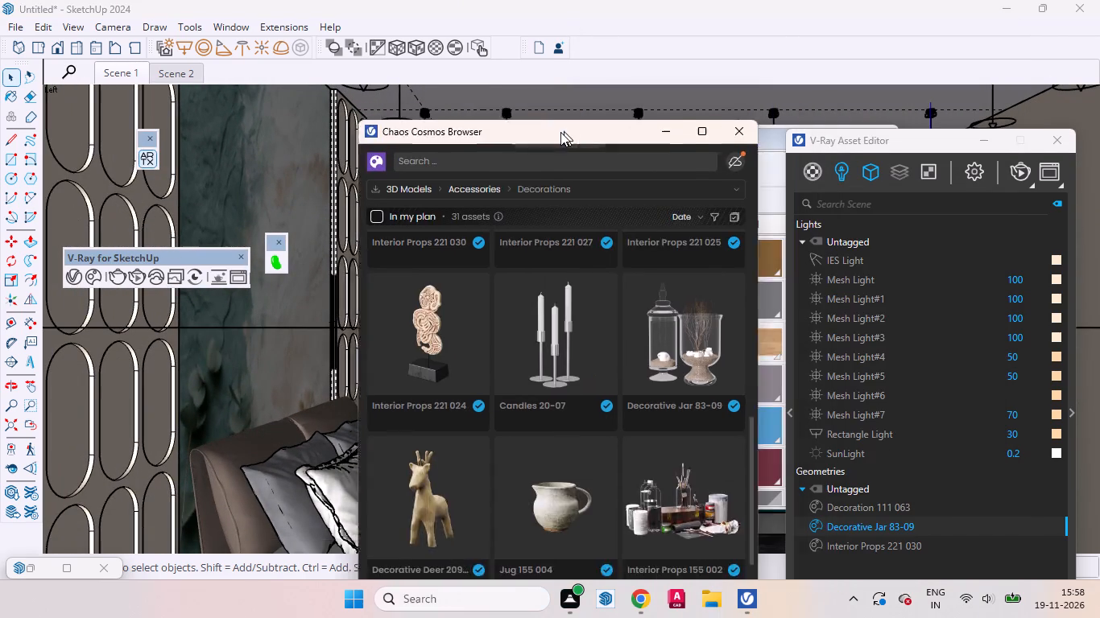
left_click_drag(560, 132, 225, 127)
scroll(333, 325, "down", 4)
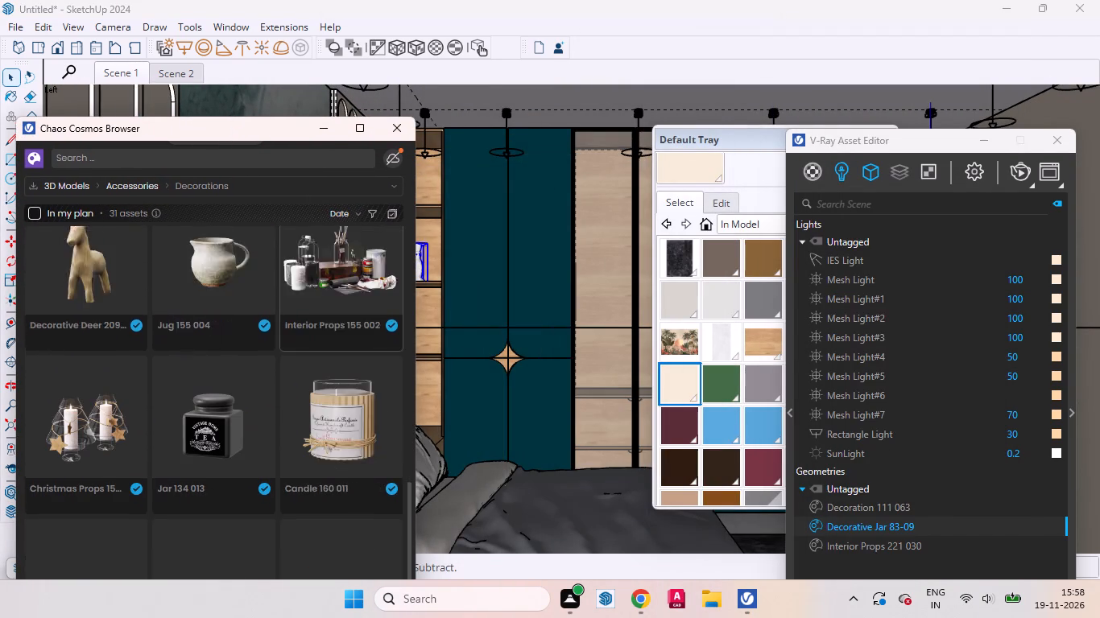
scroll(337, 324, "down", 1)
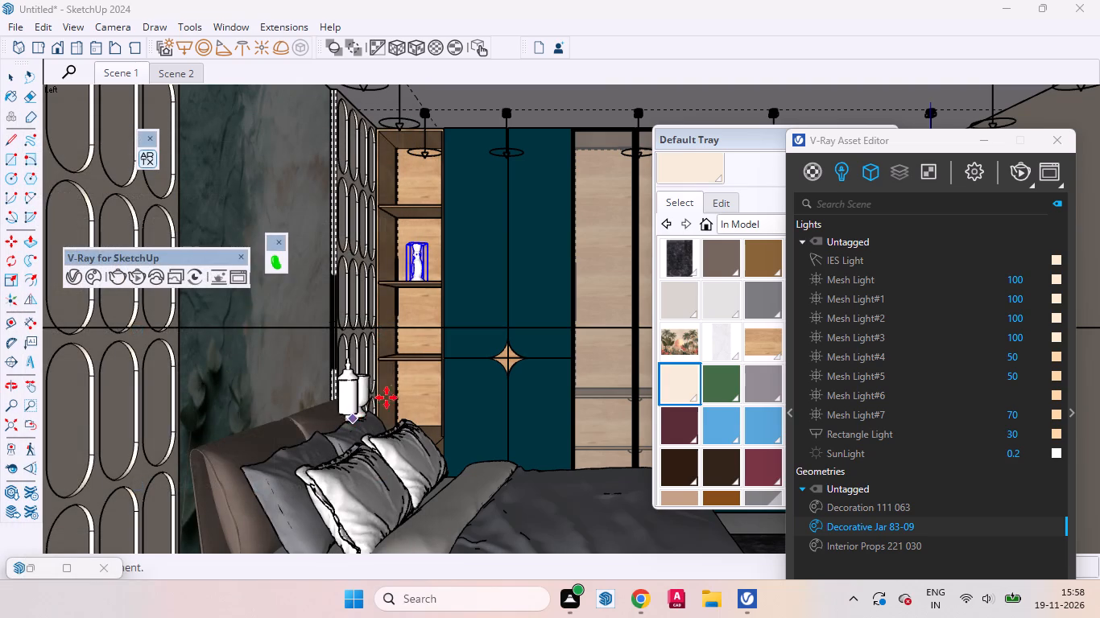
scroll(409, 351, "up", 12)
middle_click_drag(429, 378, 428, 444)
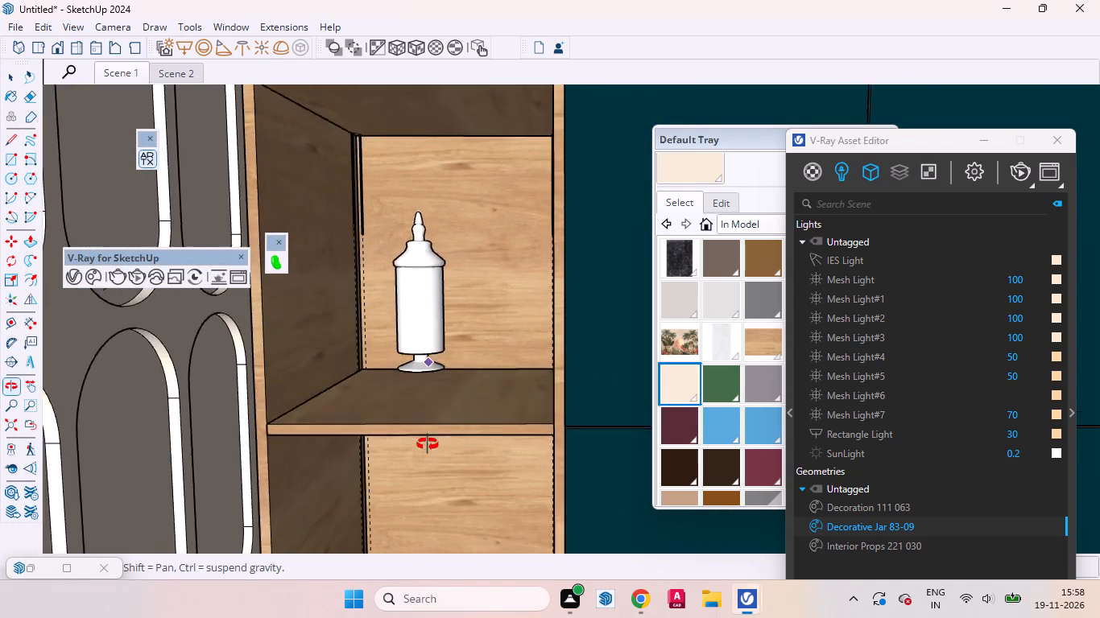
middle_click_drag(428, 444, 418, 491)
scroll(417, 485, "up", 1)
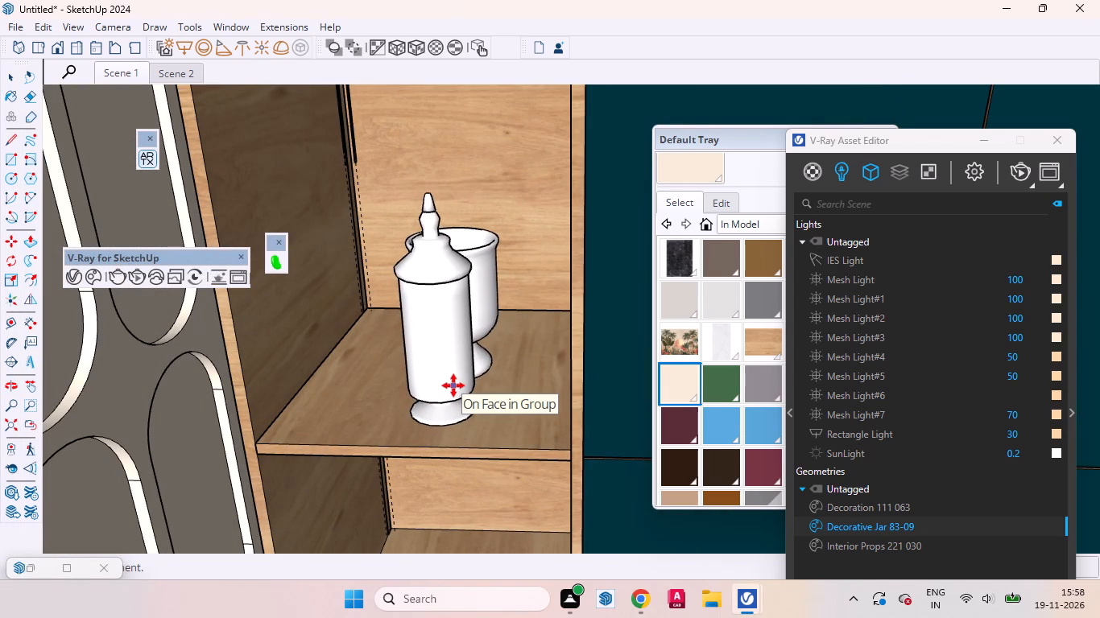
left_click(455, 379)
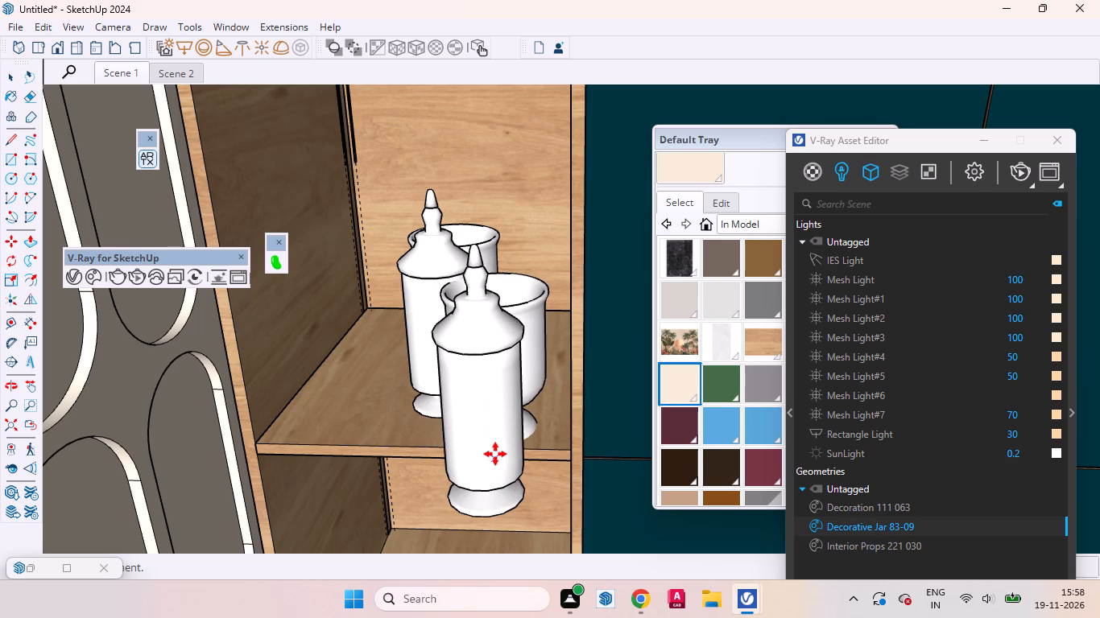
key("space")
left_click_drag(495, 454, 454, 455)
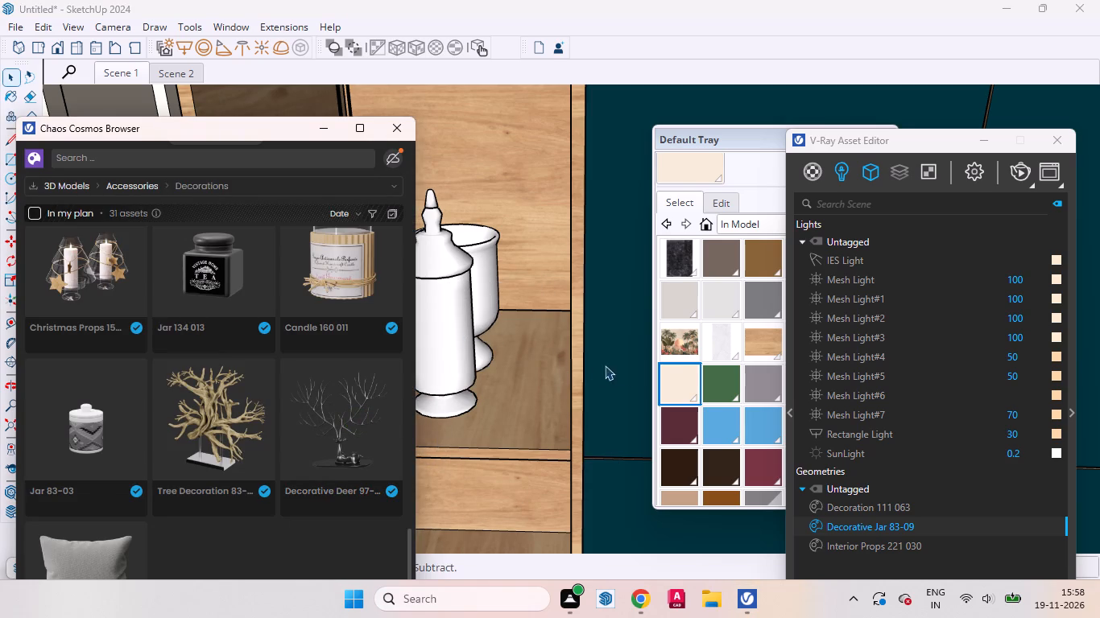
Import Decorative Deer 97-30 from Cosmos and place it on the shelf directly above the vase, discarding the extra copy.
left_click(358, 421)
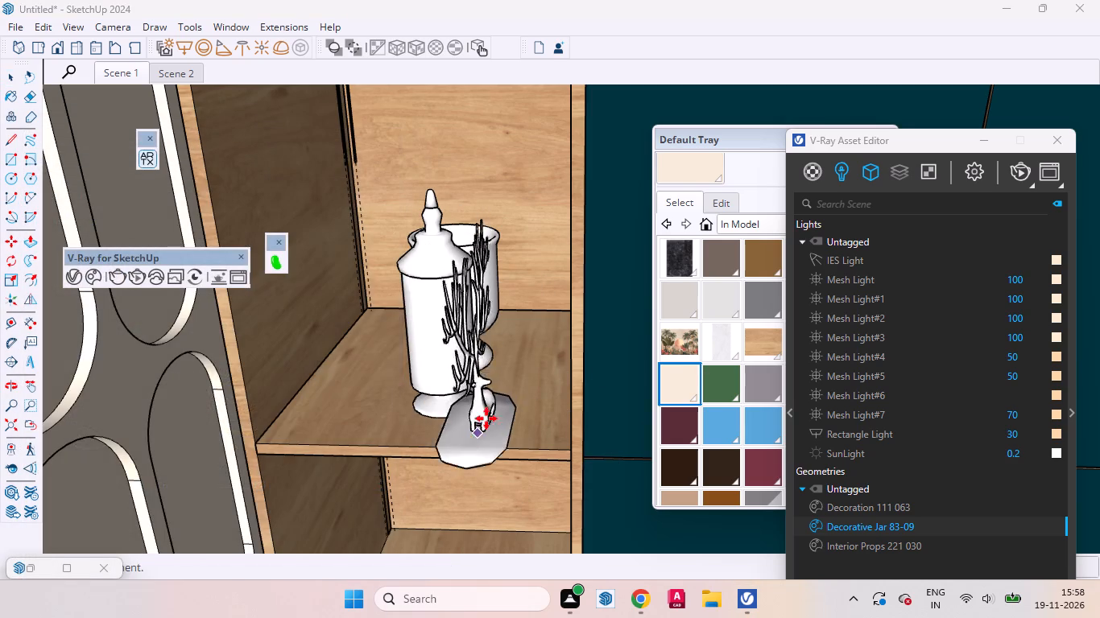
scroll(487, 382, "down", 14)
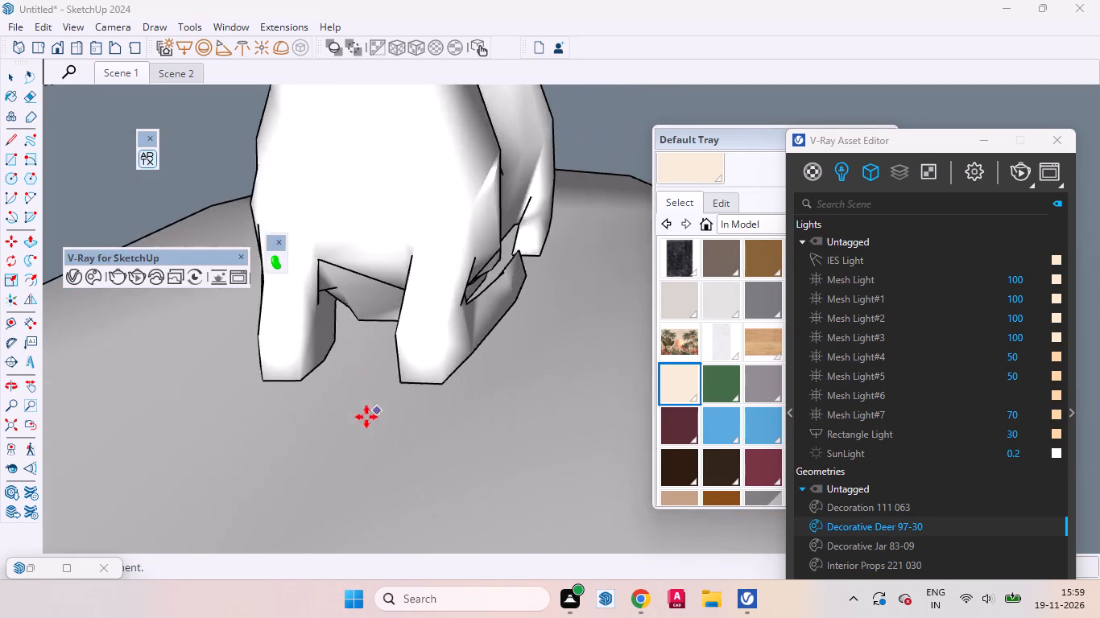
left_click(30, 426)
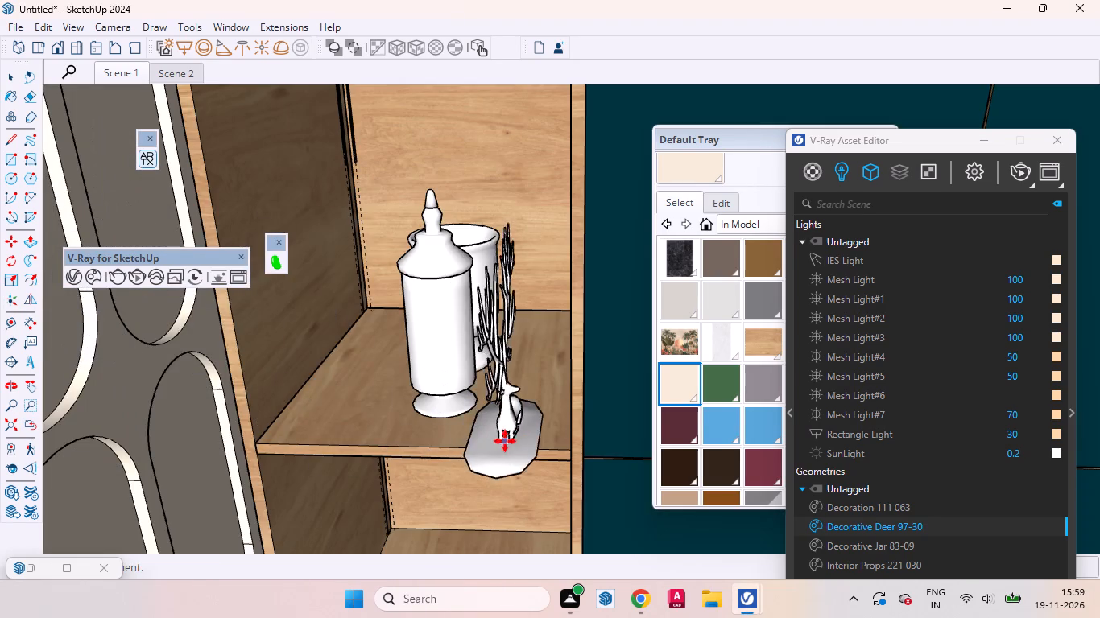
middle_click_drag(506, 436, 519, 389)
scroll(521, 396, "down", 9)
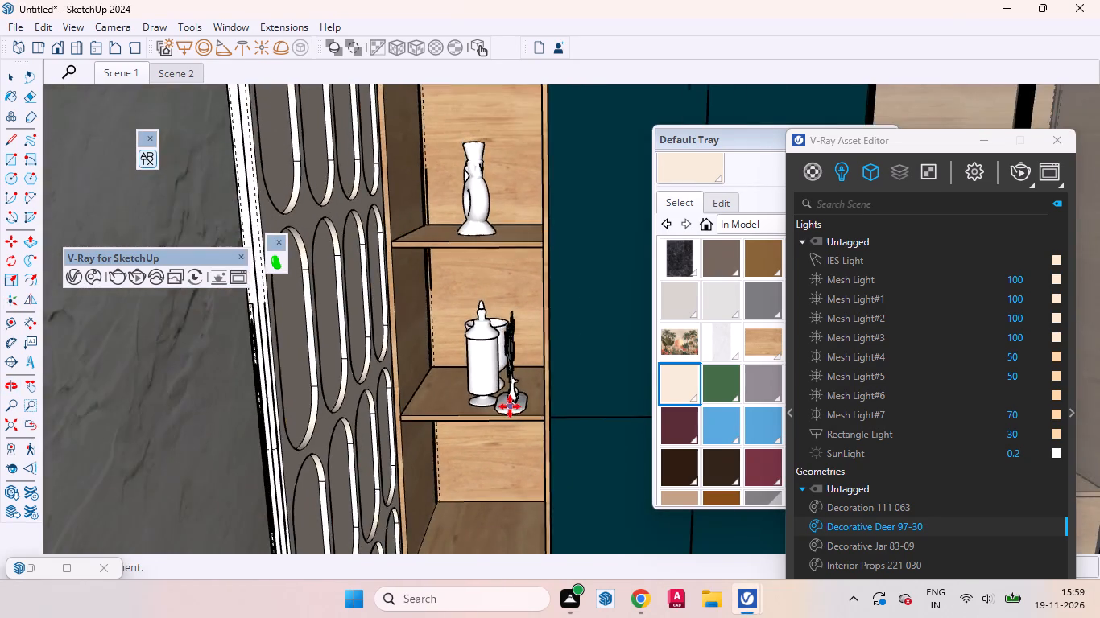
scroll(510, 406, "down", 2)
middle_click_drag(508, 416, 502, 403)
scroll(504, 412, "down", 4)
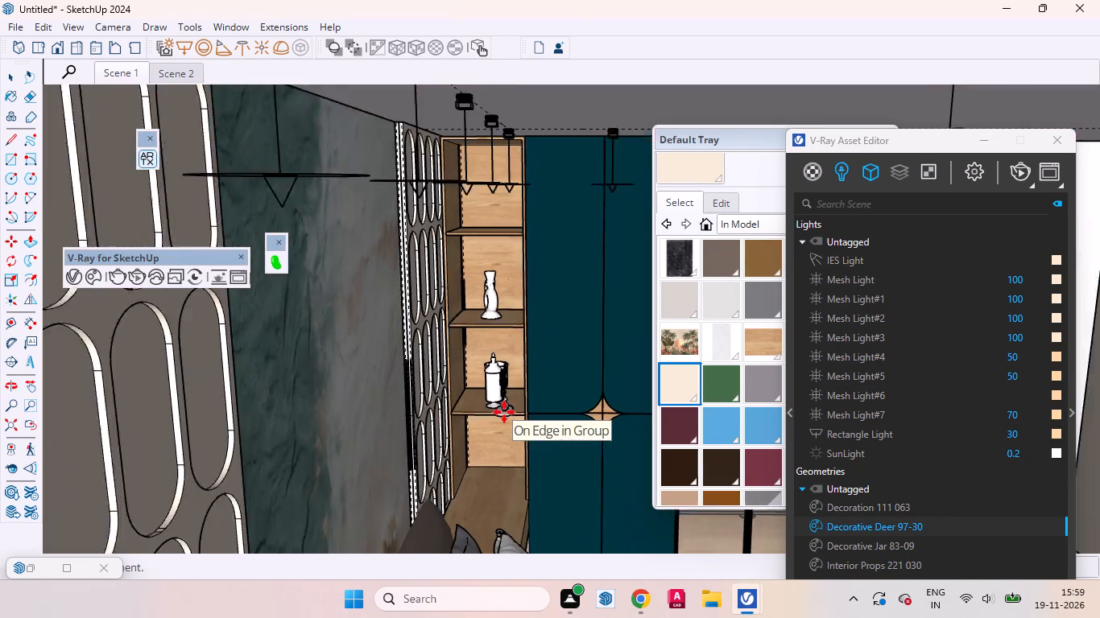
scroll(504, 412, "down", 1)
scroll(499, 255, "up", 12)
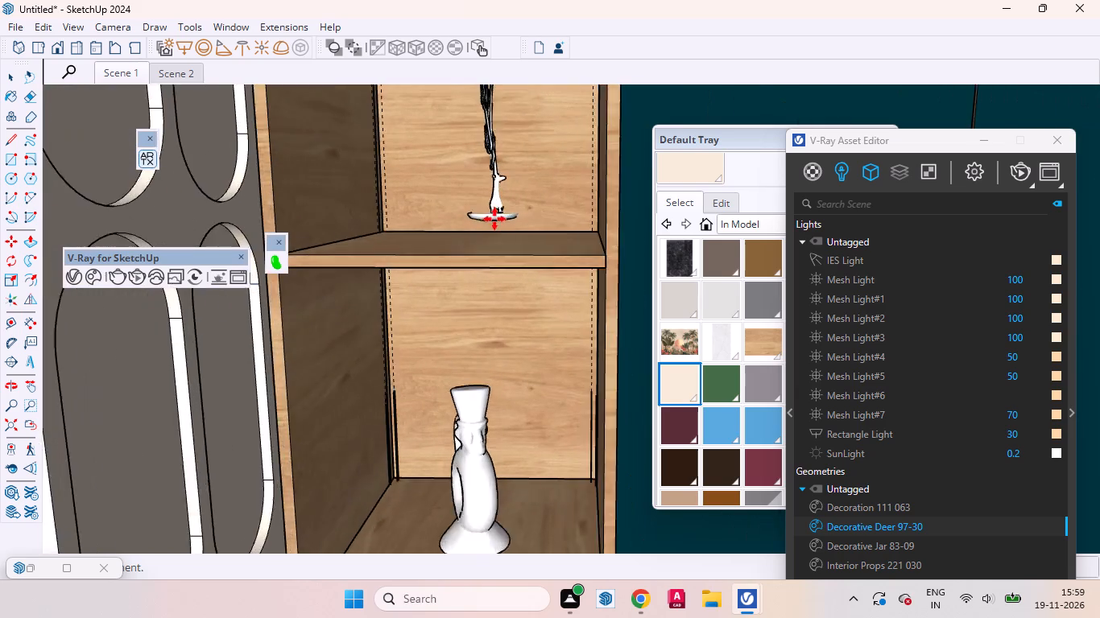
scroll(494, 219, "up", 4)
left_click(466, 260)
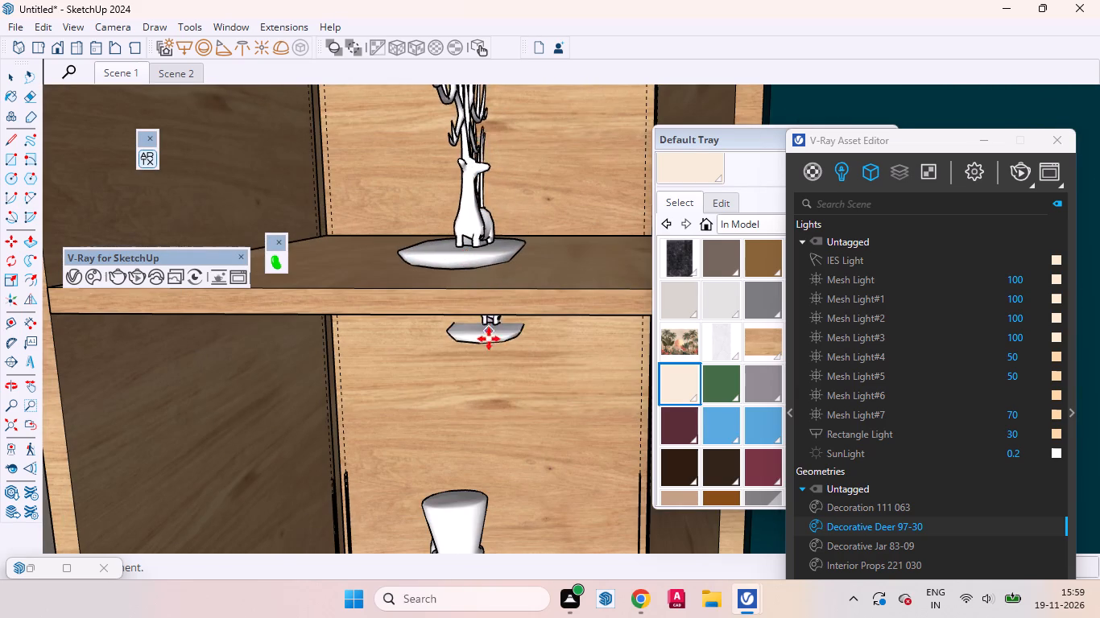
key("space")
Rotate the decorative deer 90 degrees about its vertical axis so its antlers spread across the shelf's width.
scroll(556, 279, "down", 6)
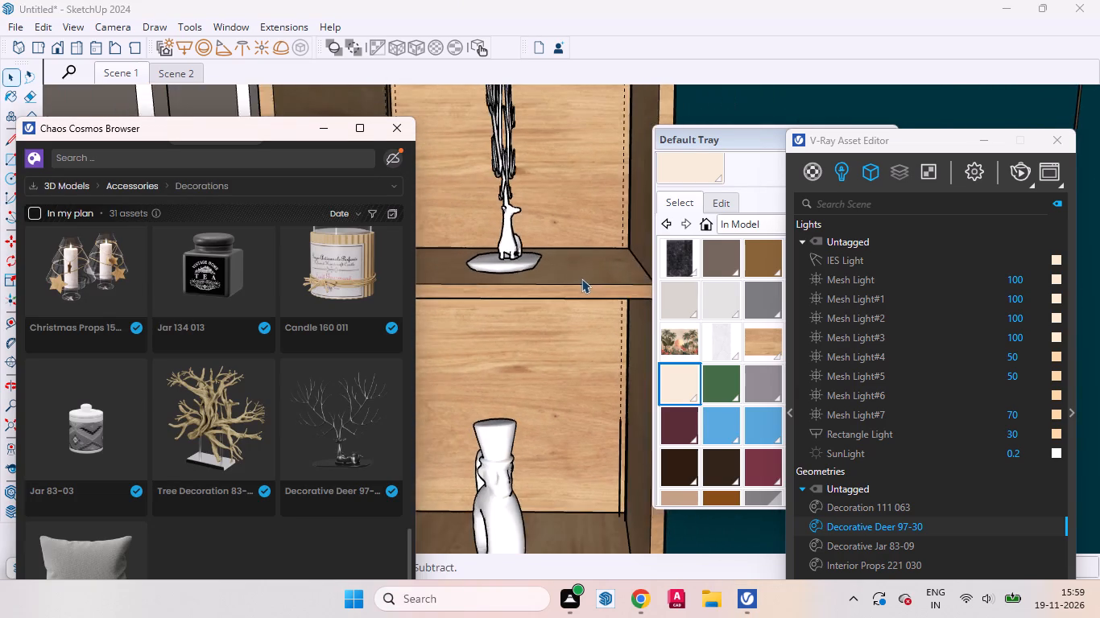
scroll(581, 278, "down", 4)
middle_click_drag(617, 278, 553, 305)
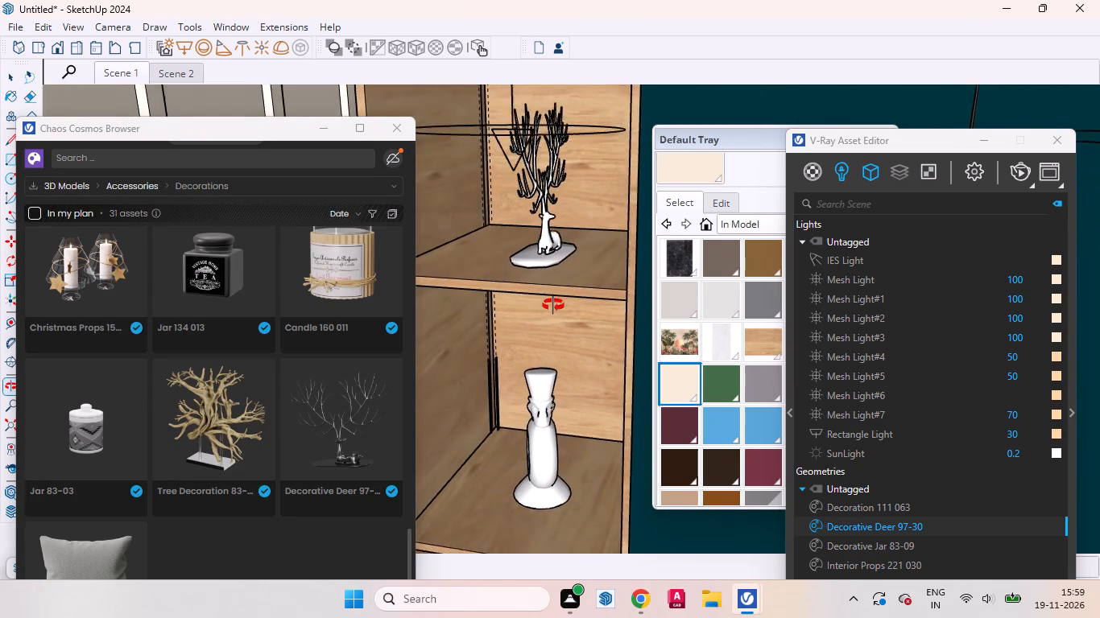
middle_click_drag(553, 305, 554, 303)
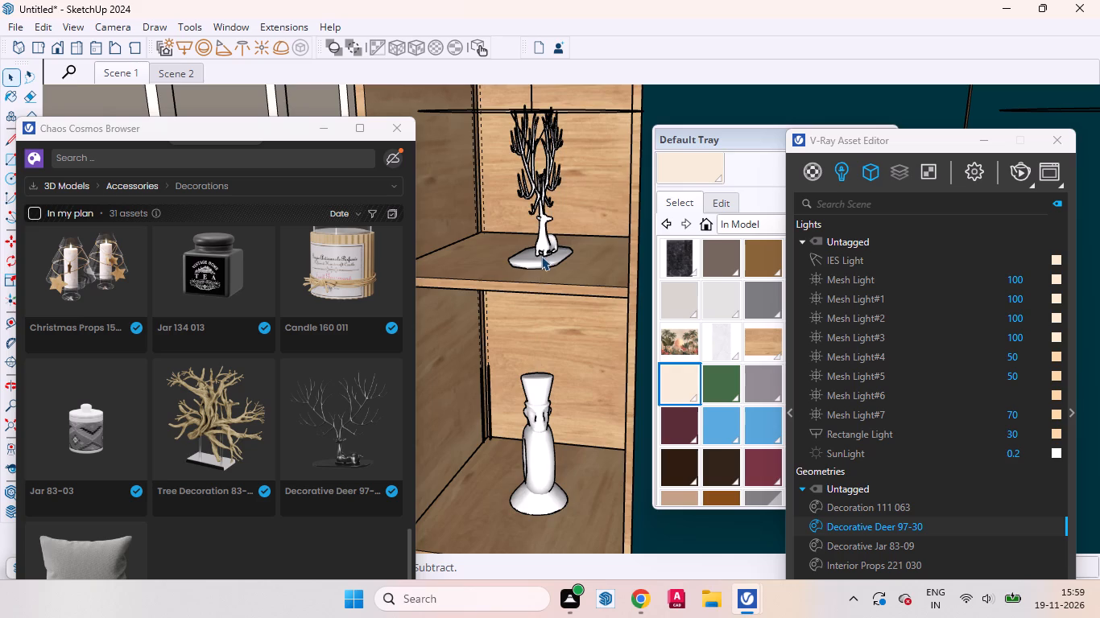
left_click(541, 255)
scroll(554, 237, "up", 3)
scroll(594, 240, "down", 6)
middle_click_drag(598, 249, 568, 266)
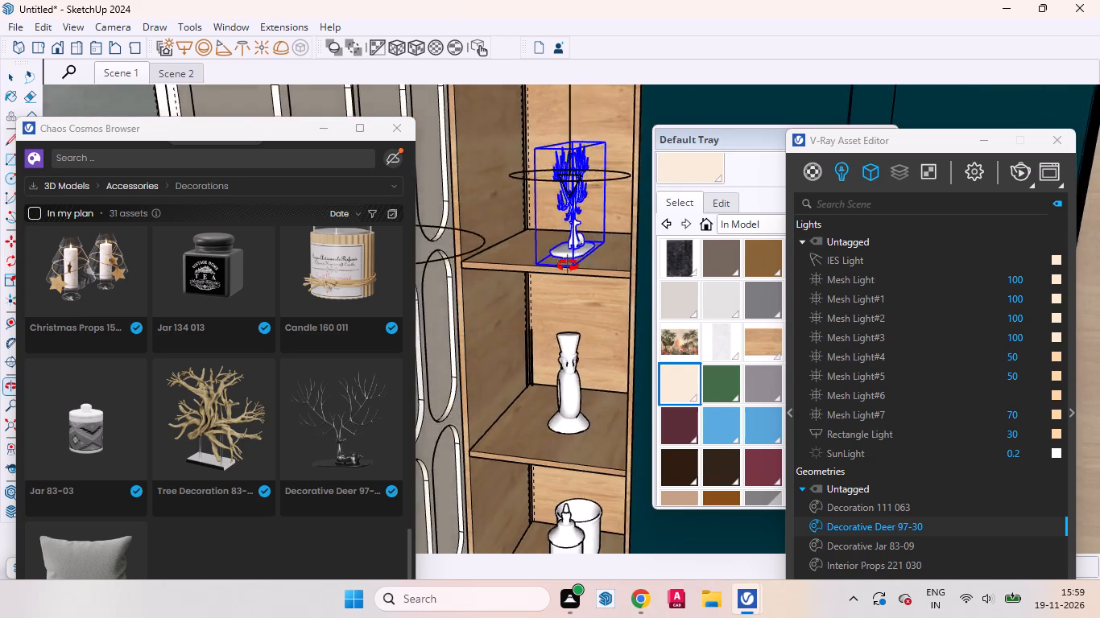
middle_click_drag(568, 266, 577, 295)
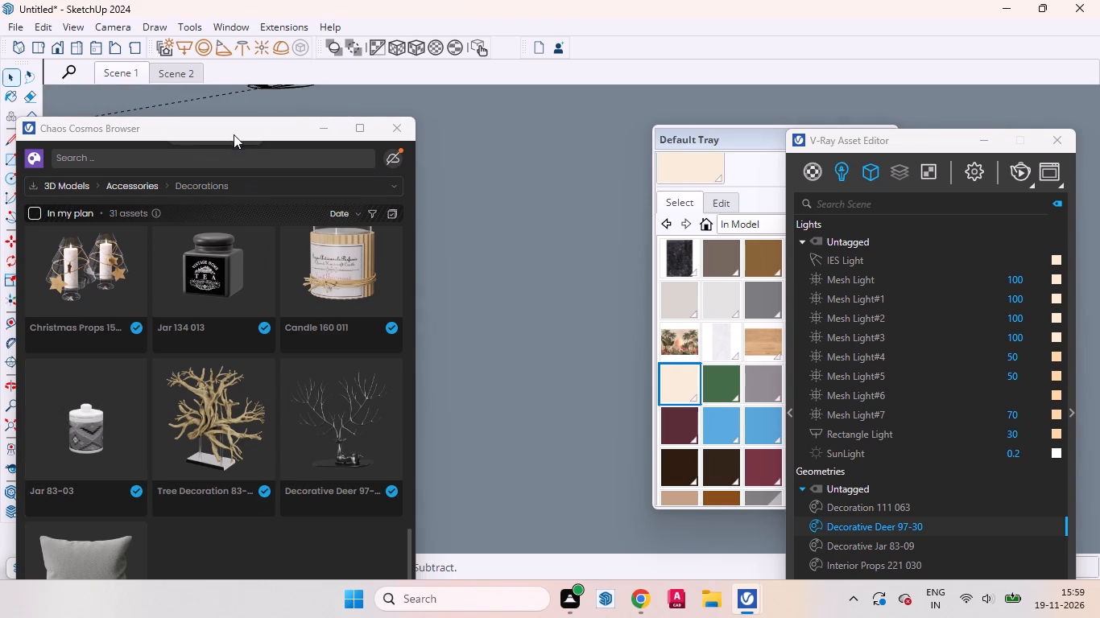
left_click_drag(234, 134, 344, 398)
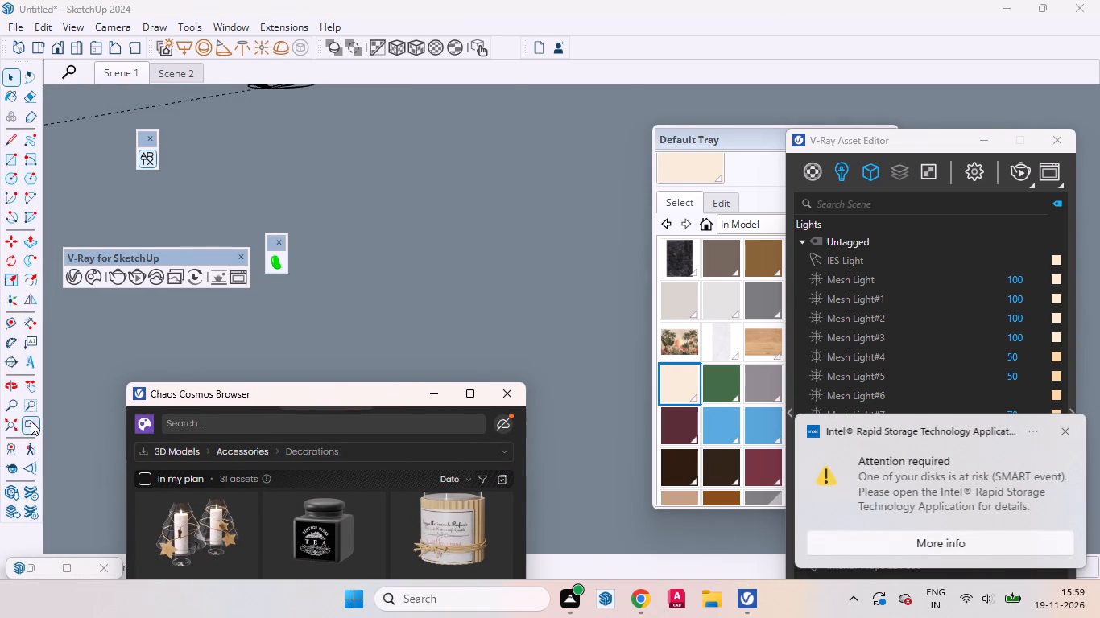
left_click(31, 421)
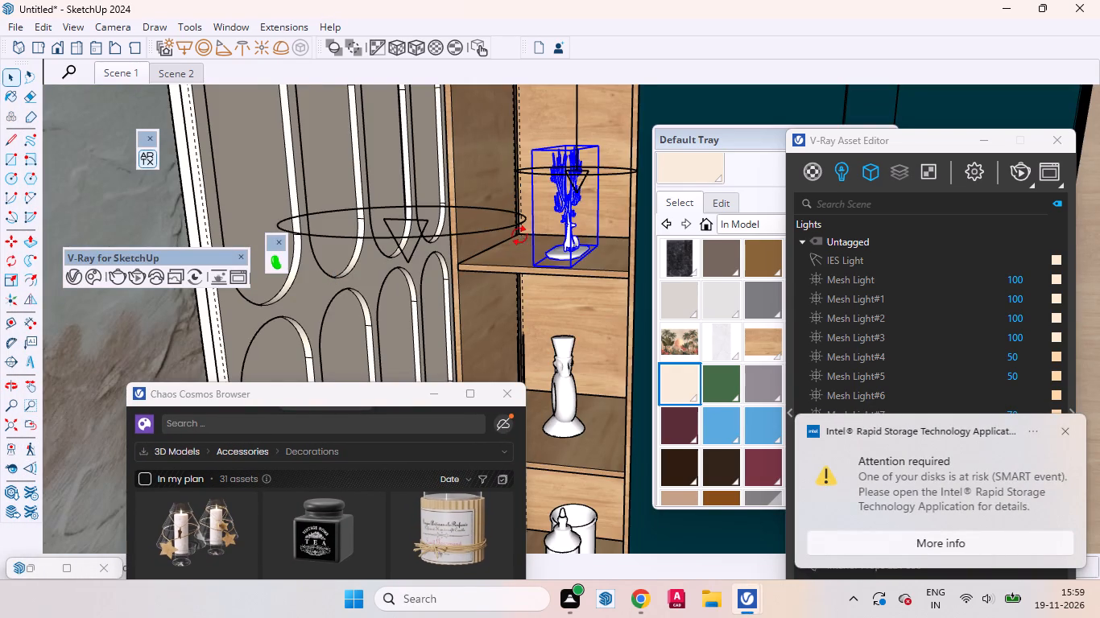
key("q")
scroll(613, 245, "up", 5)
left_click(602, 245)
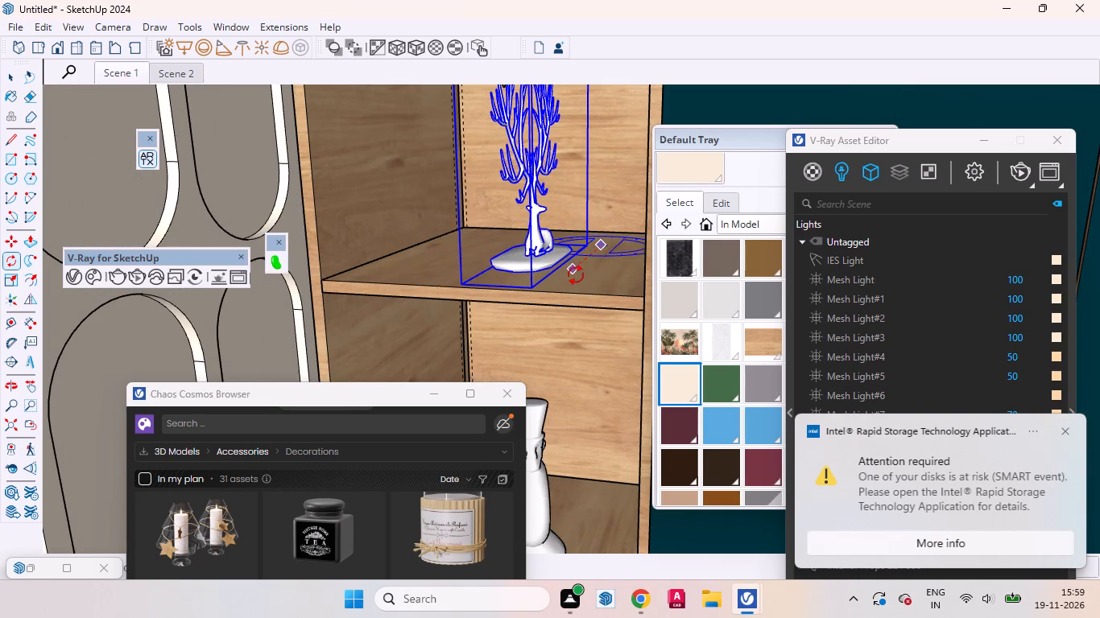
left_click(576, 275)
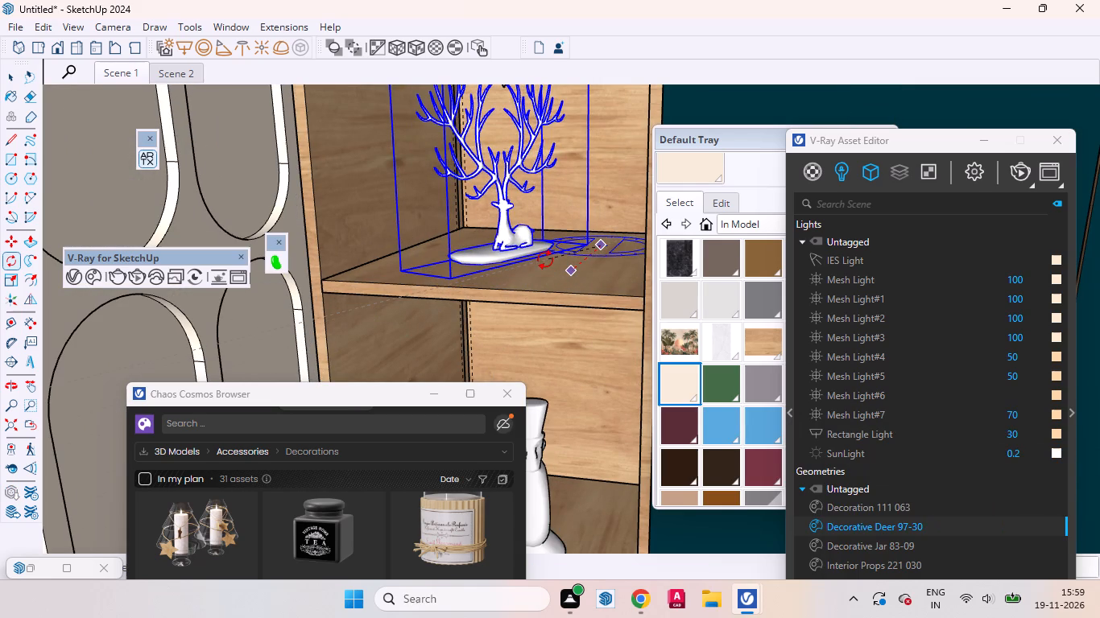
type("90")
key("Return")
key("space")
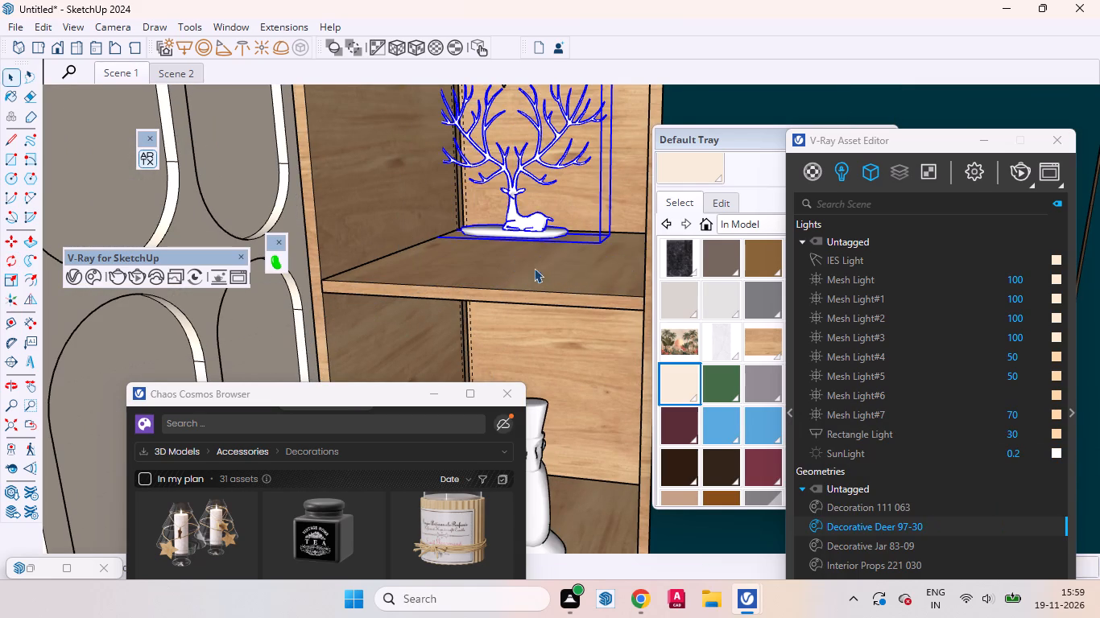
Move the rotated deer forward from the back panel in two moves, centring it on its shelf.
middle_click_drag(551, 269, 581, 280)
scroll(557, 273, "up", 1)
key("m")
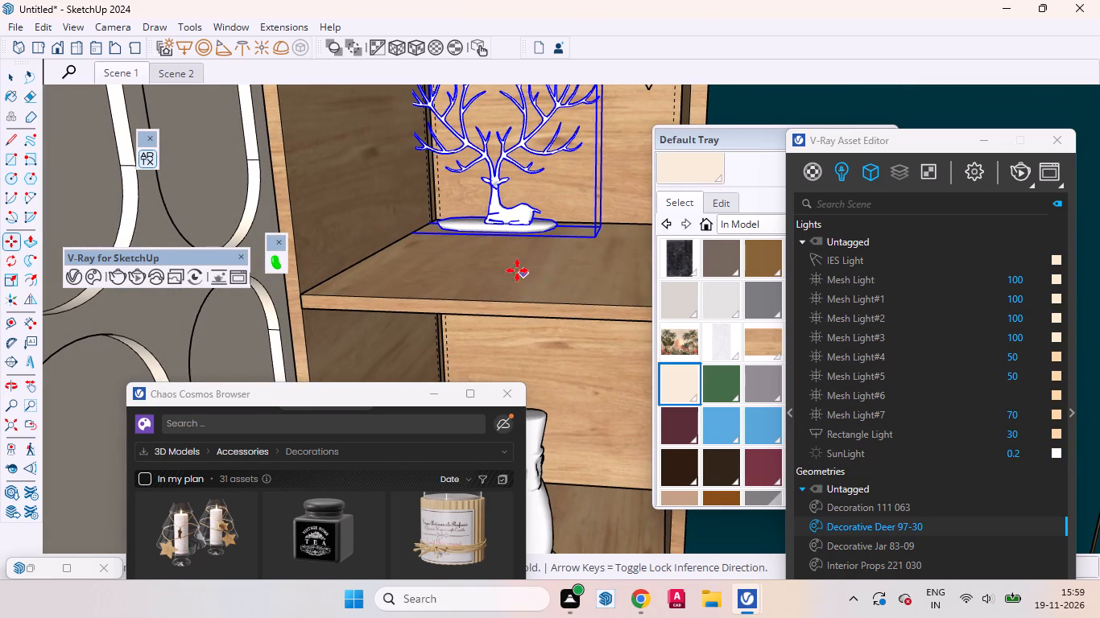
left_click(515, 270)
left_click(556, 275)
left_click(557, 252)
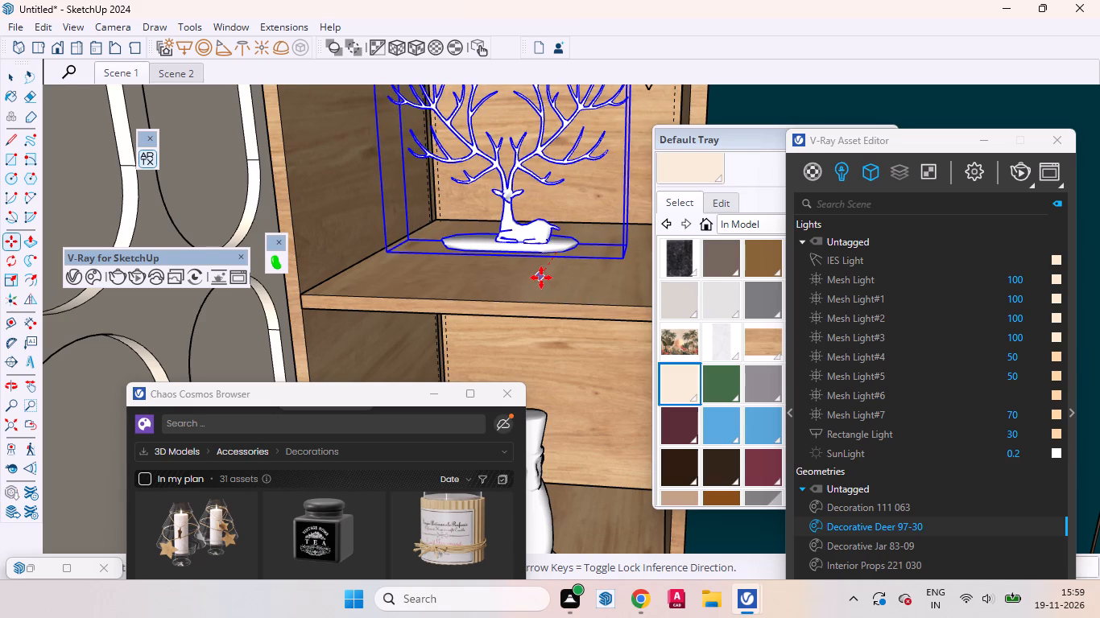
left_click(536, 285)
key("space")
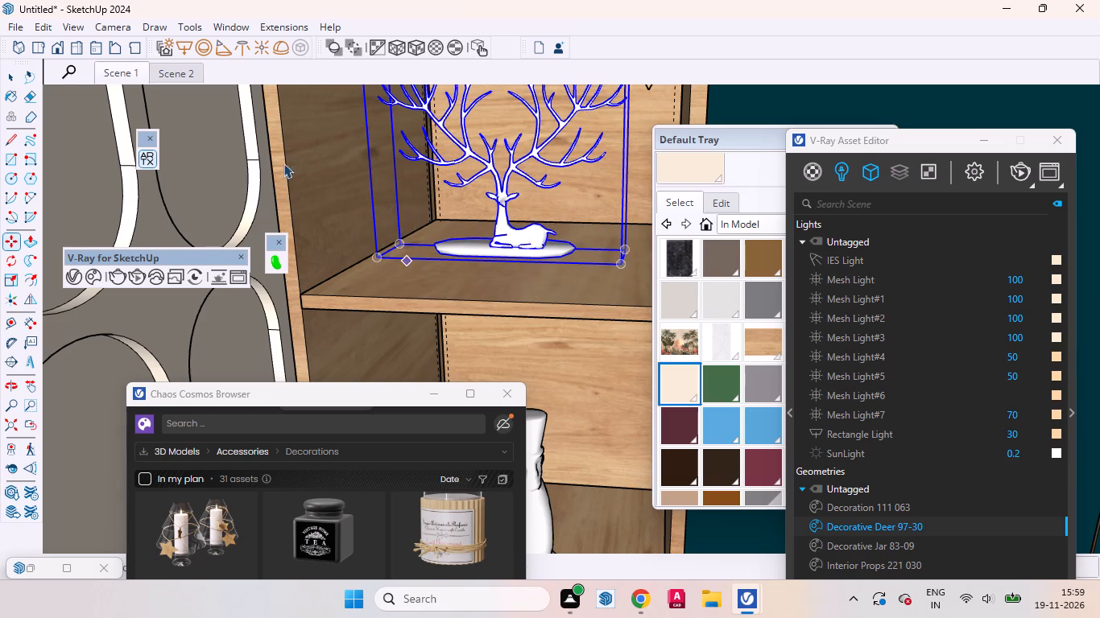
Rotate the decorative jar set below the vase 90 degrees about its vertical axis so both jars stand side by side.
left_click(125, 76)
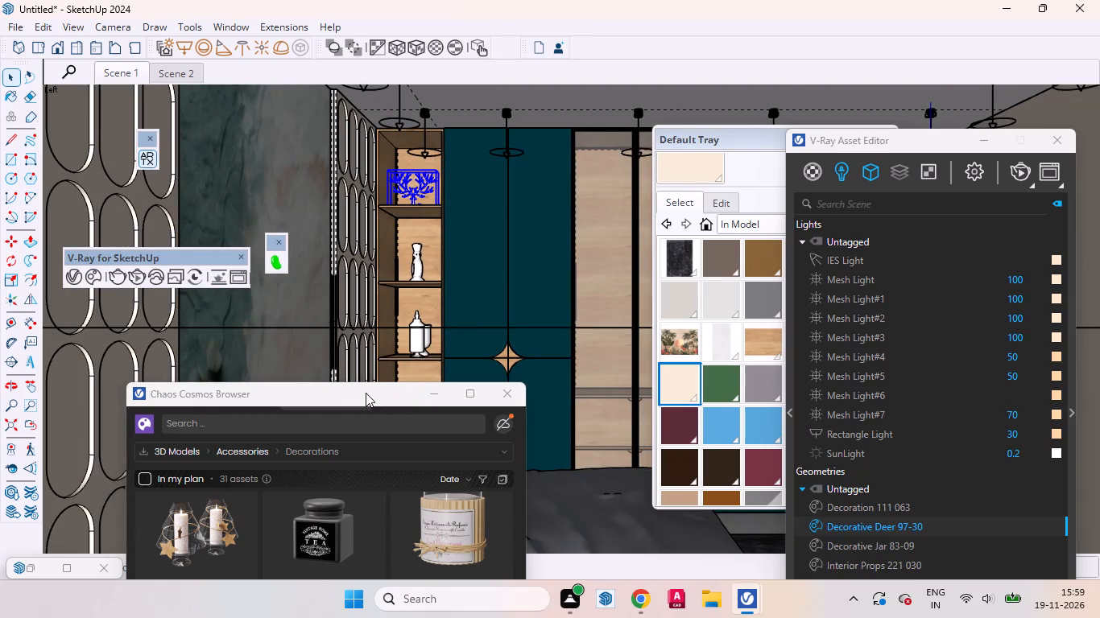
left_click_drag(349, 397, 759, 246)
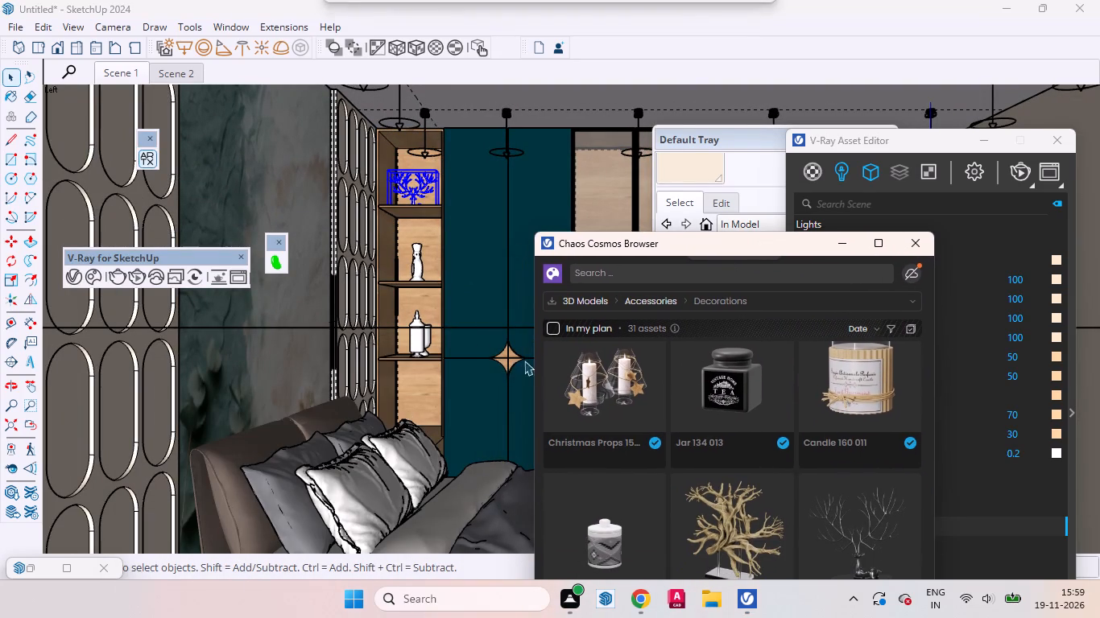
scroll(424, 333, "up", 11)
left_click(418, 344)
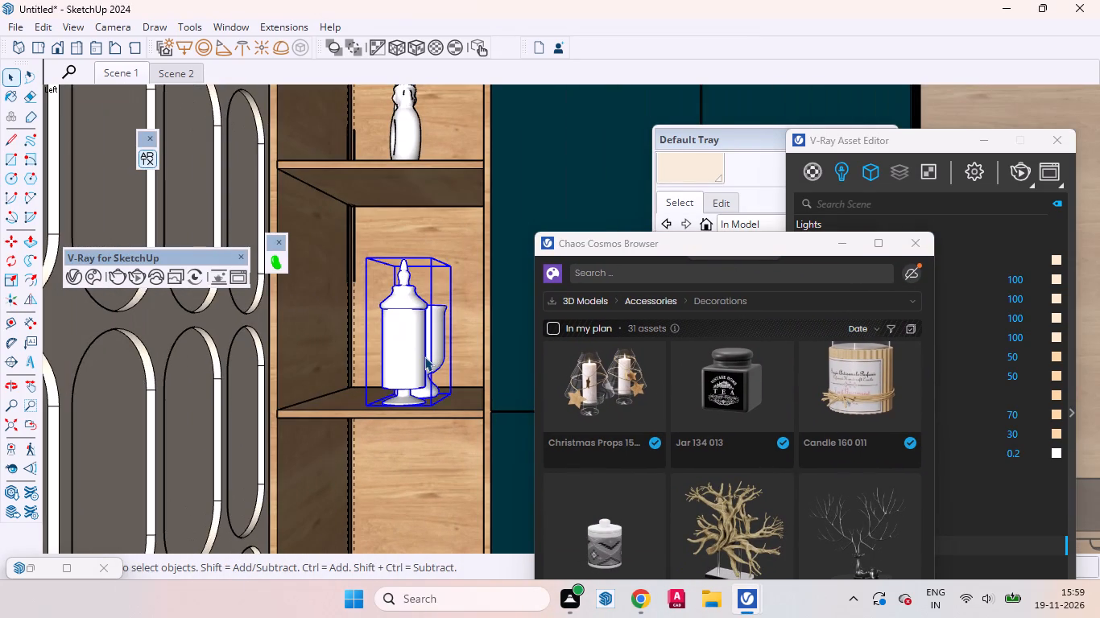
key("q")
scroll(474, 381, "up", 7)
middle_click_drag(463, 389, 465, 429)
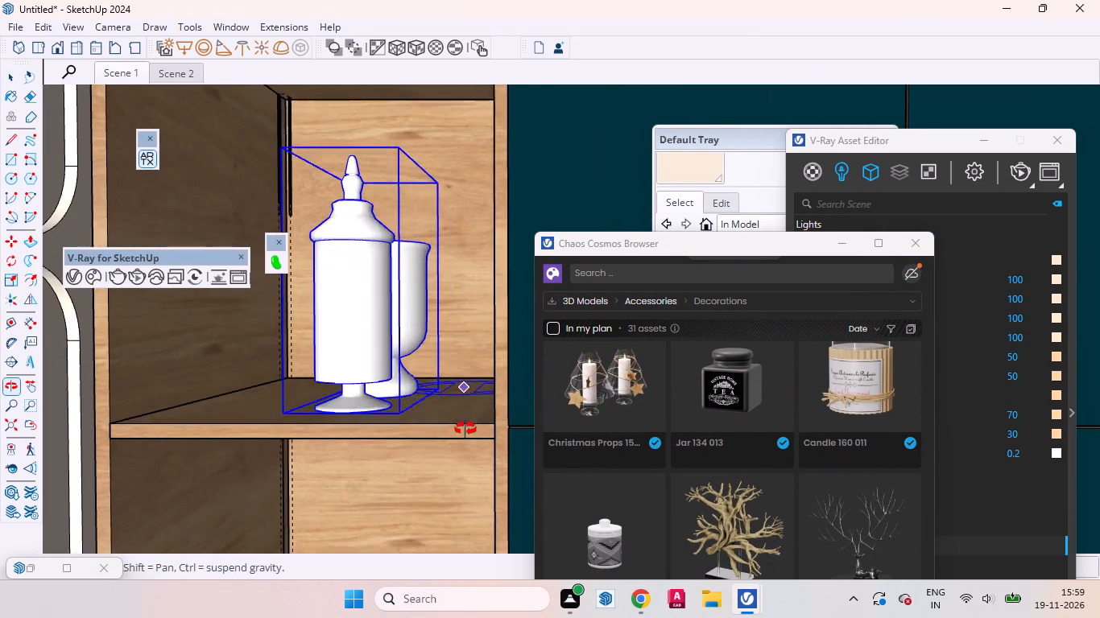
middle_click_drag(465, 429, 459, 464)
left_click(455, 377)
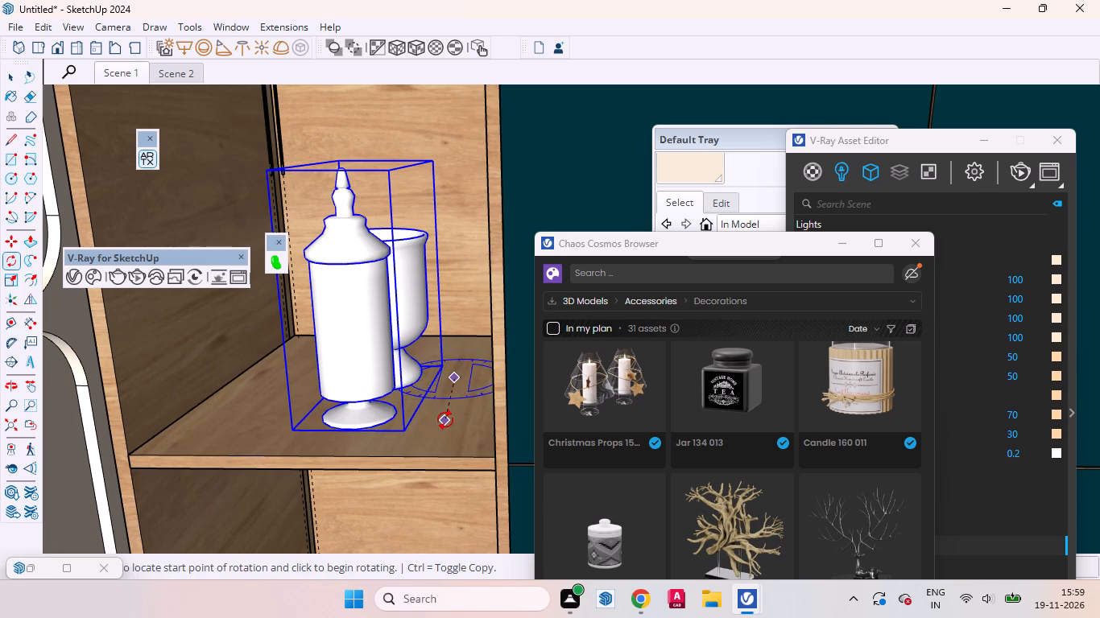
left_click(445, 420)
type("90")
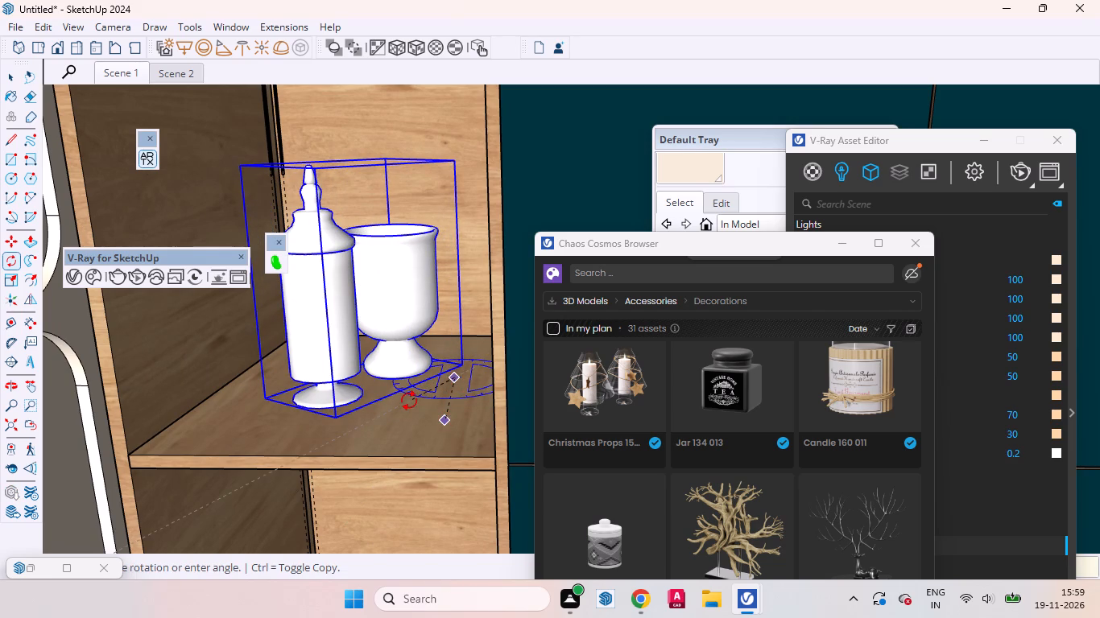
key("Return")
key("space")
Move the jar set away from the shelf's side panel and slightly forward so both jars sit within the shelf.
key("m")
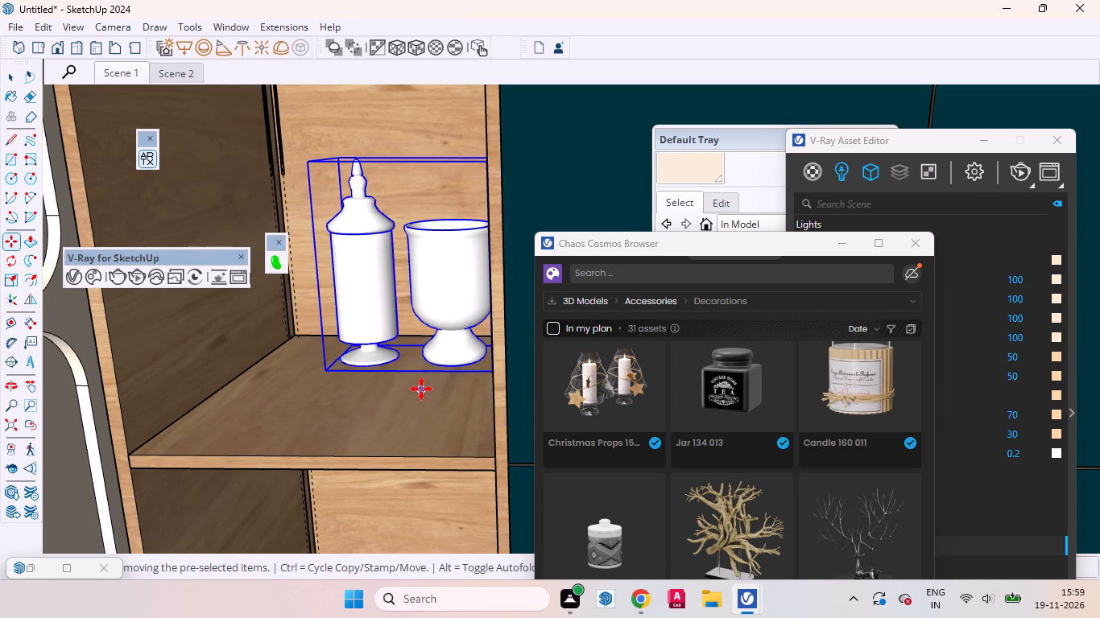
left_click(421, 389)
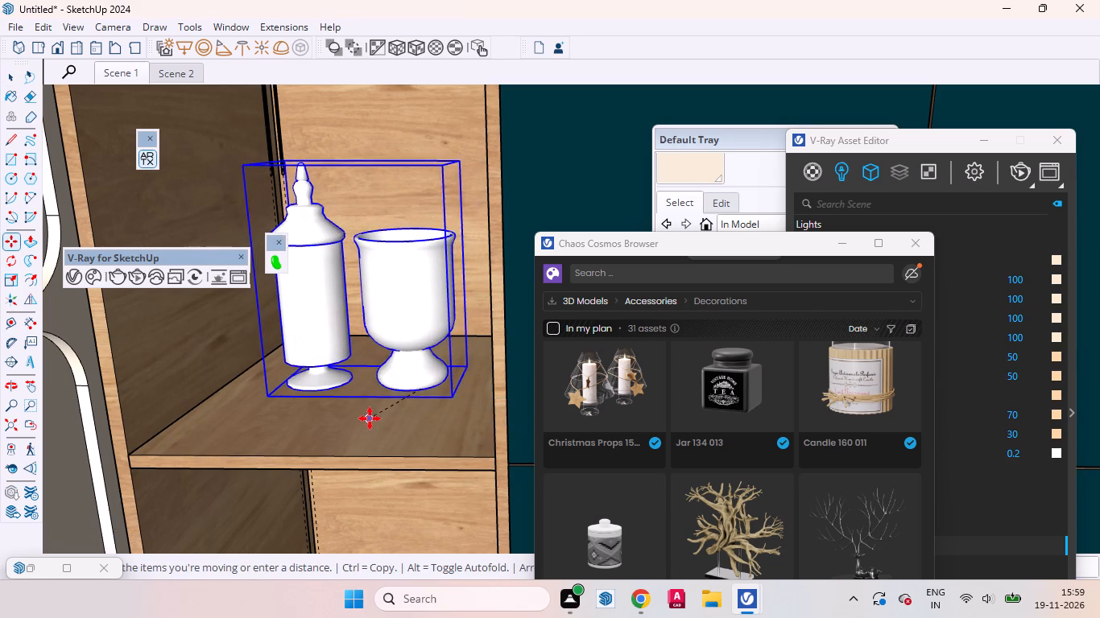
left_click(371, 423)
key("space")
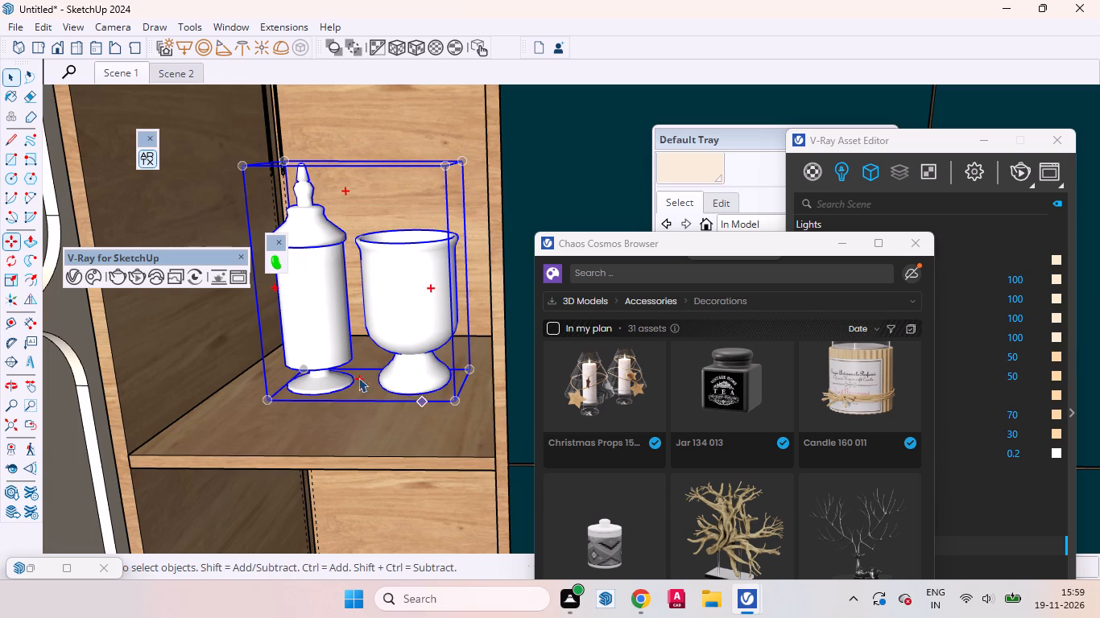
Switch the Cosmos browser from Decorations to the Potted plants category under Vegetation, with the model in the Scene 1 view.
left_click(120, 74)
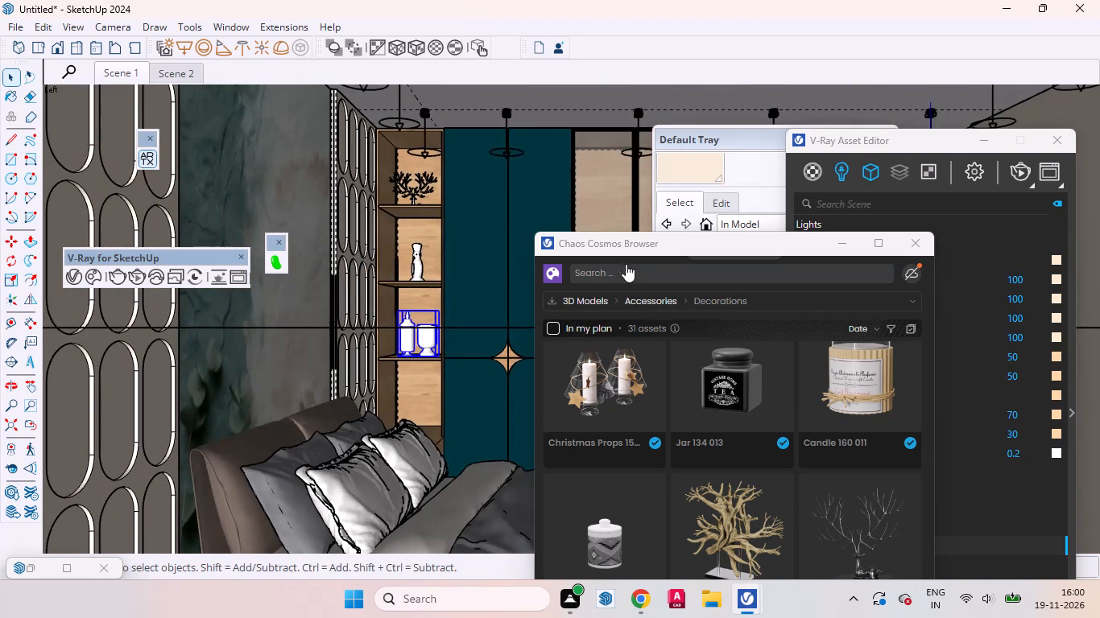
left_click_drag(718, 244, 675, 126)
scroll(684, 348, "down", 3)
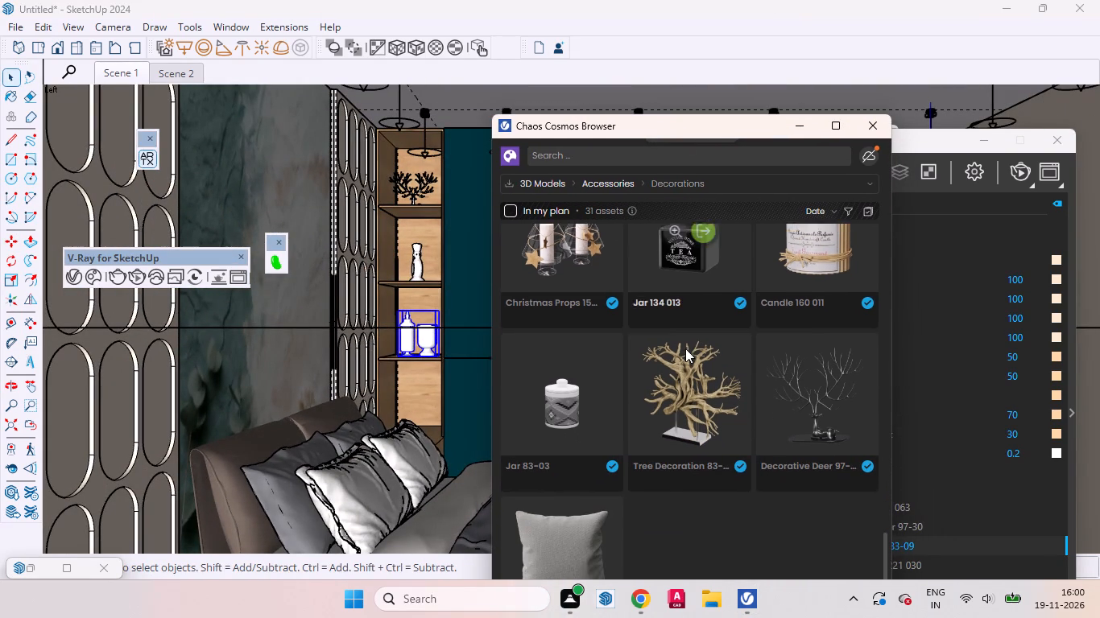
scroll(686, 349, "down", 3)
scroll(687, 352, "up", 12)
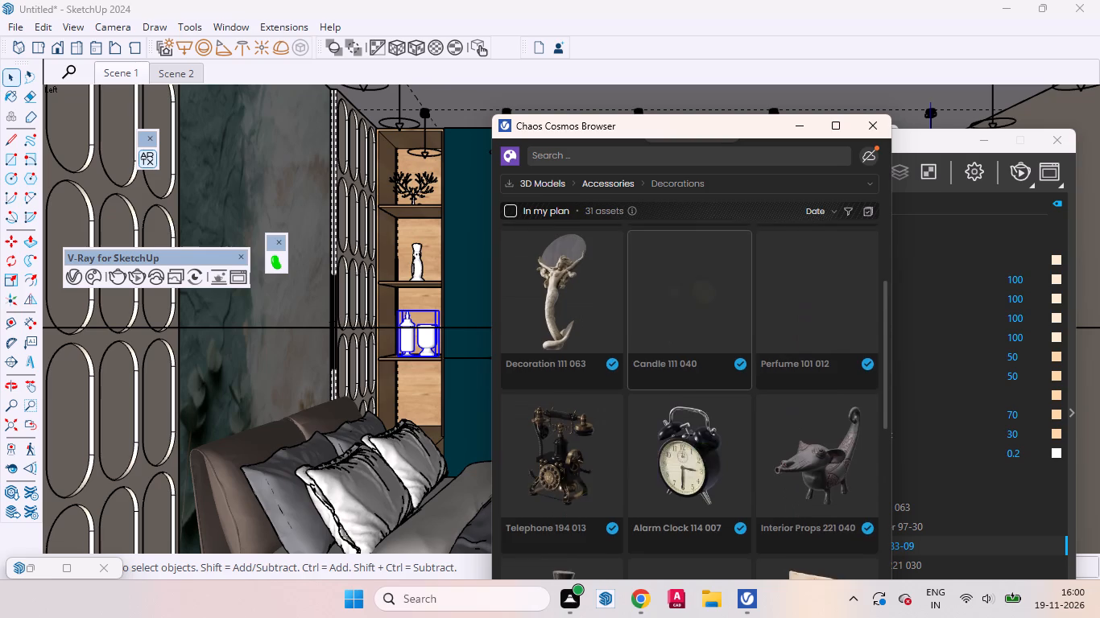
scroll(689, 352, "up", 9)
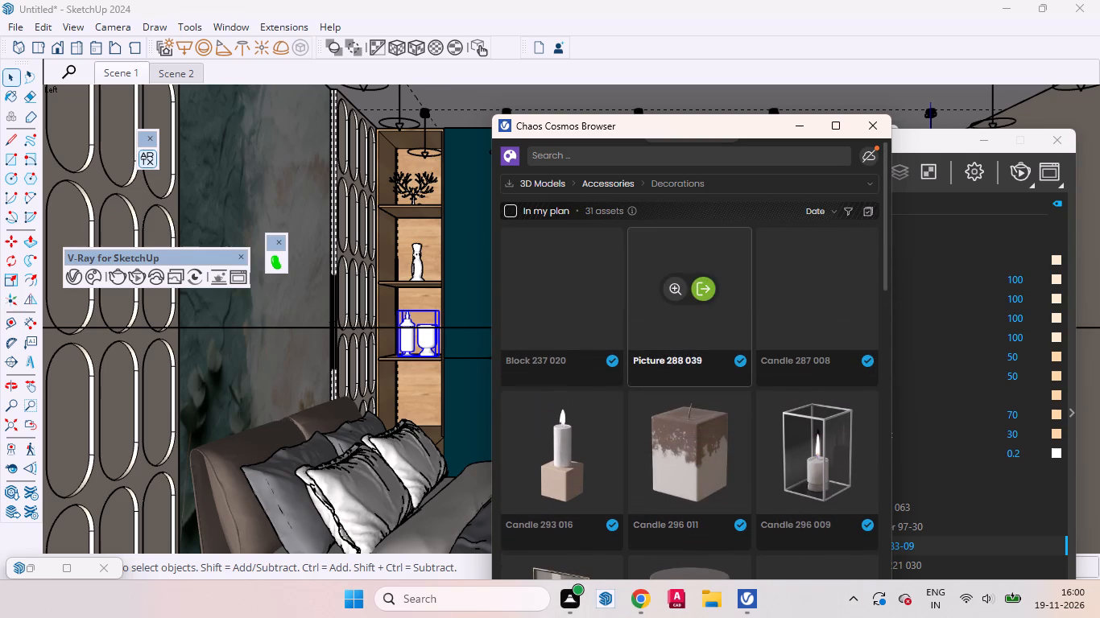
left_click(870, 180)
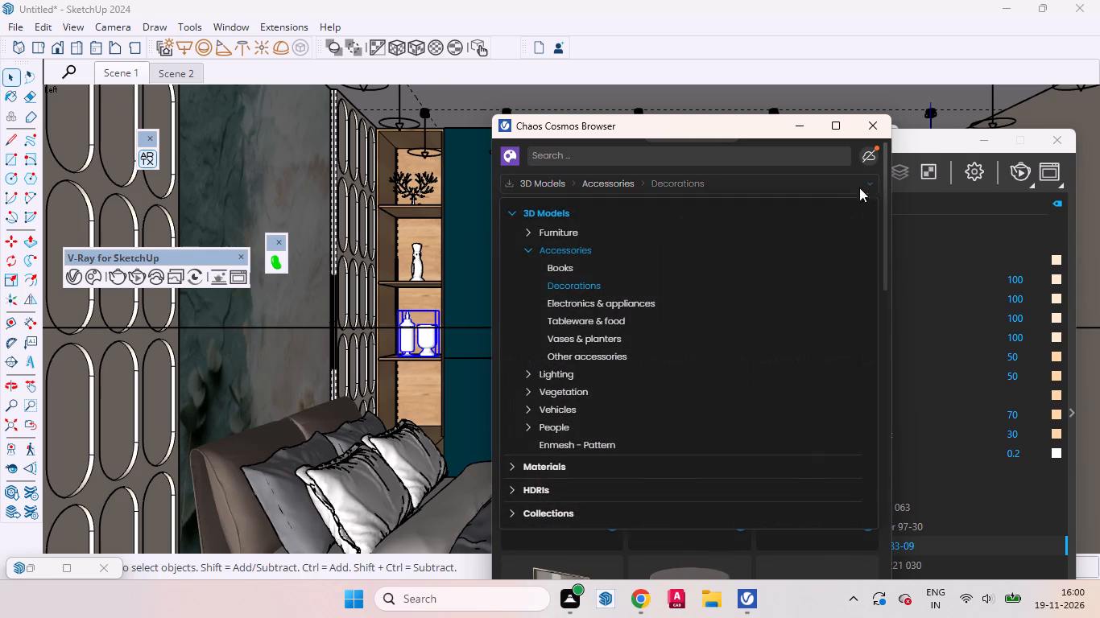
left_click(560, 384)
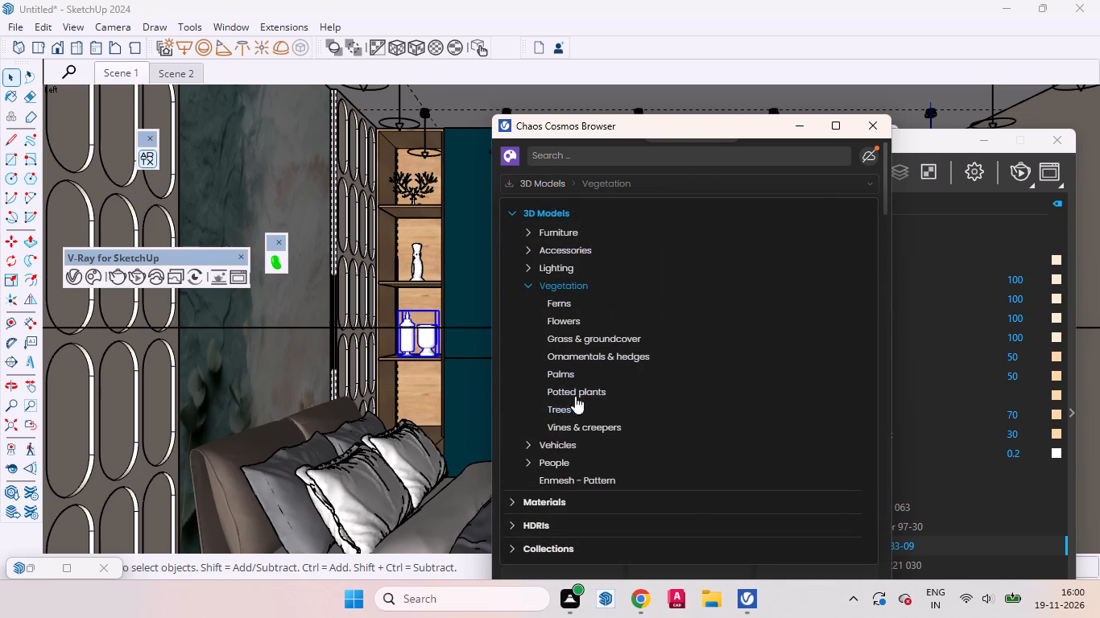
left_click(581, 390)
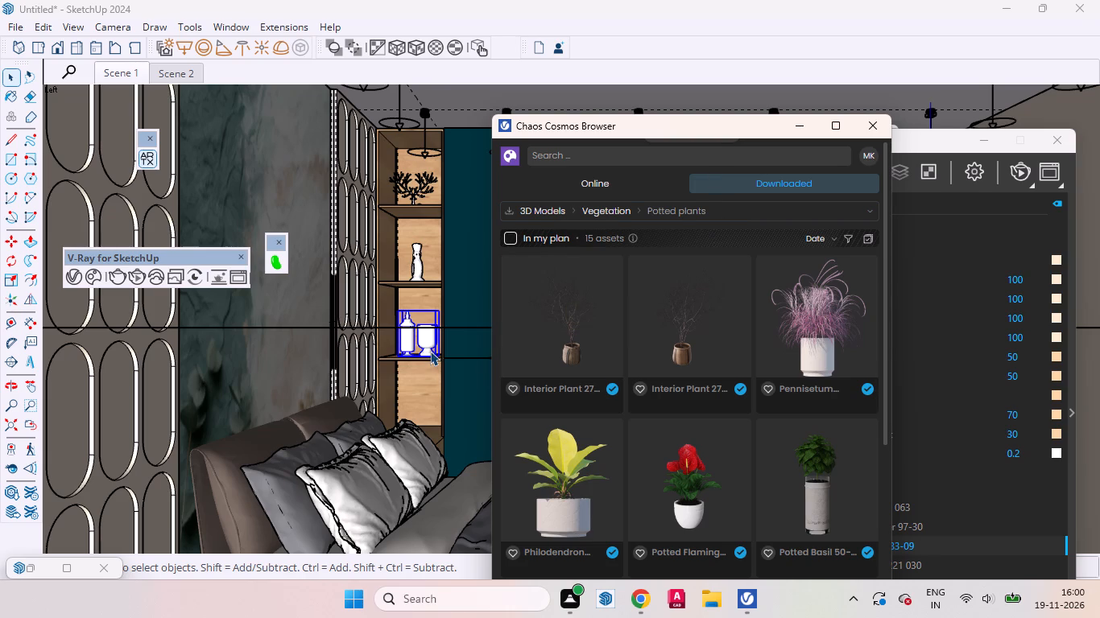
Move the decorative jar set straight down along the blue axis onto the shelf compartment below.
key("m")
scroll(430, 351, "up", 3)
scroll(405, 362, "down", 3)
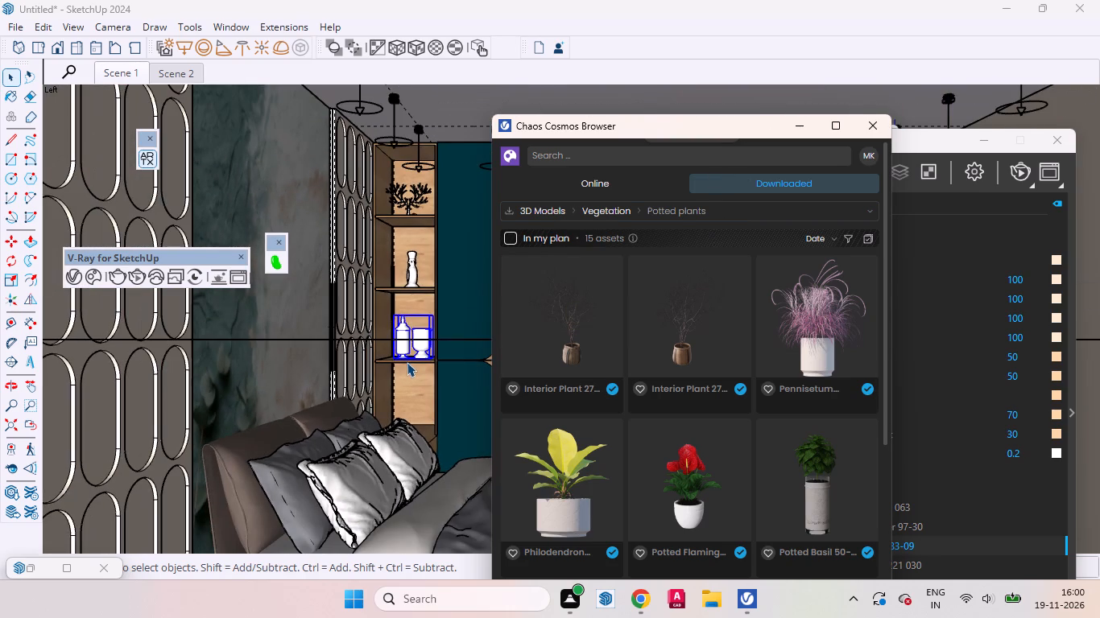
key("m")
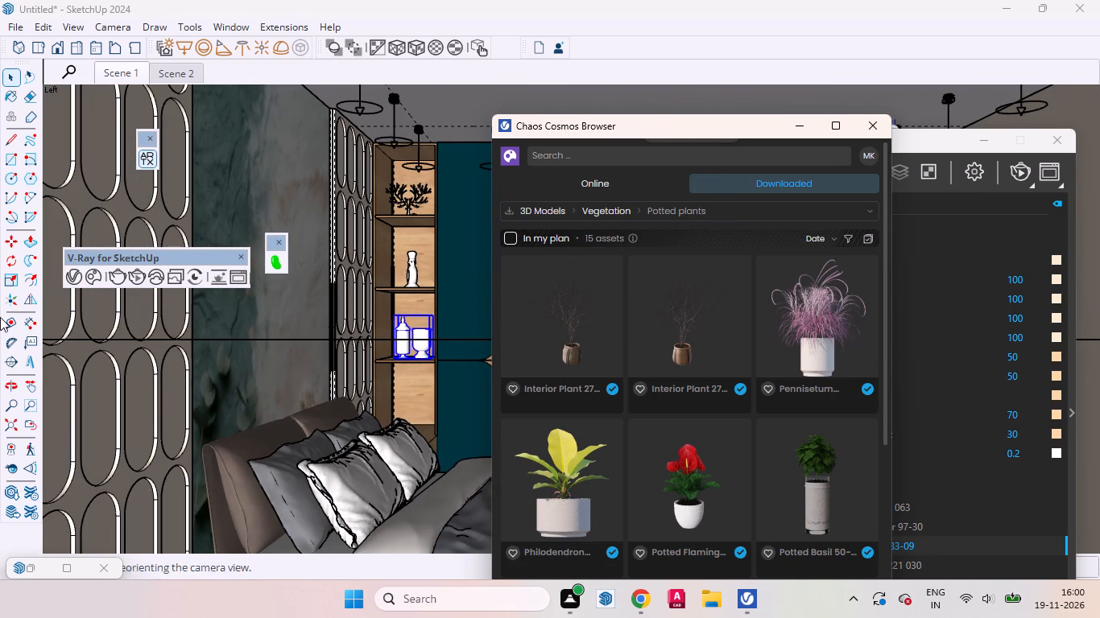
left_click(8, 76)
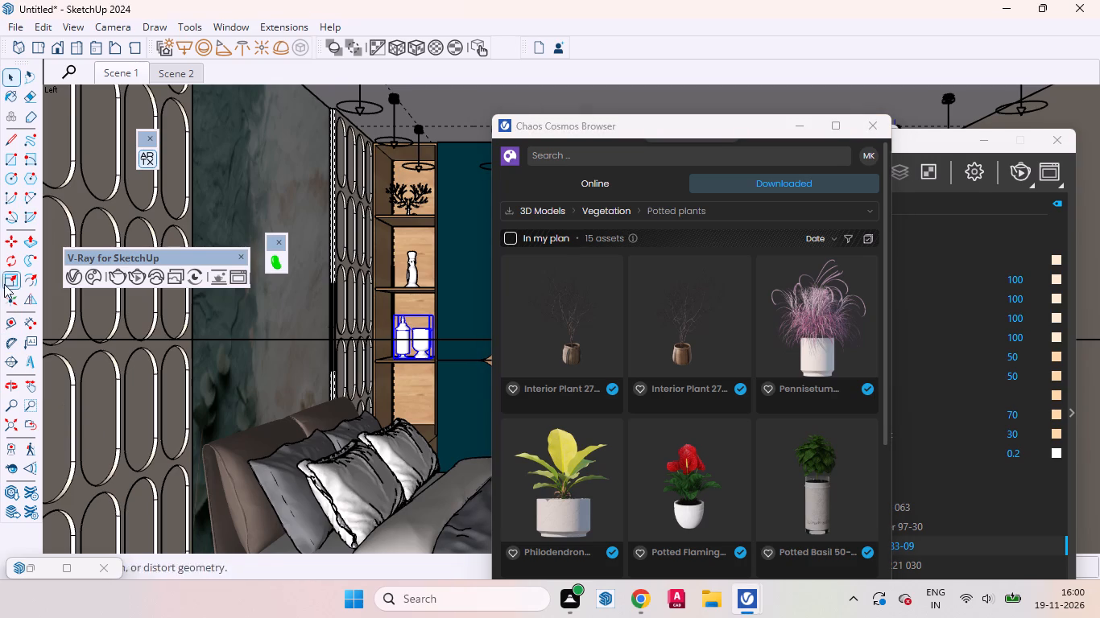
left_click(6, 243)
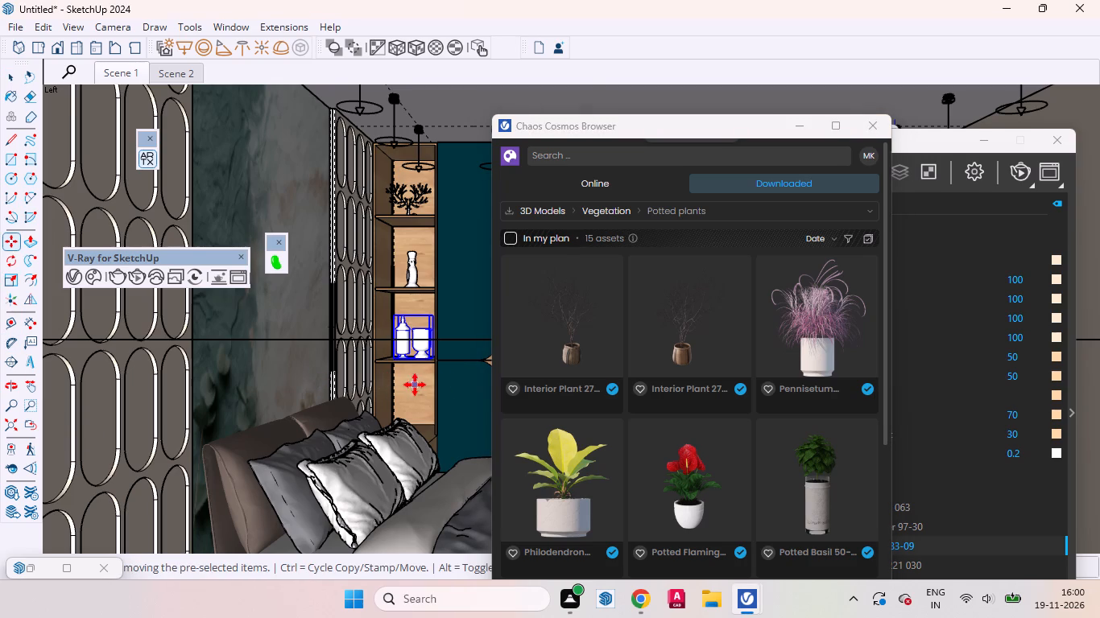
key("m")
scroll(434, 368, "up", 9)
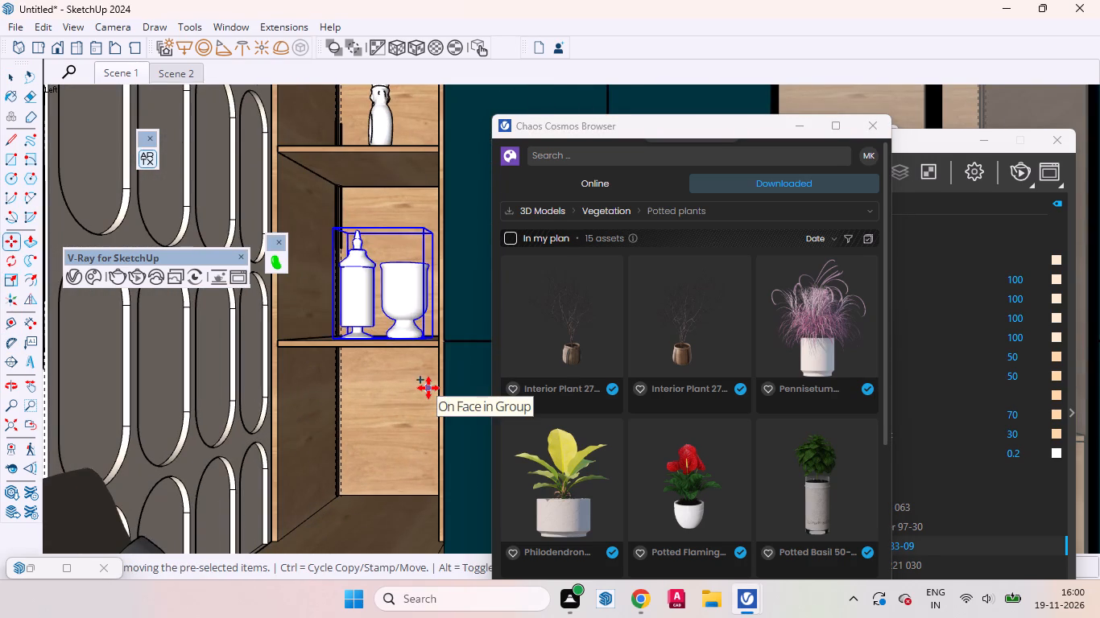
left_click(424, 344)
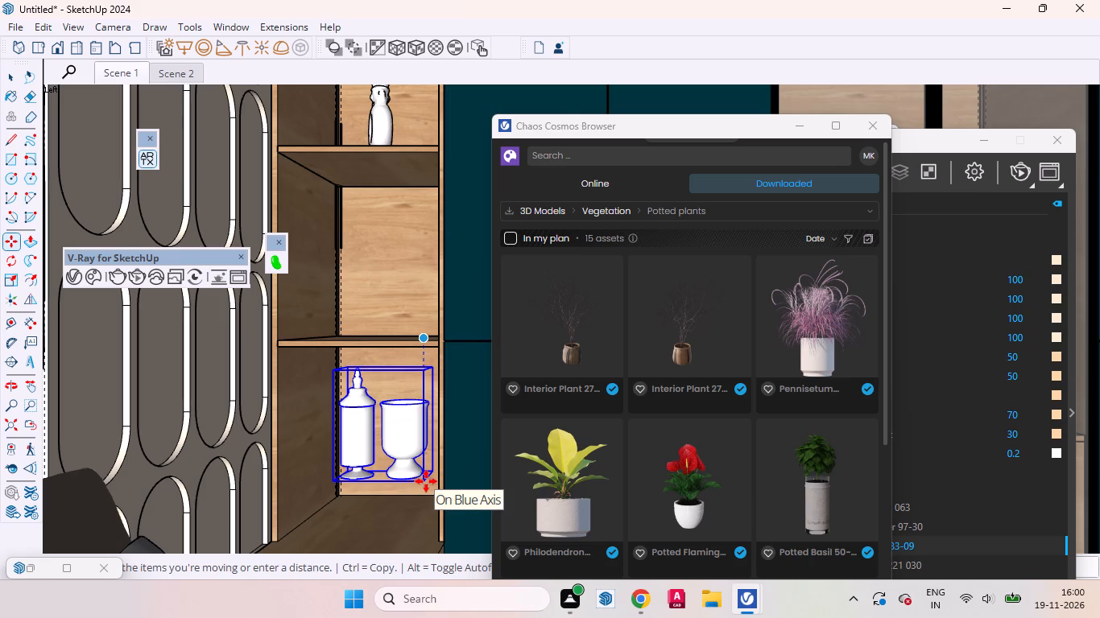
left_click(424, 525)
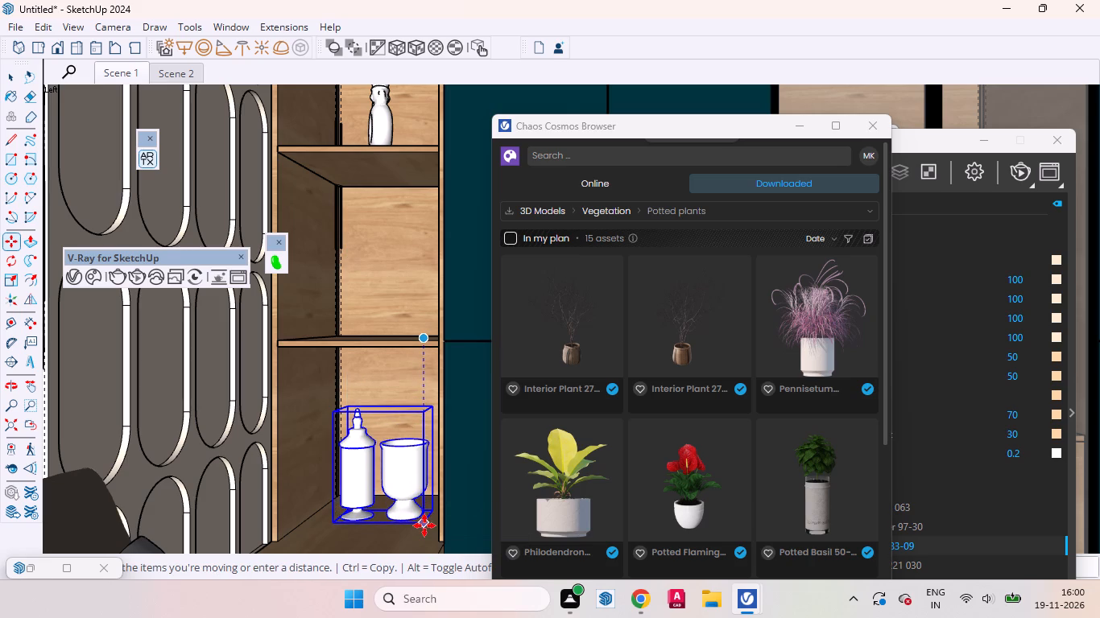
key("space")
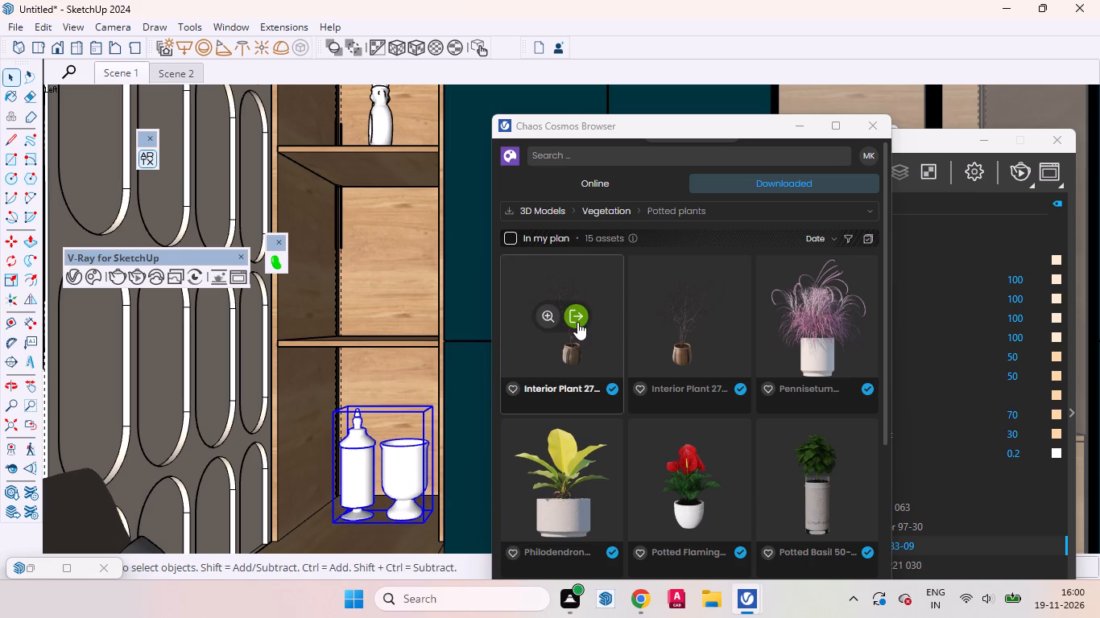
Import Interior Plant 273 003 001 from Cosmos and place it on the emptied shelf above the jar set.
scroll(686, 389, "down", 1)
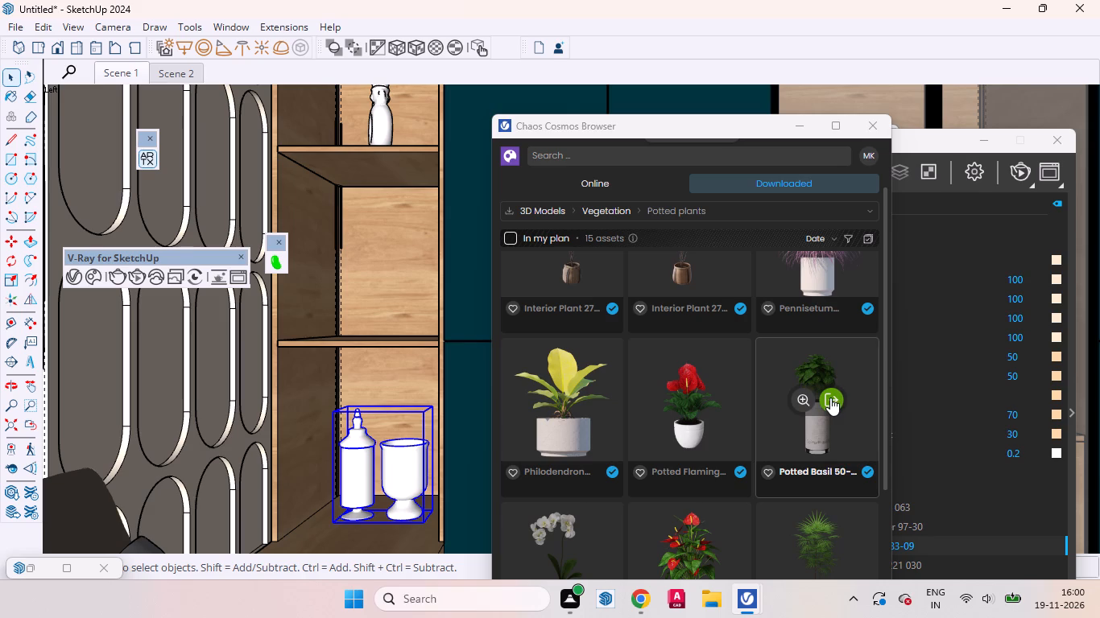
scroll(639, 328, "up", 1)
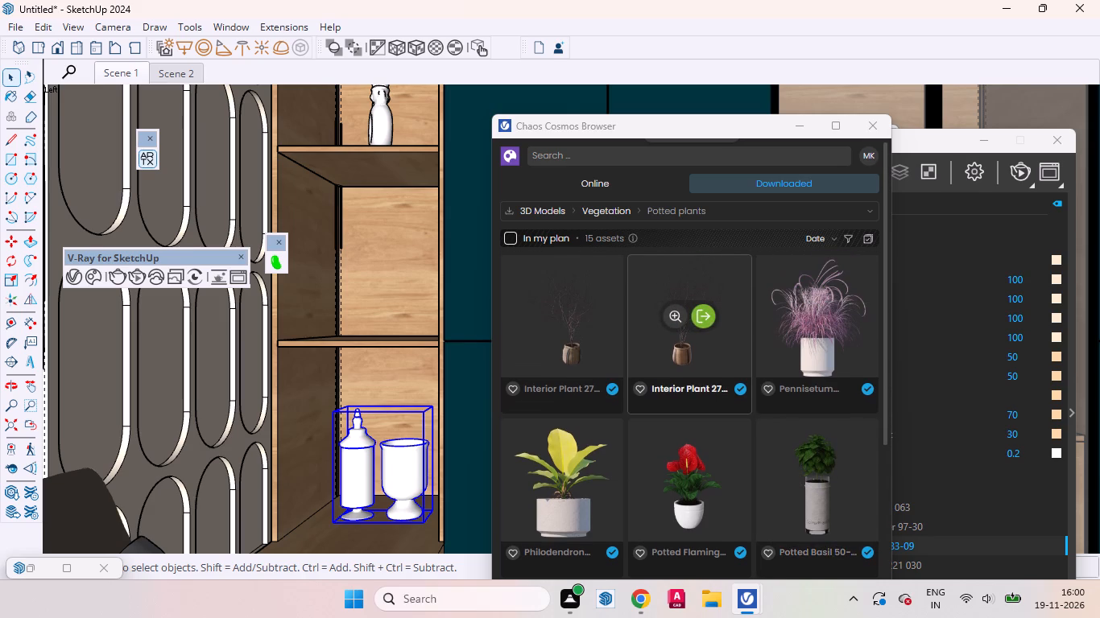
left_click(704, 323)
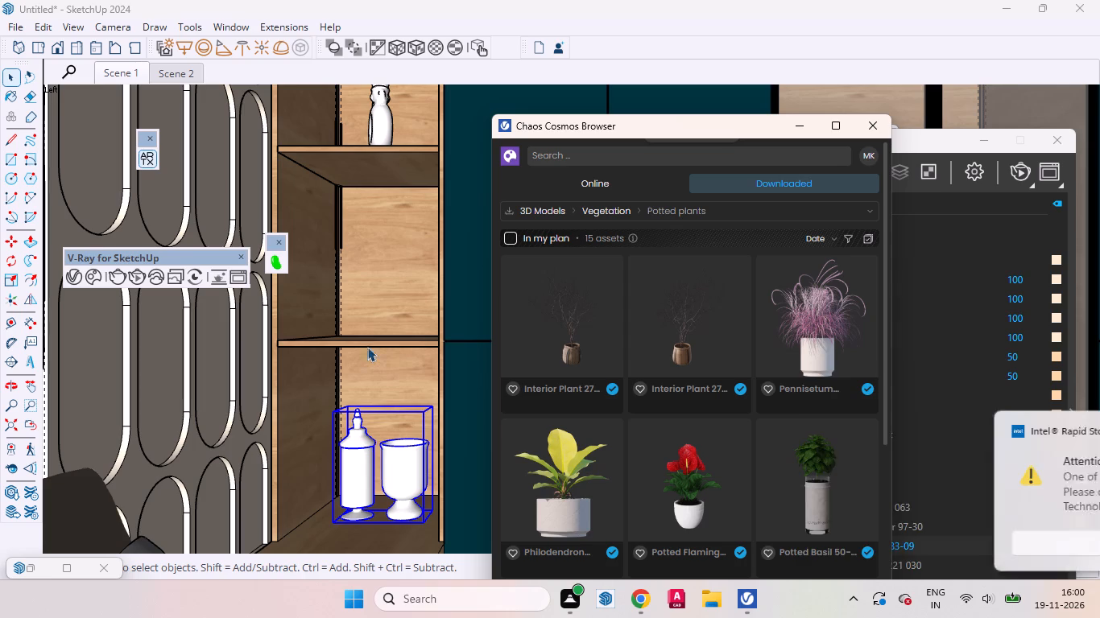
left_click(1064, 426)
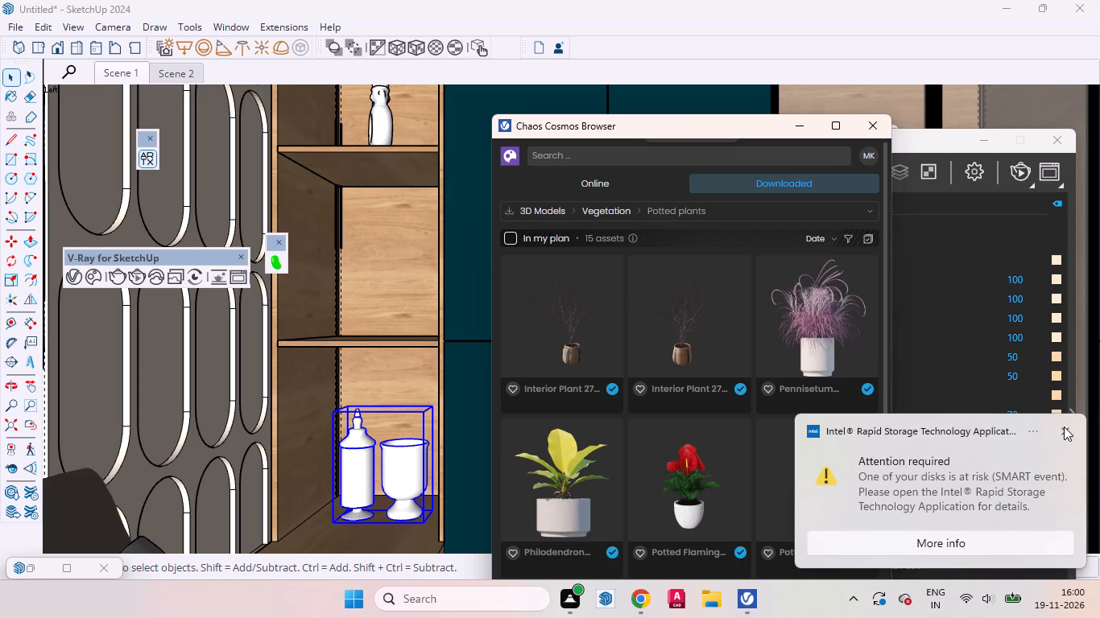
left_click(345, 530)
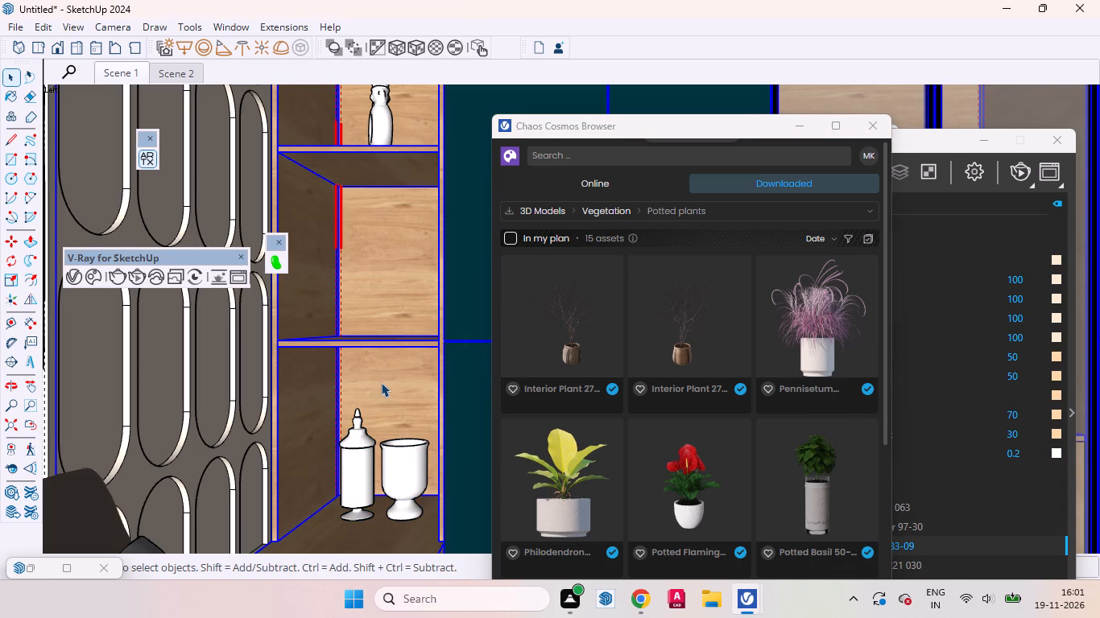
left_click(381, 382)
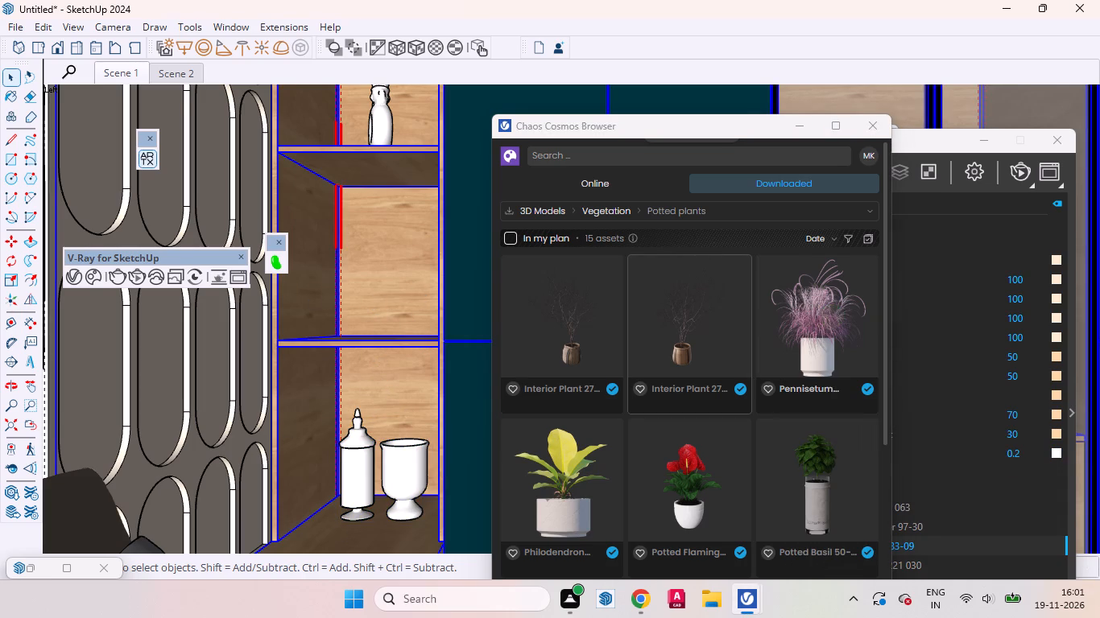
left_click(703, 312)
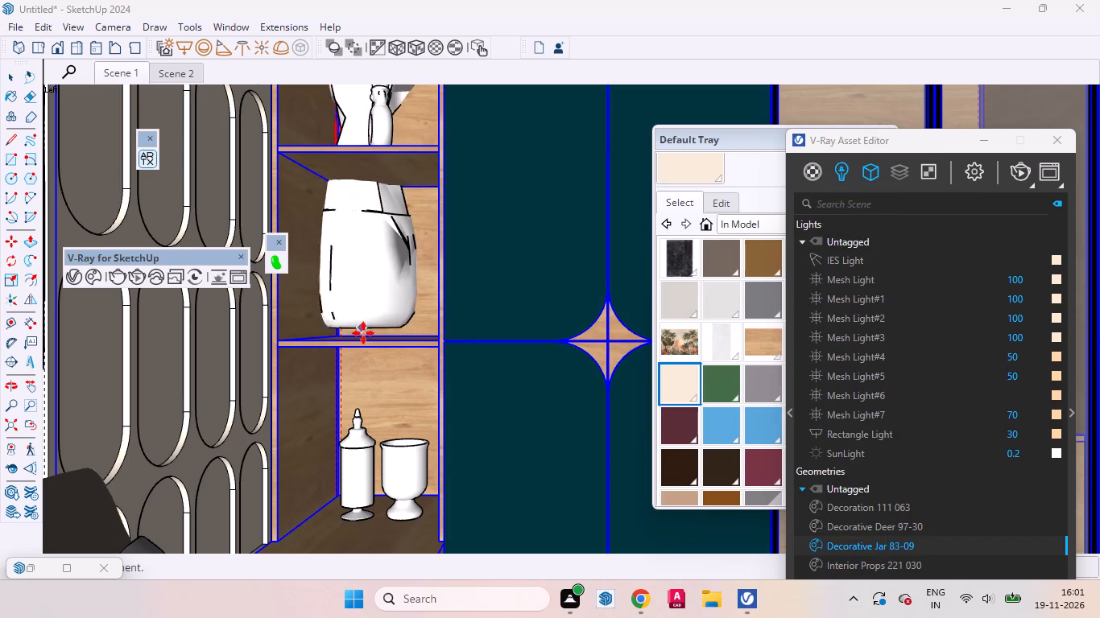
scroll(367, 350, "down", 3)
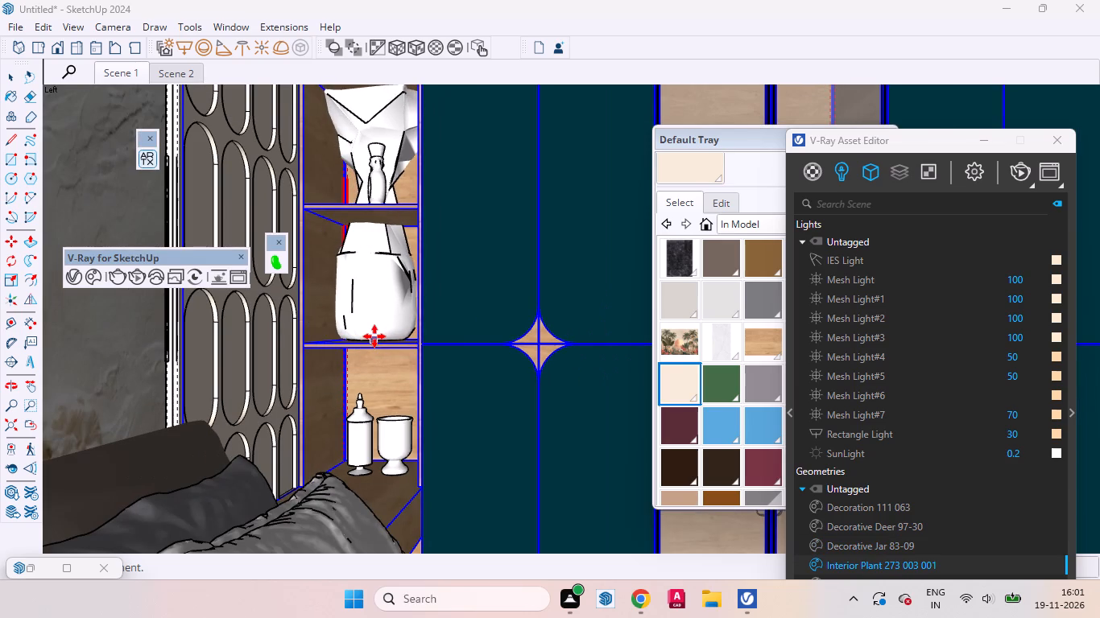
left_click(373, 340)
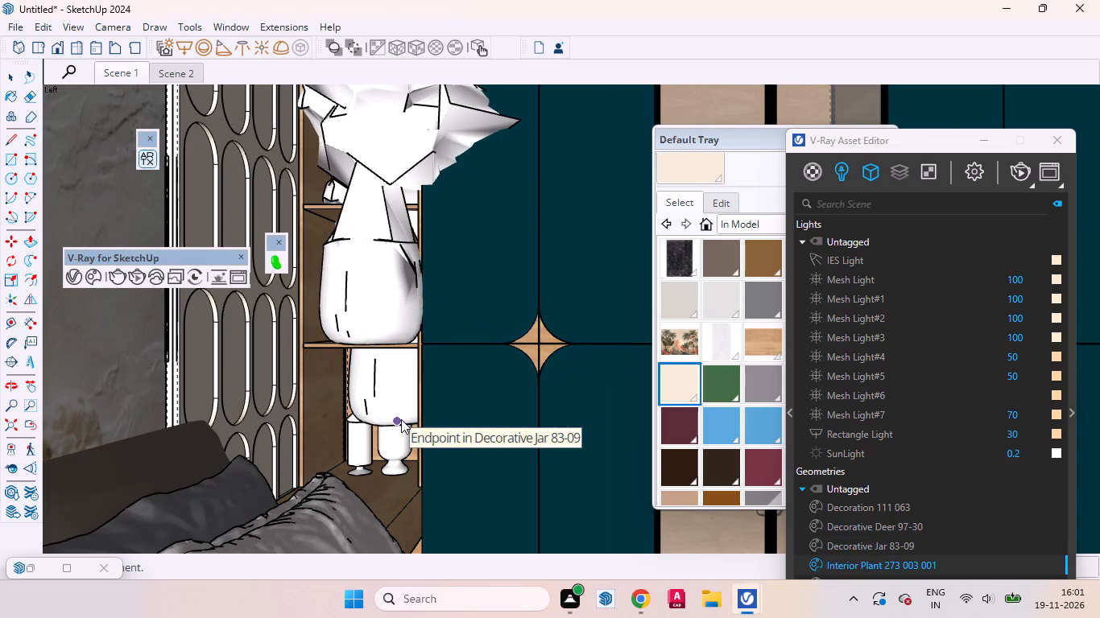
key("space")
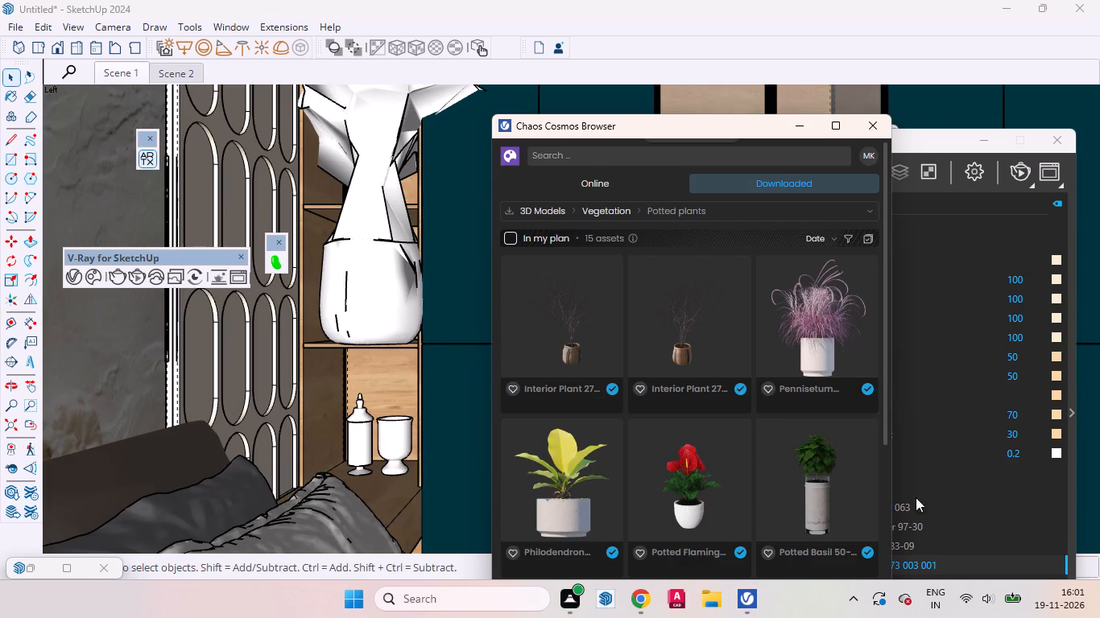
Start importing the Potted Basil plant from the Cosmos Potted plants category.
left_click(830, 479)
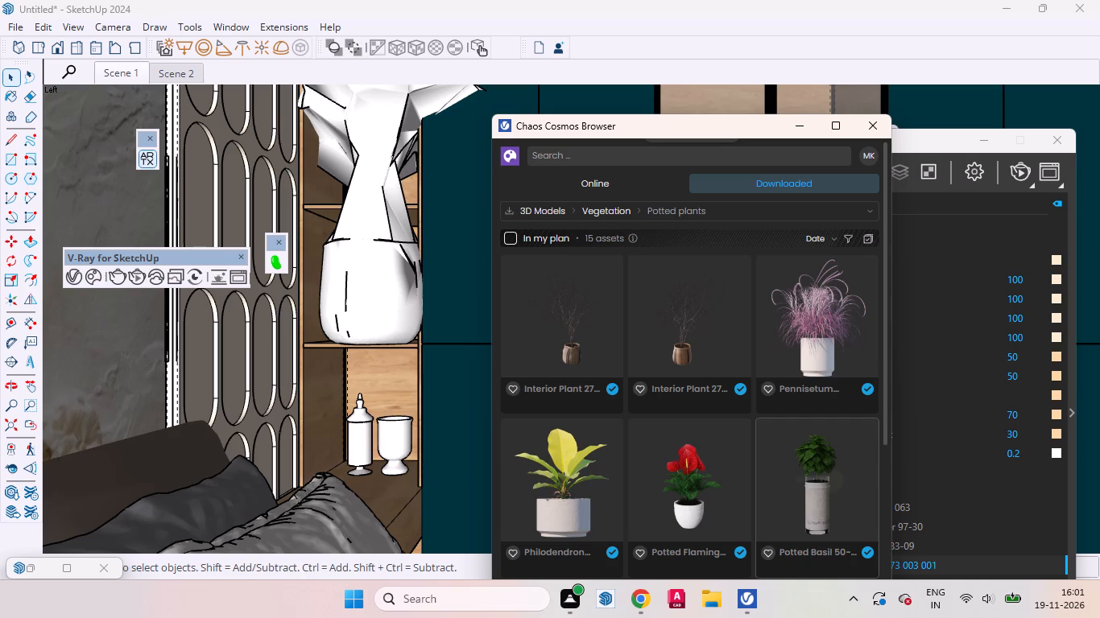
left_click(835, 480)
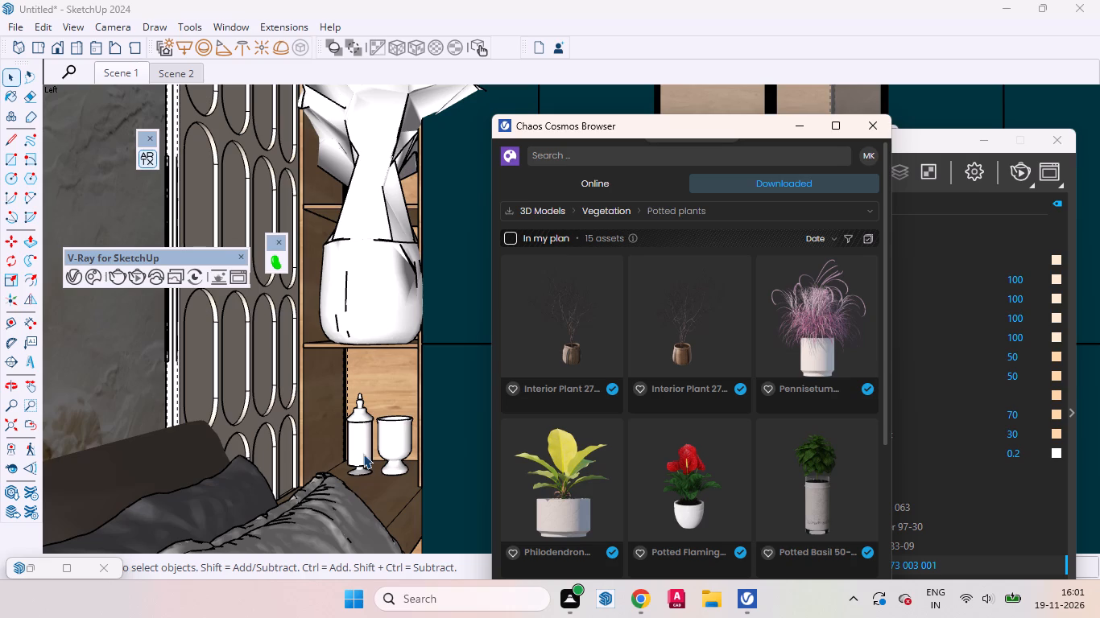
Scale the oversized interior plant down uniformly from its upper corner to roughly the height of one shelf compartment.
left_click(370, 283)
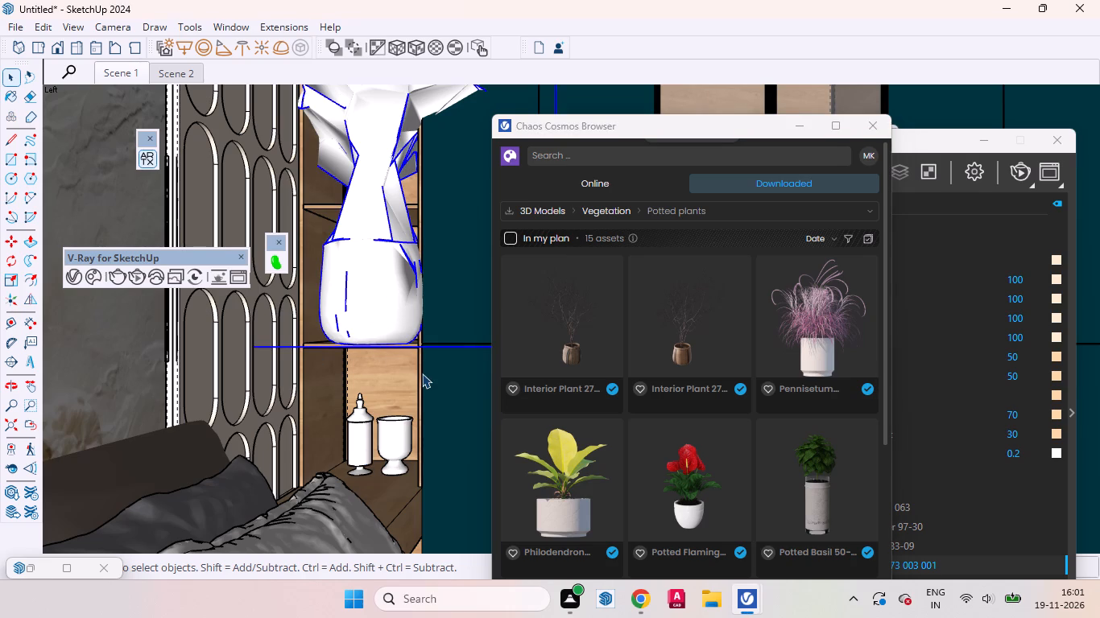
key("s")
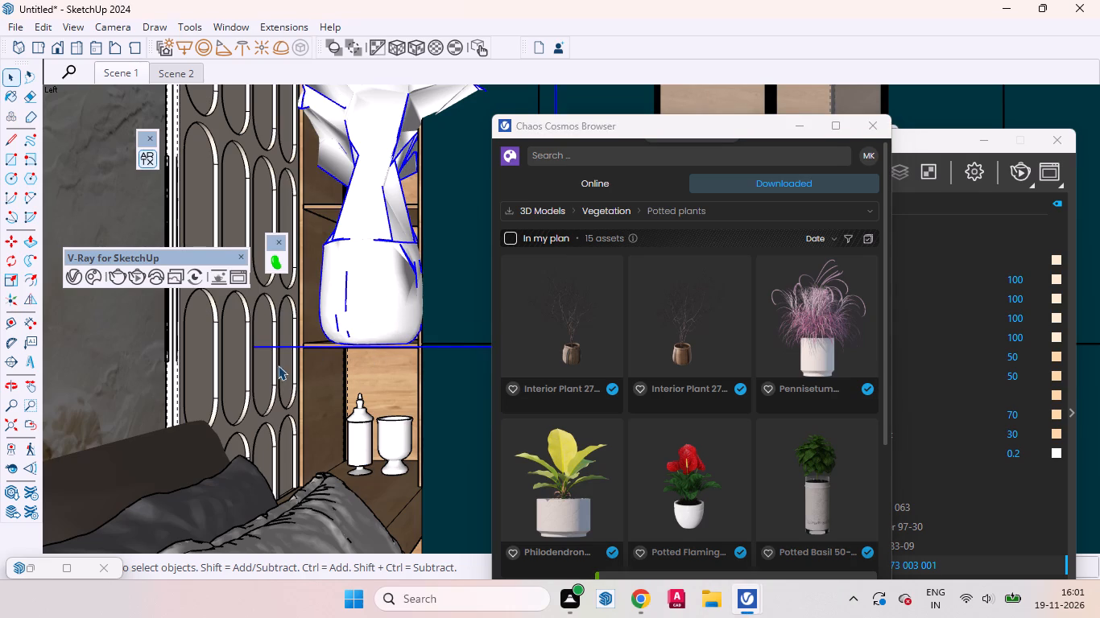
left_click_drag(695, 129, 826, 187)
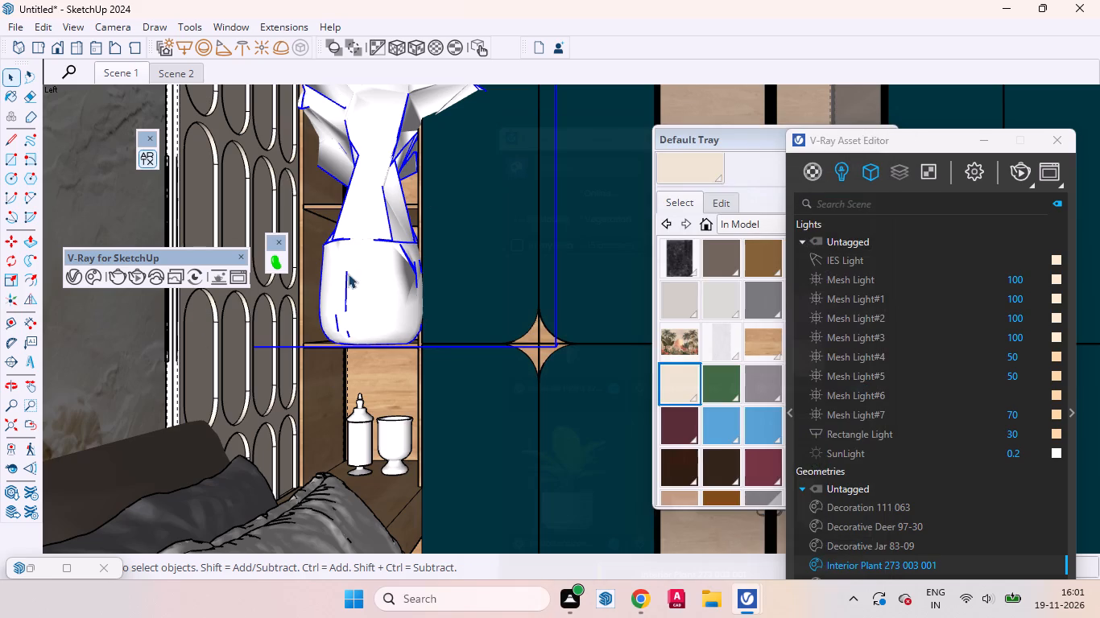
key("s")
scroll(404, 447, "down", 13)
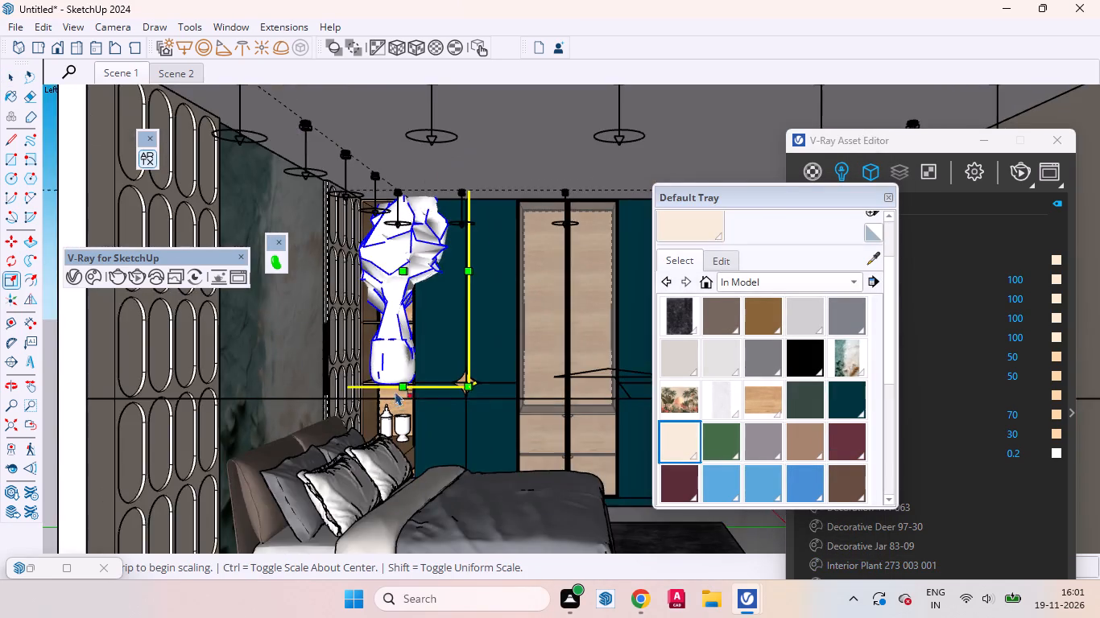
scroll(398, 394, "down", 6)
middle_click_drag(439, 327, 475, 373)
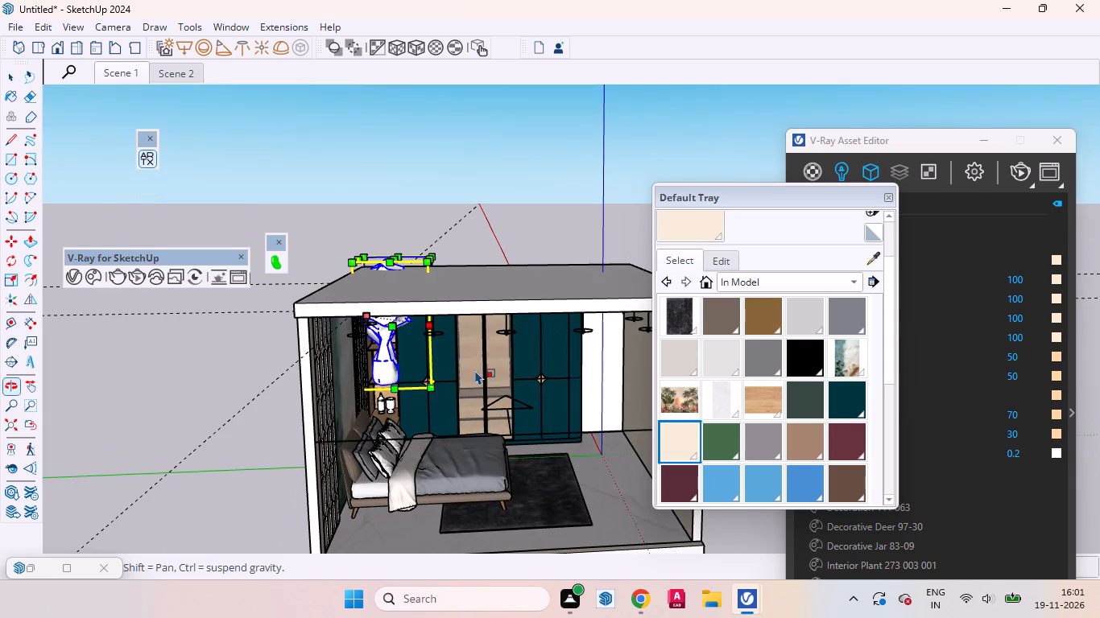
left_click(366, 249)
left_click(402, 362)
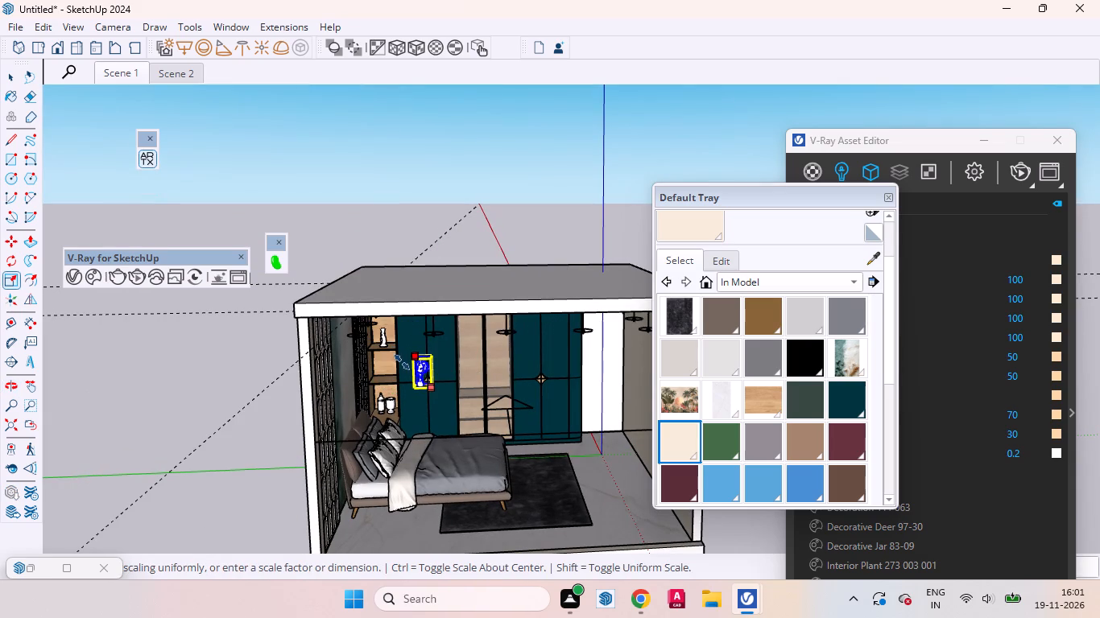
key("space")
left_click(401, 199)
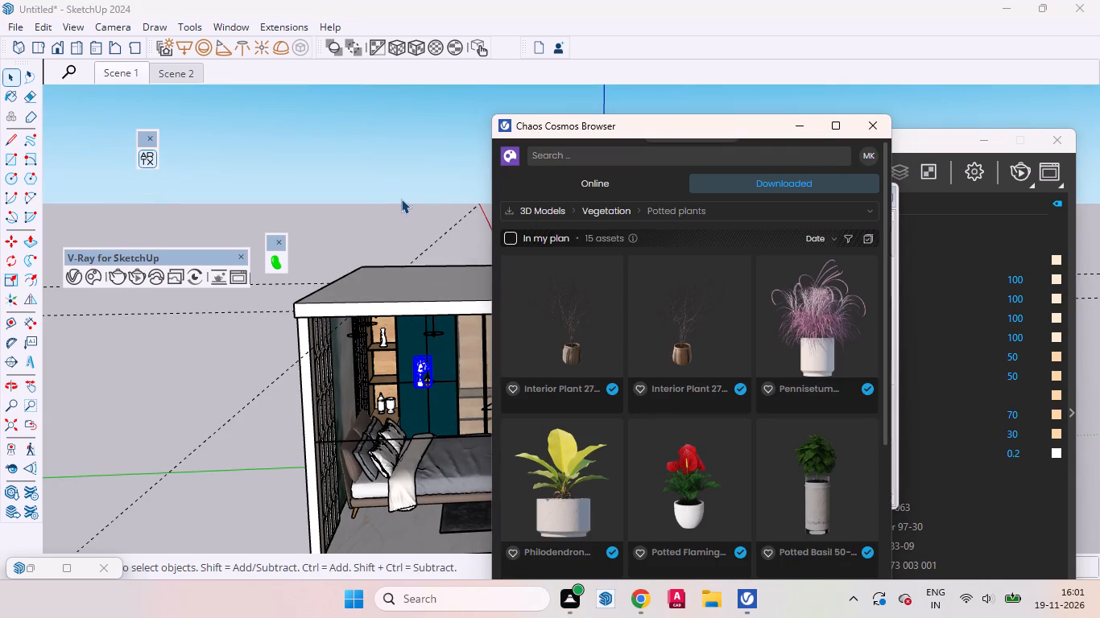
Move the scaled-down interior plant from in front of the wardrobe into the open shelf compartment above the jar set.
scroll(432, 409, "up", 15)
left_click(410, 348)
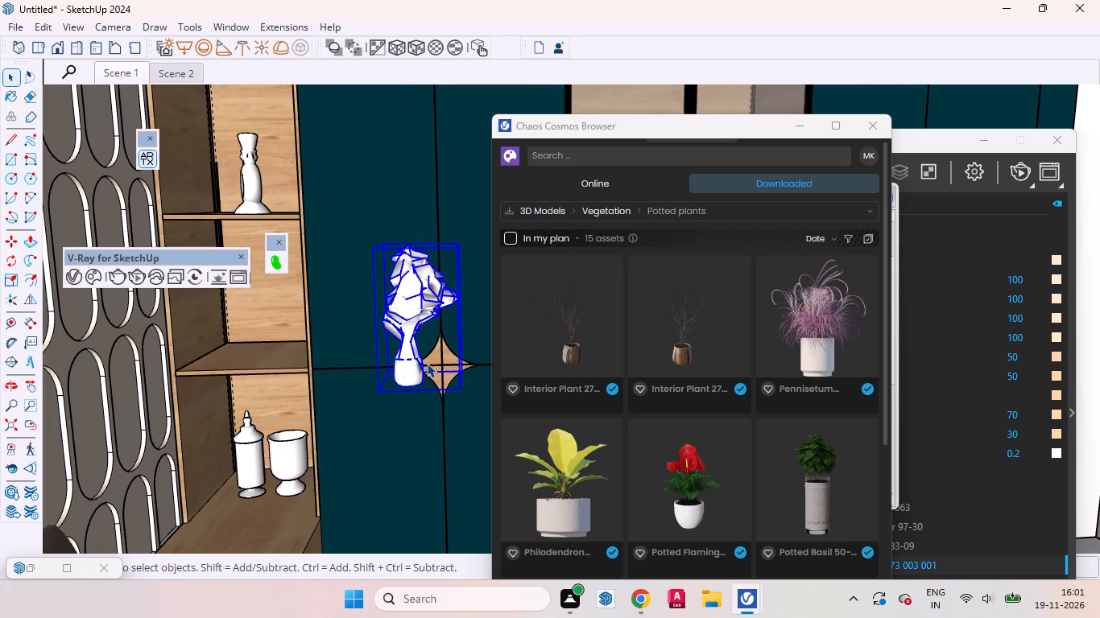
key("m")
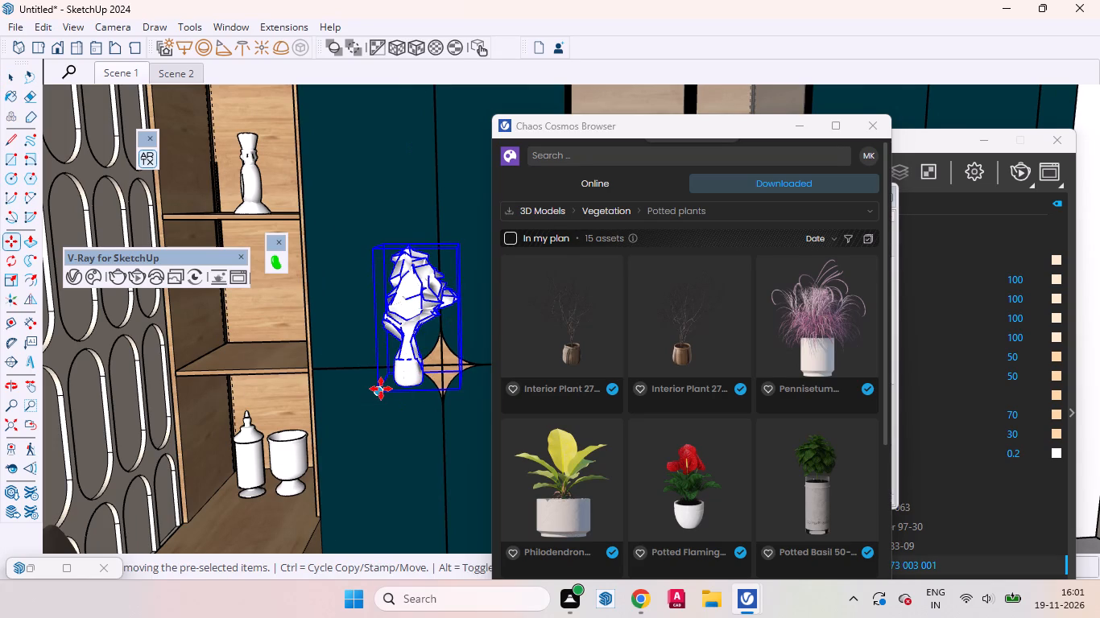
left_click(381, 389)
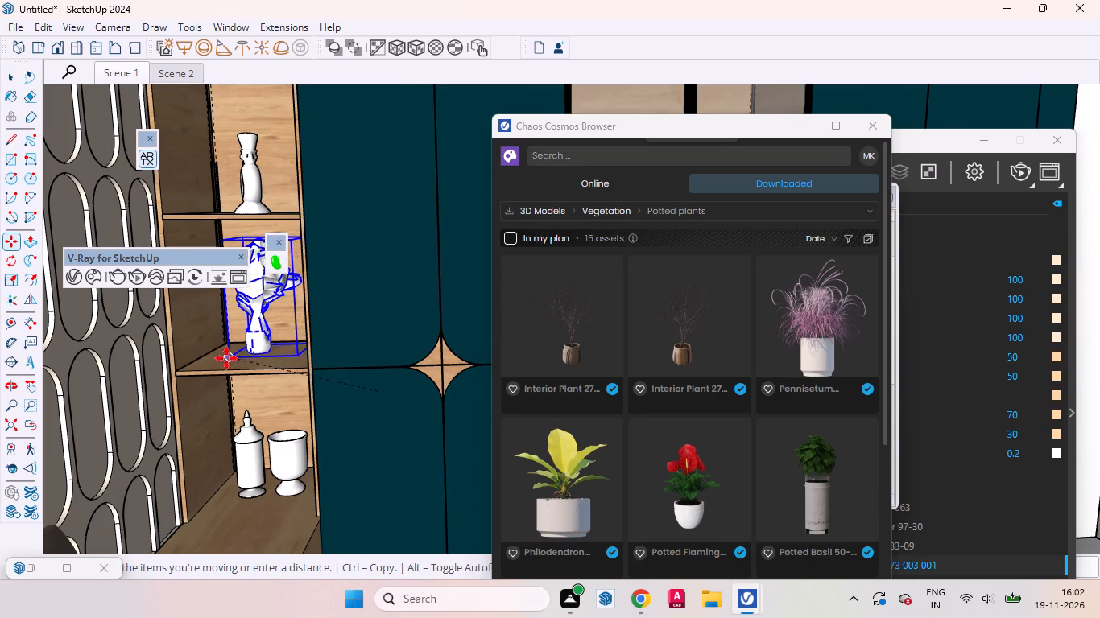
left_click(215, 360)
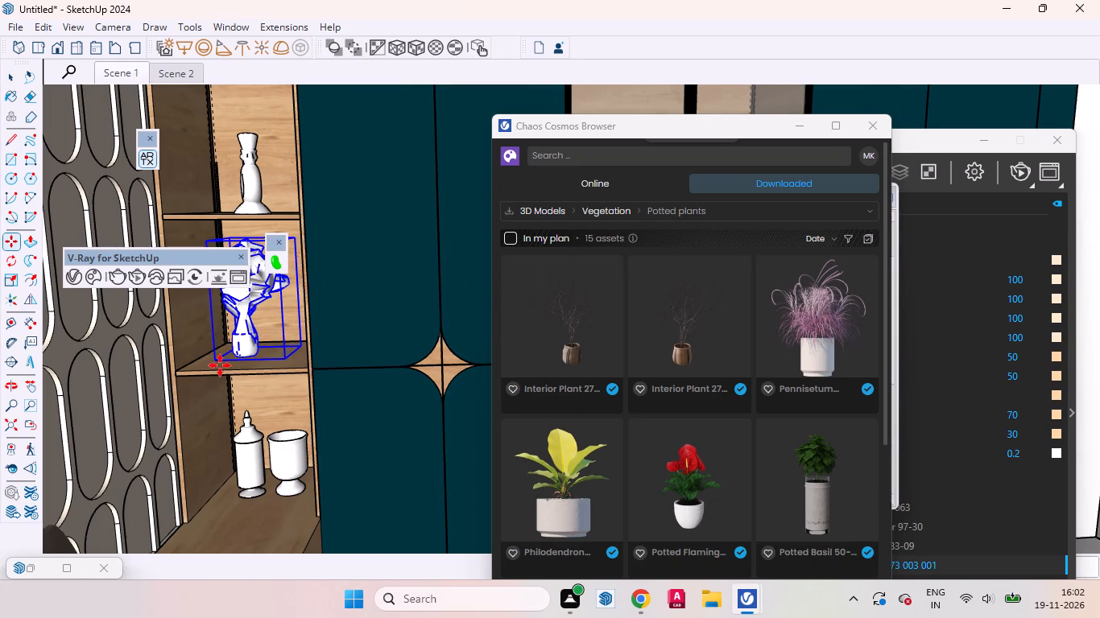
key("space")
Scale the interior plant up slightly and uniformly from its upper corner so it nearly fills the compartment's height.
scroll(378, 410, "down", 3)
scroll(250, 361, "up", 3)
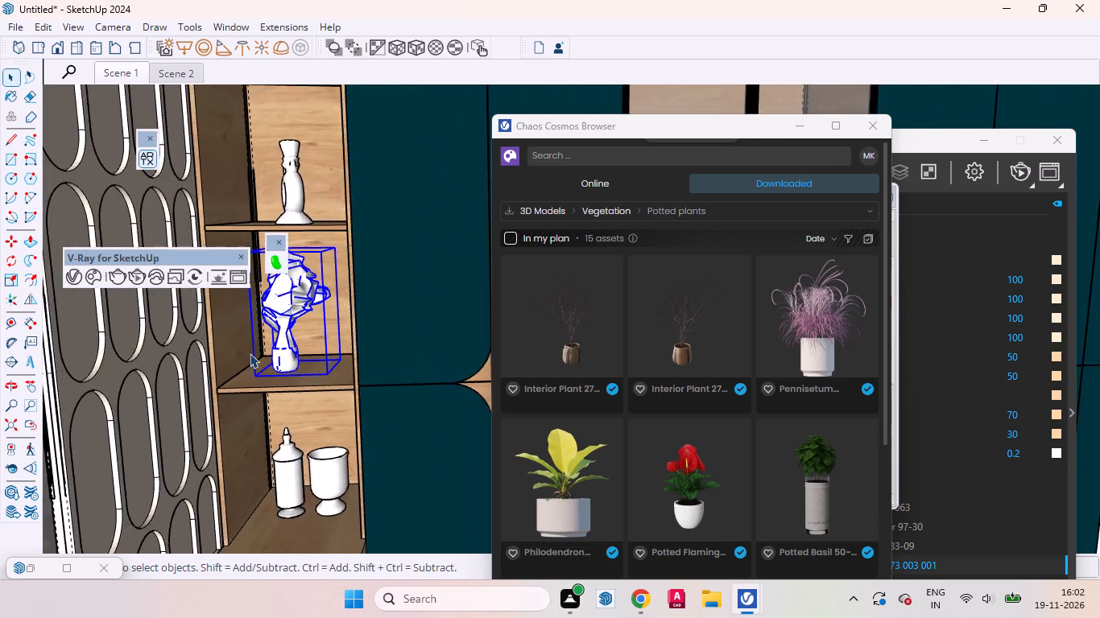
scroll(250, 353, "up", 4)
middle_click_drag(297, 358, 361, 377)
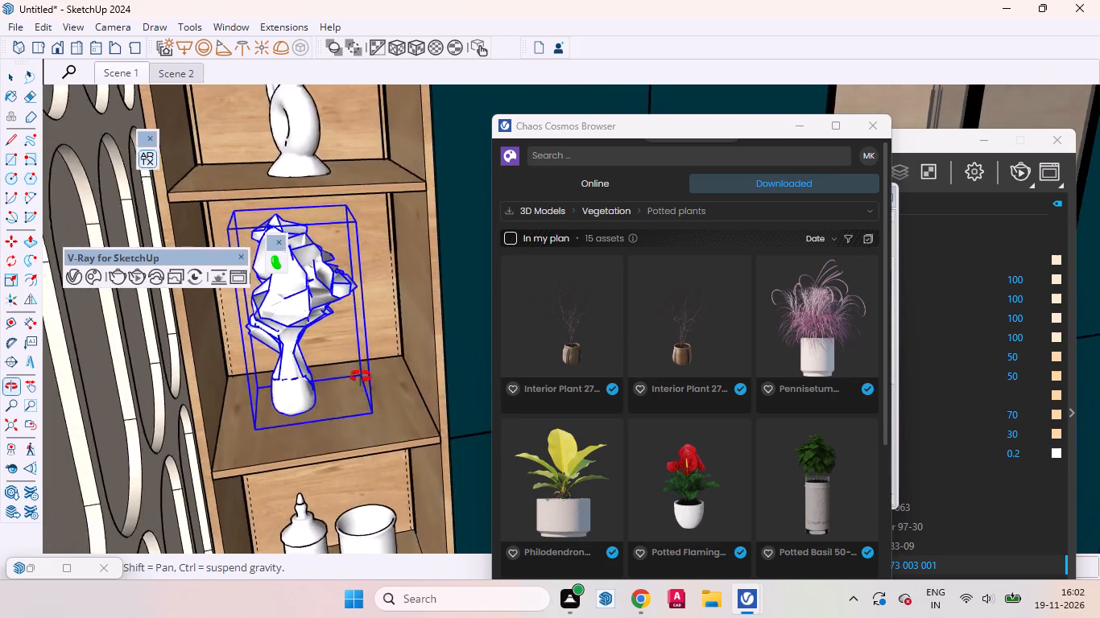
middle_click_drag(361, 377, 358, 344)
key("s")
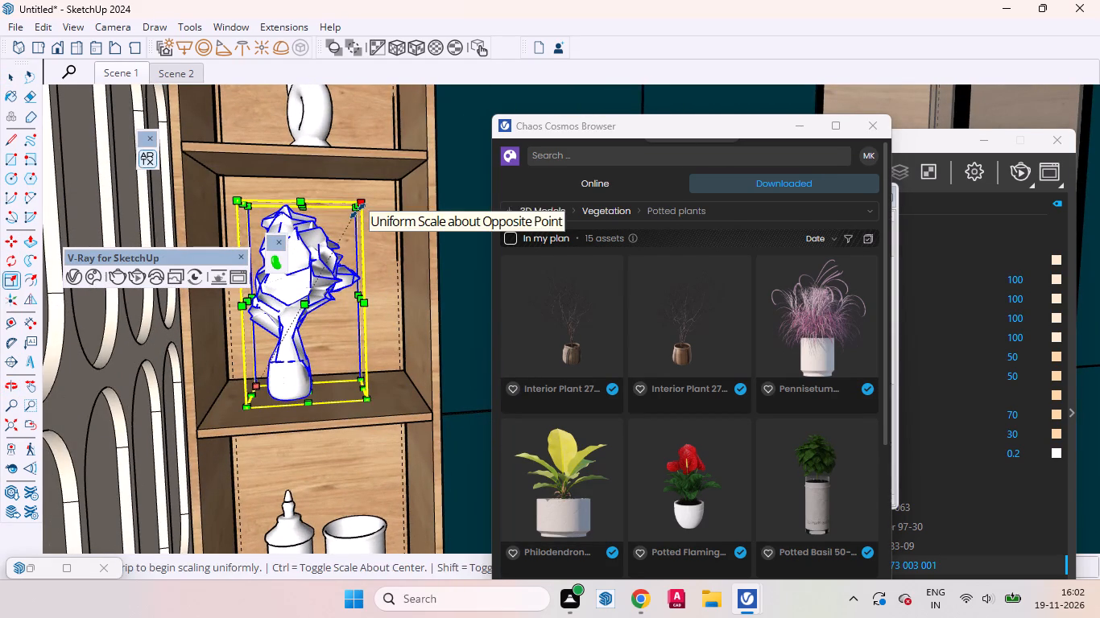
left_click(358, 211)
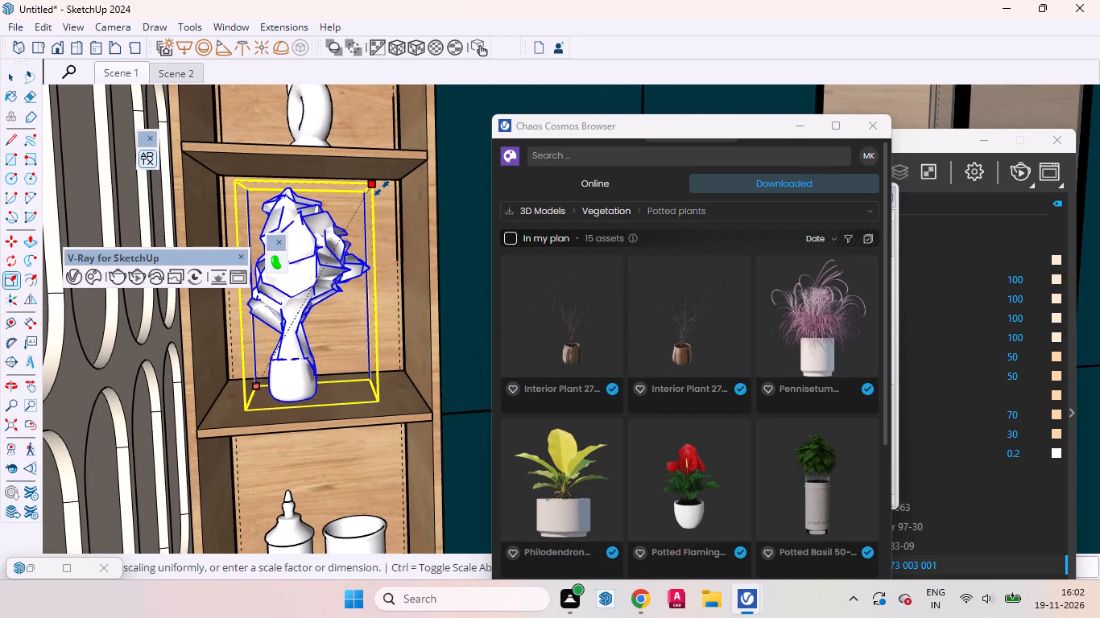
left_click(382, 188)
key("space")
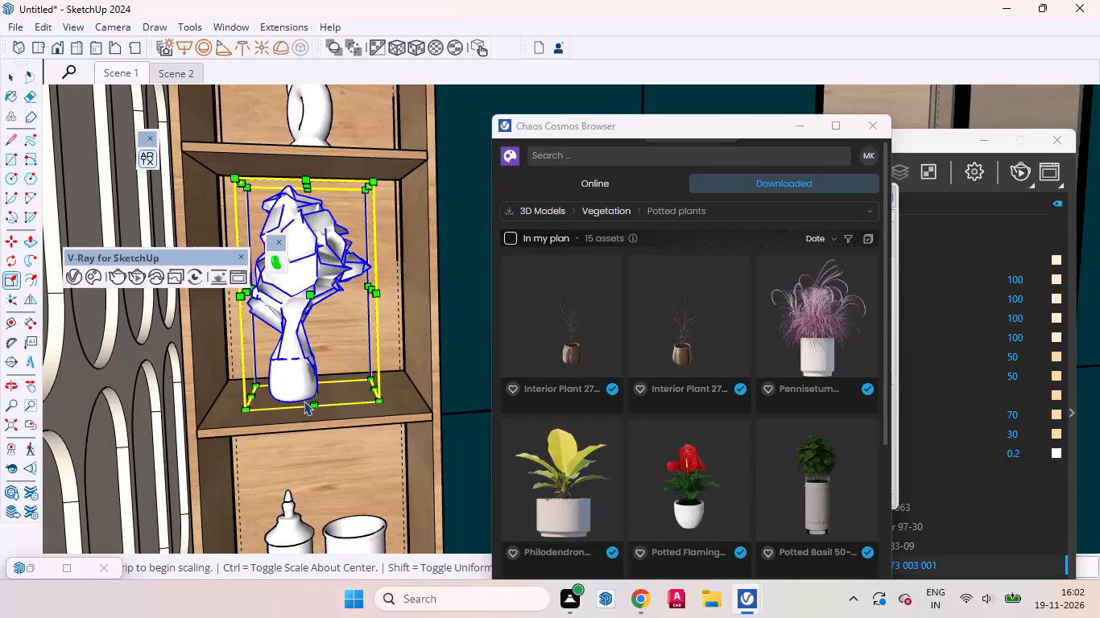
Shift the enlarged interior plant slightly sideways on its shelf, toward the teal wardrobe doors, and clear its selection.
middle_click_drag(324, 393, 291, 429)
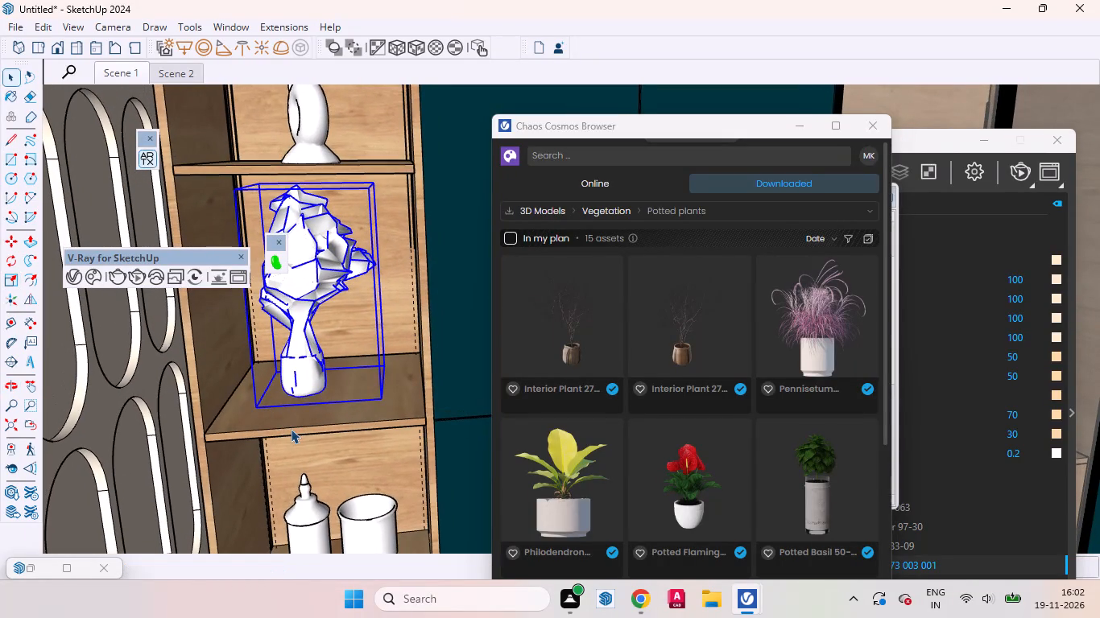
key("m")
left_click(286, 419)
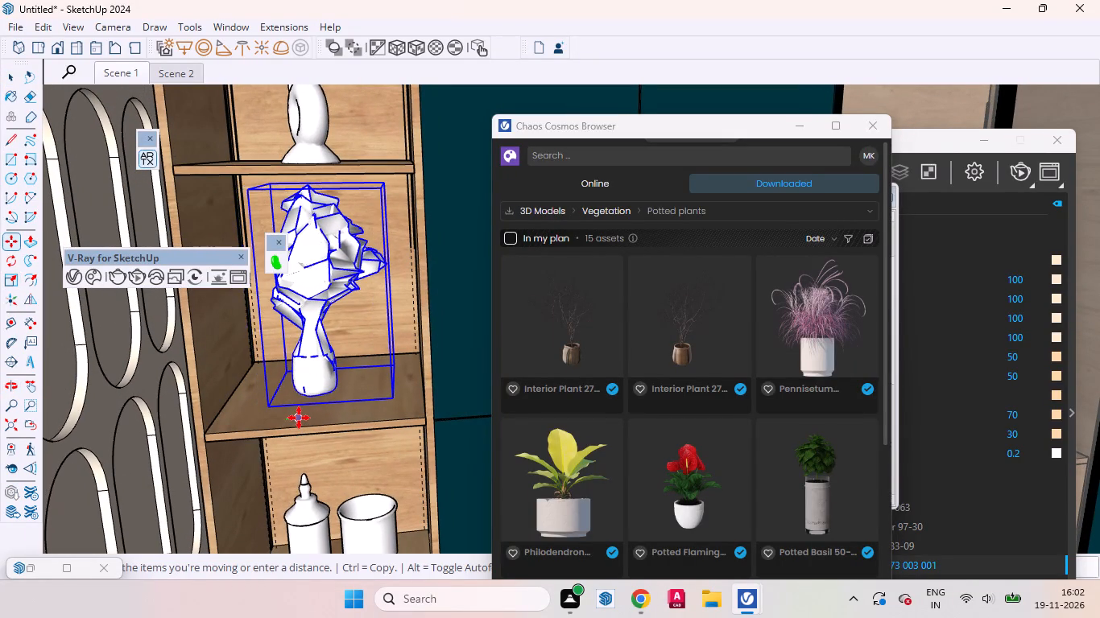
left_click(300, 418)
key("space")
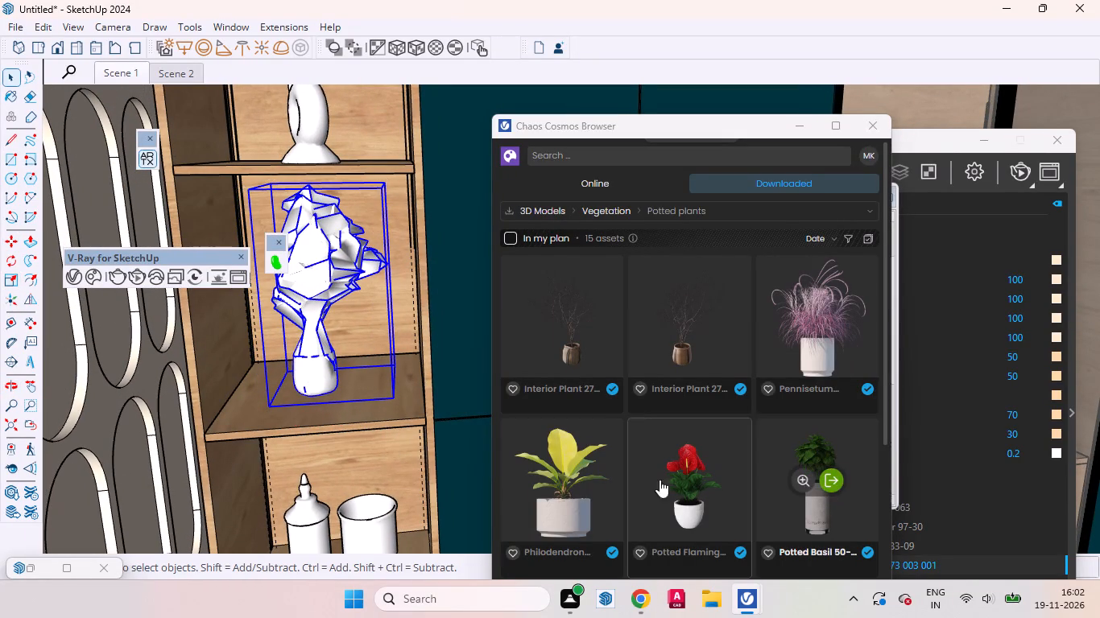
left_click(387, 426)
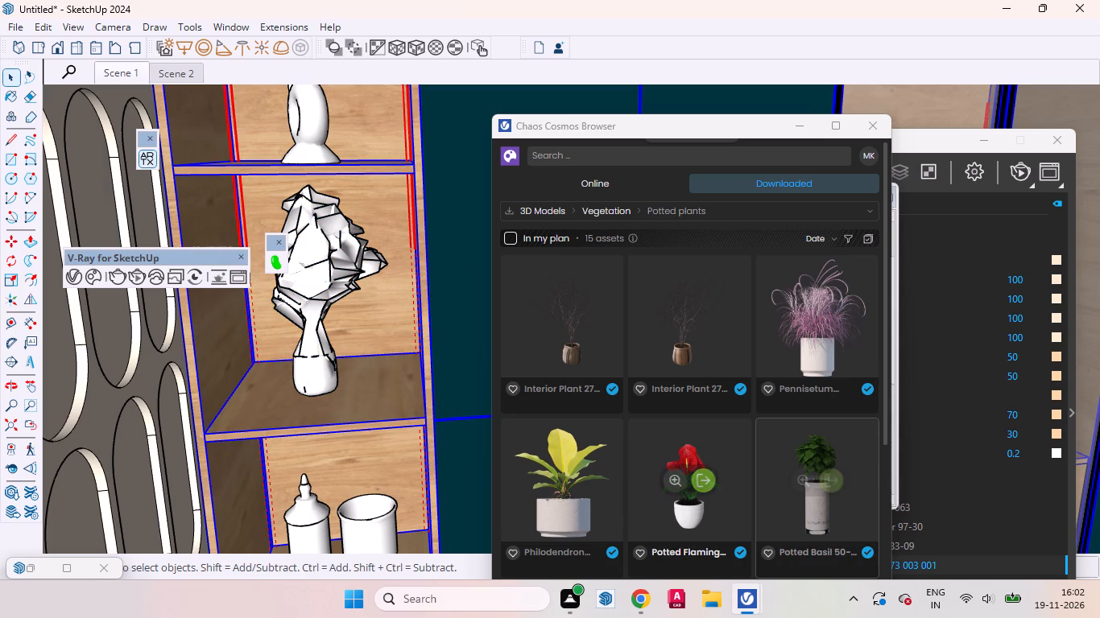
Import the Potted Basil plant from Cosmos and place it beside the decorative jars in the lower shelf compartment.
left_click(833, 486)
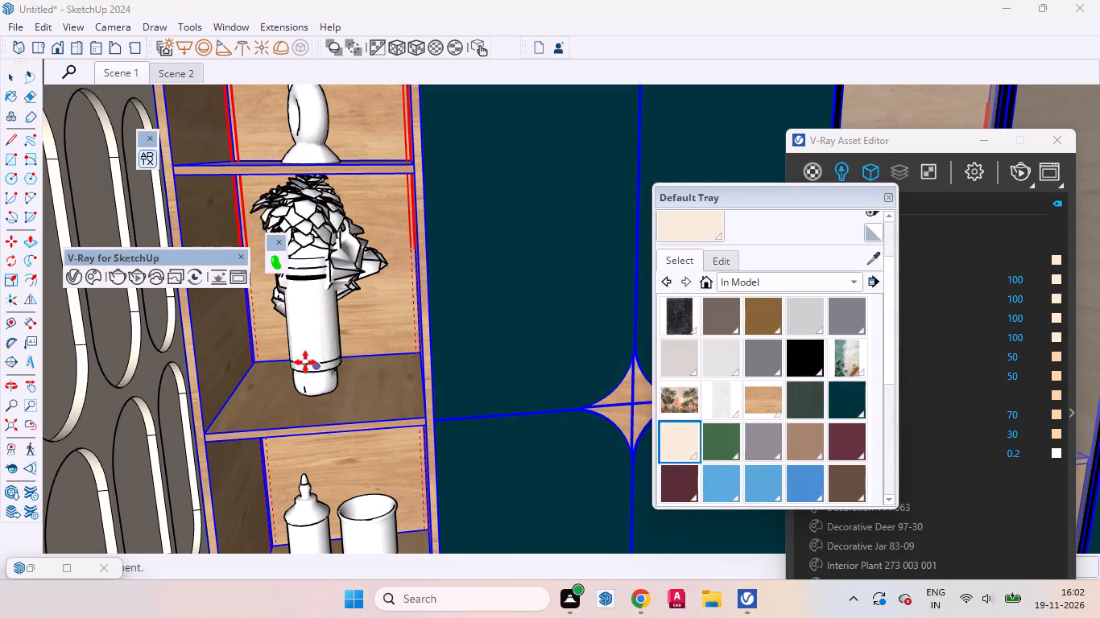
scroll(344, 386, "down", 13)
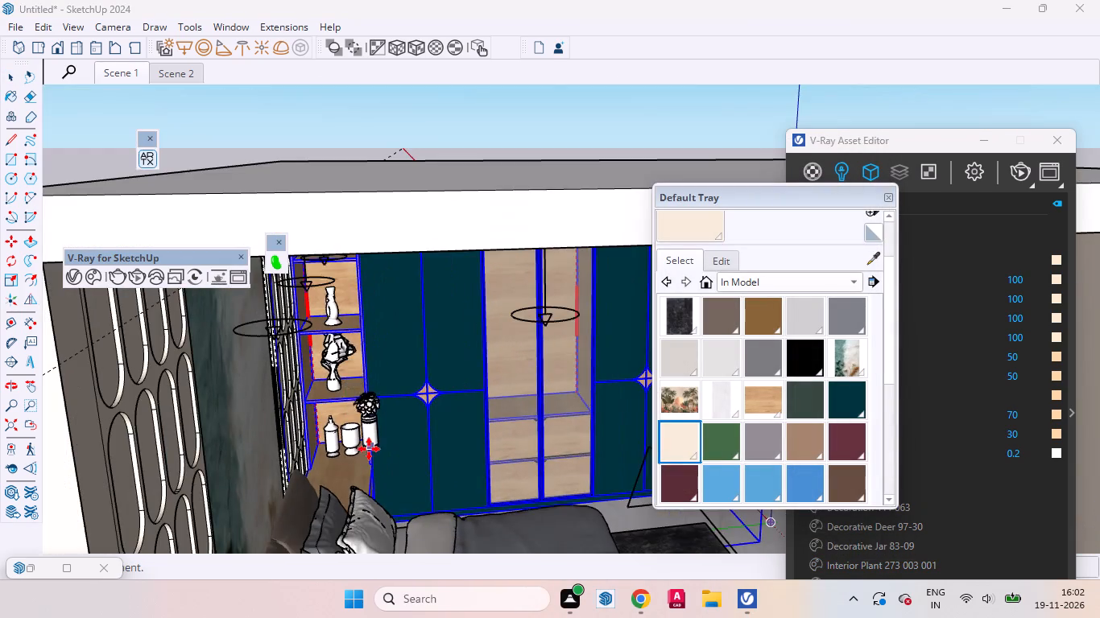
middle_click_drag(369, 451, 268, 439)
scroll(436, 449, "up", 4)
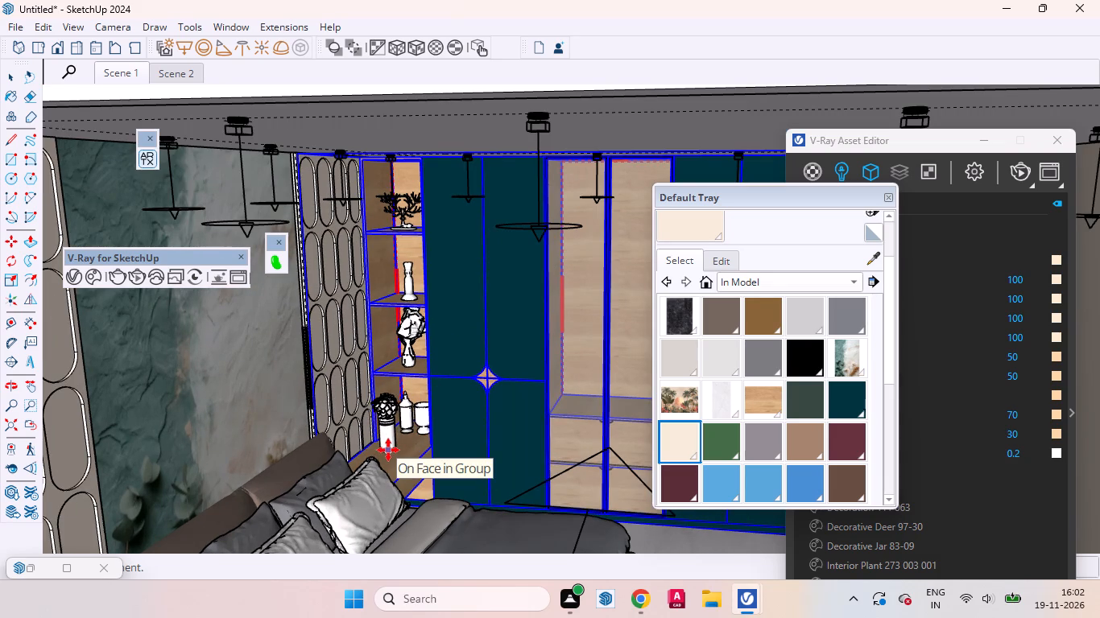
left_click(388, 450)
key("space")
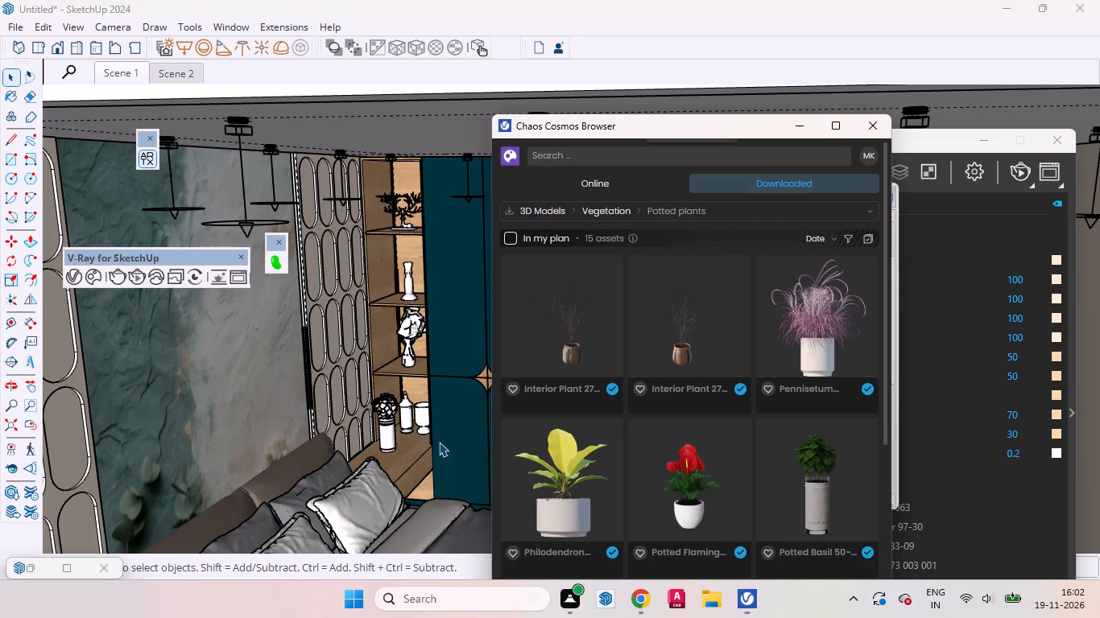
Move the Decorative Deer 97-30 on the top shelf forward and slightly toward the oval-patterned wall panel.
left_click(117, 76)
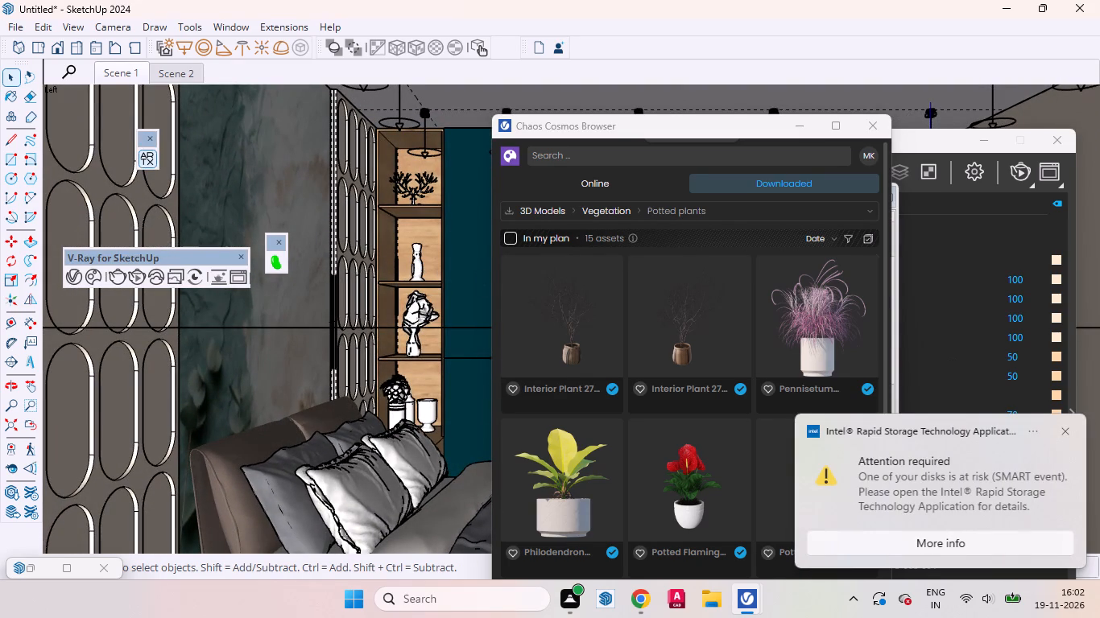
scroll(395, 174, "up", 9)
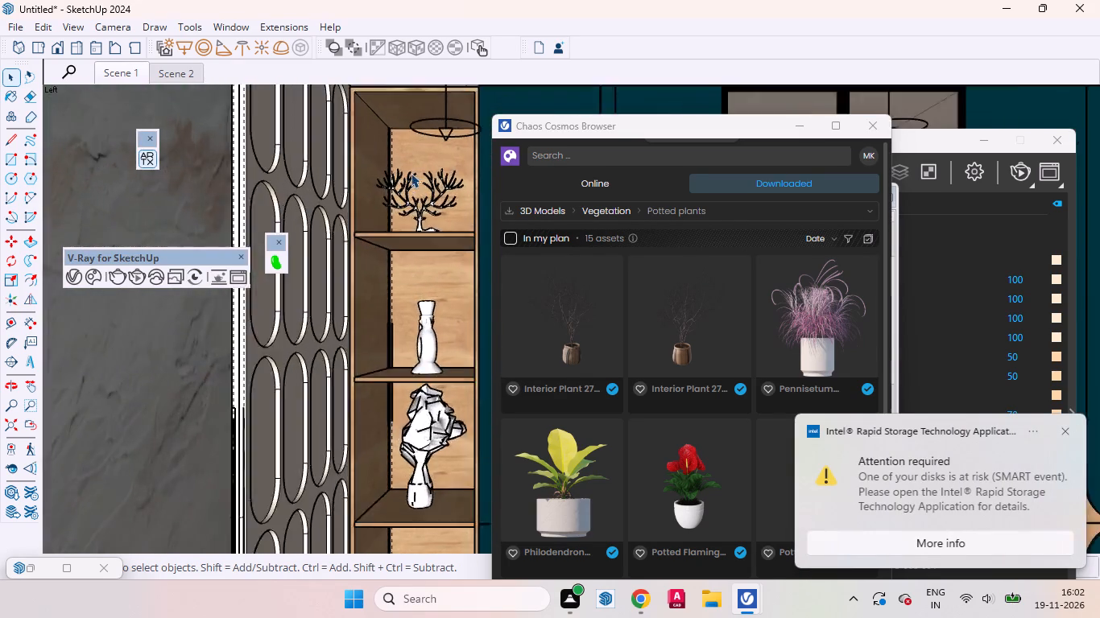
scroll(411, 173, "up", 11)
middle_click_drag(431, 236, 382, 322)
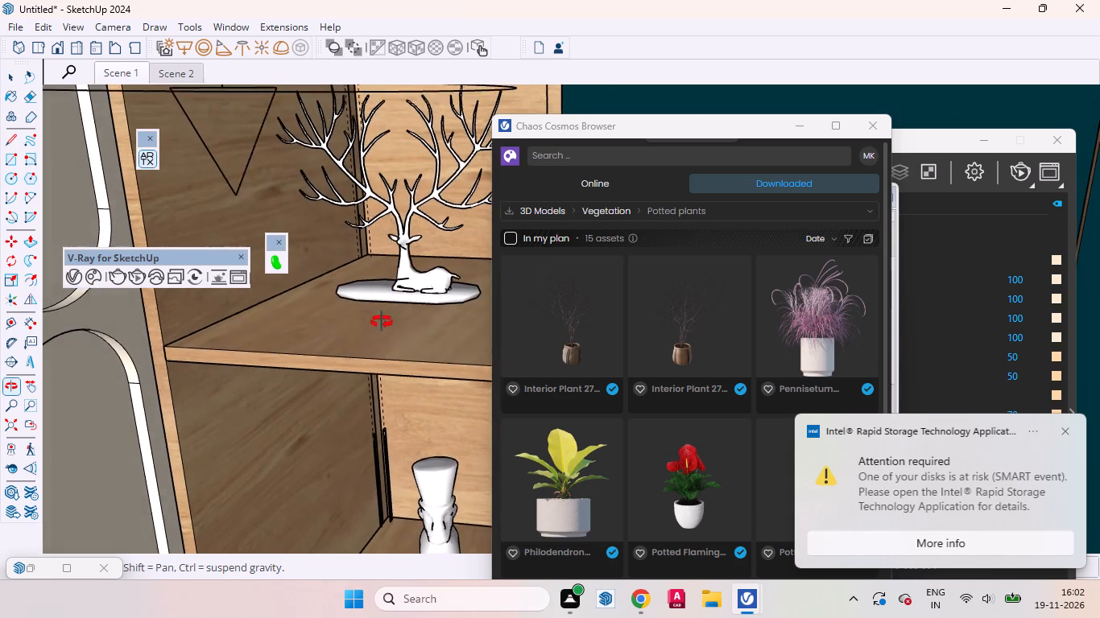
middle_click_drag(382, 322, 382, 323)
left_click(403, 275)
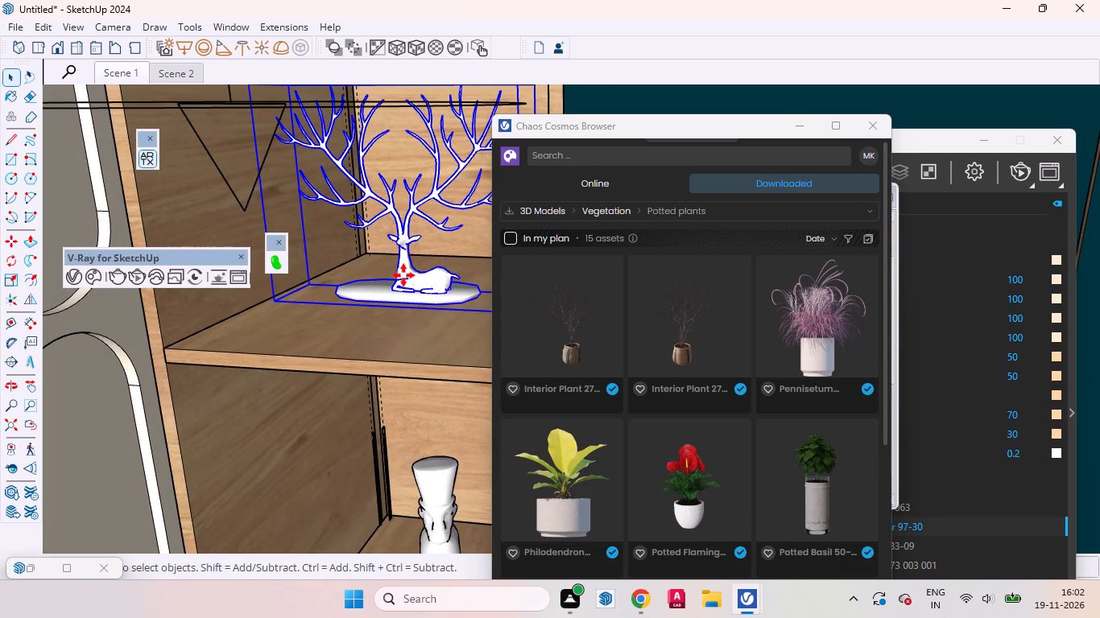
key("m")
left_click(409, 316)
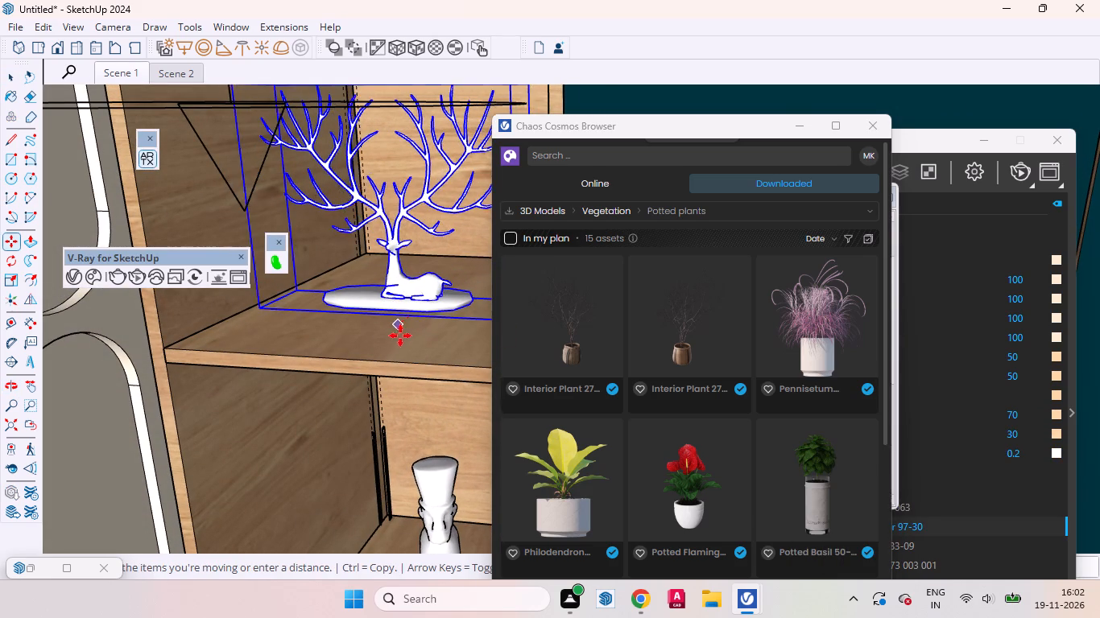
left_click(383, 352)
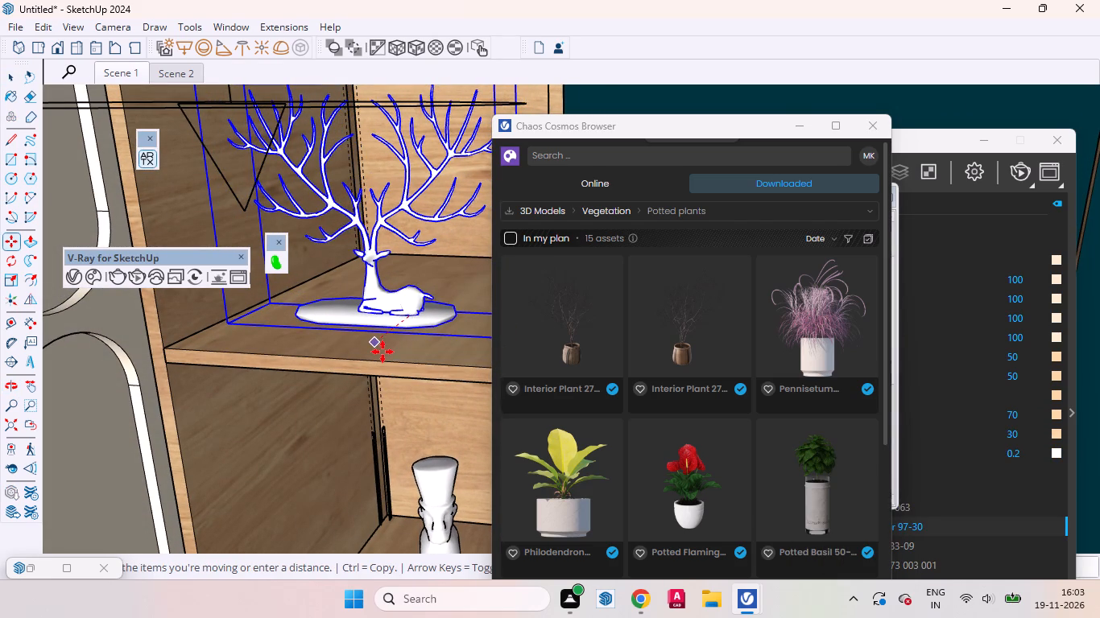
key("space")
Move the tall decorative figure below the deer toward the oval-patterned panel and the front edge of its shelf.
left_click(103, 72)
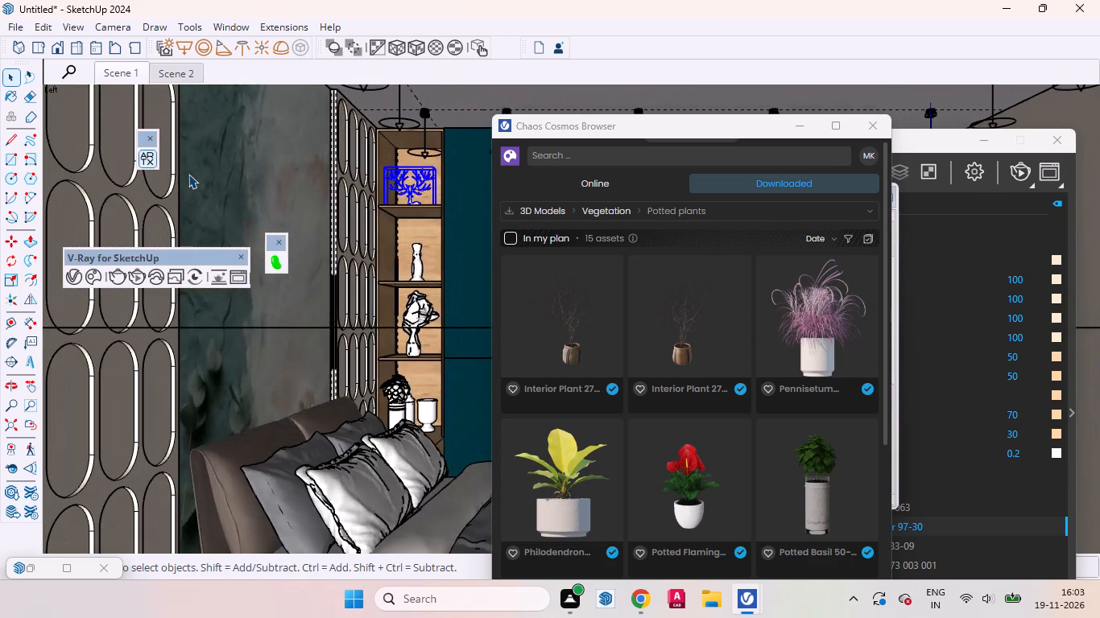
left_click(417, 263)
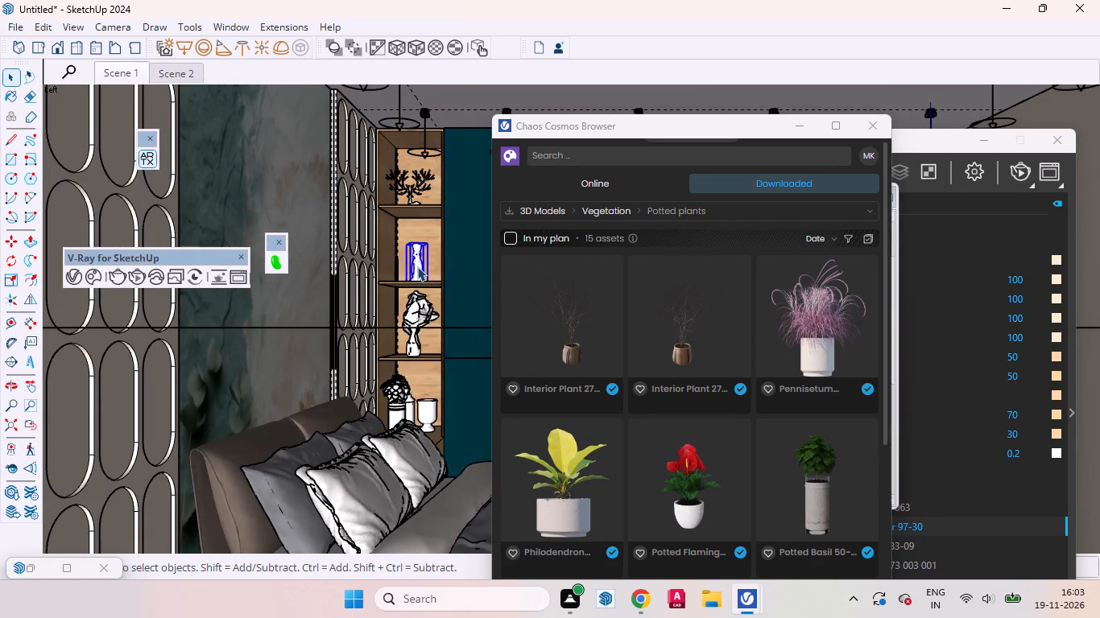
scroll(420, 267, "up", 11)
middle_click_drag(424, 268, 426, 323)
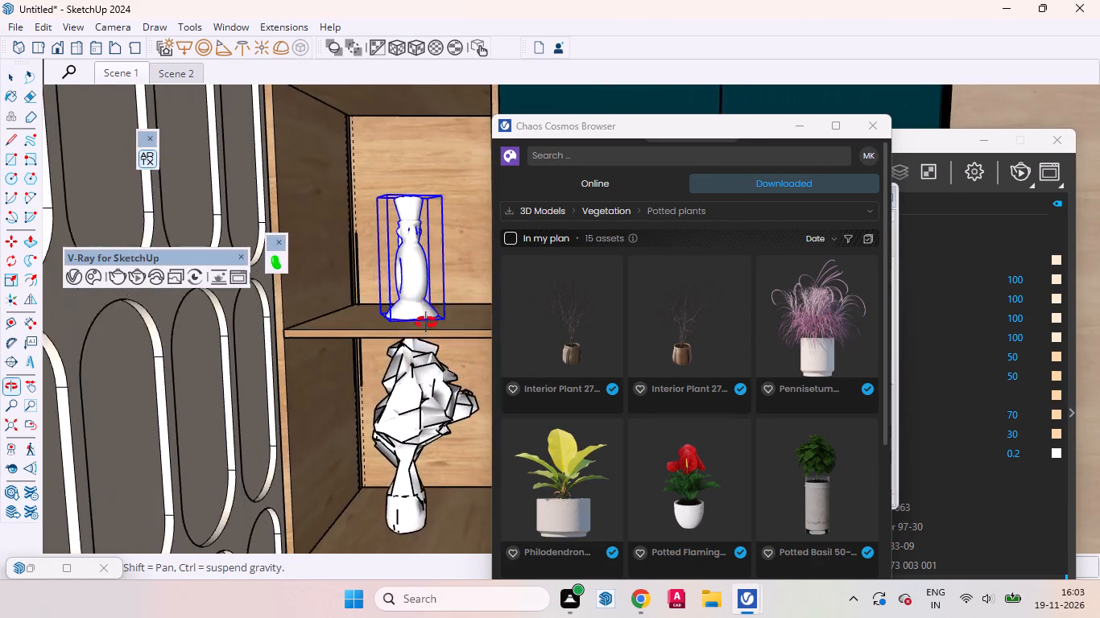
middle_click_drag(426, 323, 419, 359)
key("m")
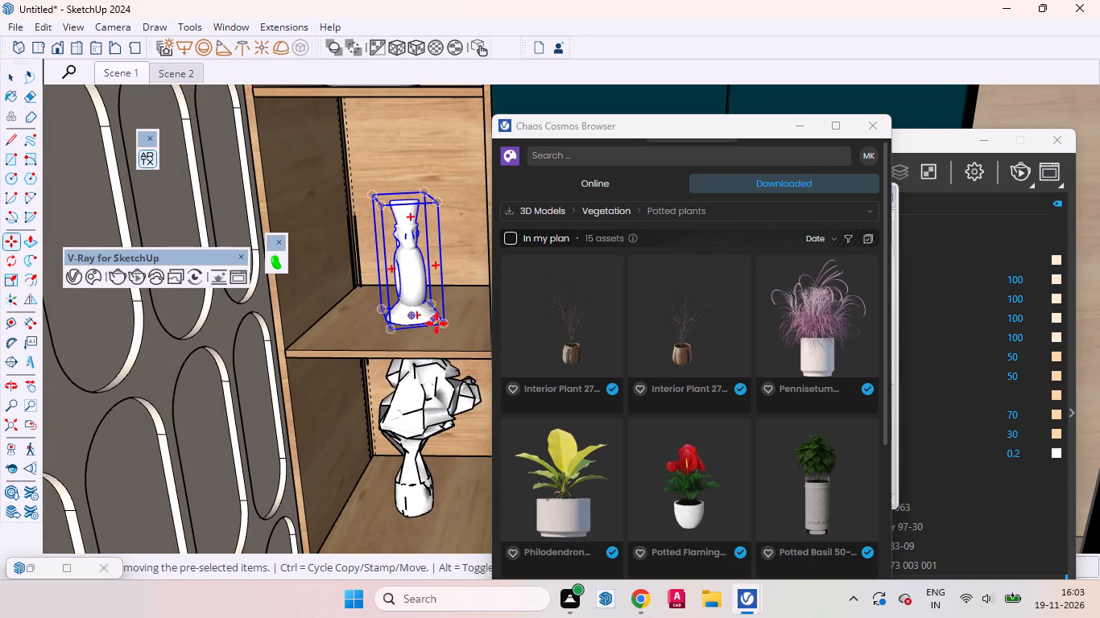
left_click(447, 336)
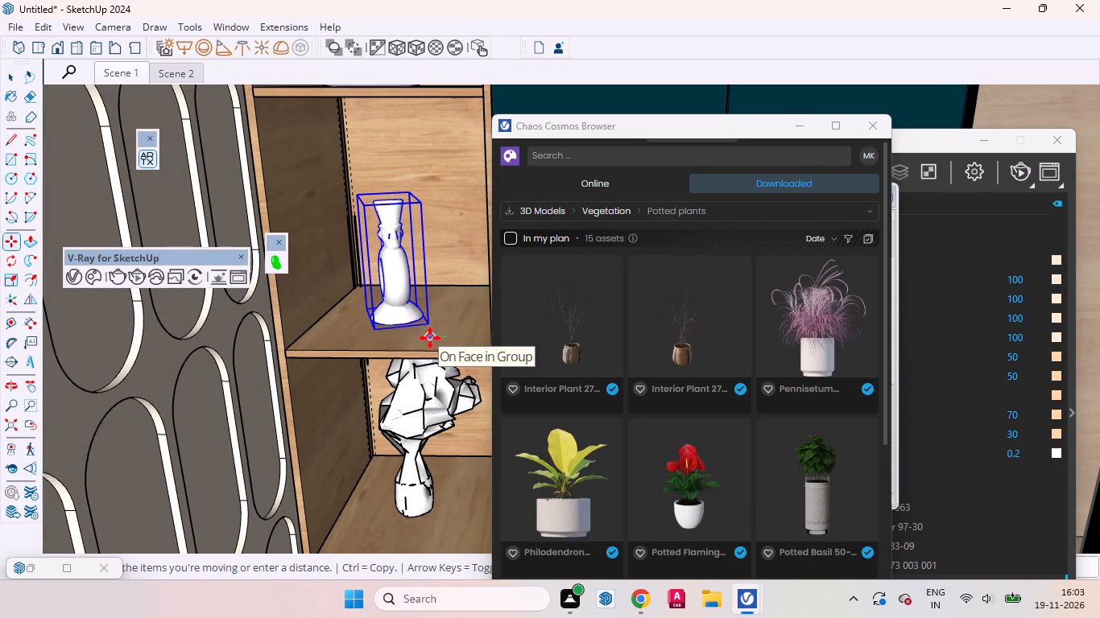
left_click(430, 338)
left_click(449, 309)
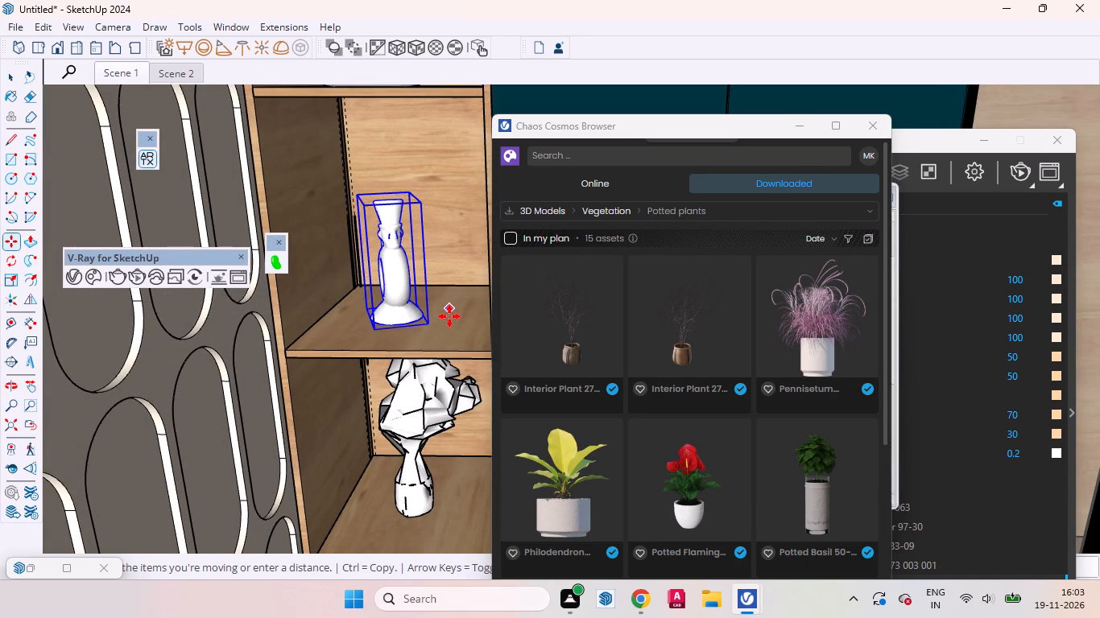
left_click(449, 320)
key("space")
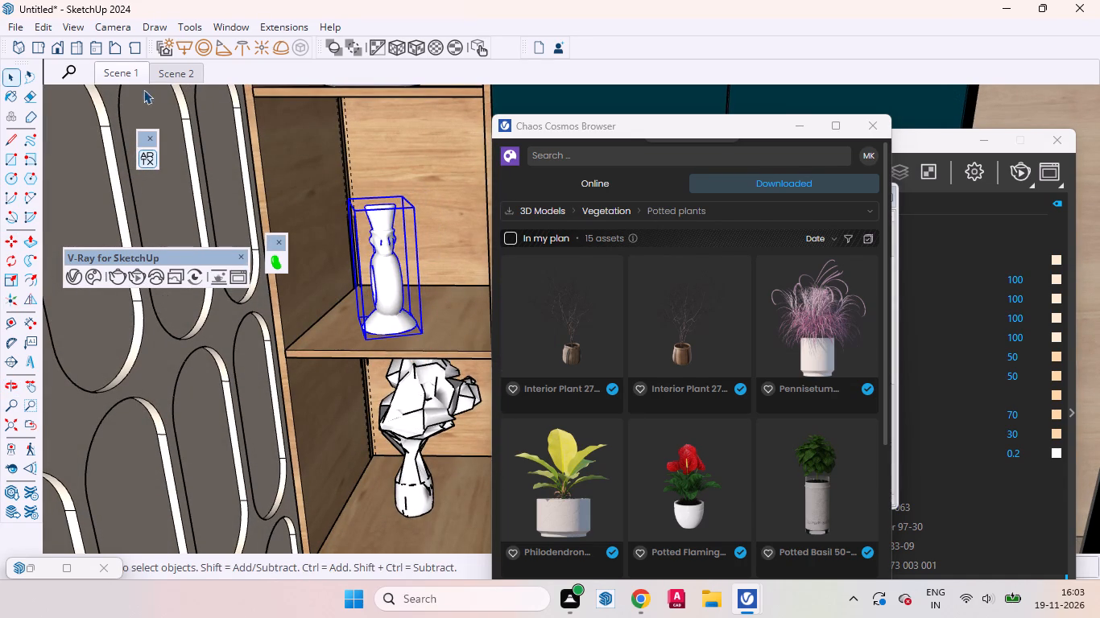
Return to the Scene 1 view and close the Chaos Cosmos Browser.
left_click(125, 78)
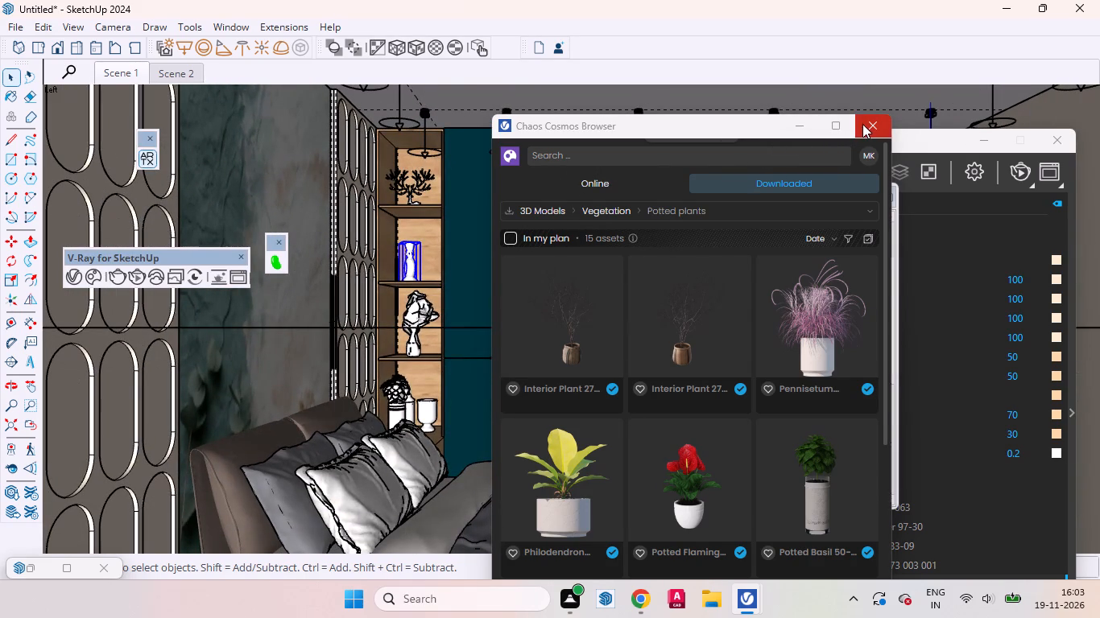
left_click(862, 124)
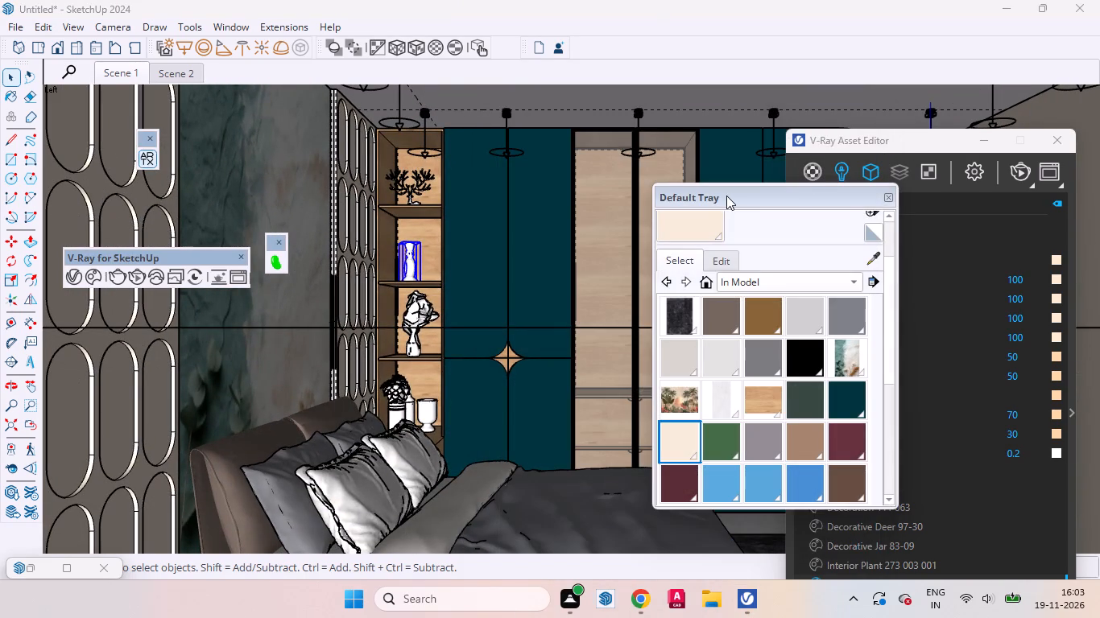
Rearrange the Default Tray and V-Ray Asset Editor windows so the wardrobe and shelves are unobstructed.
left_click_drag(823, 198, 455, 297)
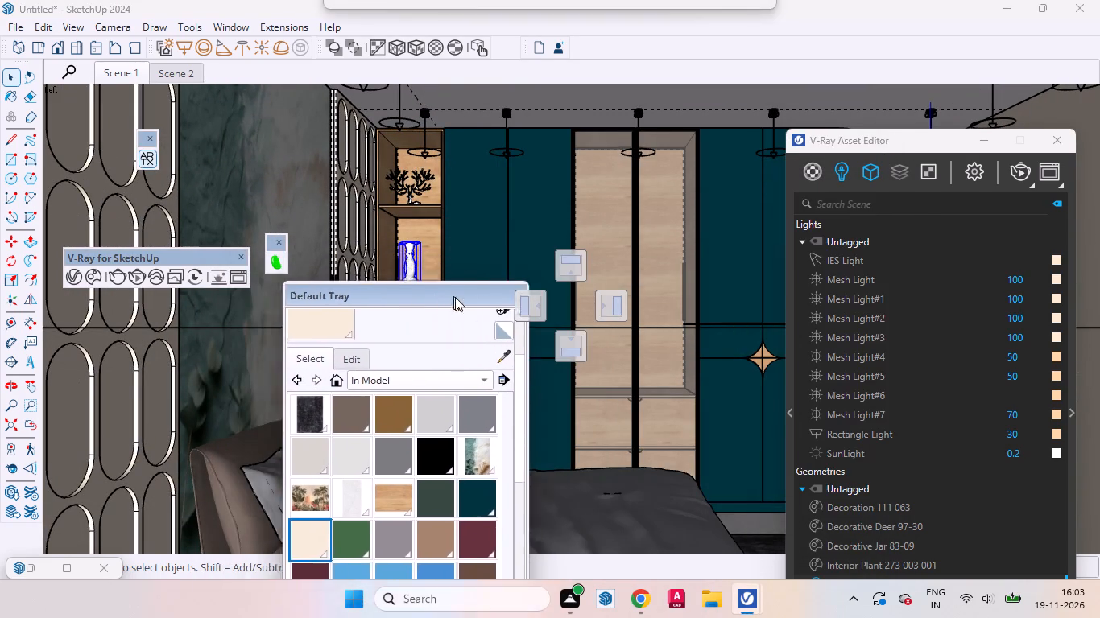
left_click_drag(455, 297, 976, 196)
left_click_drag(931, 143, 880, 154)
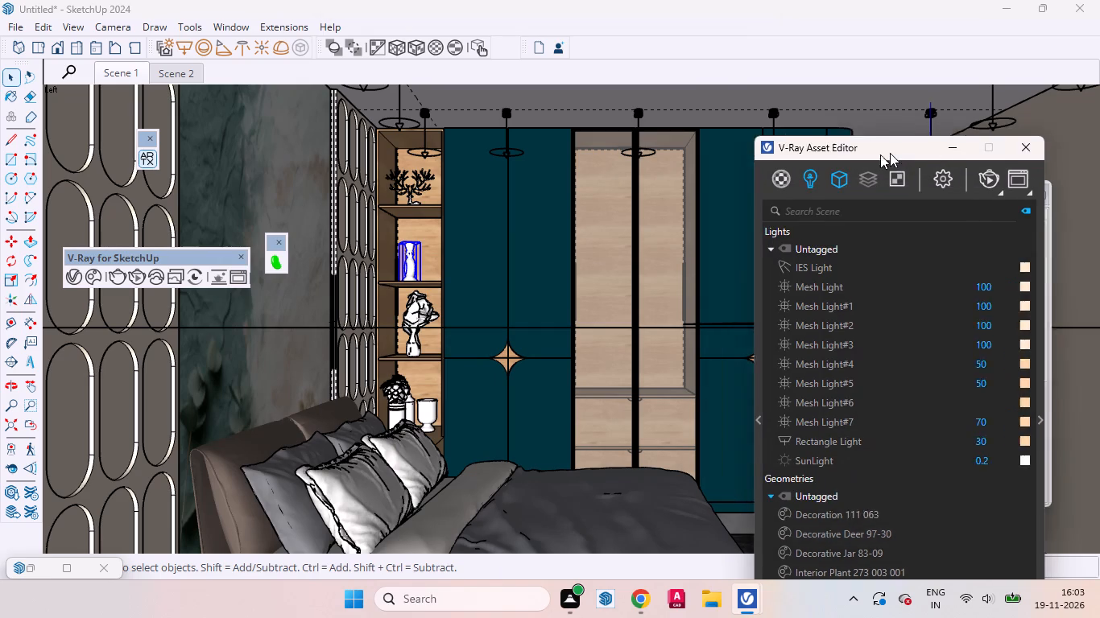
left_click_drag(880, 154, 340, 191)
scroll(609, 241, "down", 11)
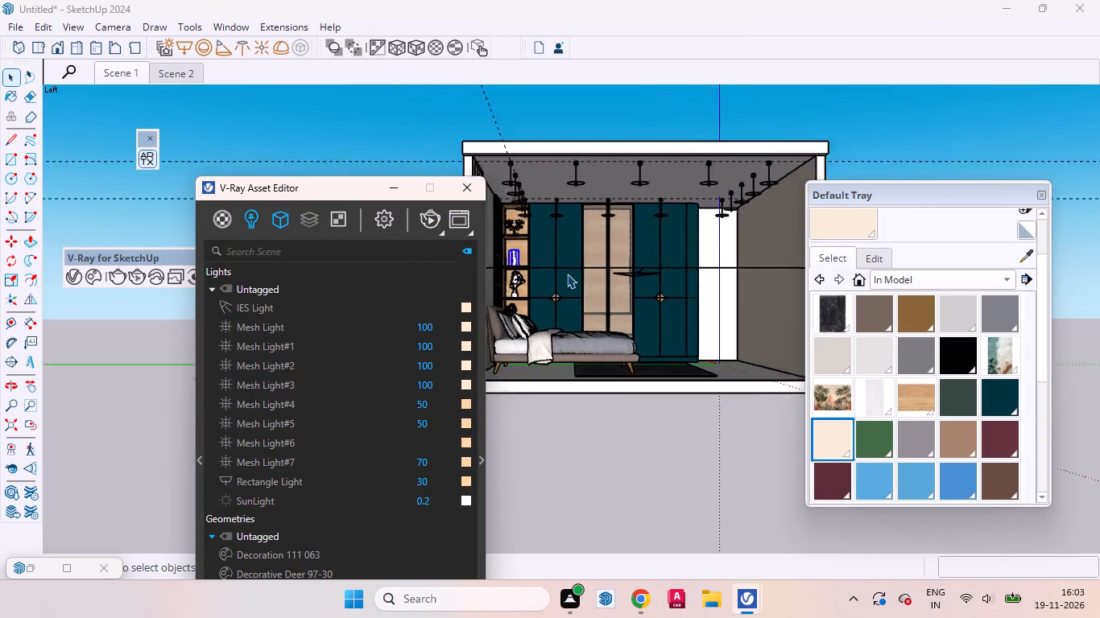
Erase the diagonal guide line above the room and the two horizontal guide lines beside it.
scroll(567, 274, "down", 3)
left_click(699, 142)
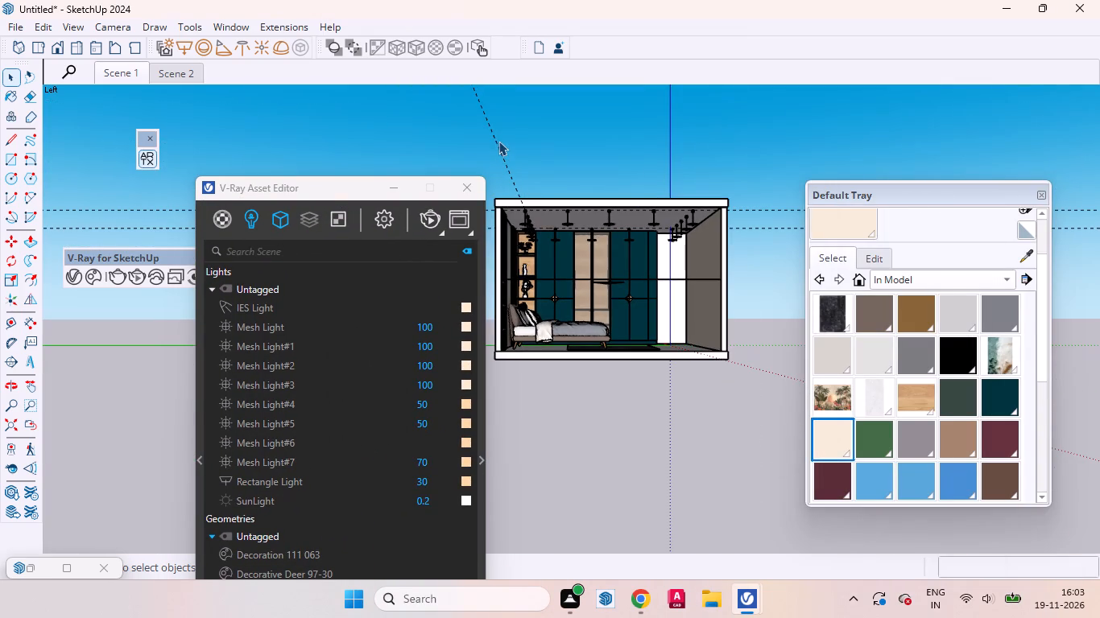
left_click(493, 133)
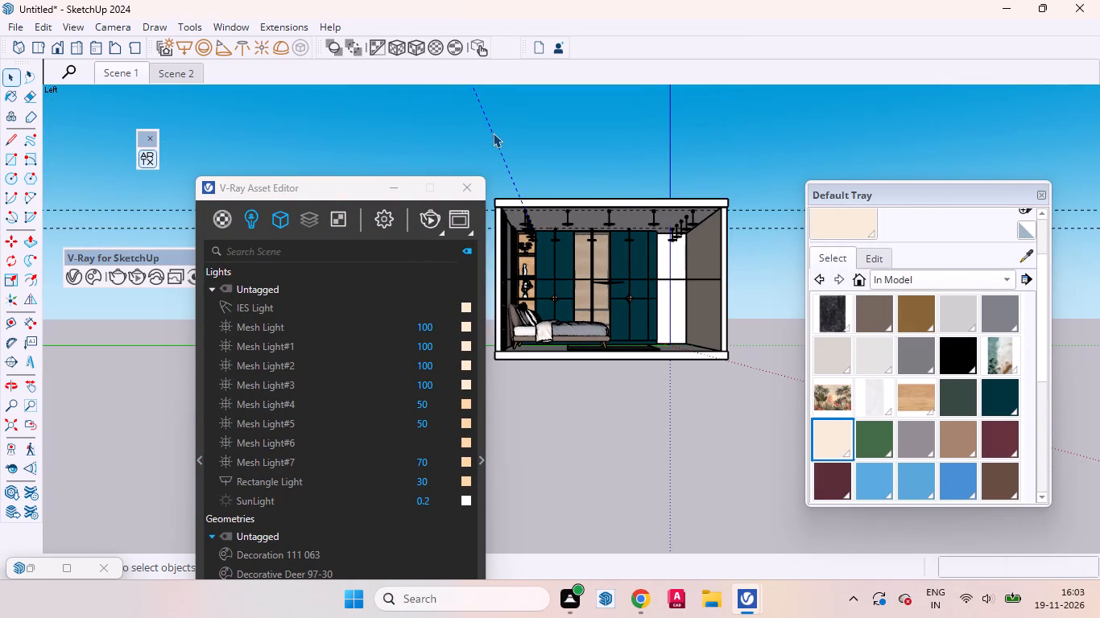
right_click(493, 133)
key("Delete")
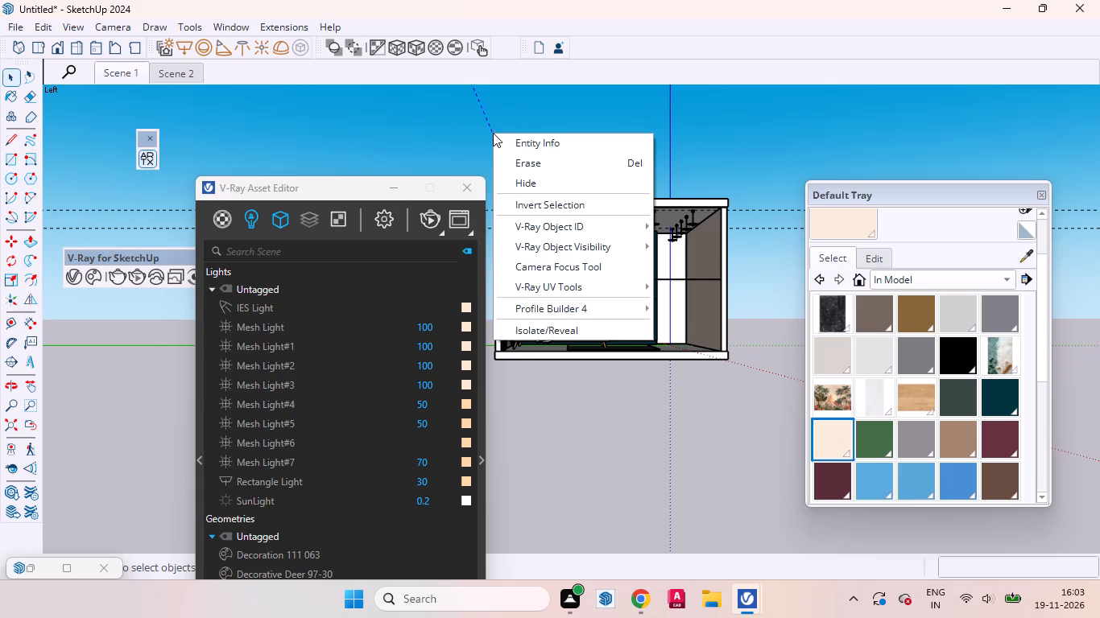
left_click(531, 164)
left_click_drag(125, 241, 69, 198)
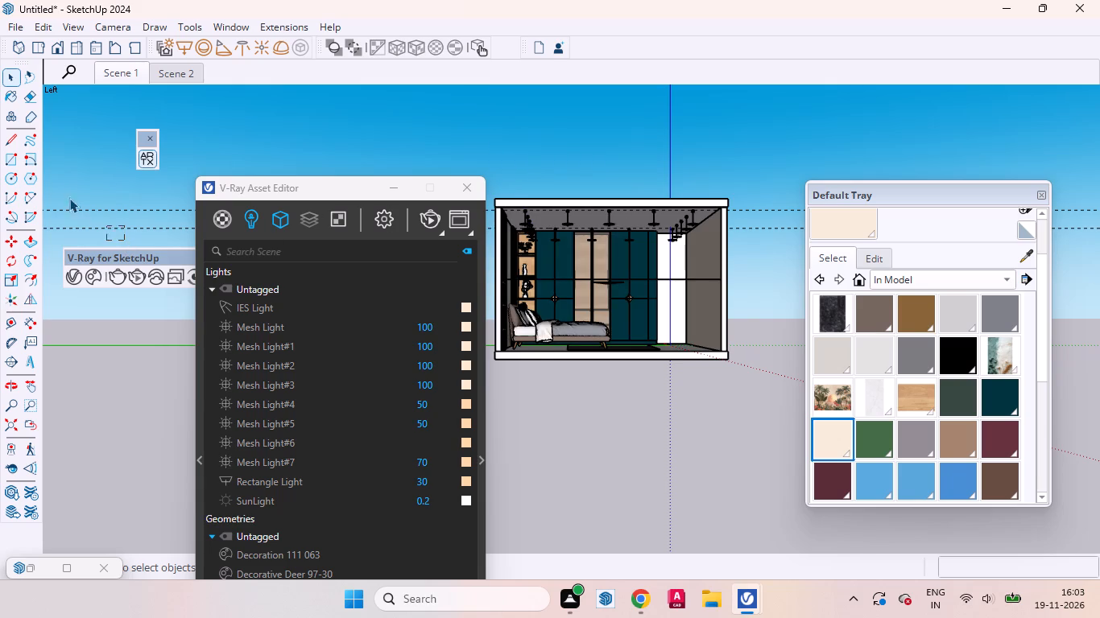
left_click_drag(69, 198, 38, 167)
key("Delete")
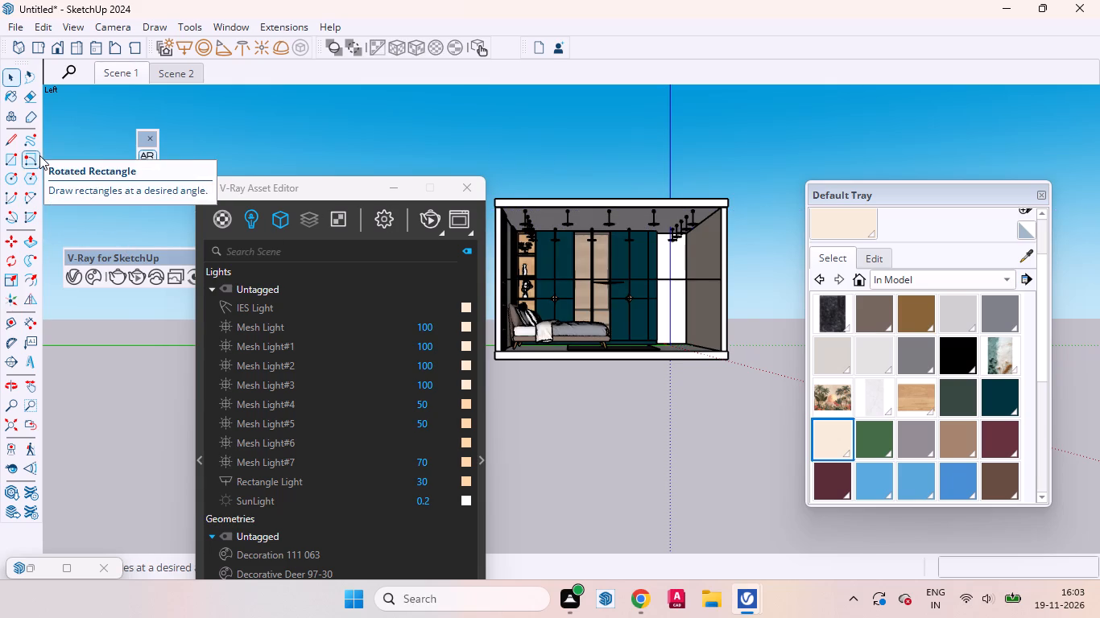
Return to the Scene 1 view and reposition the V-Ray Asset Editor clear of the Default Tray.
left_click(127, 72)
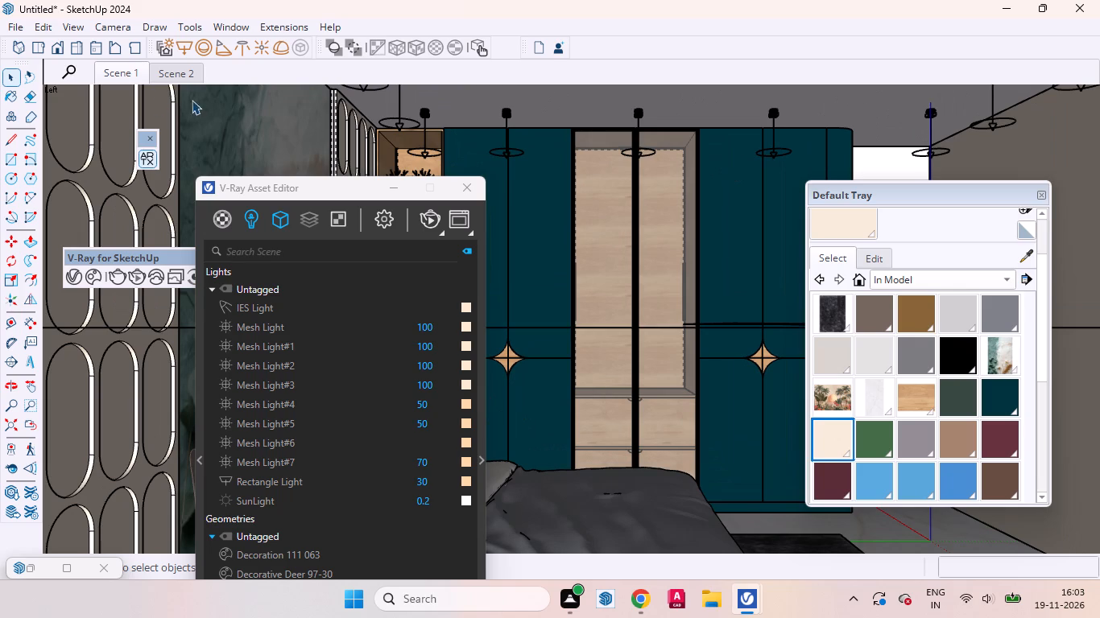
left_click_drag(338, 194, 625, 111)
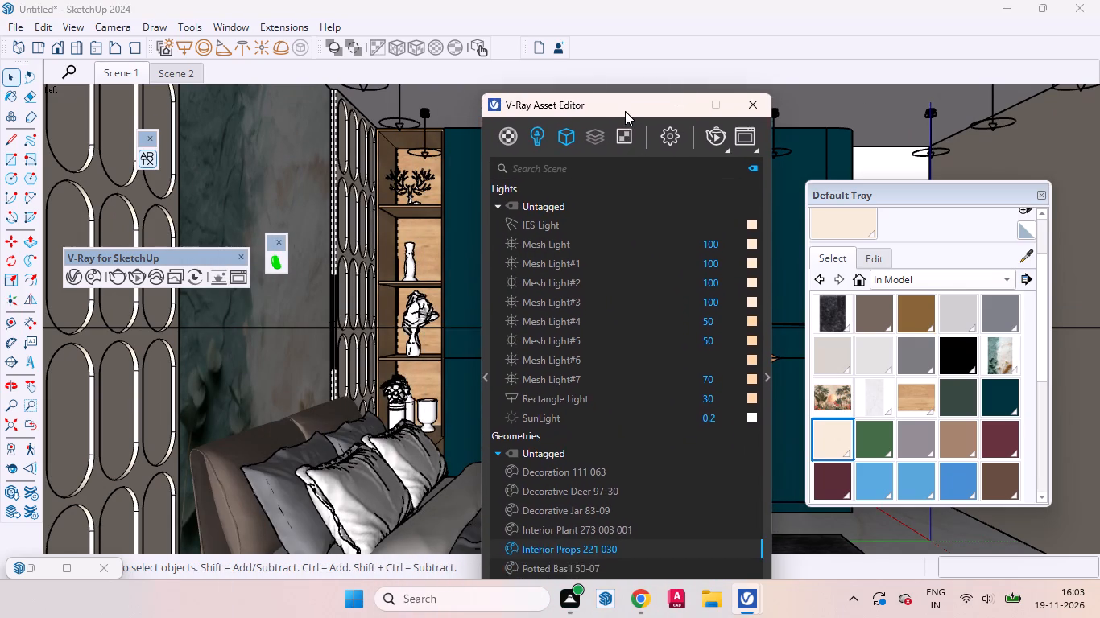
left_click_drag(625, 111, 703, 179)
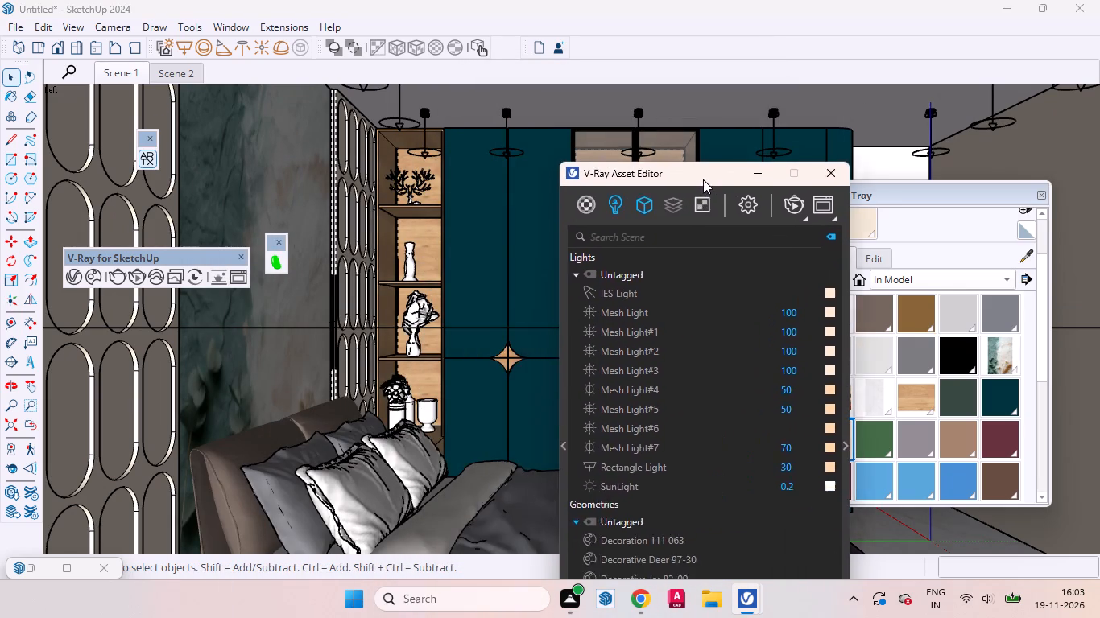
left_click_drag(703, 179, 606, 117)
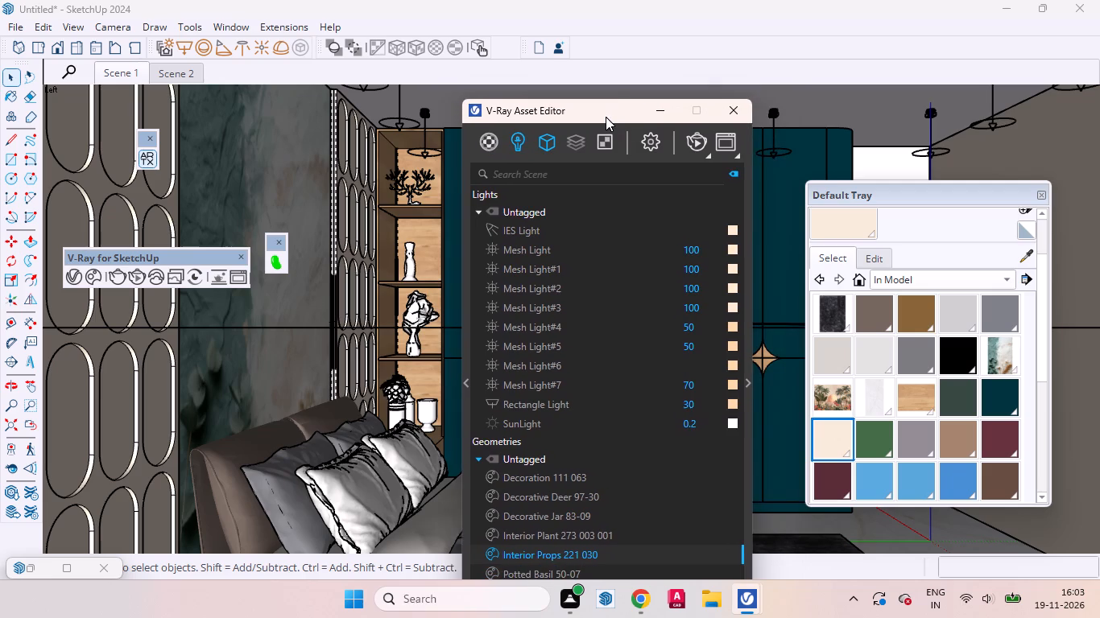
left_click_drag(606, 117, 577, 106)
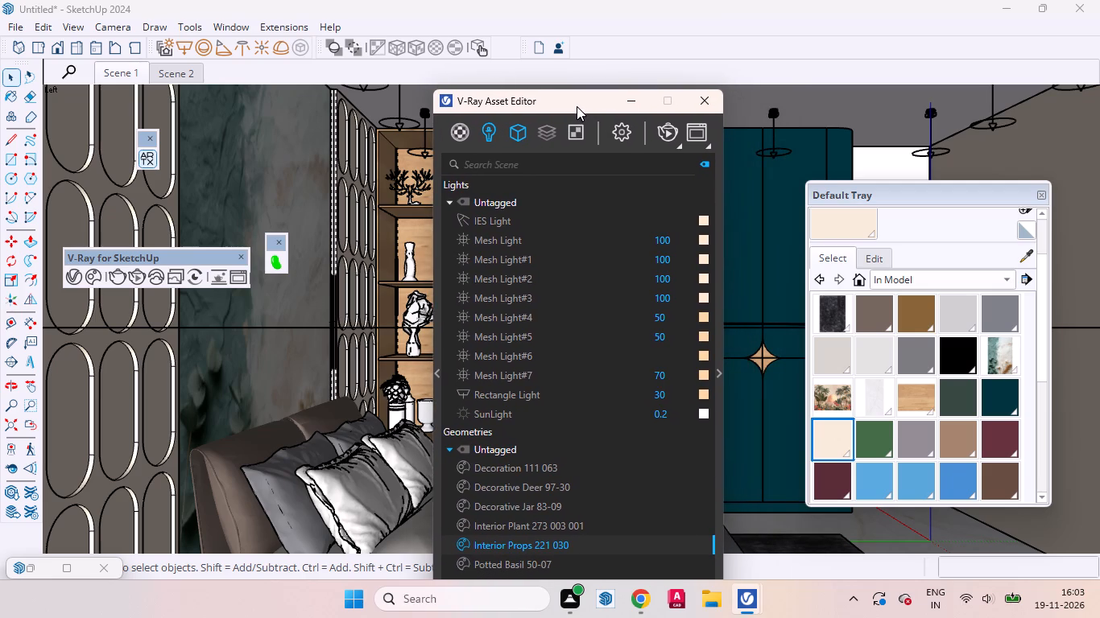
left_click_drag(577, 106, 467, 93)
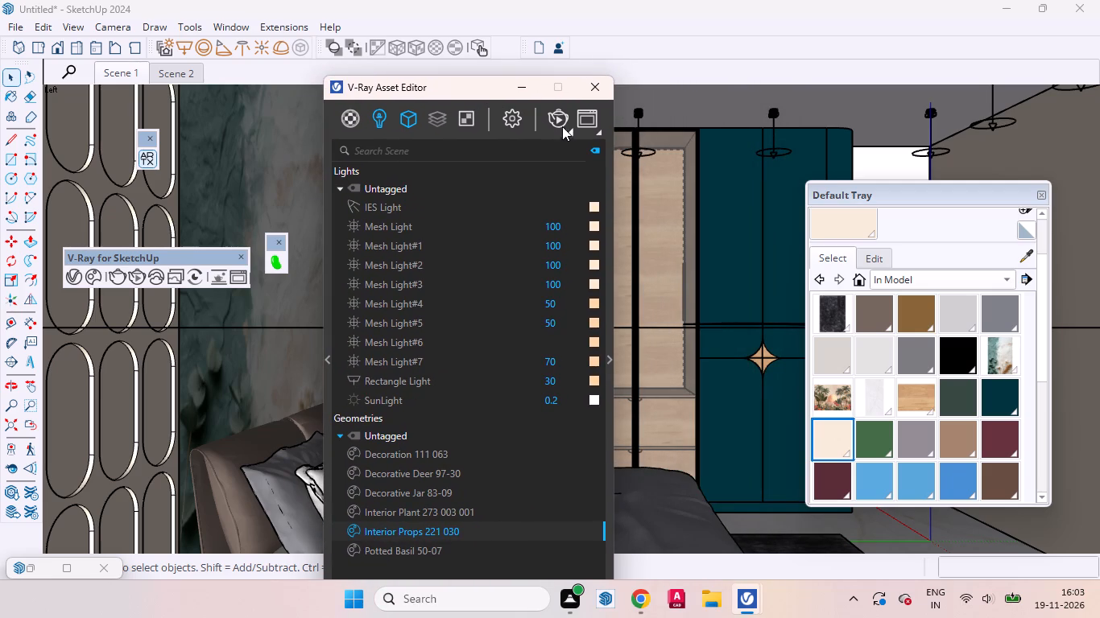
Open V-Ray's render settings and start a standard, non-interactive render of the Scene 1 view.
left_click(381, 118)
left_click(502, 117)
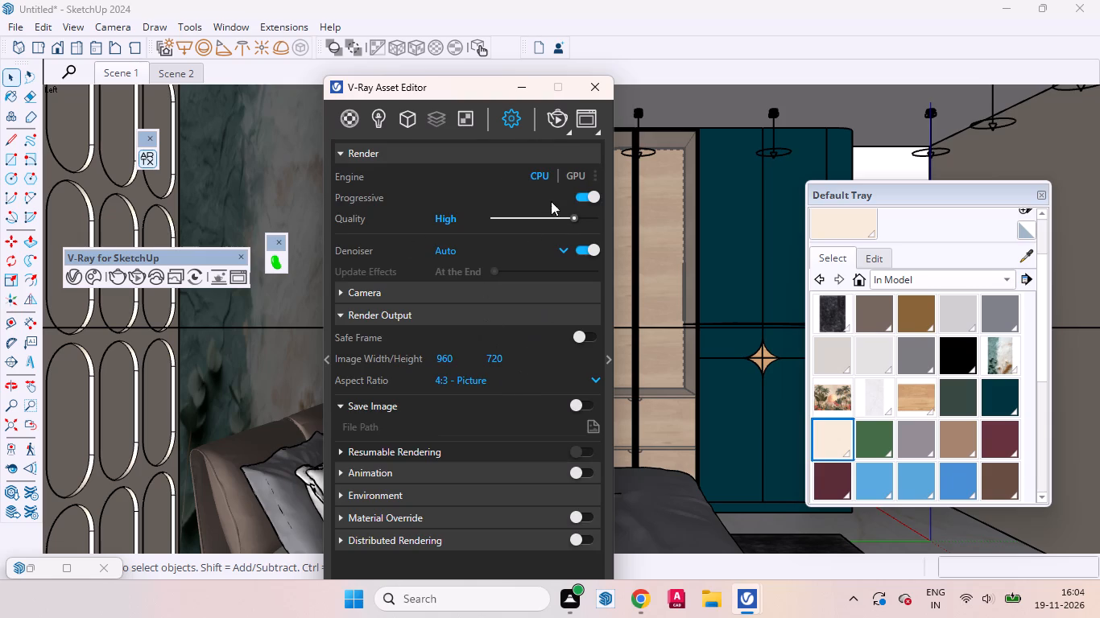
left_click(565, 132)
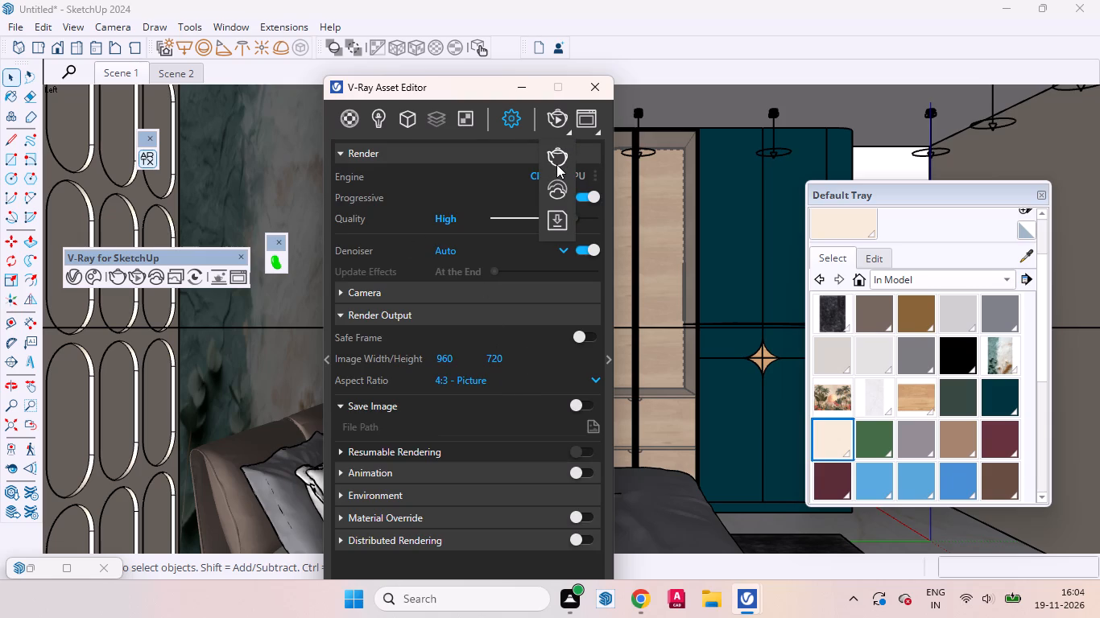
left_click(556, 164)
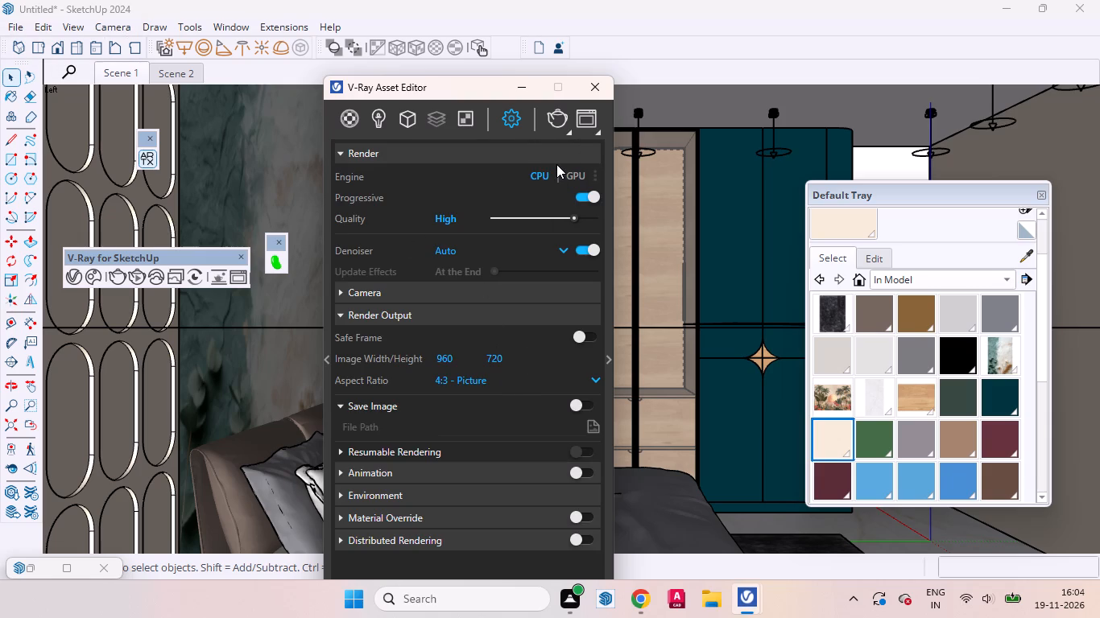
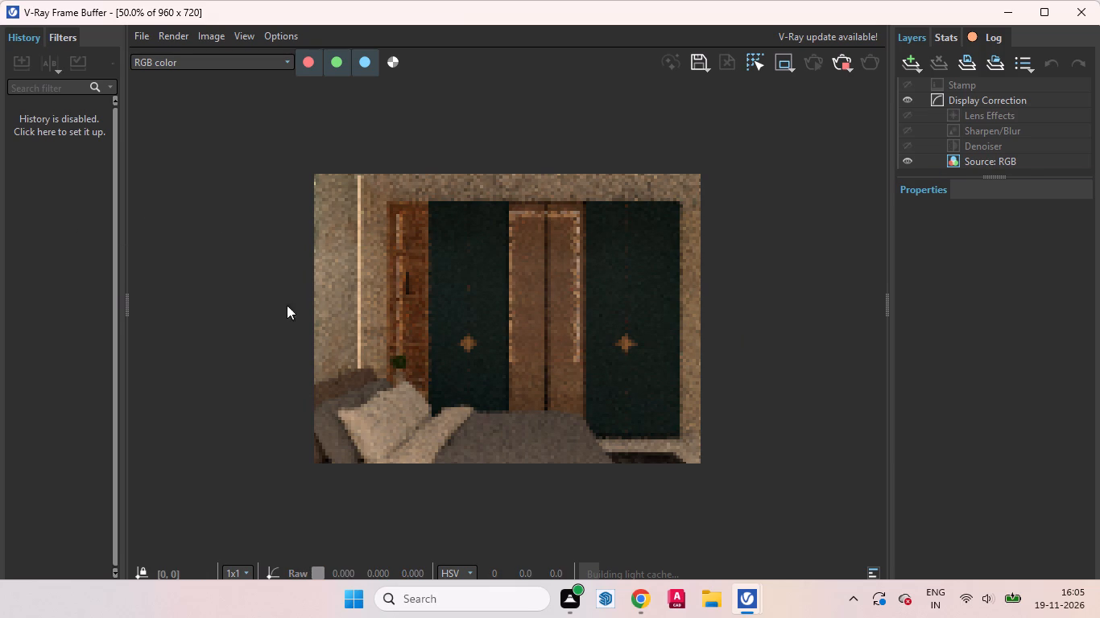
Minimise the render windows and draw a 10' by 10' rectangle on the ground beside the room model.
left_click(993, 10)
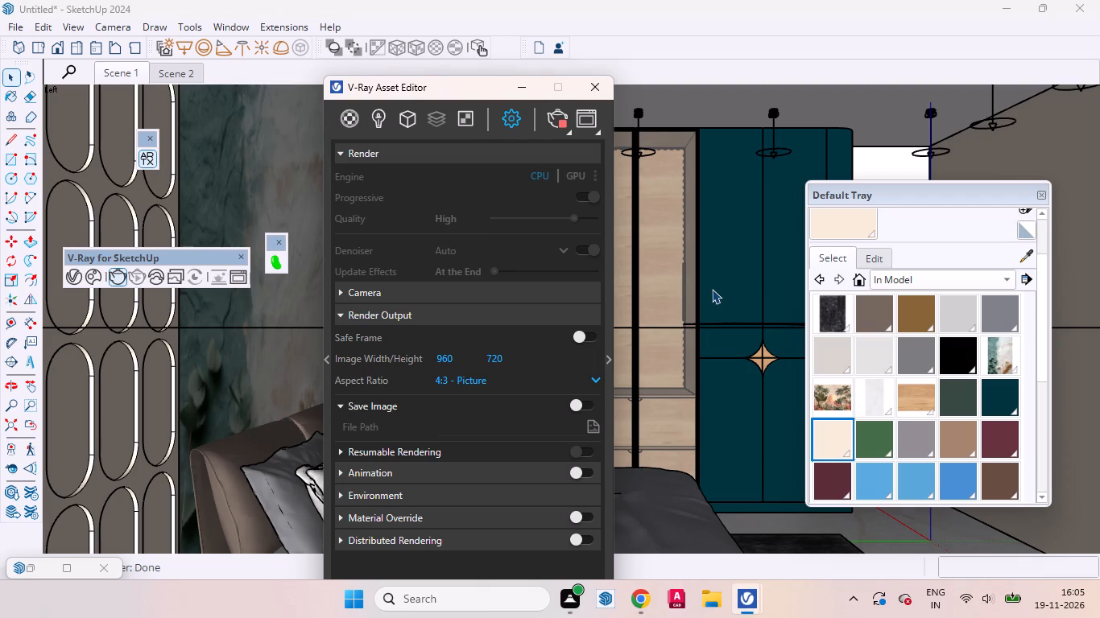
left_click(509, 94)
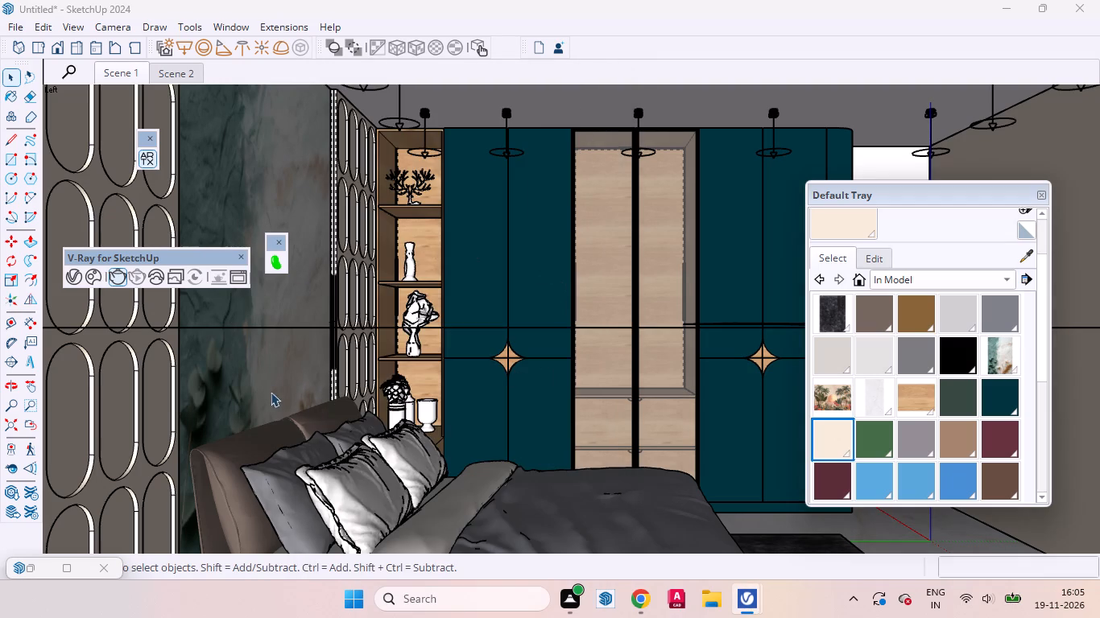
scroll(311, 420, "down", 3)
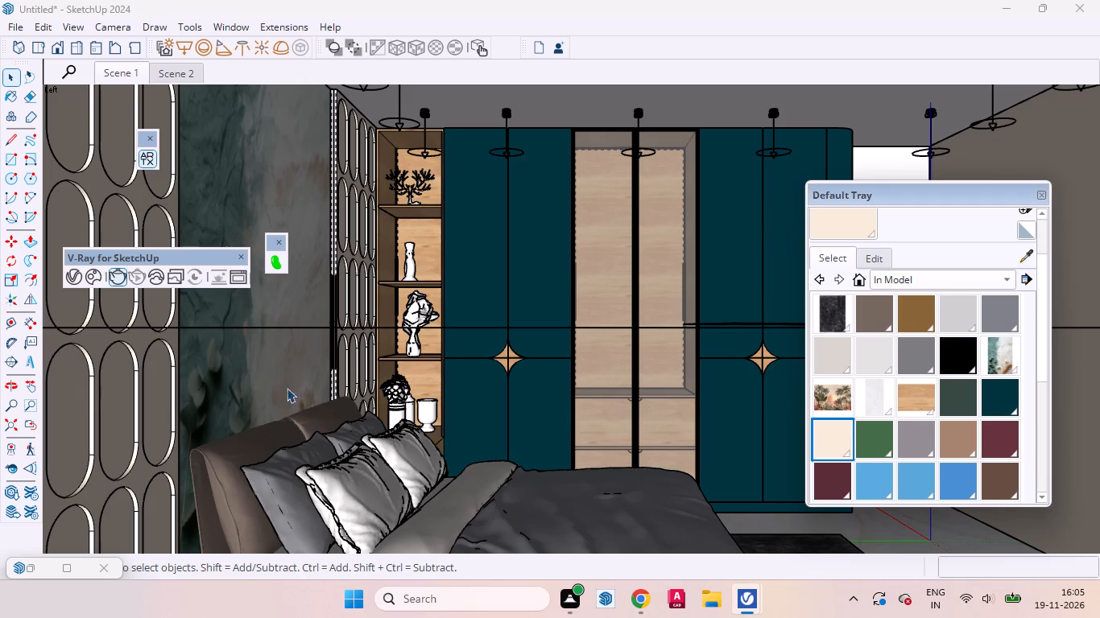
scroll(196, 405, "down", 1)
scroll(307, 426, "down", 7)
scroll(287, 404, "up", 1)
scroll(286, 406, "down", 9)
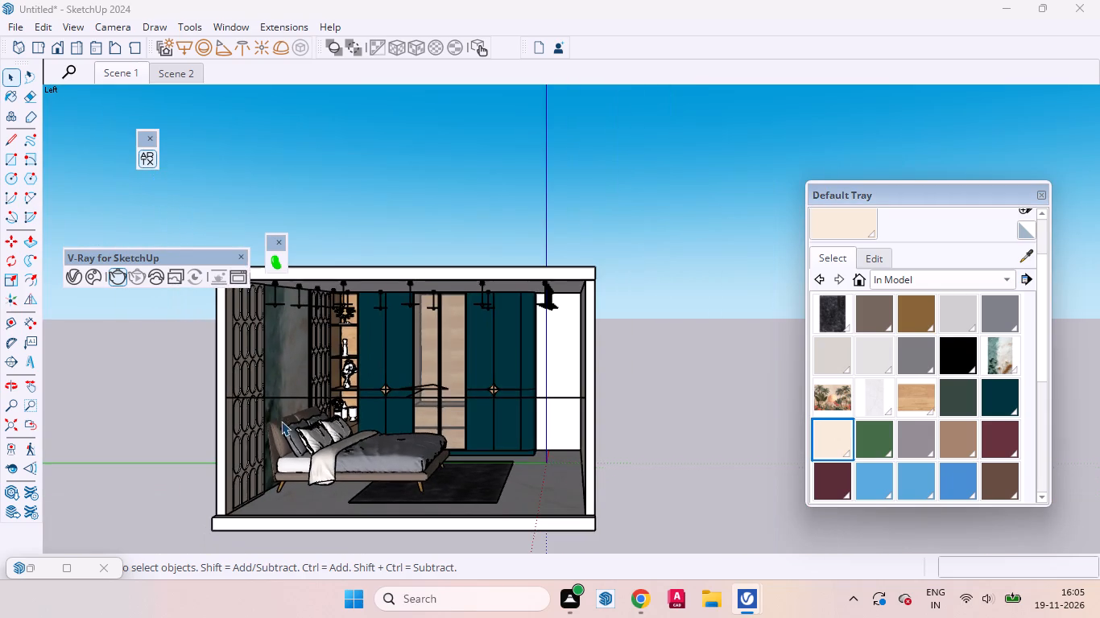
scroll(422, 447, "up", 3)
scroll(583, 463, "down", 5)
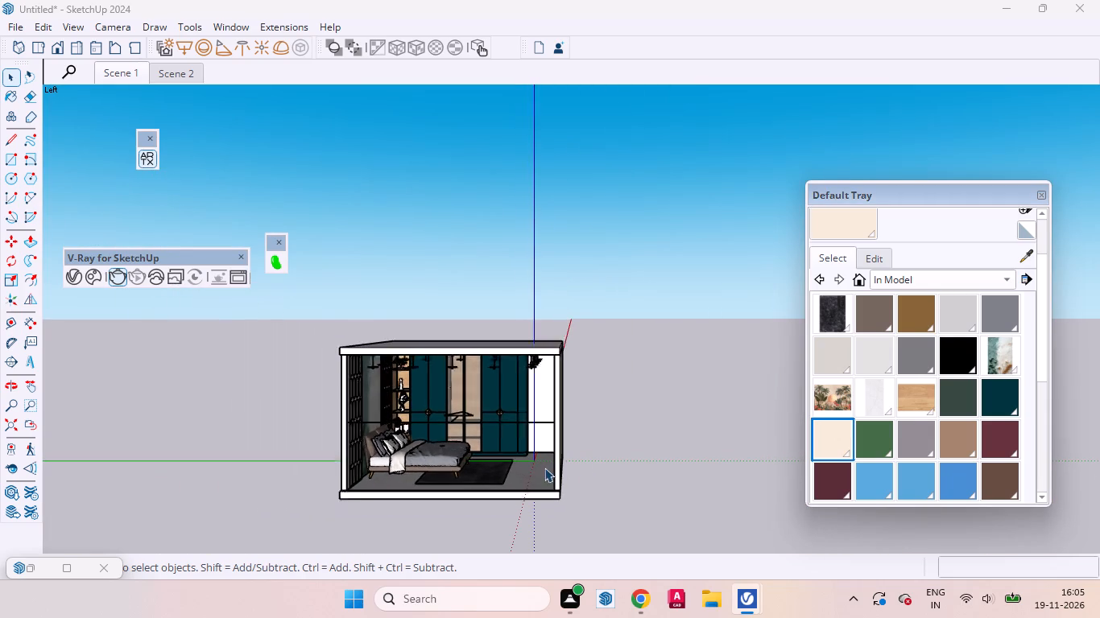
scroll(544, 468, "down", 1)
middle_click_drag(623, 449, 379, 533)
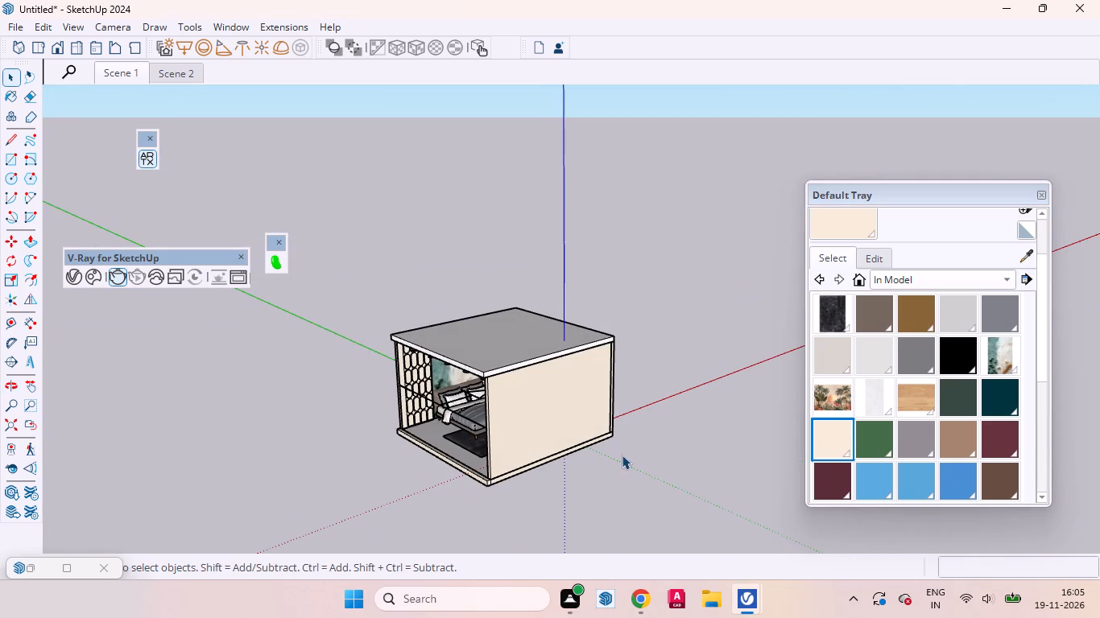
double_click(622, 455)
double_click(630, 453)
left_click(395, 242)
scroll(373, 386, "down", 8)
middle_click_drag(574, 398, 486, 422)
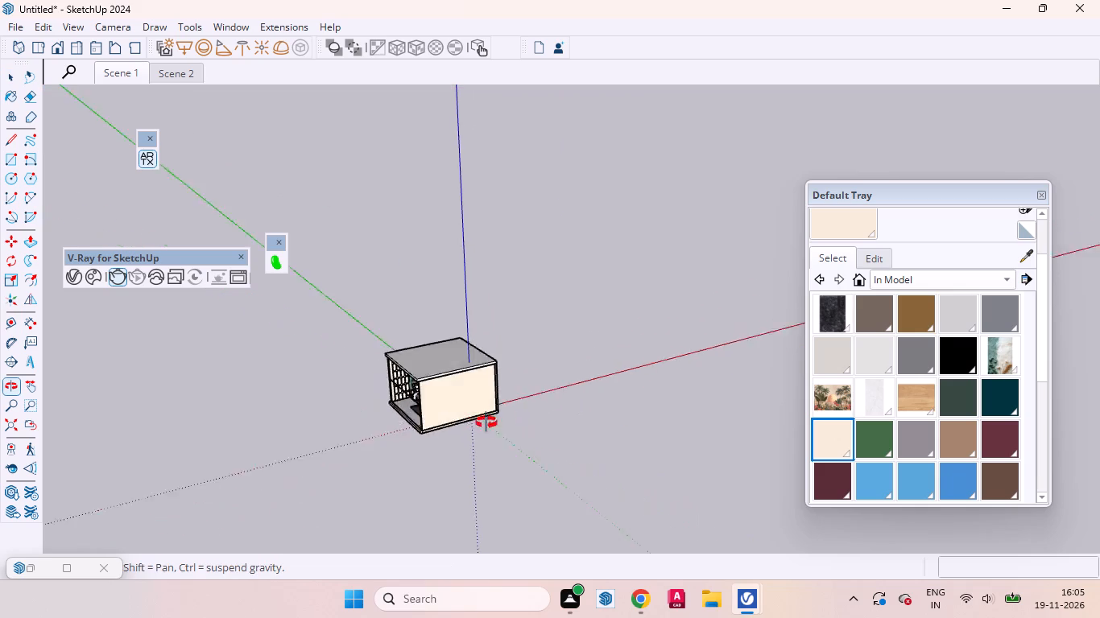
middle_click_drag(486, 422, 344, 534)
scroll(424, 424, "down", 3)
scroll(424, 428, "up", 1)
scroll(424, 428, "down", 2)
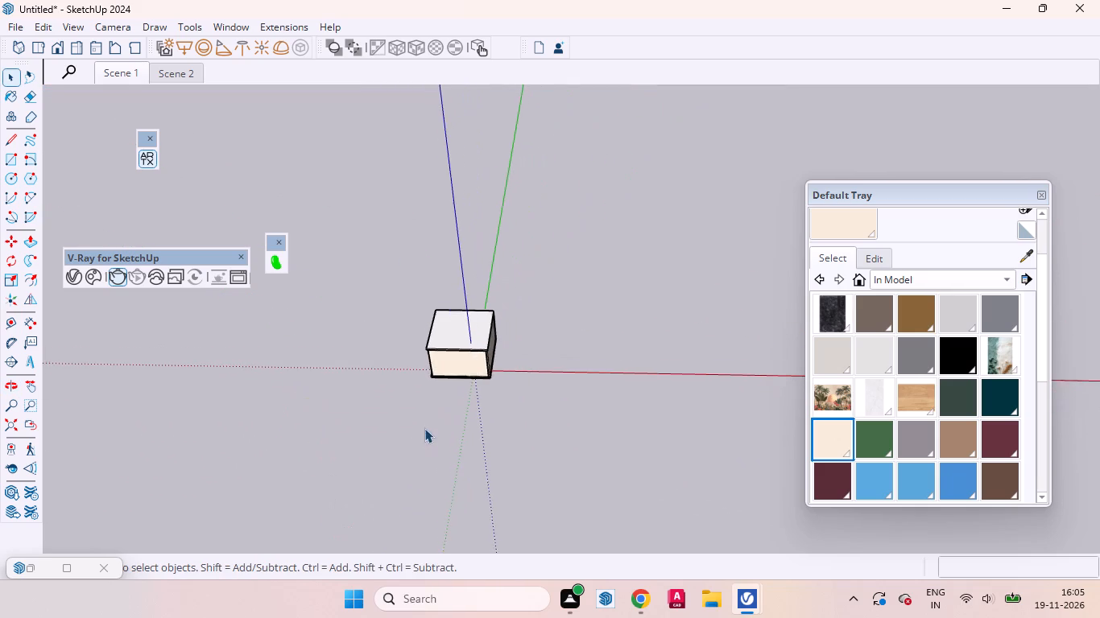
scroll(513, 357, "up", 12)
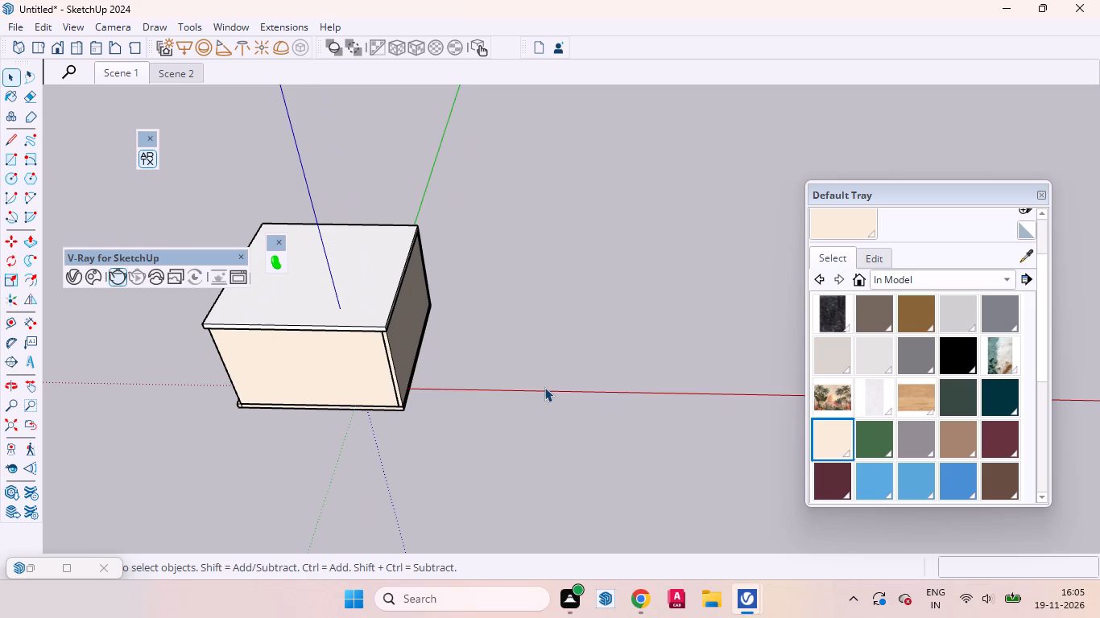
scroll(384, 370, "up", 5)
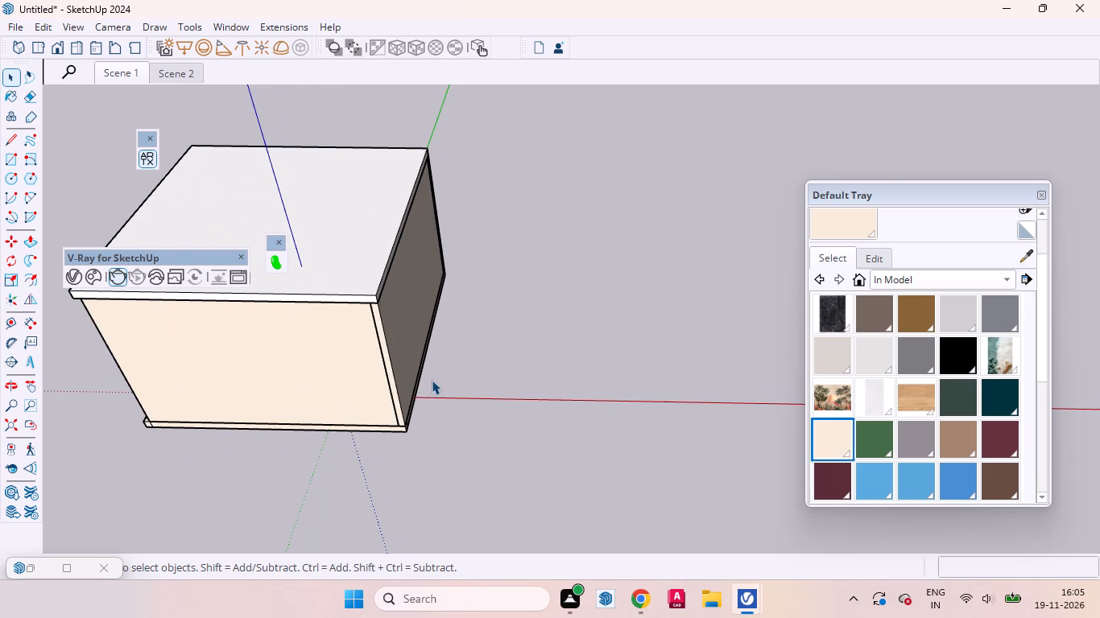
key("r")
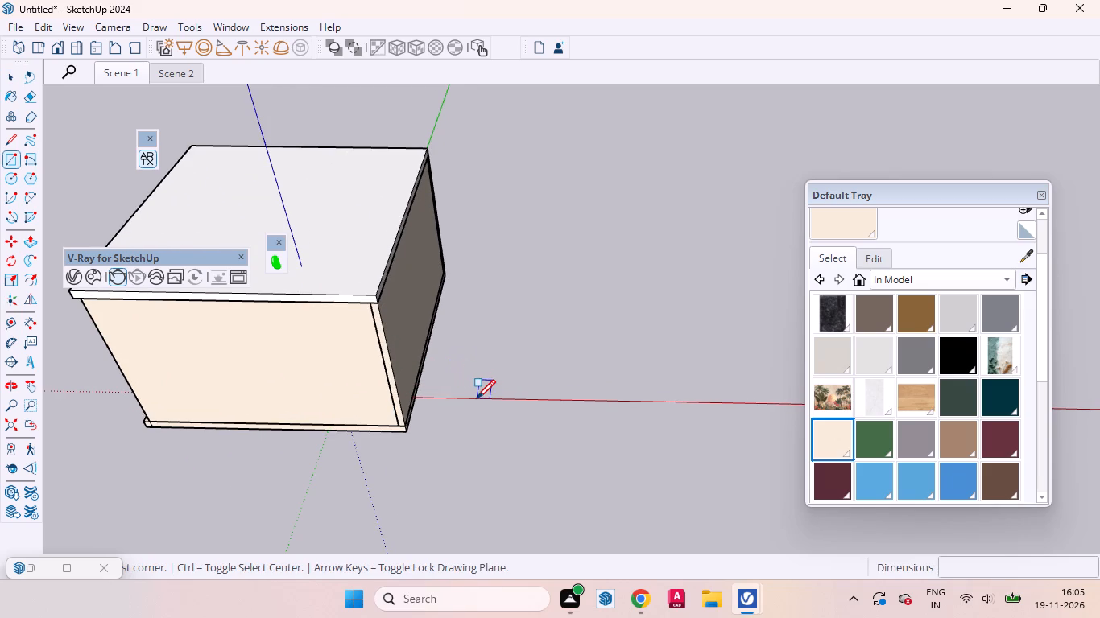
left_click(477, 398)
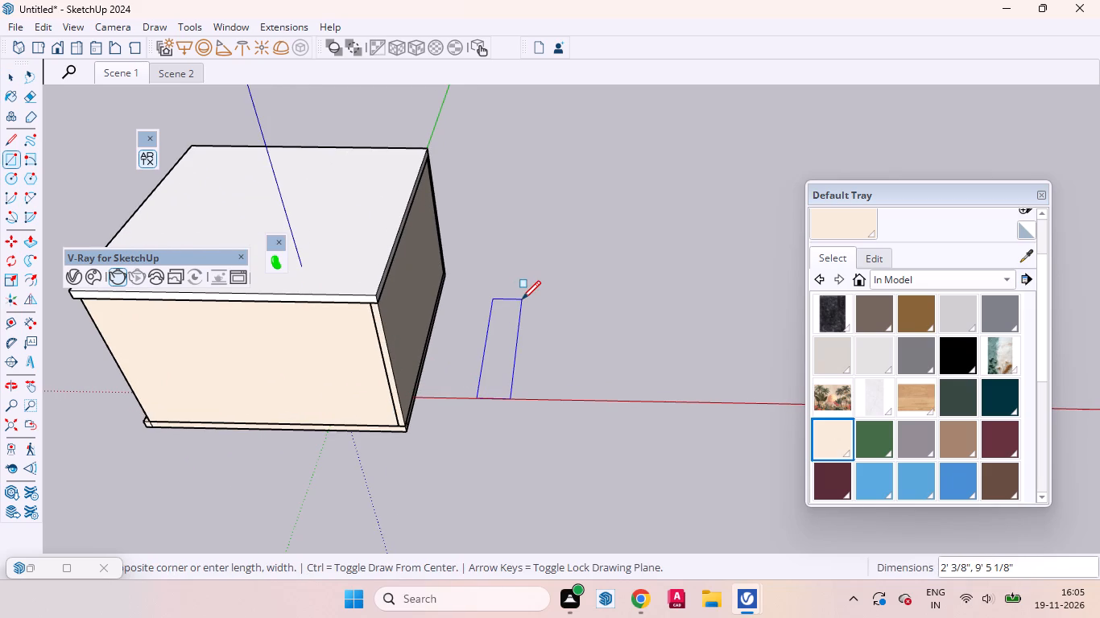
key("1")
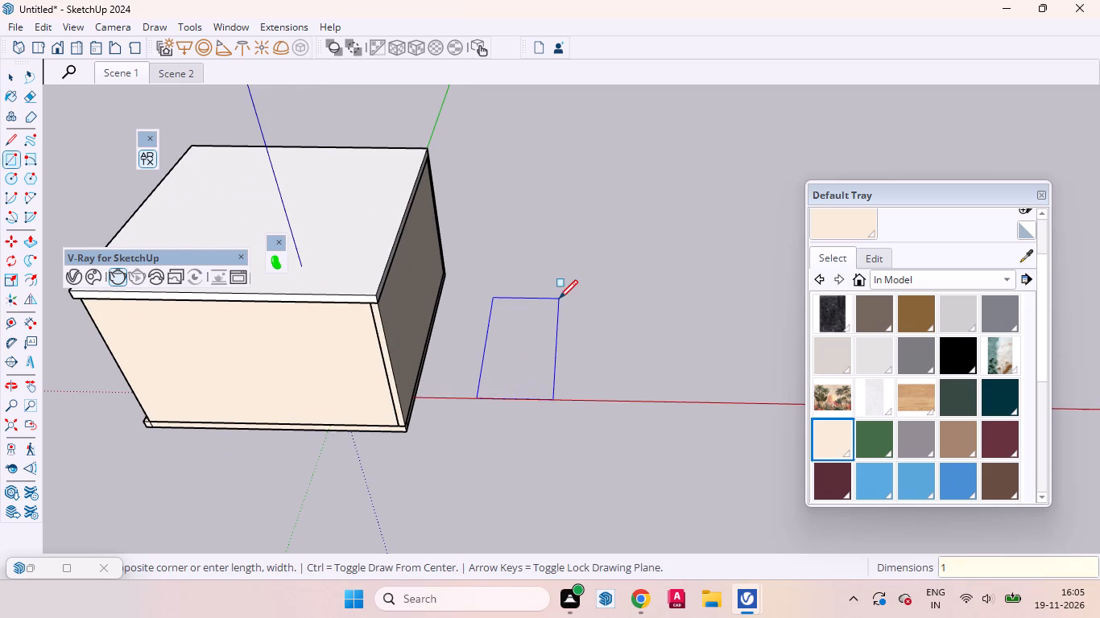
type("0'")
type(",10'")
key("Return")
Push/Pull the square face upward by 6" to form a thin slab.
key("space")
left_click(545, 336)
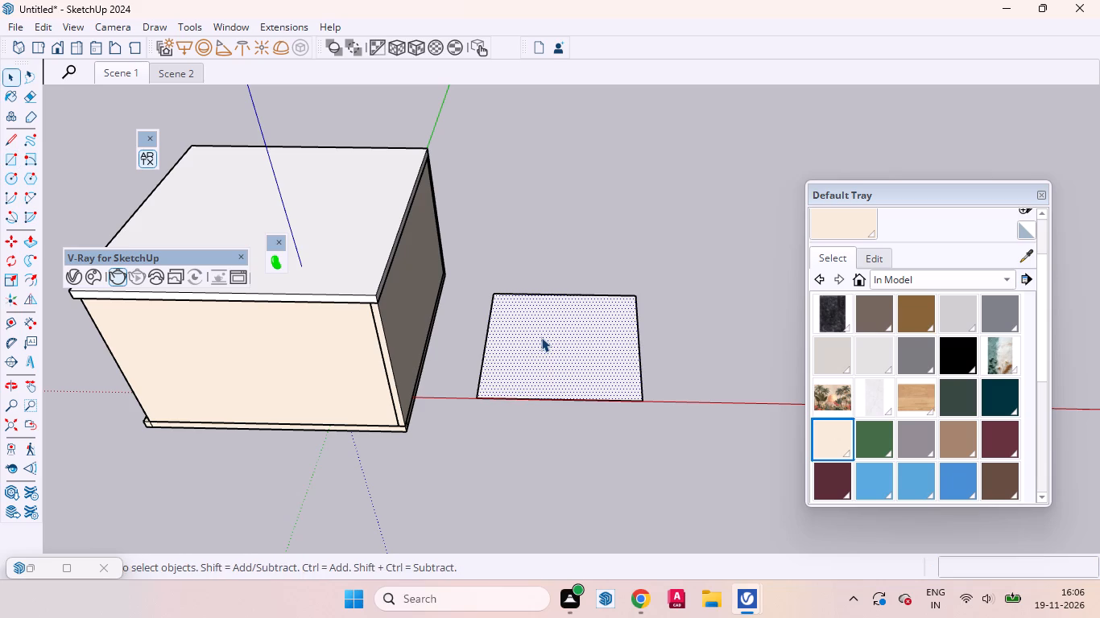
key("p")
left_click(541, 337)
key("6")
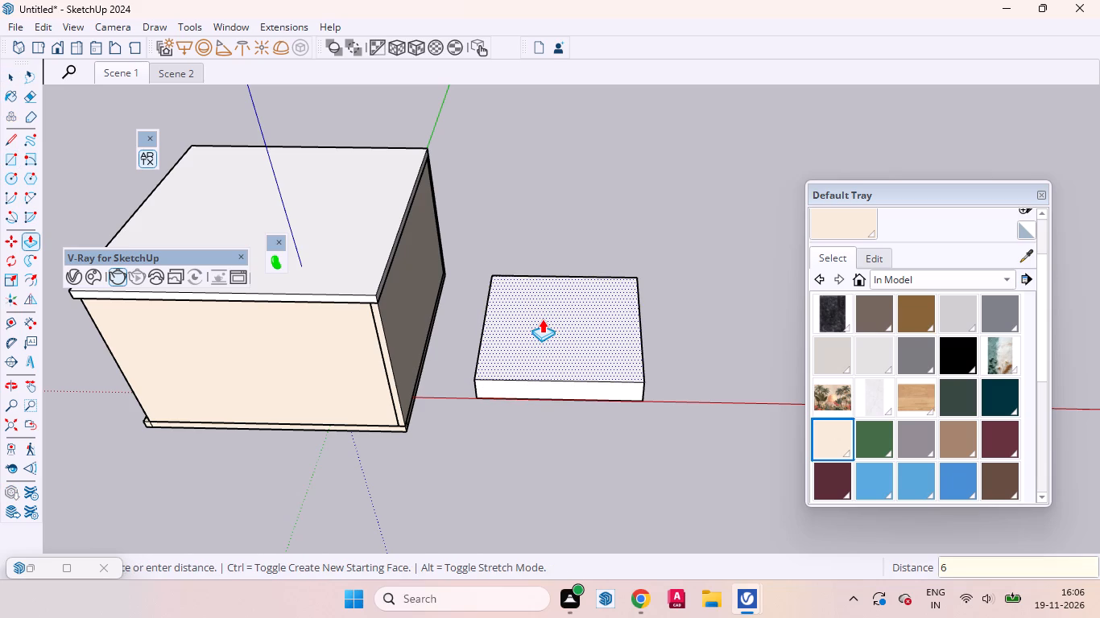
key("Return")
key("space")
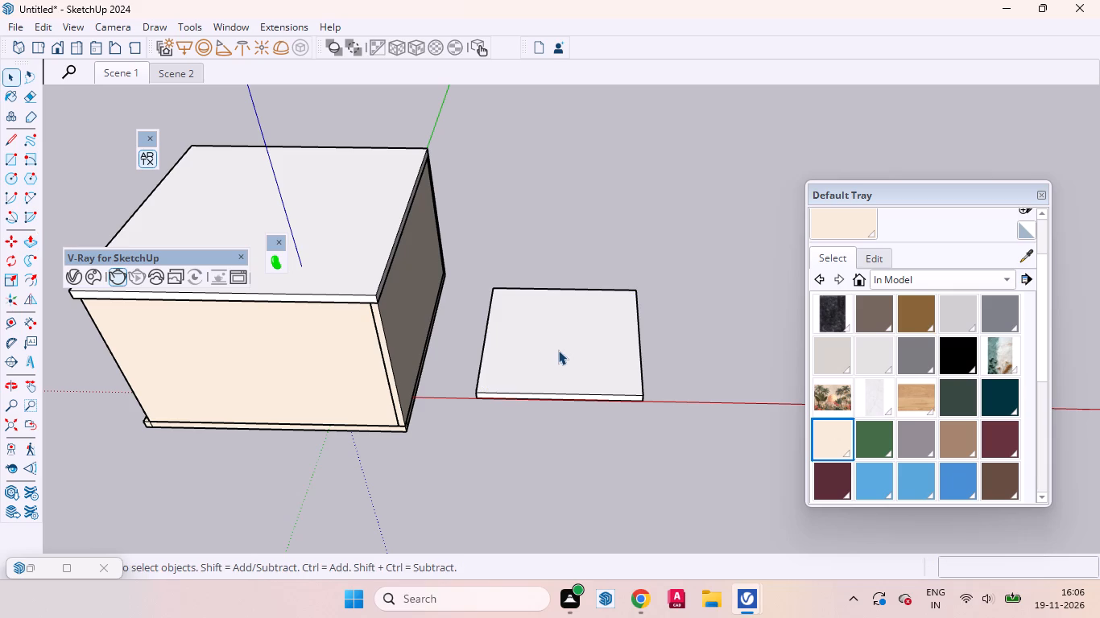
Make the whole connected slab beside the room into a group.
triple_click(542, 360)
triple_click(542, 360)
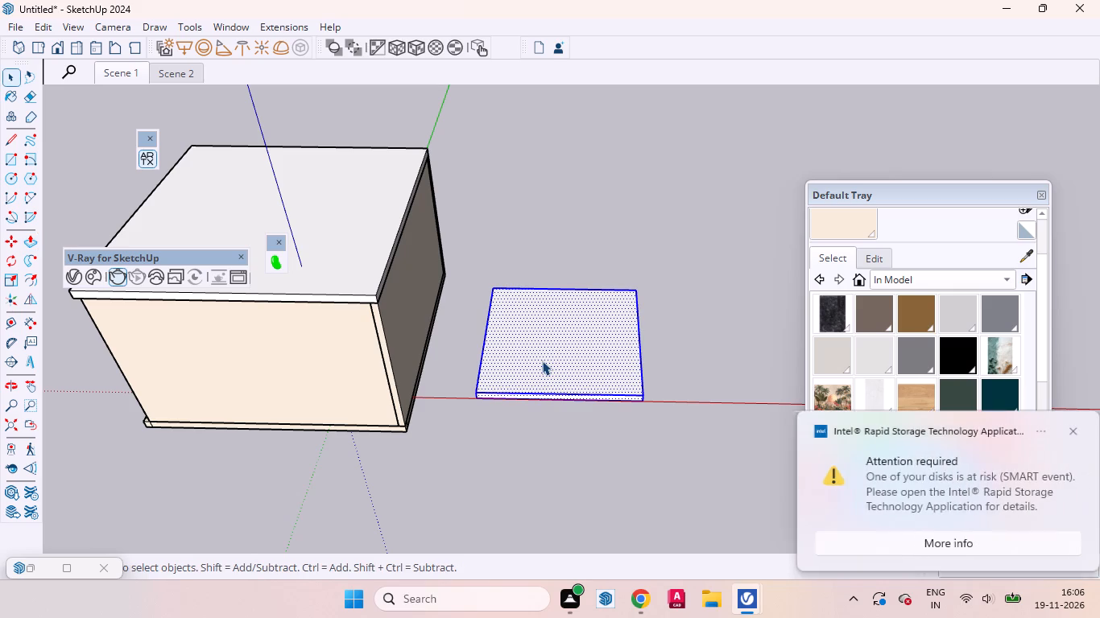
triple_click(542, 360)
right_click(542, 360)
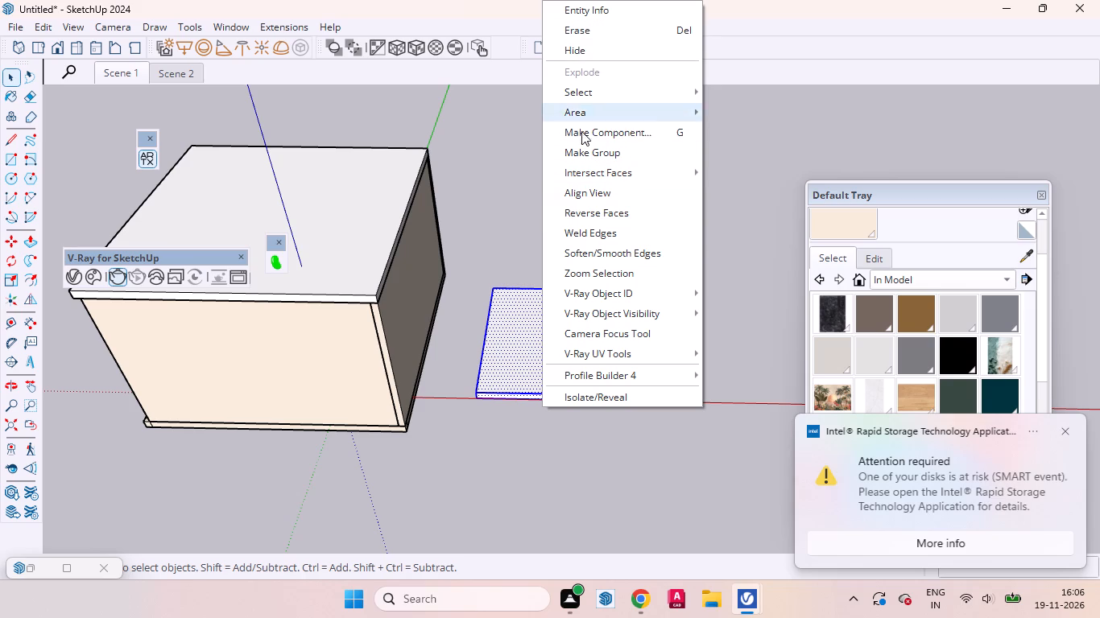
left_click(580, 155)
left_click(653, 360)
left_click(600, 368)
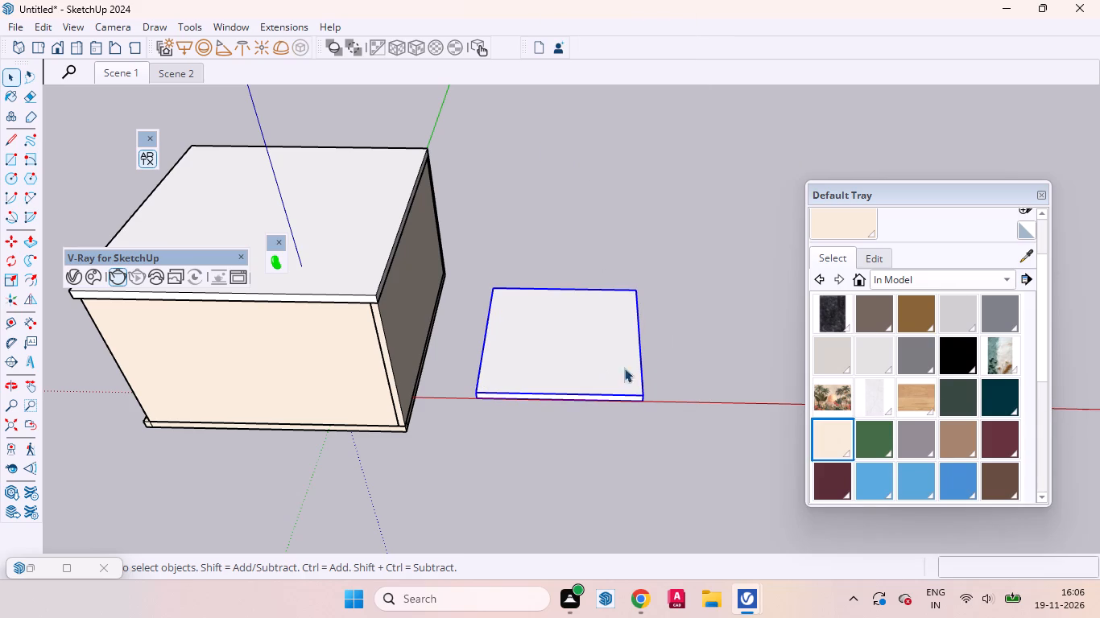
left_click(692, 332)
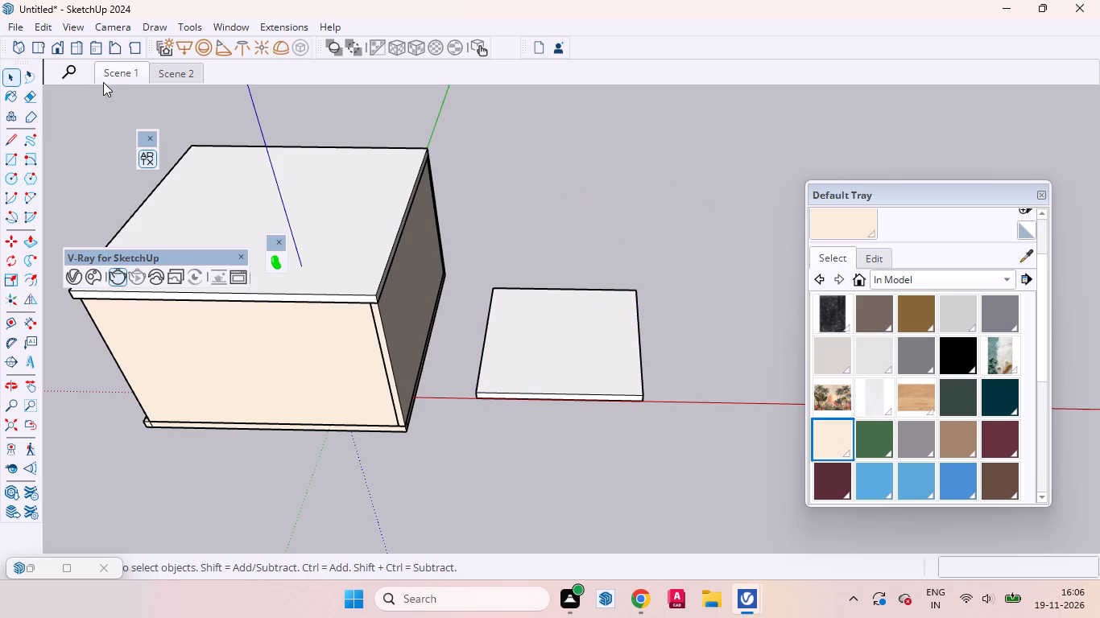
Return to Scene 1 and examine the bedroom render's shelf, wardrobe and lighting details in the V-Ray Frame Buffer.
left_click(127, 70)
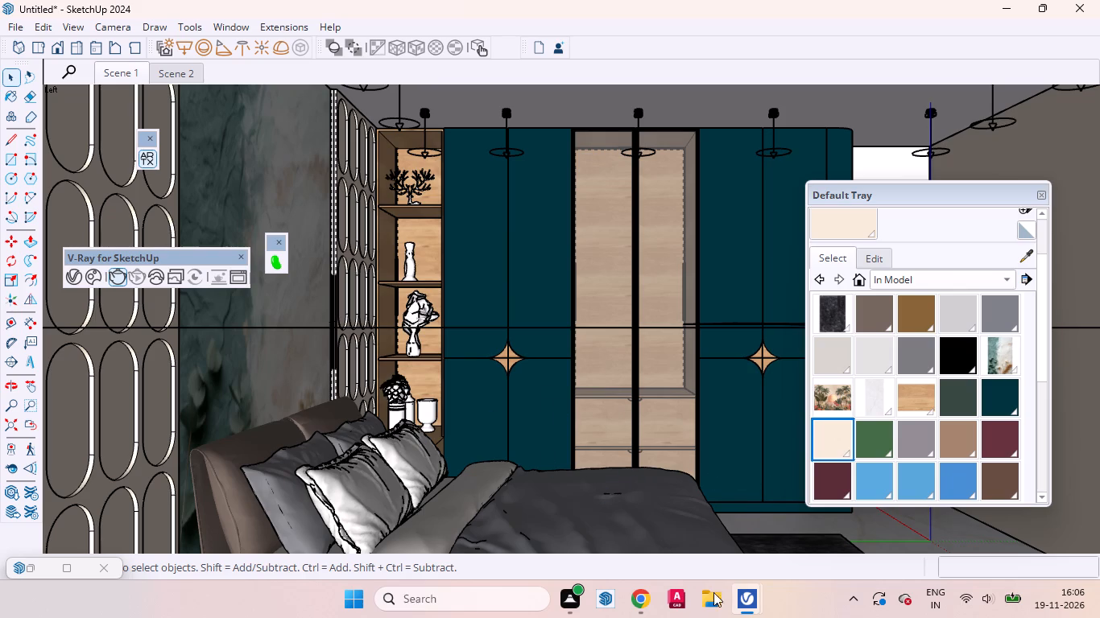
left_click(751, 598)
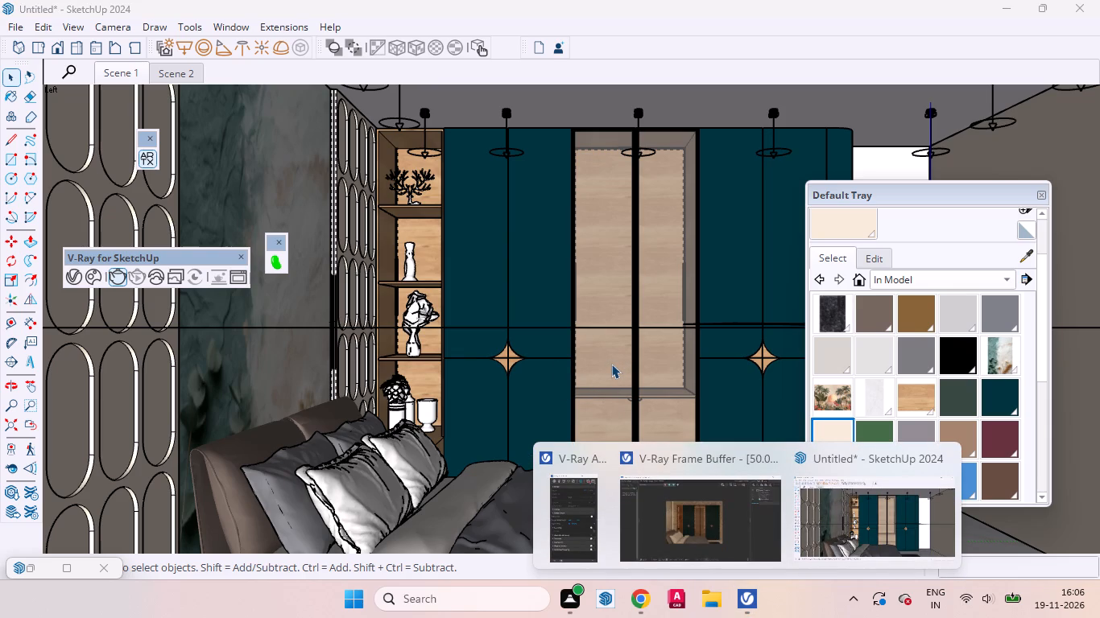
left_click(674, 528)
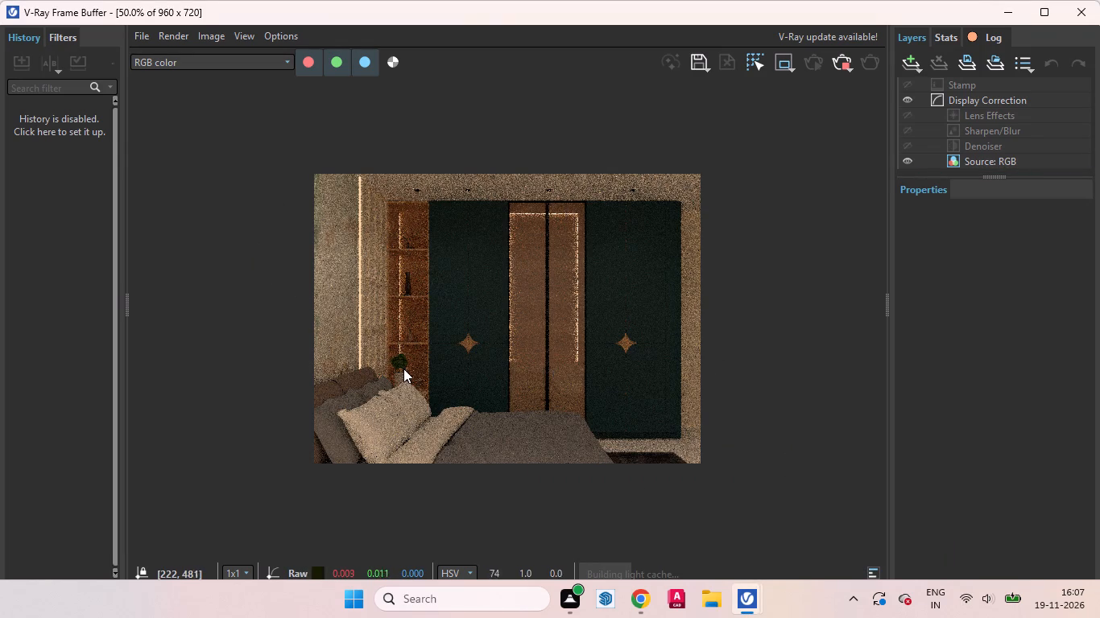
scroll(403, 369, "up", 1)
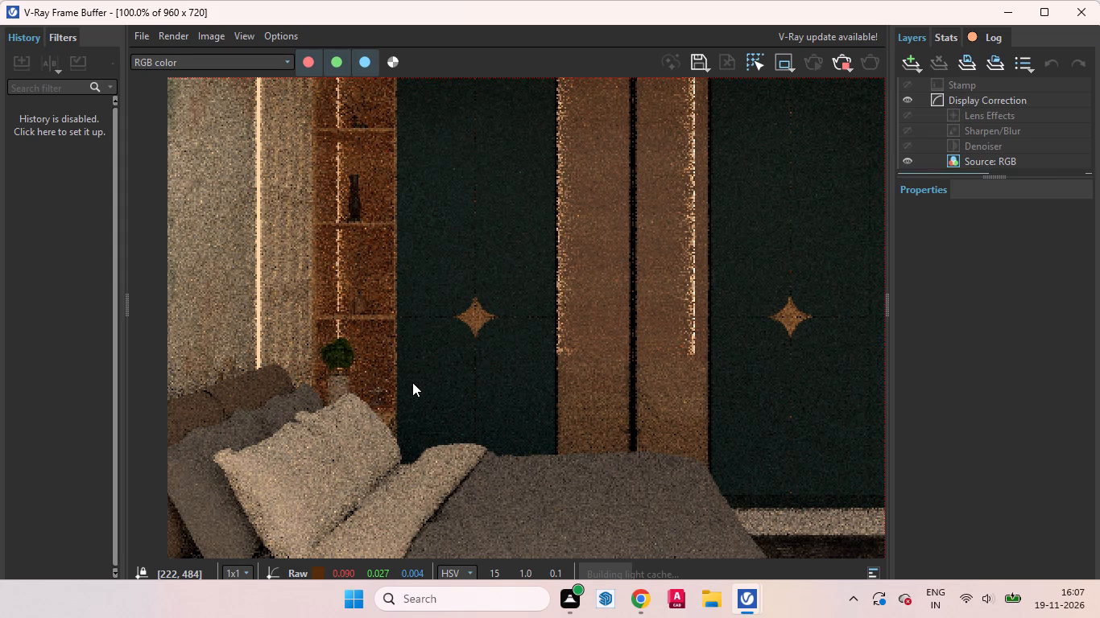
scroll(413, 394, "down", 1)
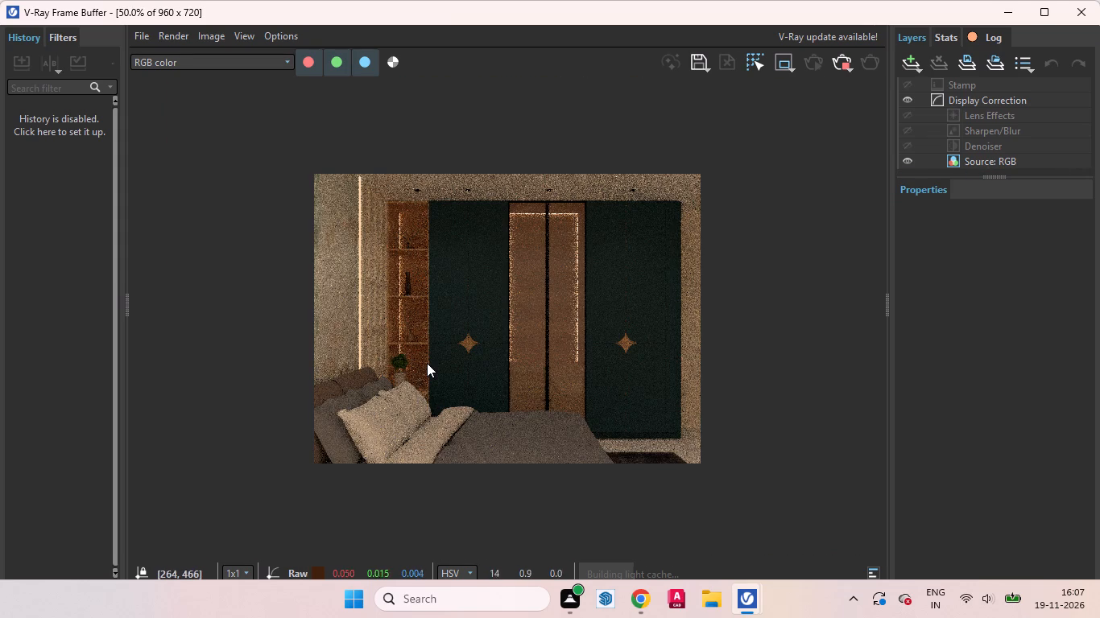
middle_click_drag(427, 364, 420, 323)
scroll(417, 337, "up", 1)
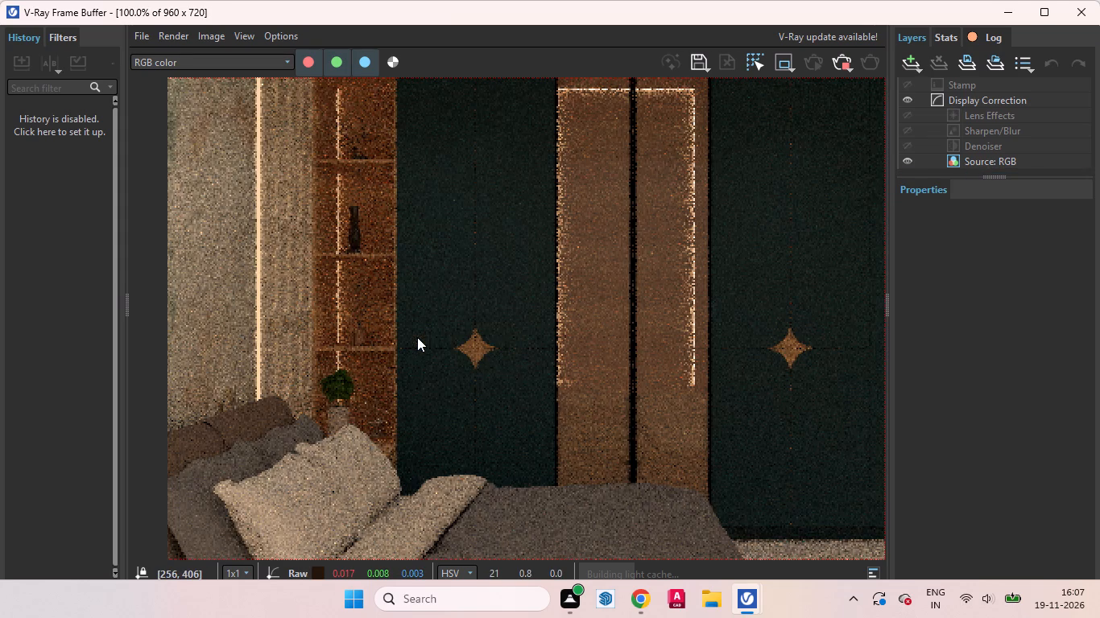
scroll(361, 294, "up", 1)
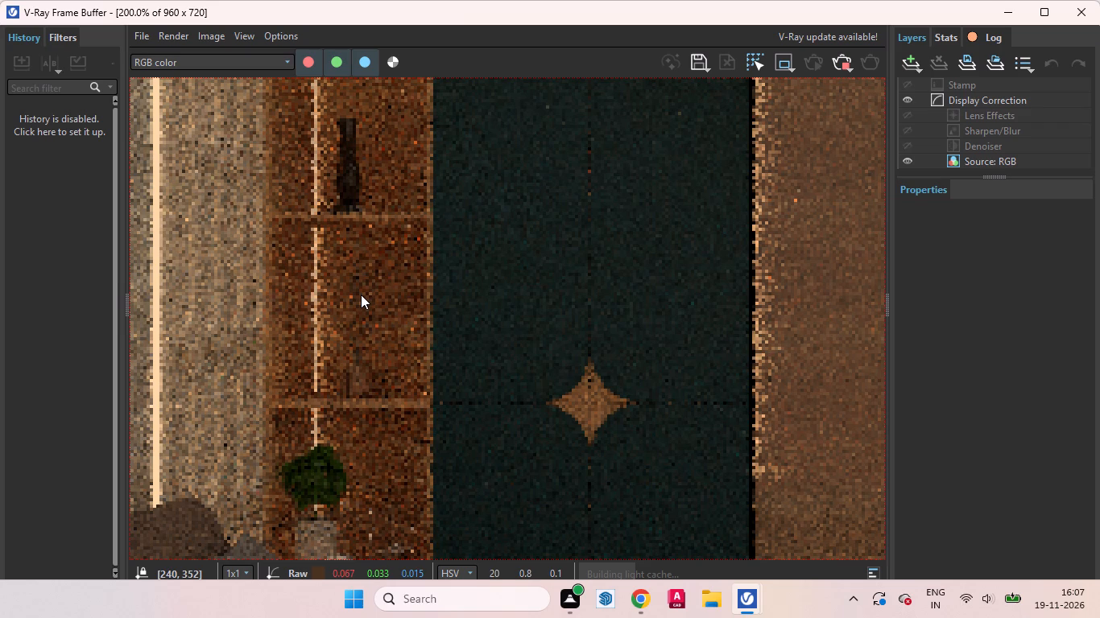
scroll(360, 303, "down", 2)
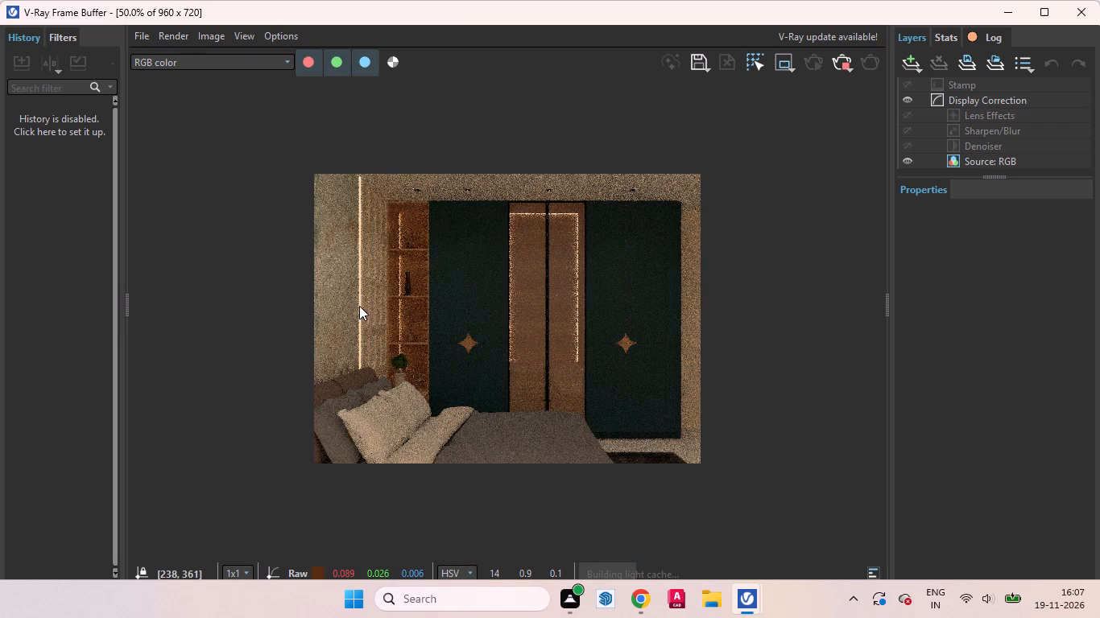
scroll(322, 349, "up", 1)
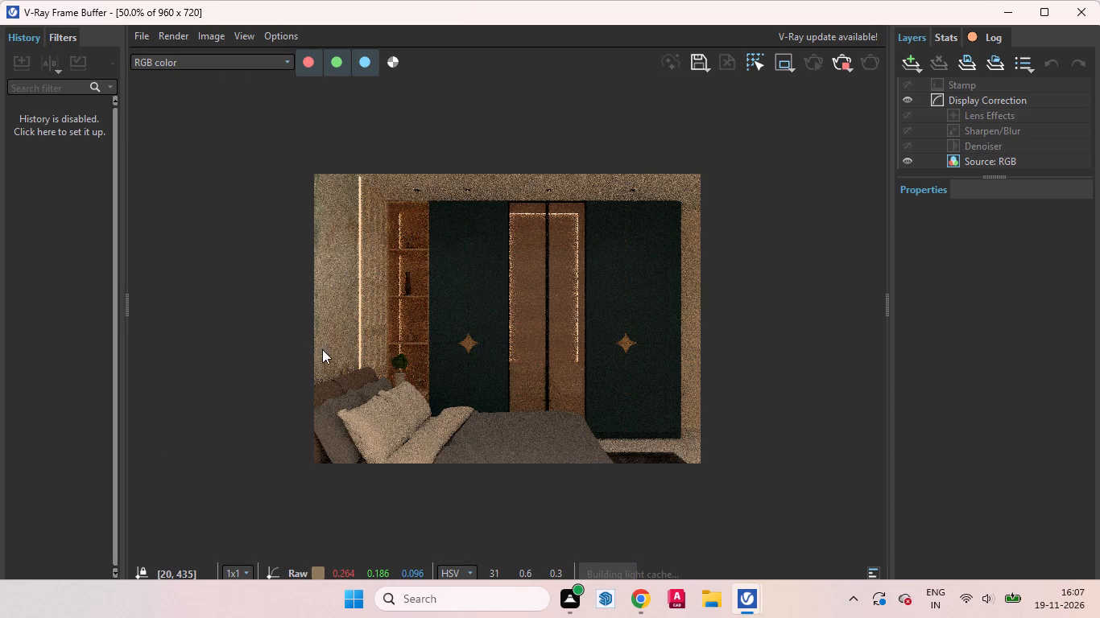
middle_click_drag(283, 355, 464, 356)
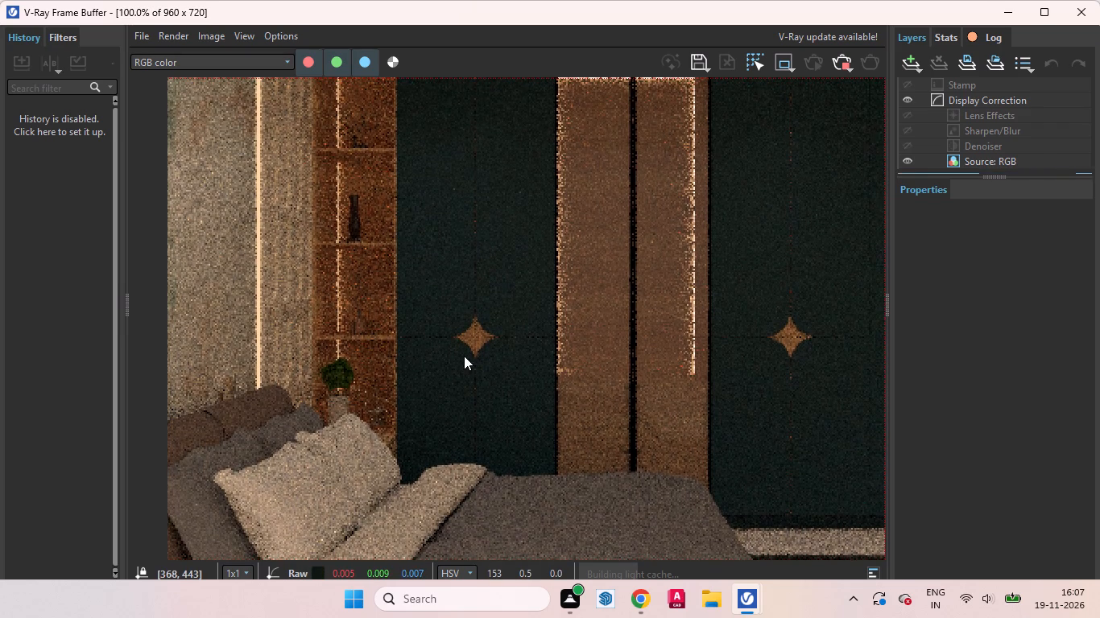
scroll(463, 360, "down", 1)
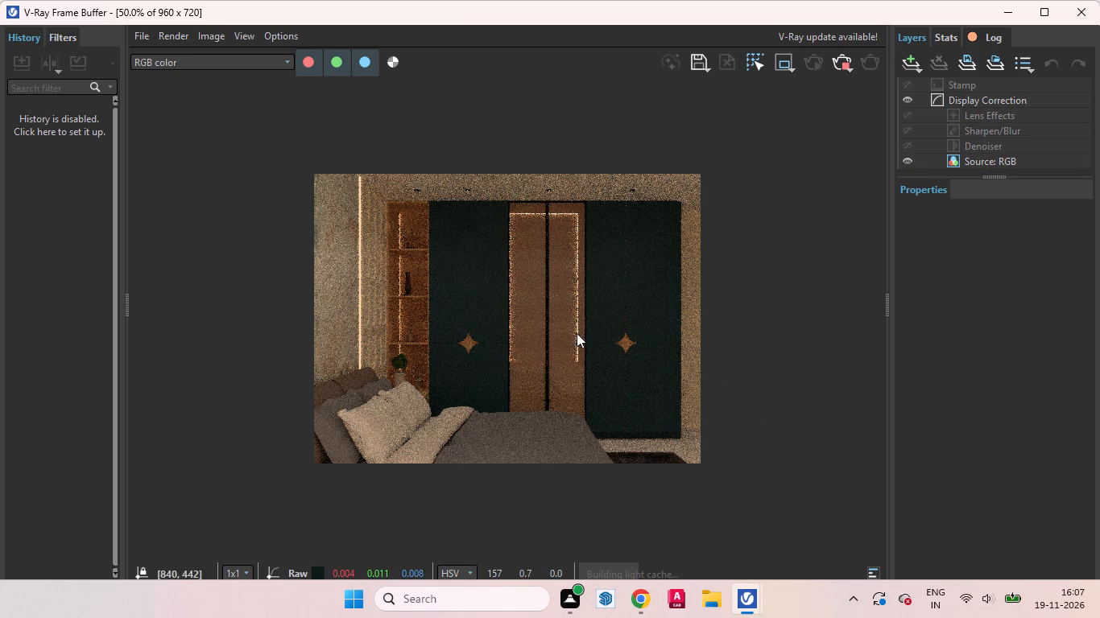
scroll(388, 187, "up", 1)
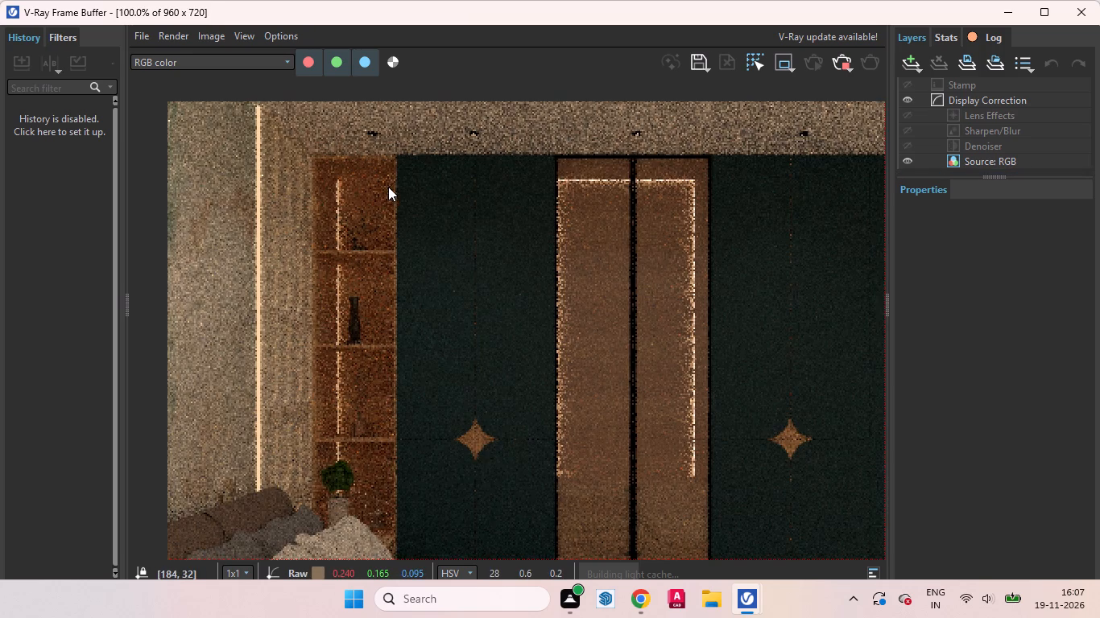
scroll(432, 241, "down", 1)
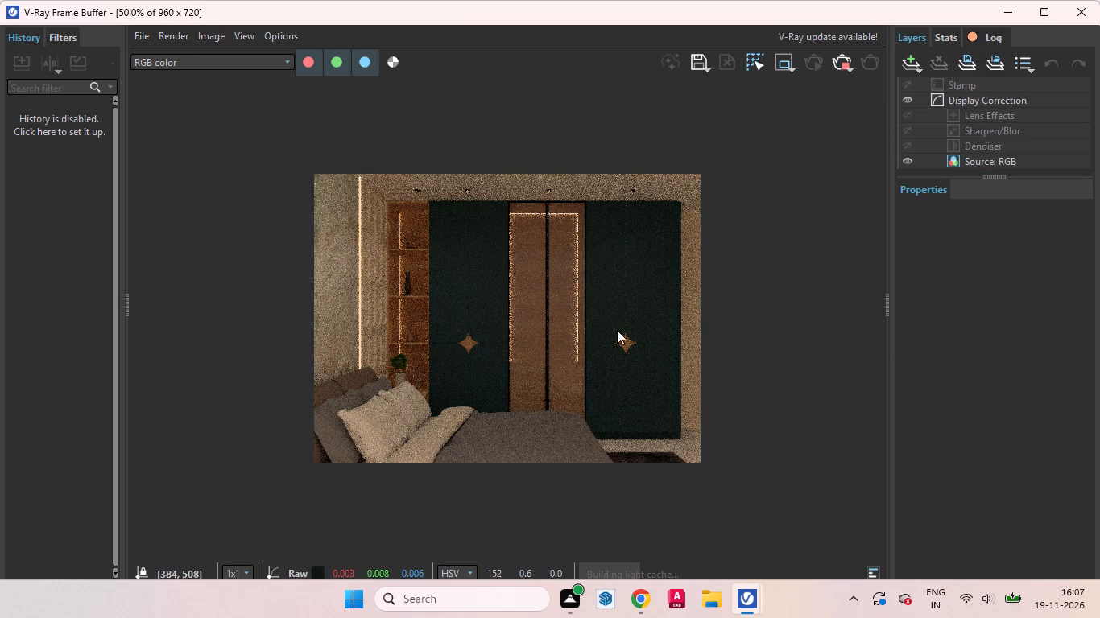
Stop the running bedroom render and minimise the V-Ray Frame Buffer.
left_click(836, 69)
left_click(1001, 14)
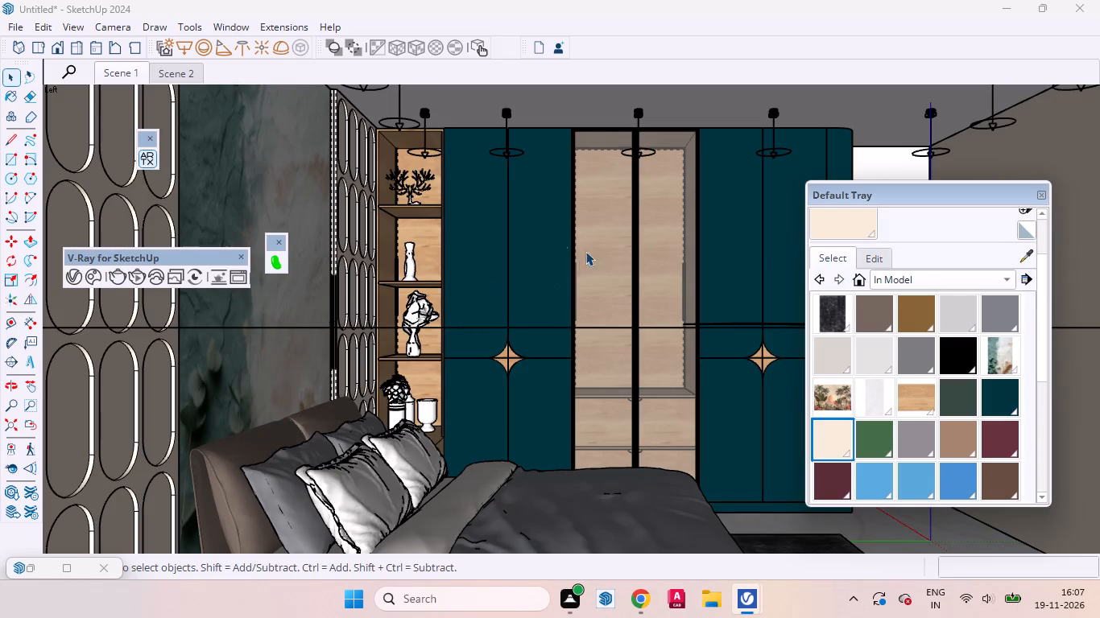
Set the V-Ray camera's exposure value to 13.36 in the render settings.
scroll(538, 379, "down", 12)
left_click(72, 280)
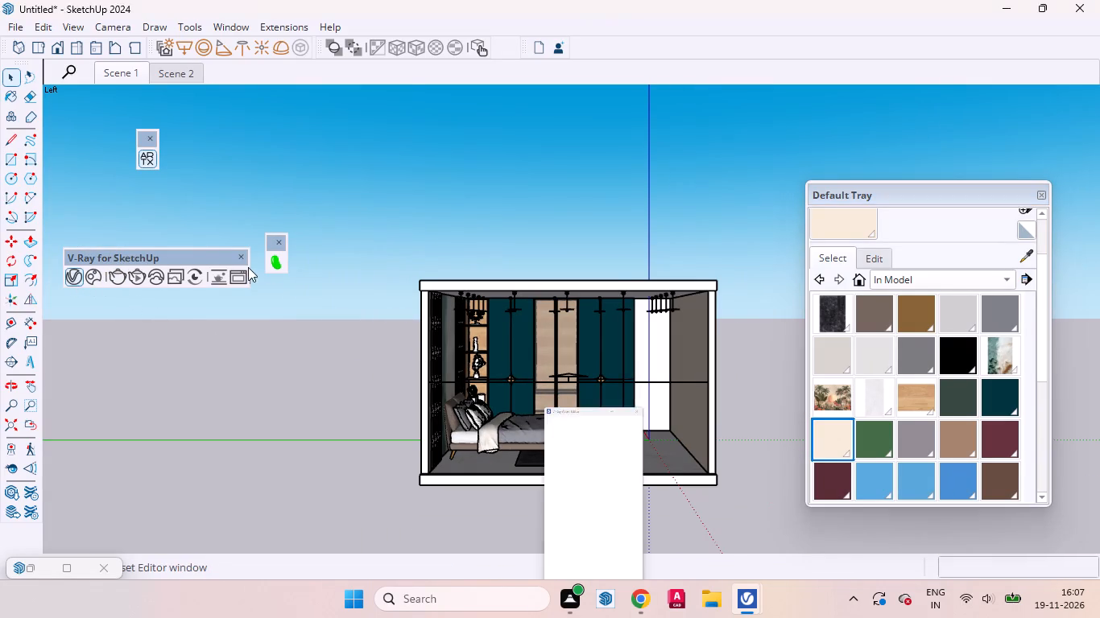
left_click(509, 126)
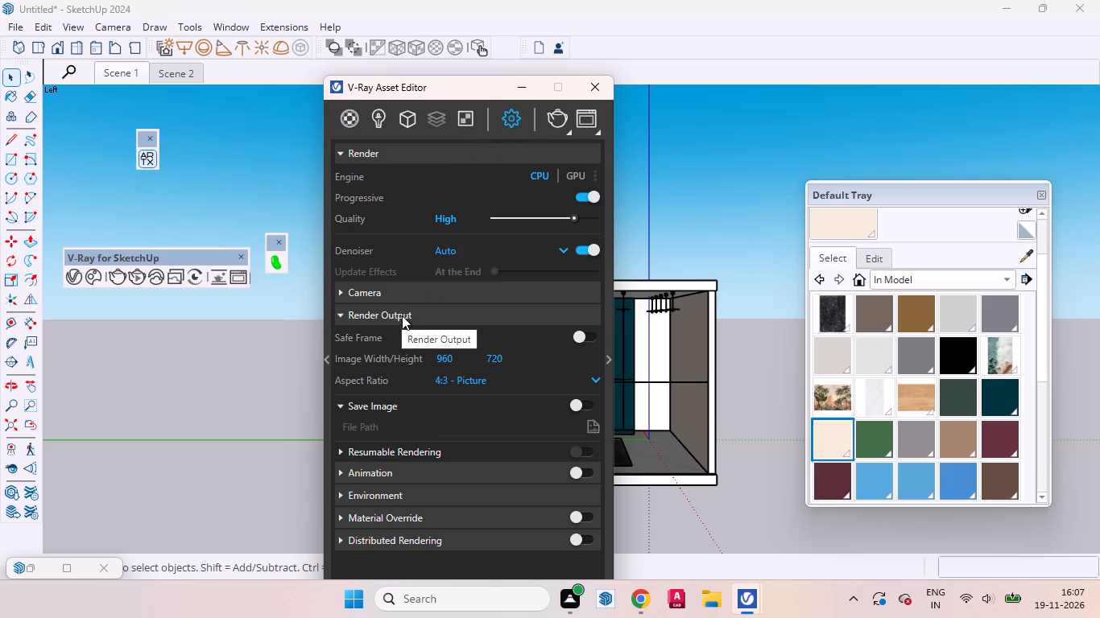
left_click(365, 295)
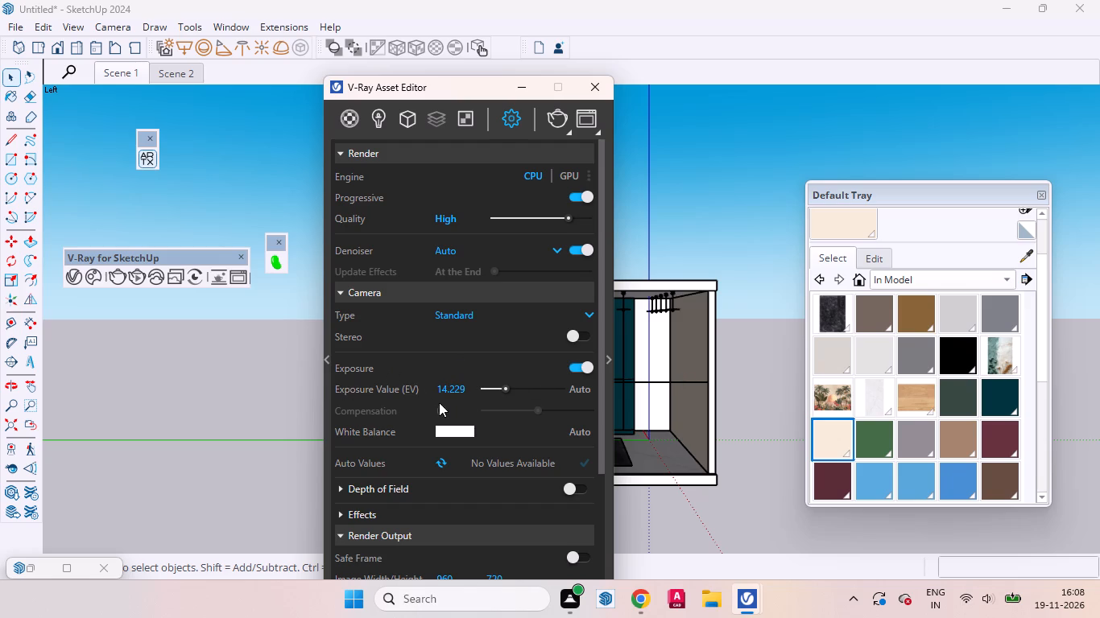
left_click(504, 387)
From Scene 1, flip the green mural face behind the bed across the red plane to mirror its pattern along the wall.
left_click(118, 79)
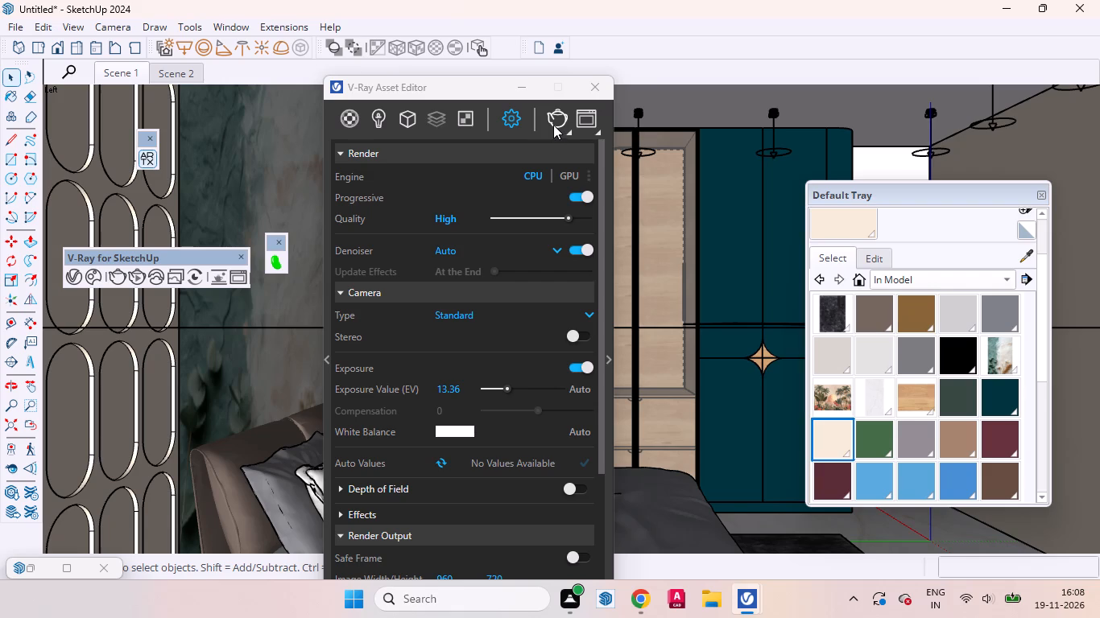
left_click_drag(469, 89, 668, 139)
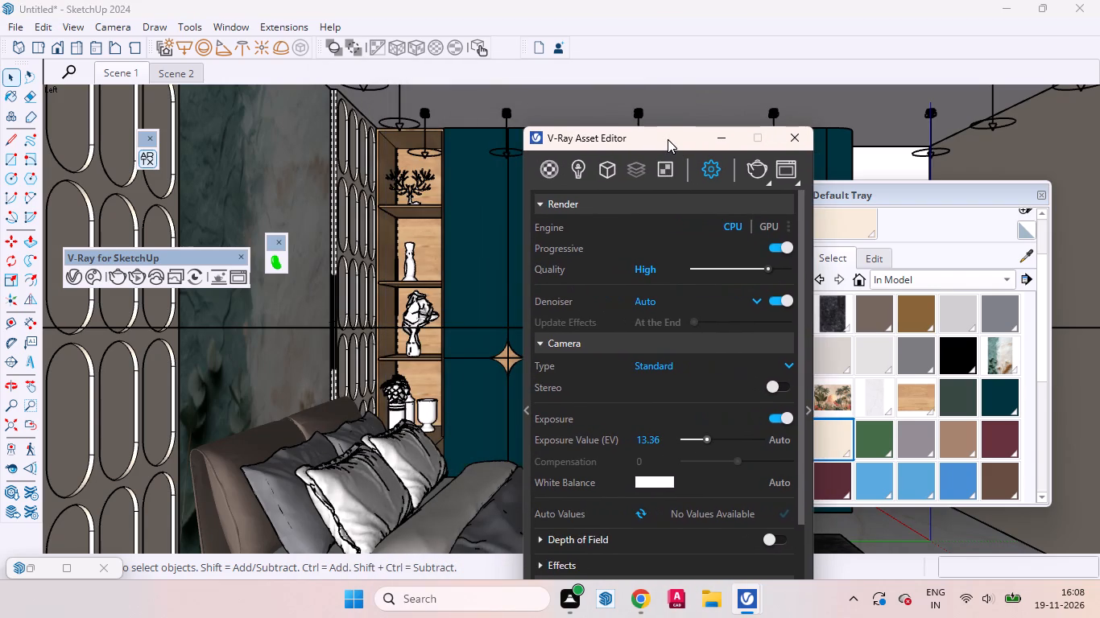
left_click_drag(668, 139, 664, 138)
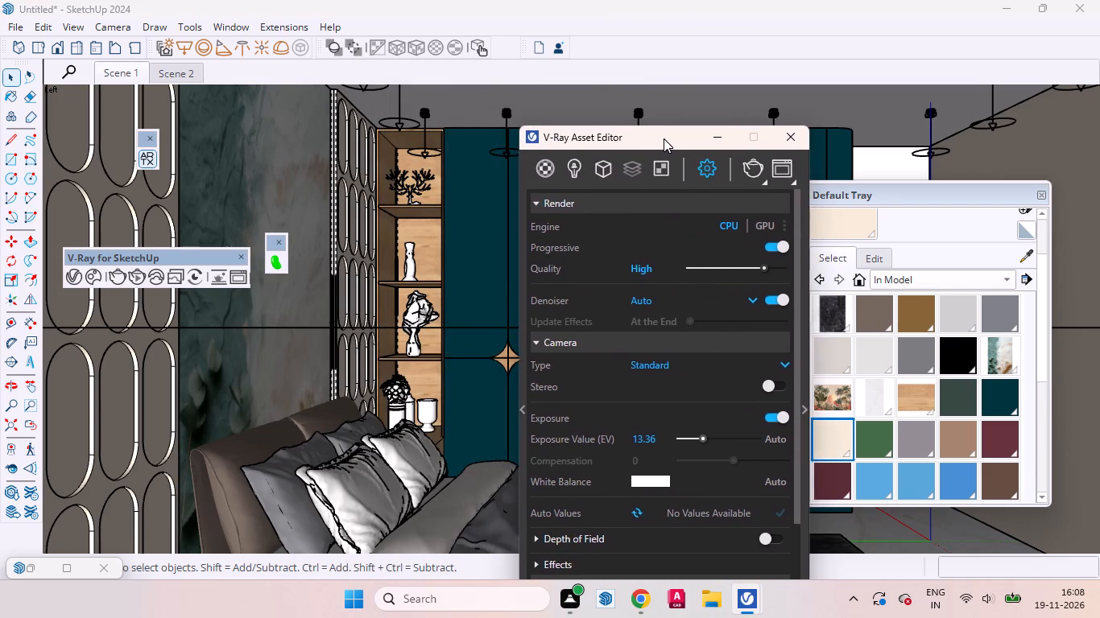
left_click_drag(664, 138, 651, 138)
left_click(268, 171)
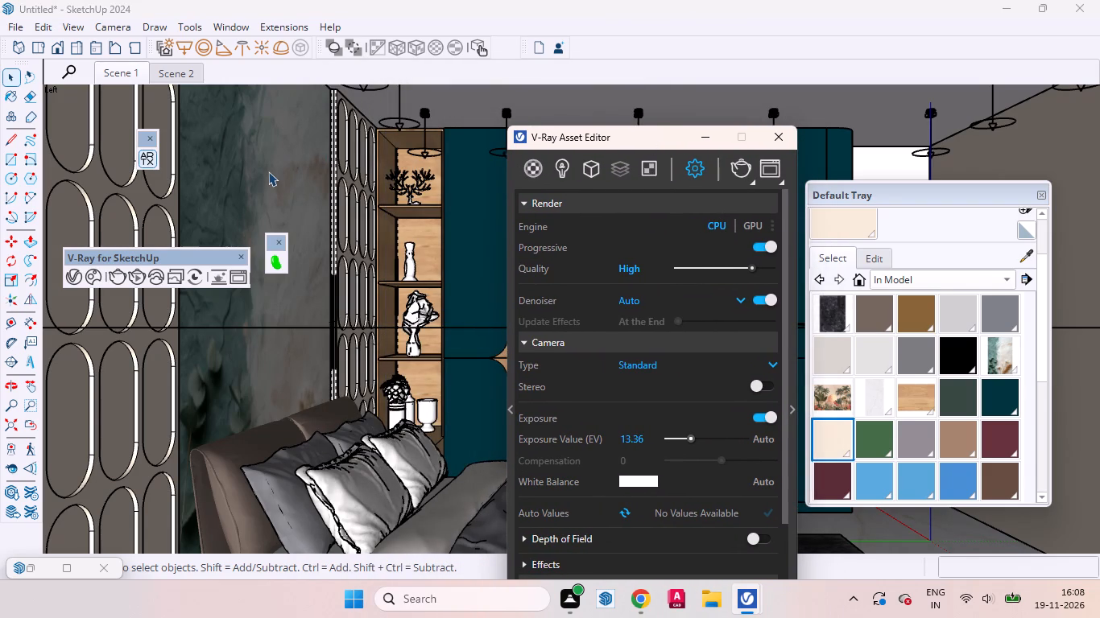
double_click(242, 170)
left_click(252, 173)
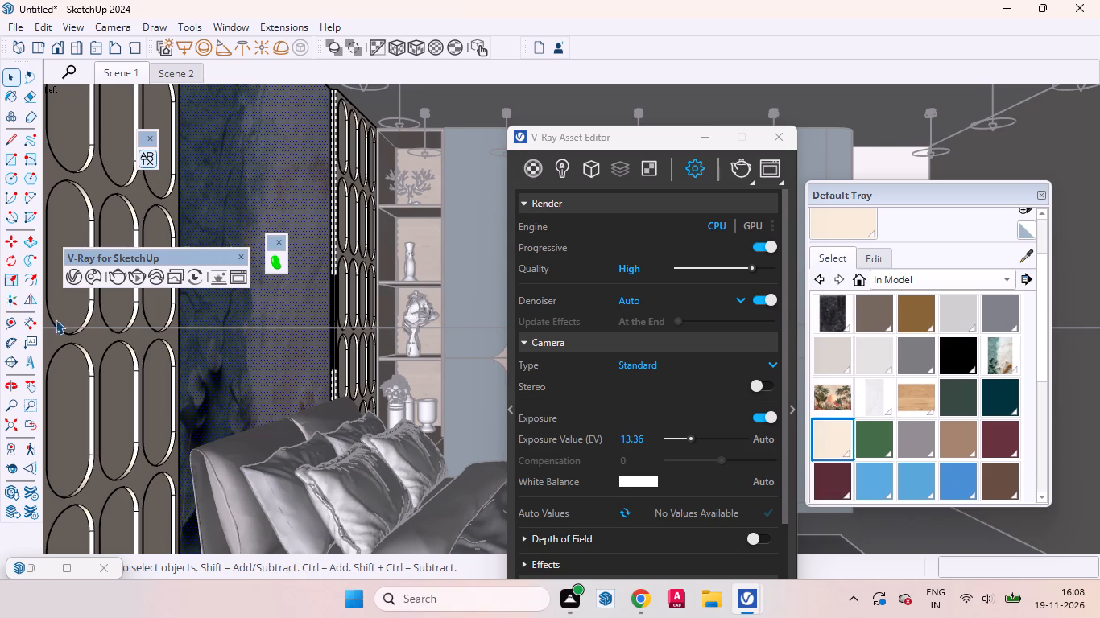
left_click(31, 299)
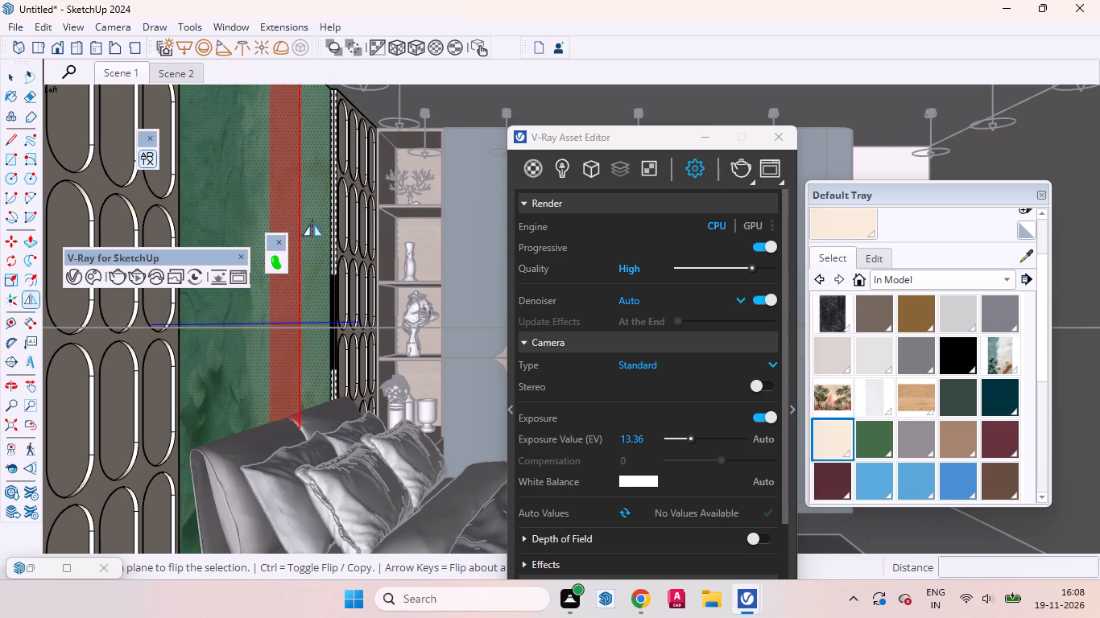
middle_click_drag(350, 253, 409, 273)
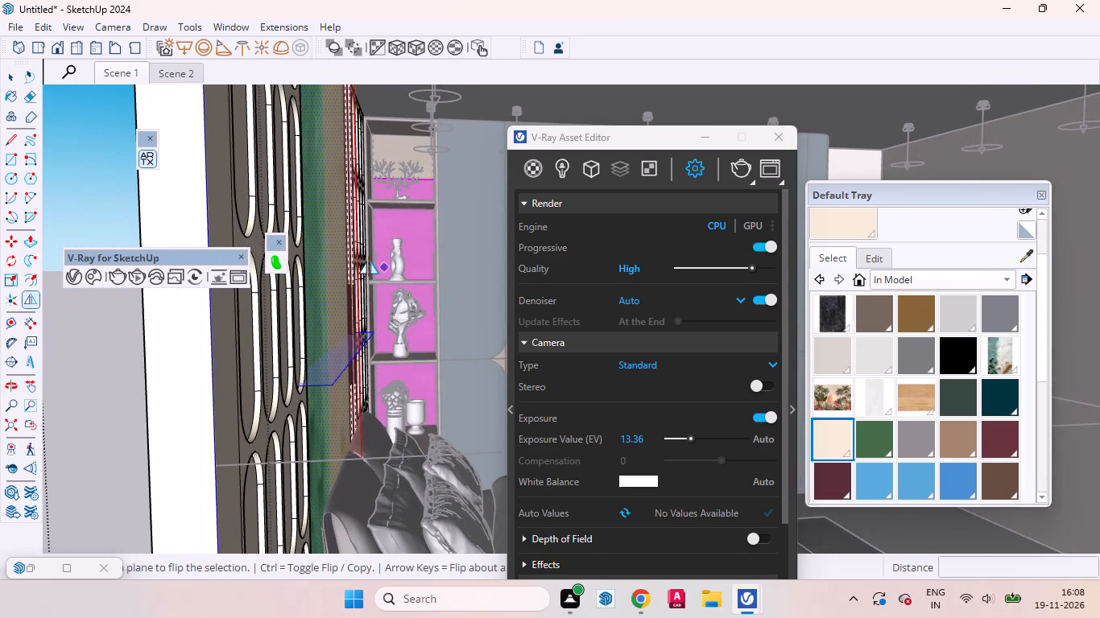
left_click(345, 249)
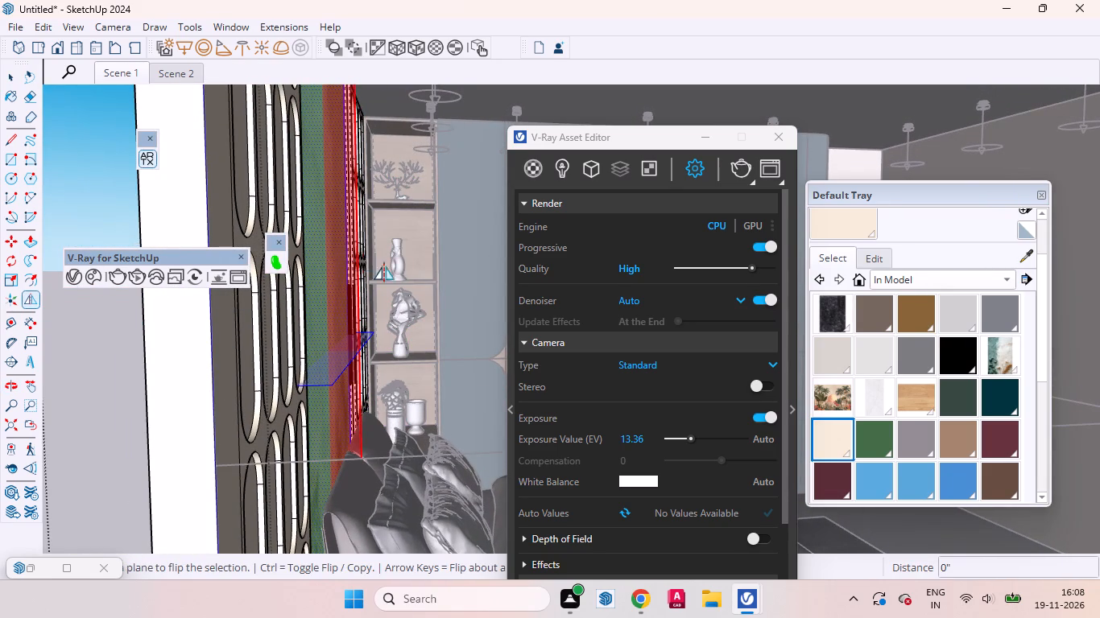
middle_click_drag(377, 283, 192, 286)
scroll(332, 299, "down", 7)
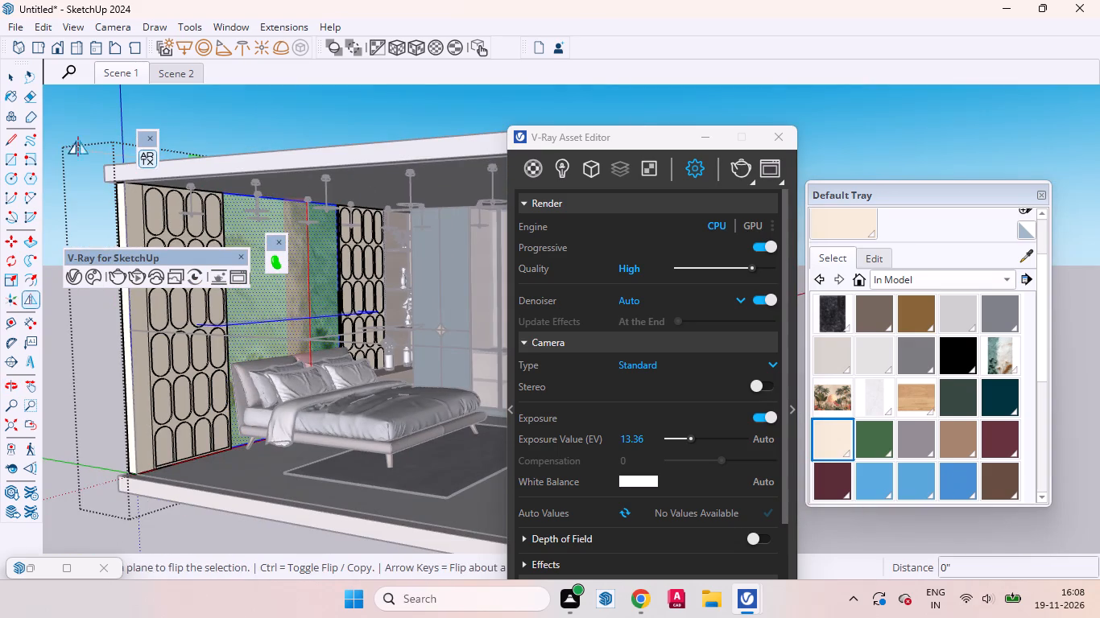
left_click(6, 80)
left_click(65, 365)
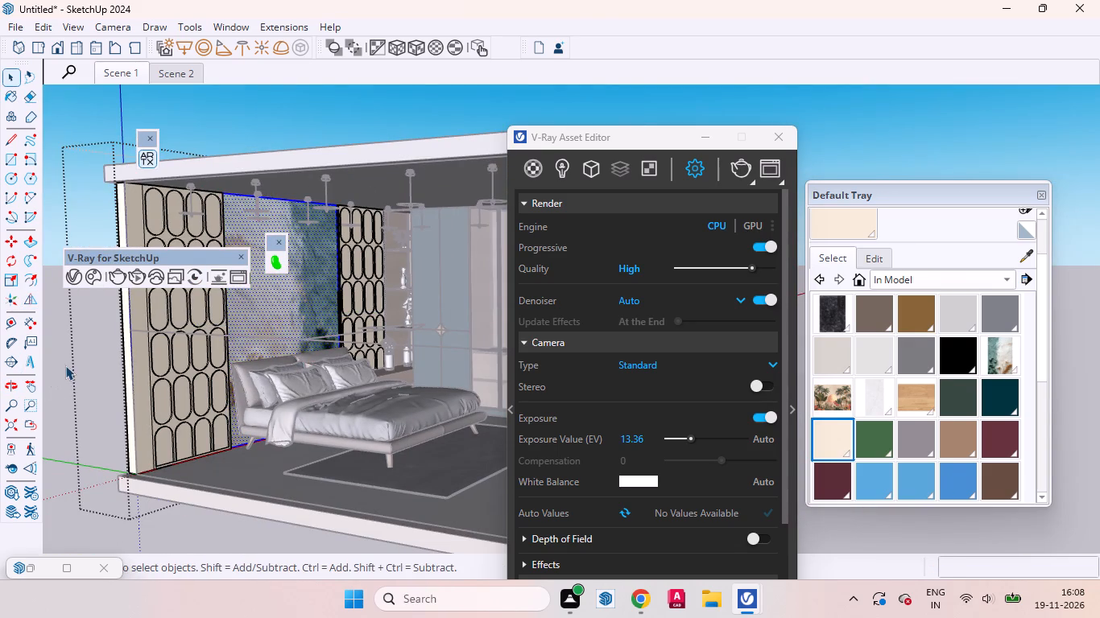
Return to Scene 1 and start a new V-Ray render of the bedroom at 960 x 720.
left_click(118, 72)
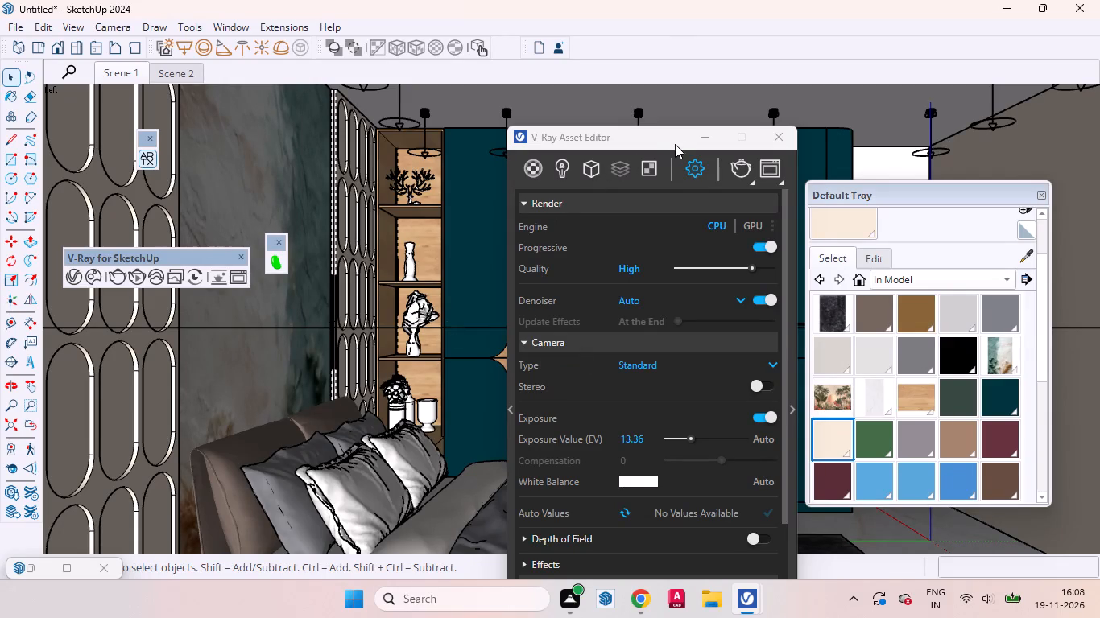
left_click_drag(679, 142, 486, 77)
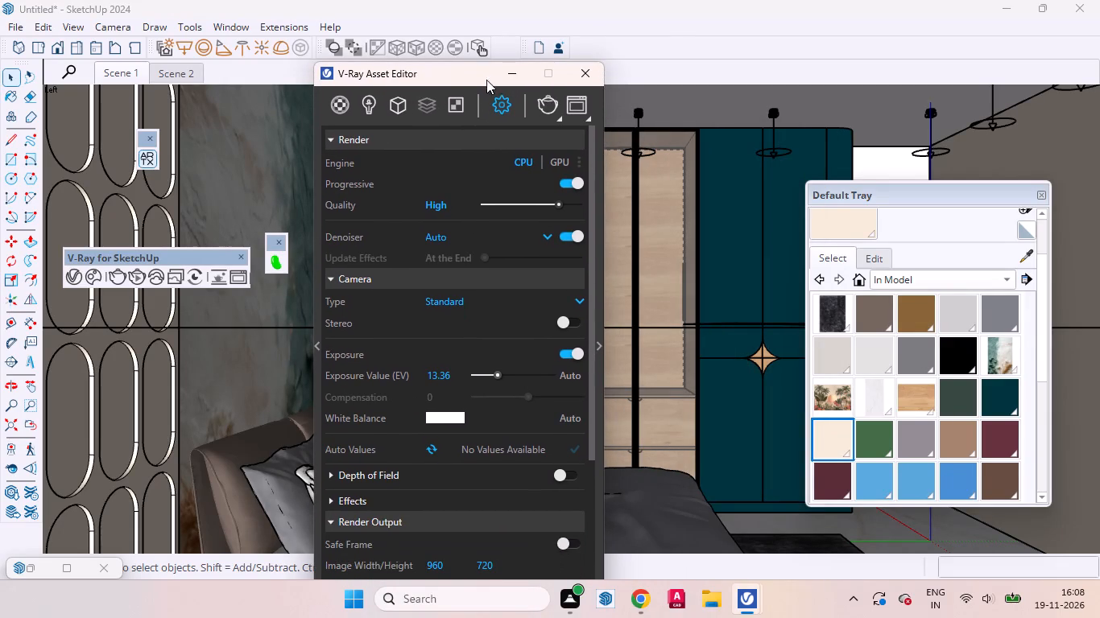
left_click(544, 107)
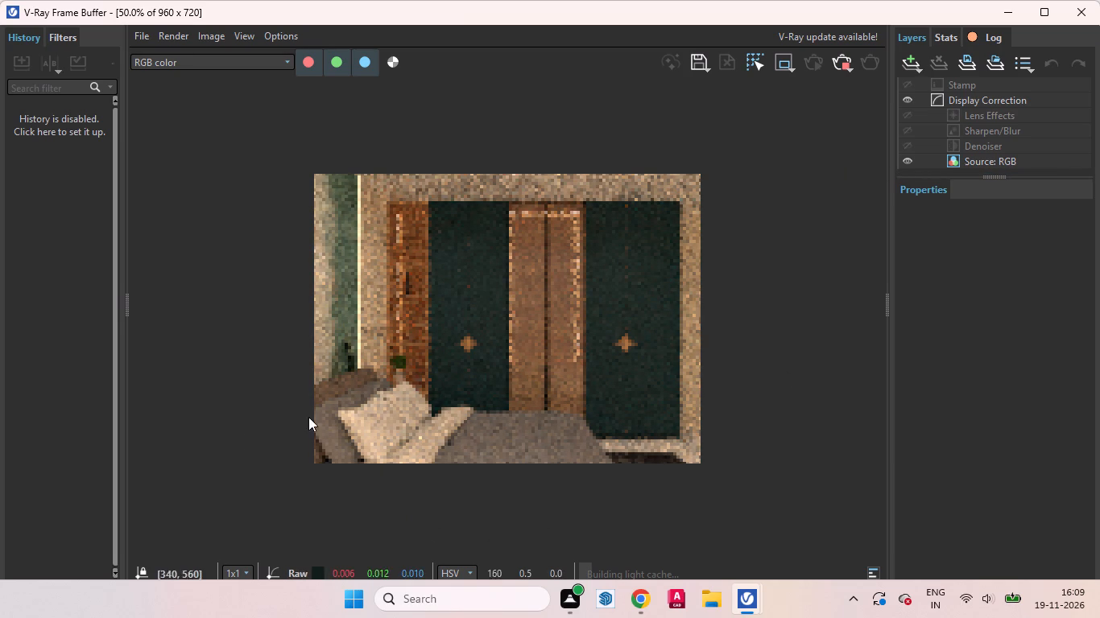
Minimise the render windows and bring the grouped slab beside the room into close view.
left_click(1006, 13)
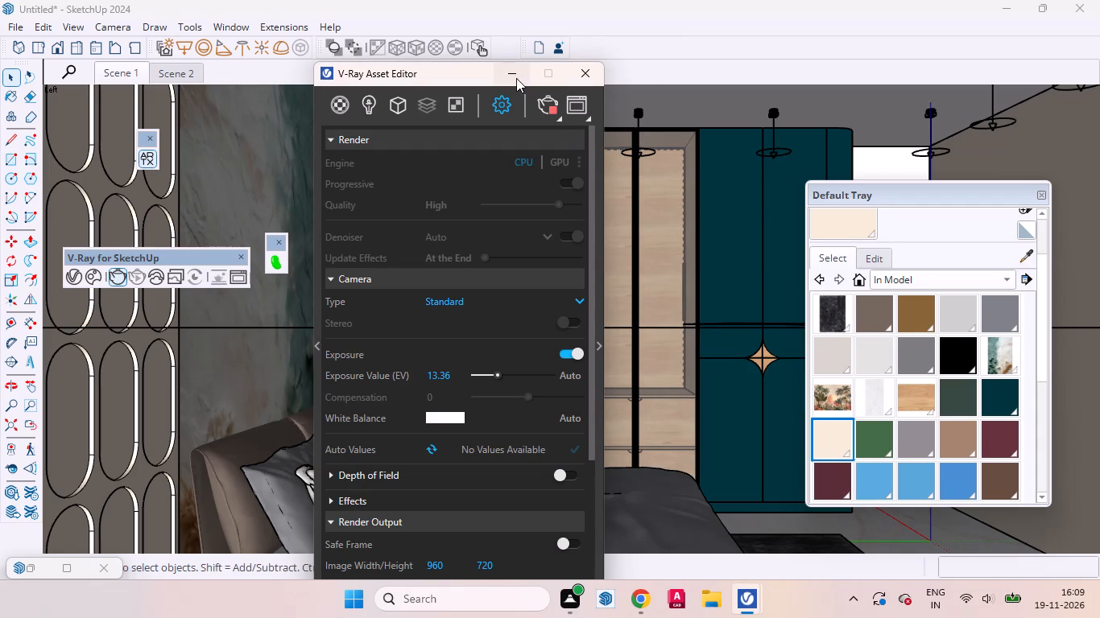
left_click(516, 78)
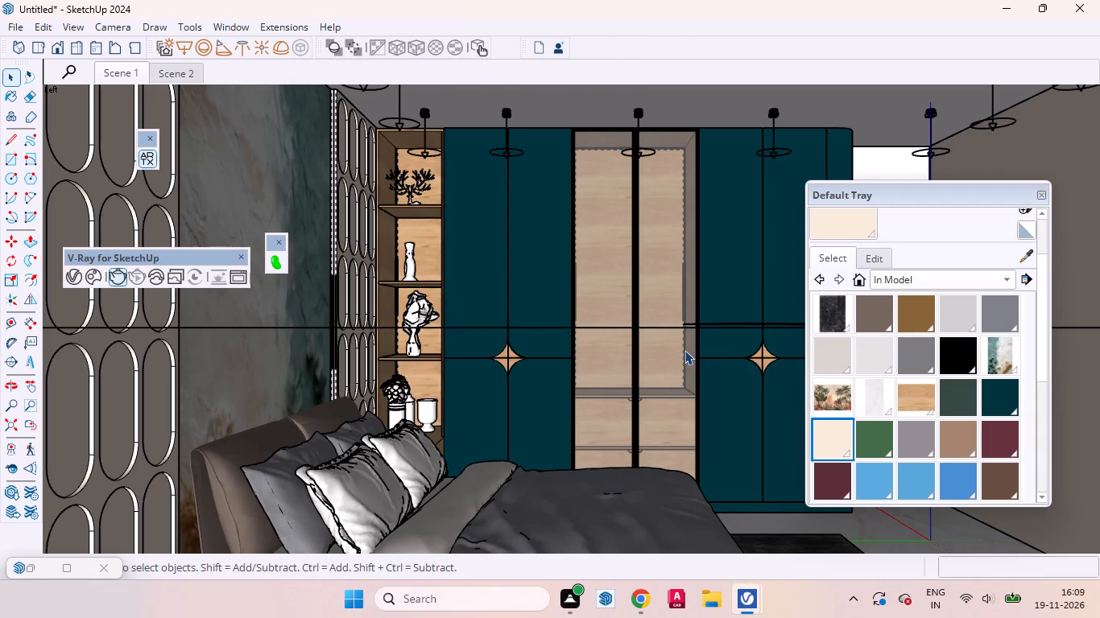
scroll(430, 384, "down", 6)
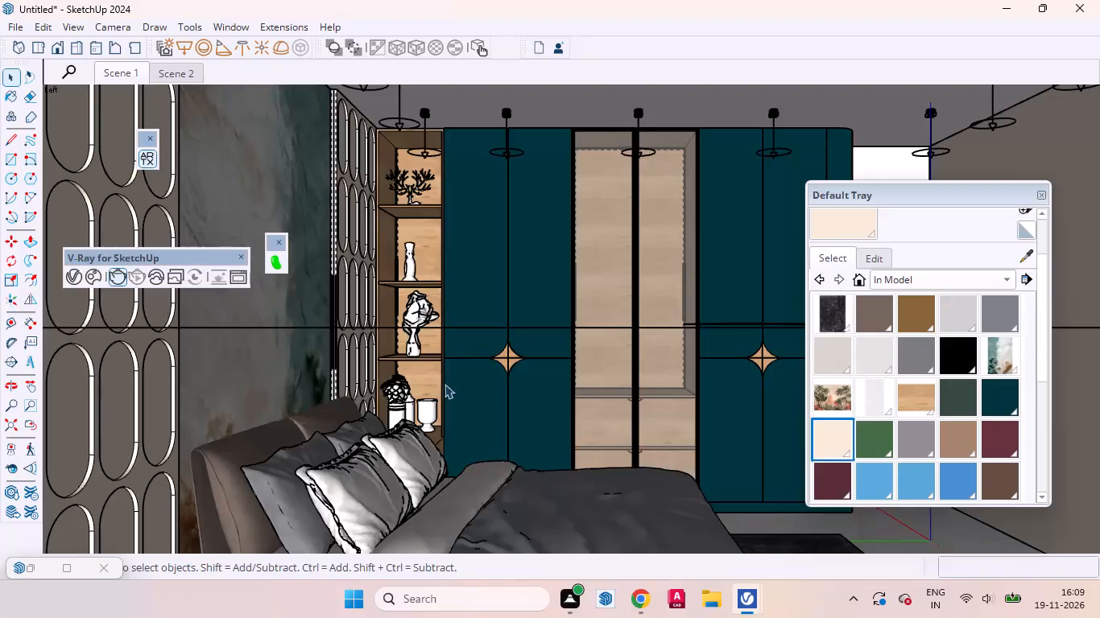
scroll(445, 384, "down", 10)
middle_click_drag(716, 369, 232, 479)
scroll(295, 414, "down", 9)
middle_click_drag(581, 391, 560, 575)
scroll(577, 406, "up", 2)
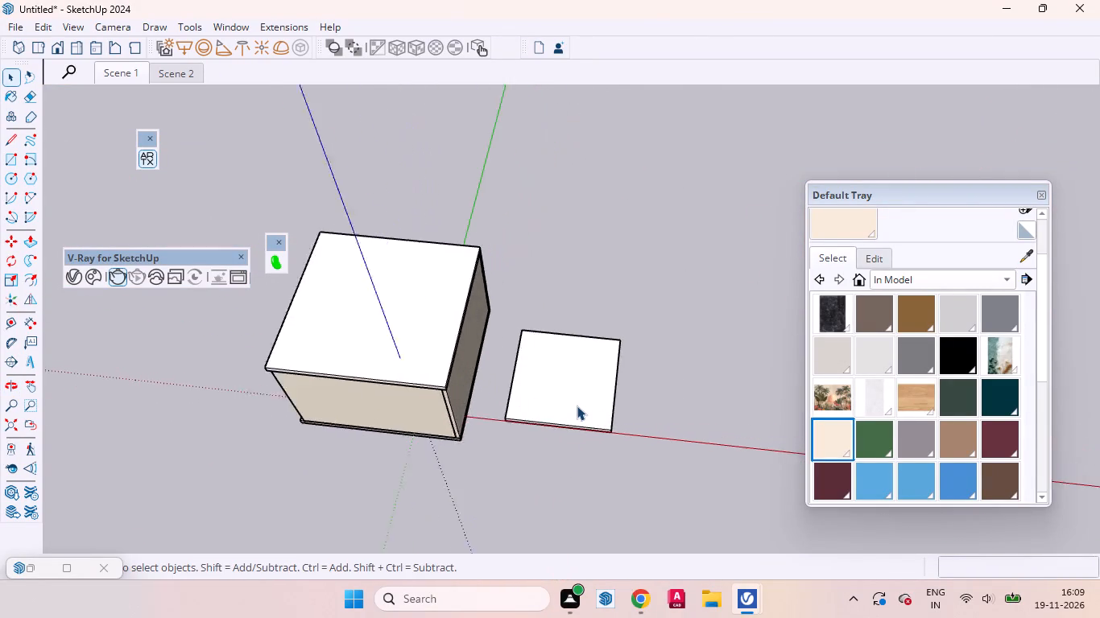
scroll(577, 406, "up", 10)
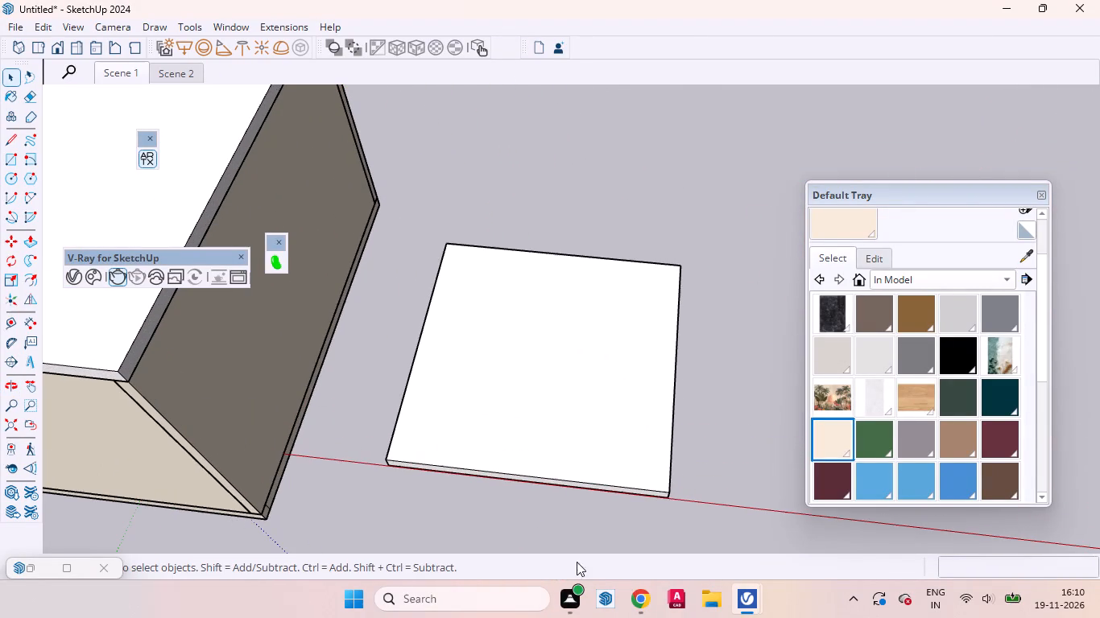
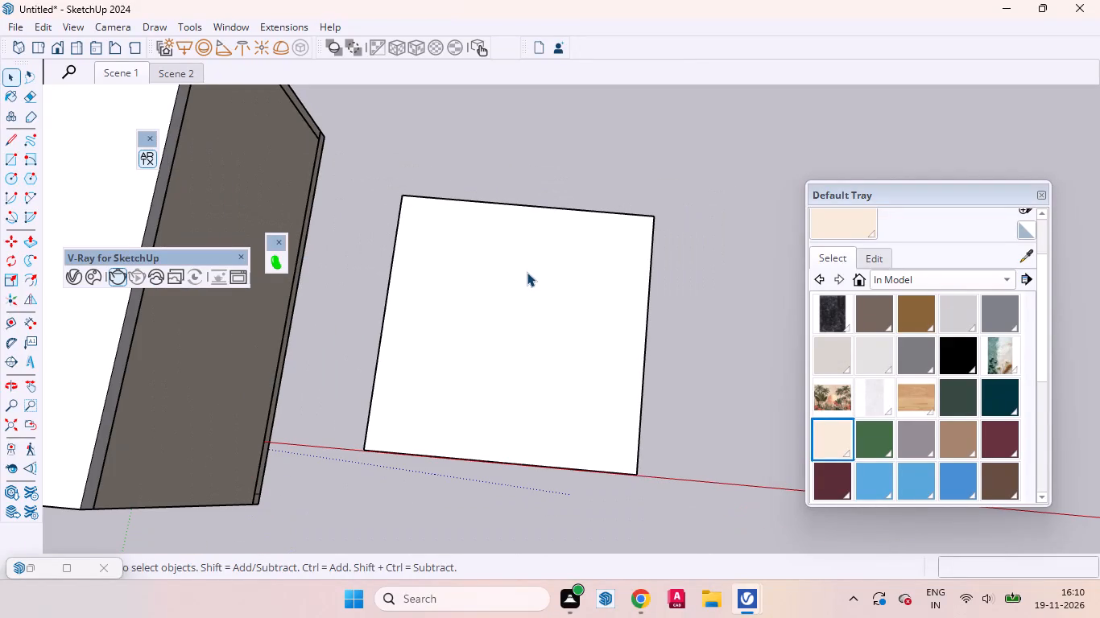
Place guide lines 4.5" inside the white slab's back edge and both side edges using the Tape Measure.
key("t")
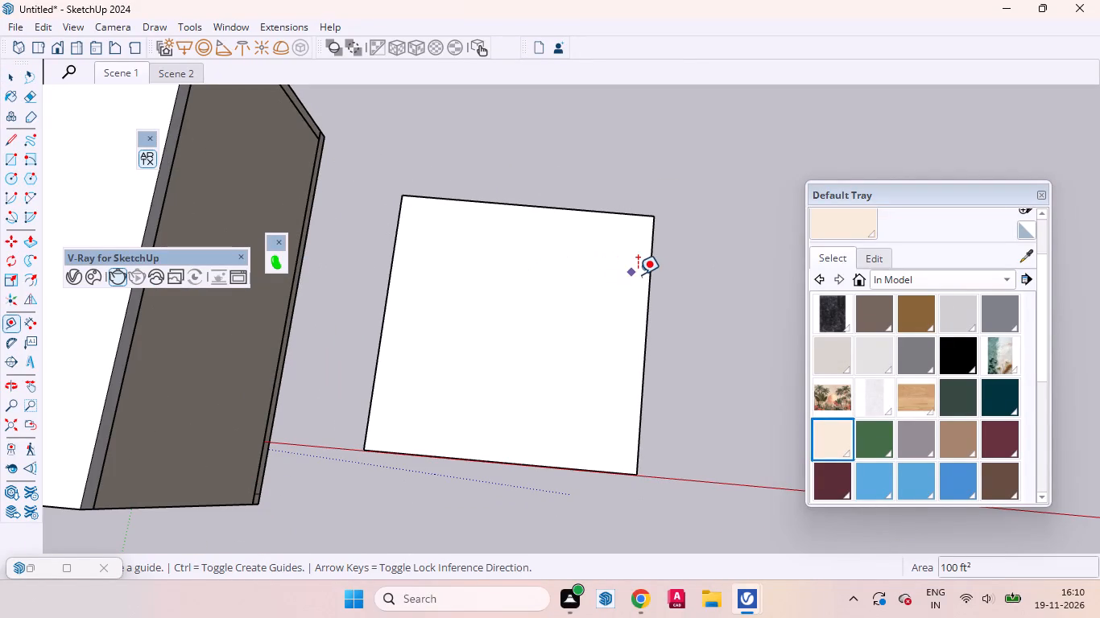
left_click(647, 275)
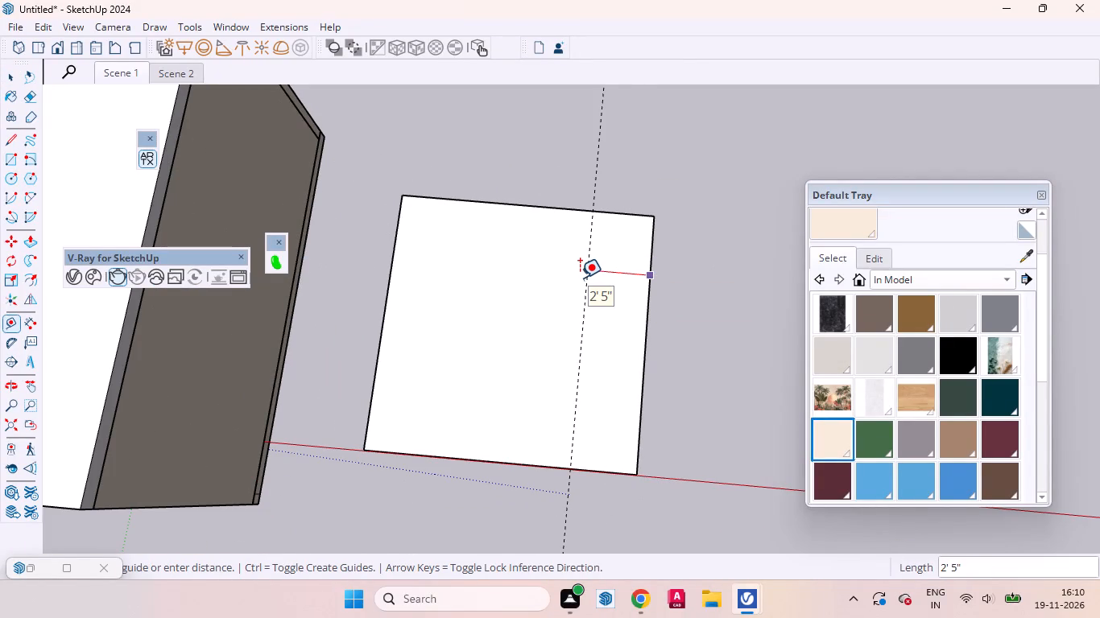
key("4")
key("period")
key("5")
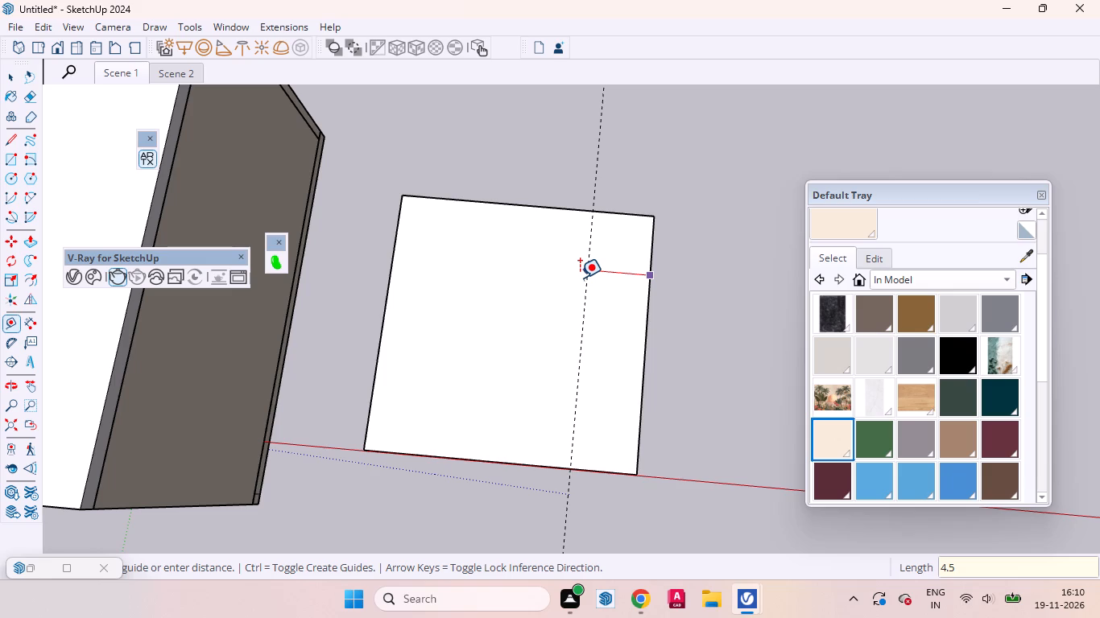
key("Return")
key("space")
key("t")
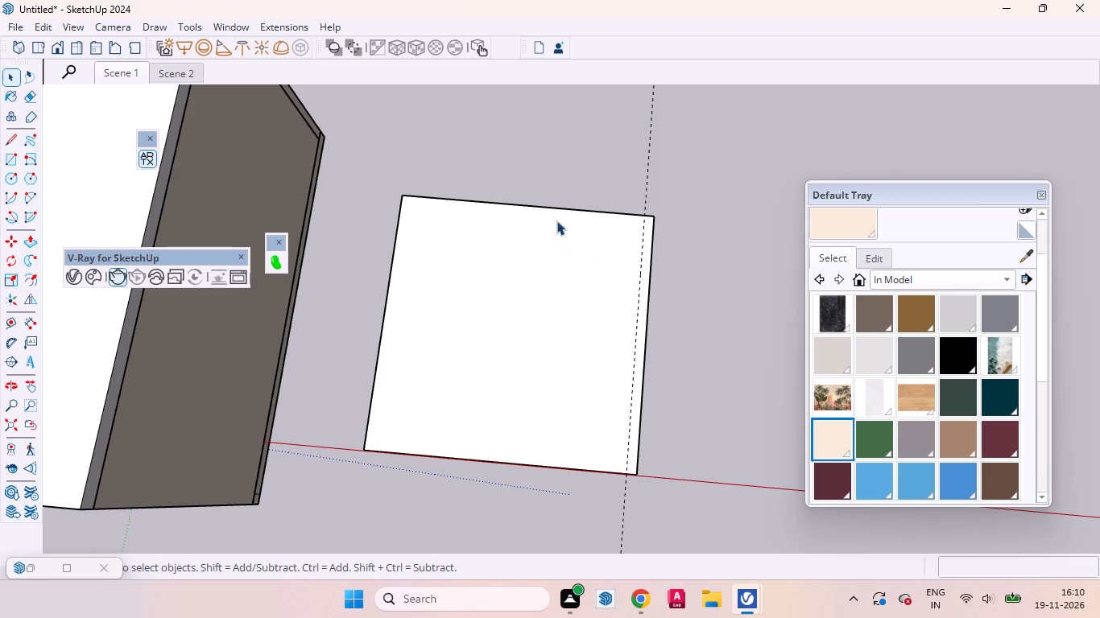
left_click(552, 205)
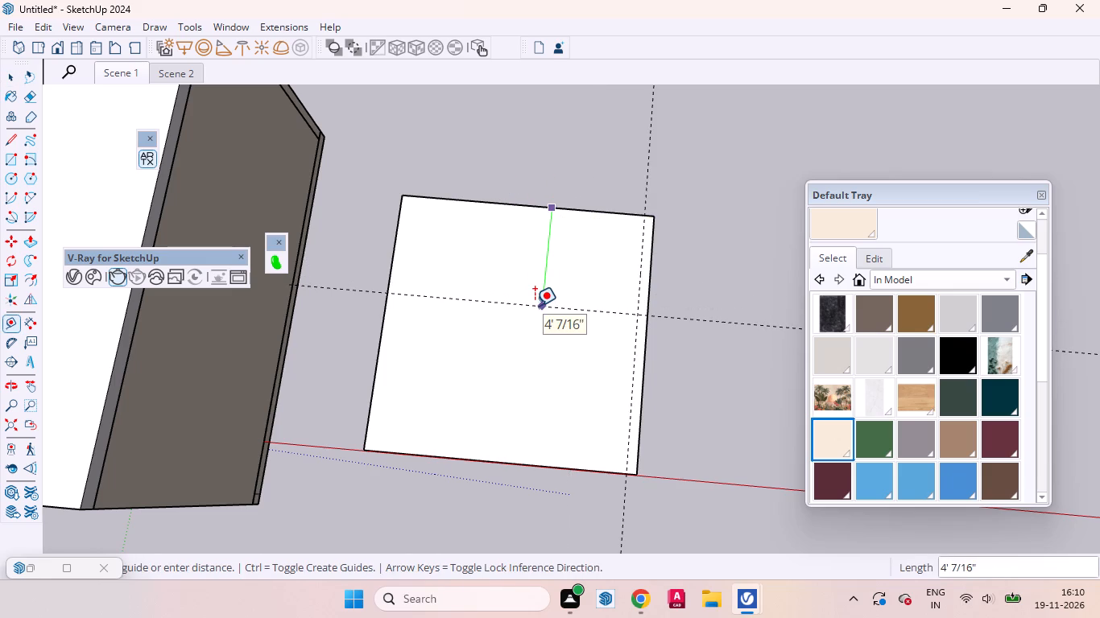
type("4.5")
key("Return")
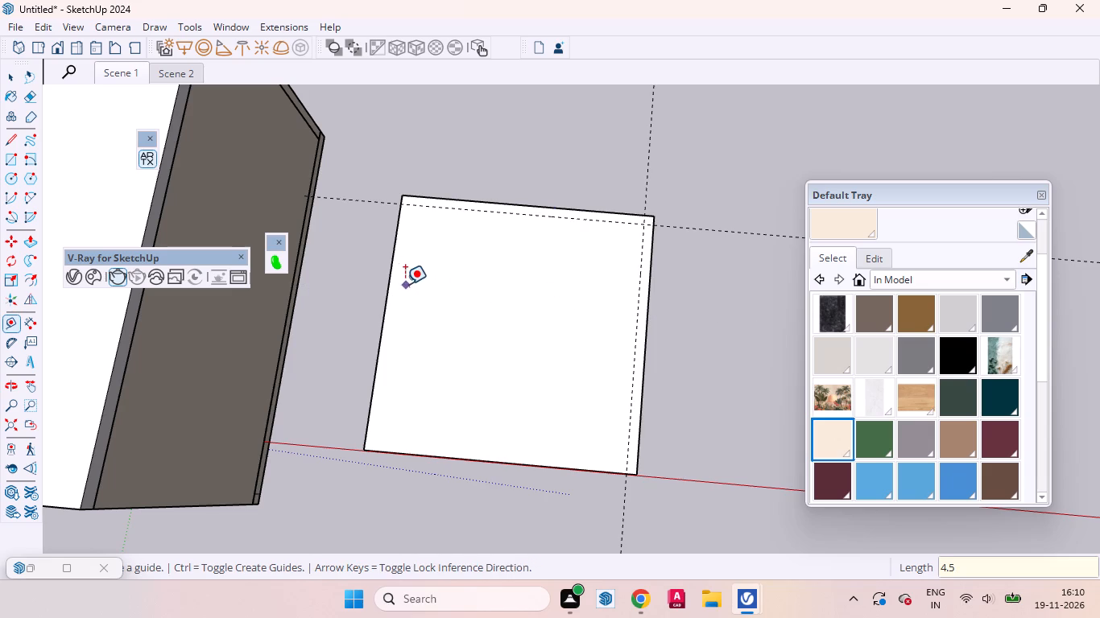
left_click(394, 278)
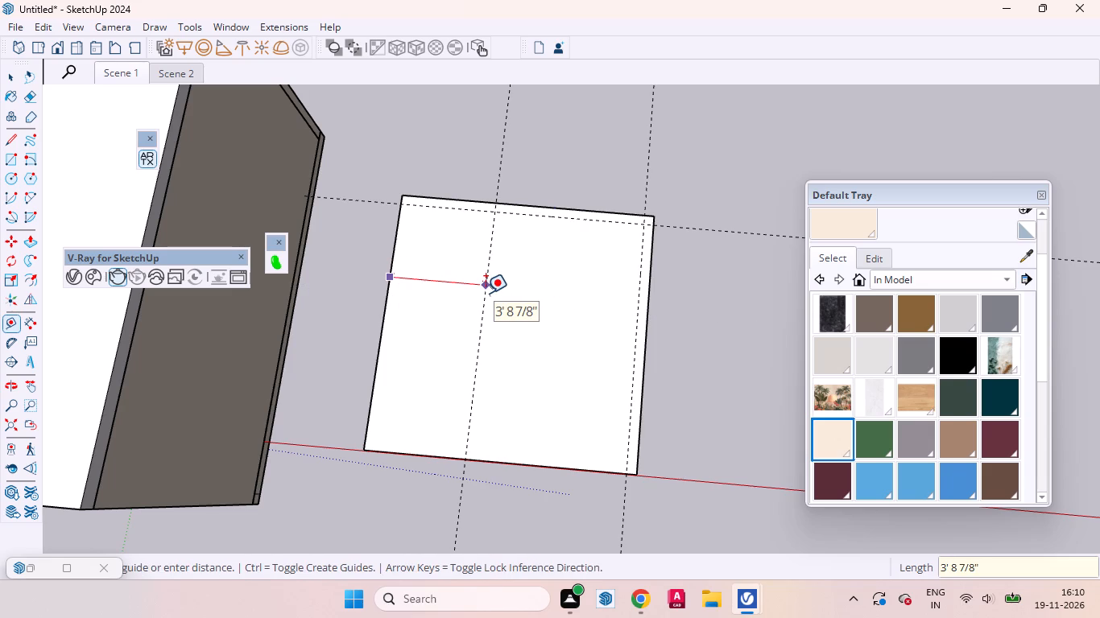
type("4.")
key("5")
key("Return")
key("space")
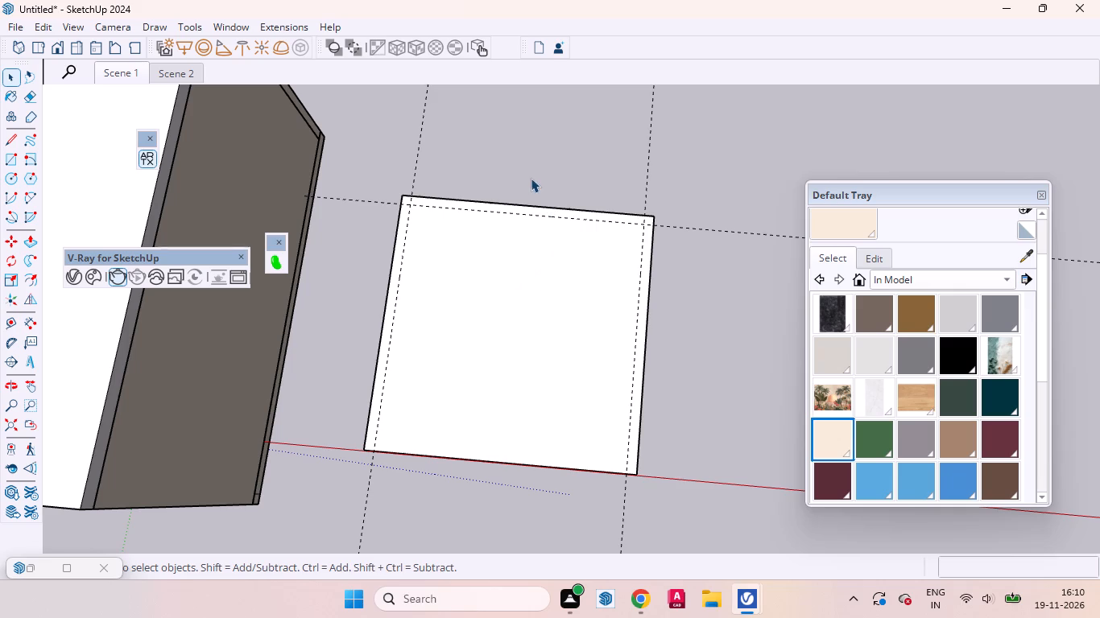
Start a new empty group for a wall on the slab.
right_click(531, 177)
left_click(567, 235)
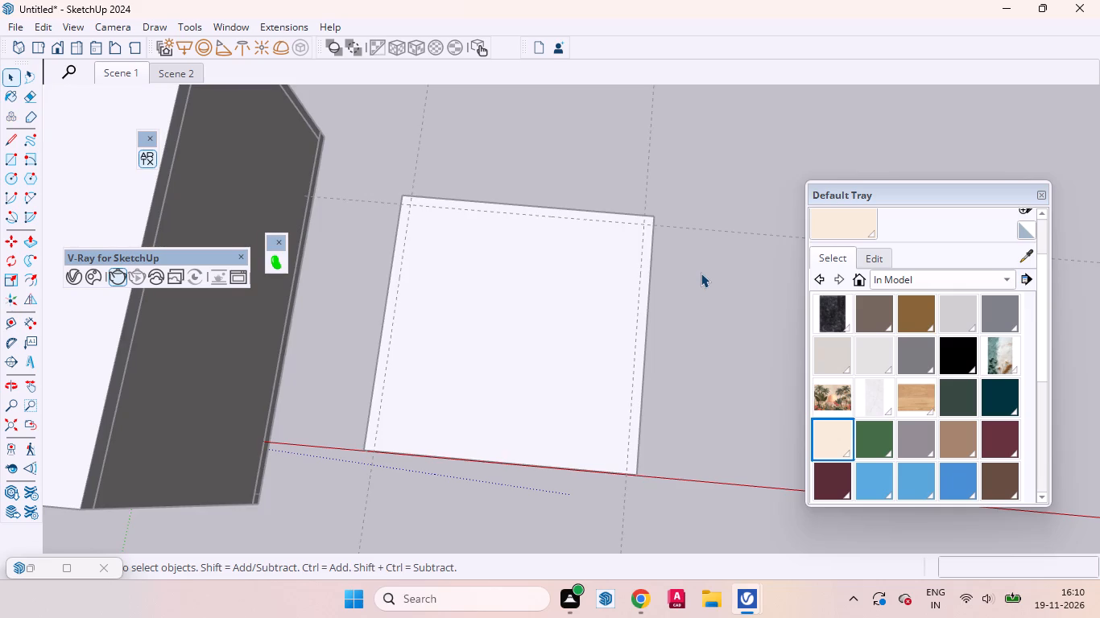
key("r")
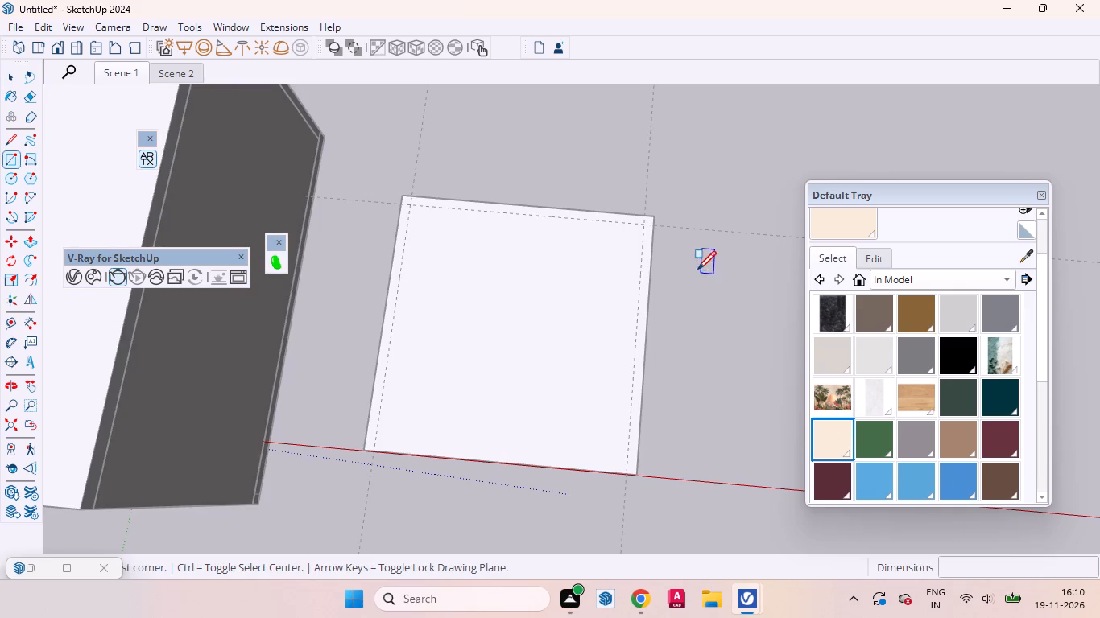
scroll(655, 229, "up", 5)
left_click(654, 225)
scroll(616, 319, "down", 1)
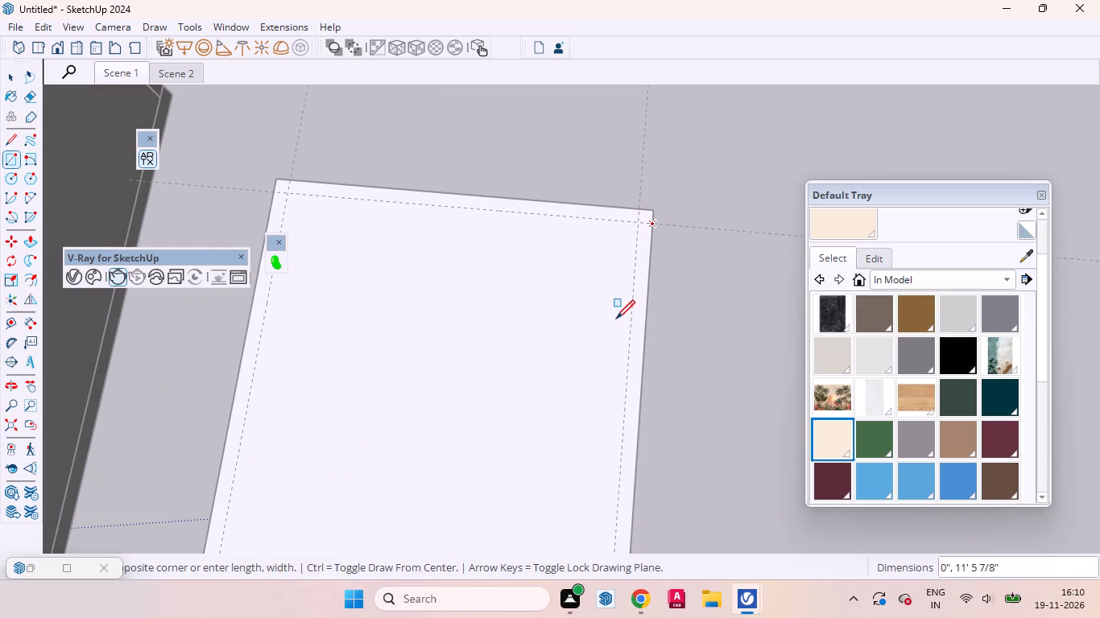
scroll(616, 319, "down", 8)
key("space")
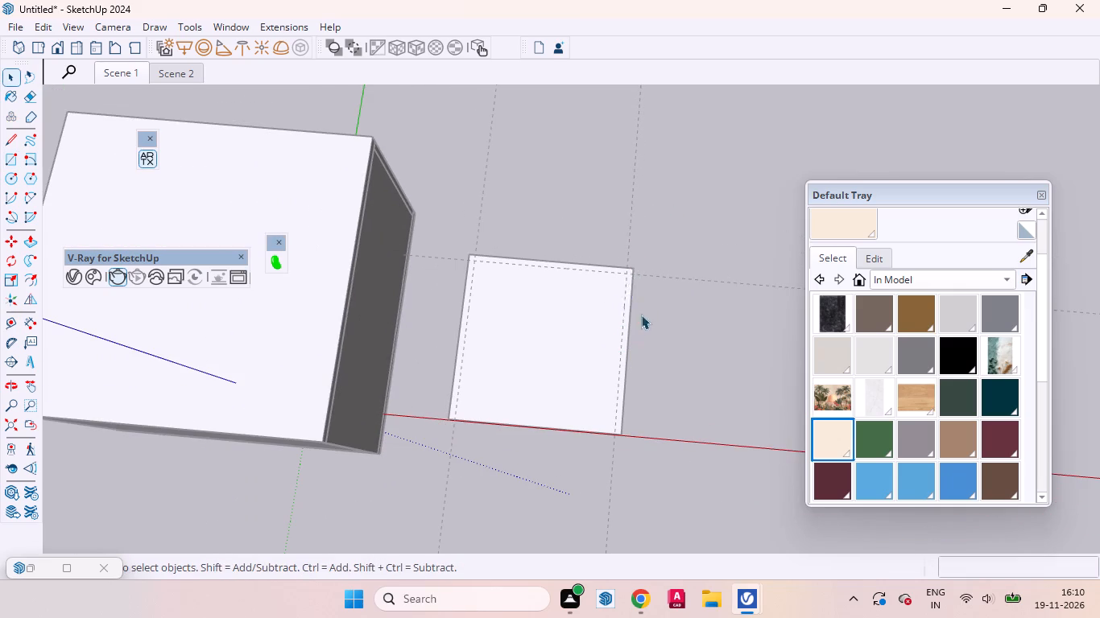
Draw a 4 1/2" by 10' rectangle along the slab's side edge farthest from the room, bounded by the guide.
key("r")
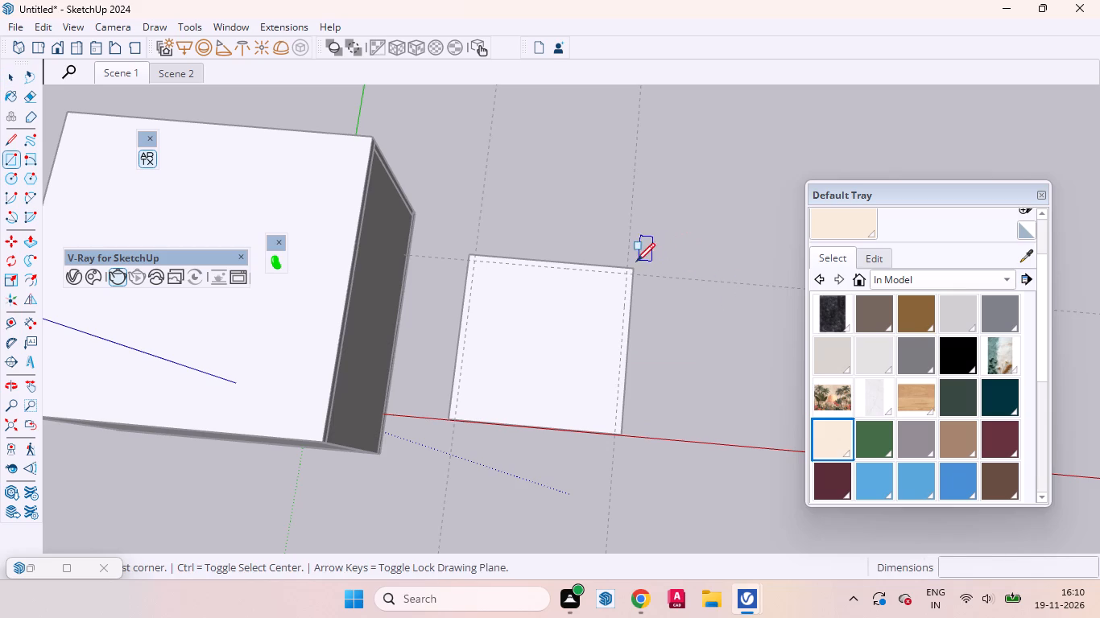
left_click(631, 269)
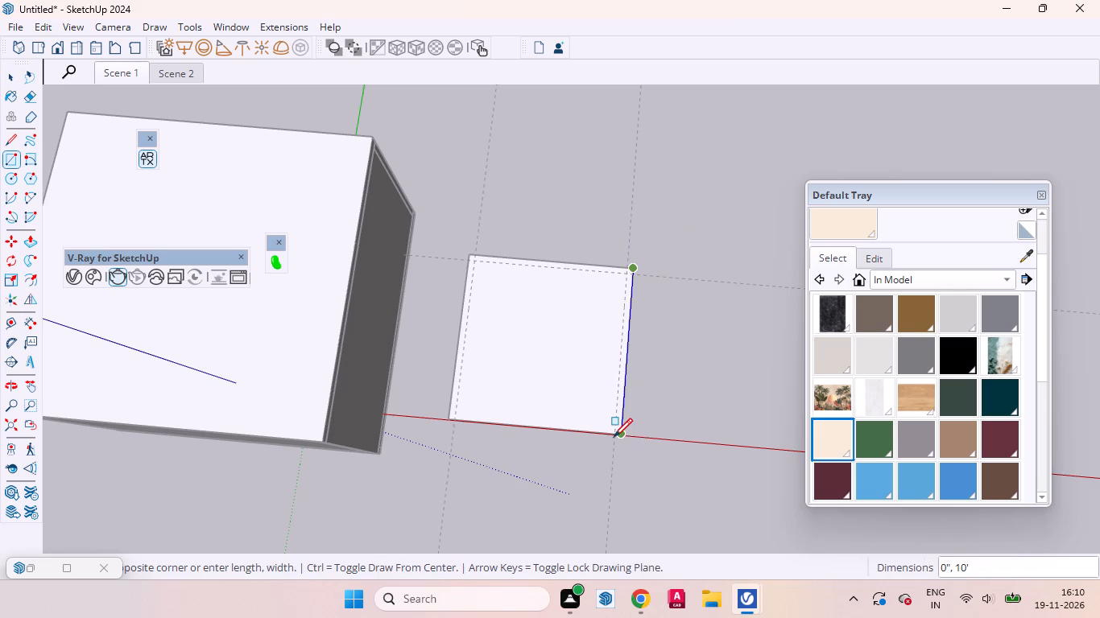
scroll(614, 437, "up", 9)
left_click(617, 428)
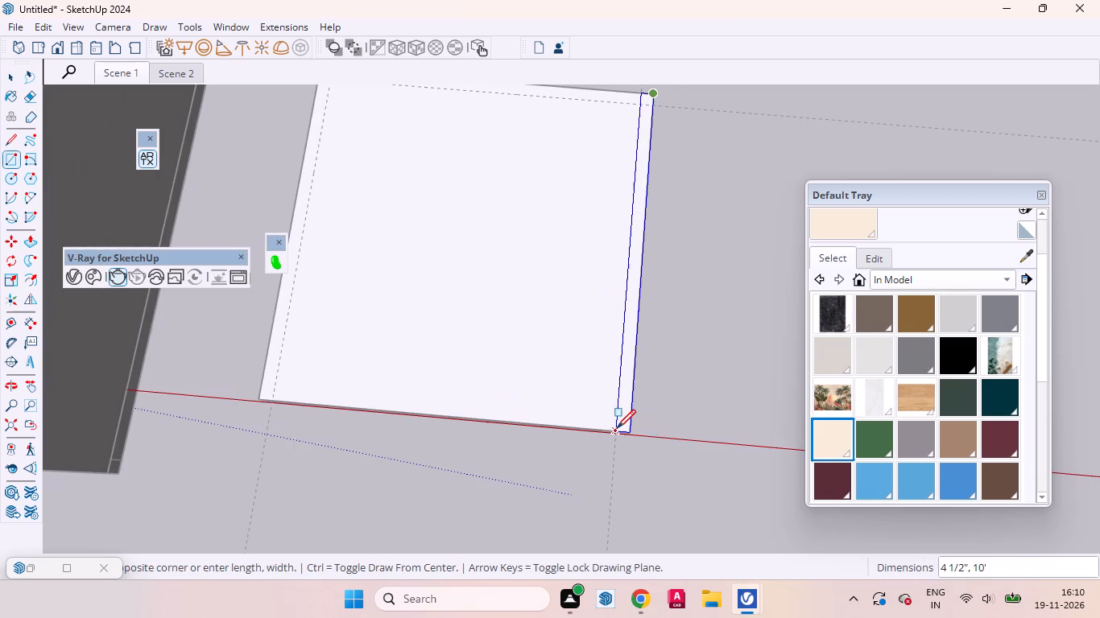
Extrude the strip 9' upward into a side wall and leave the group.
key("p")
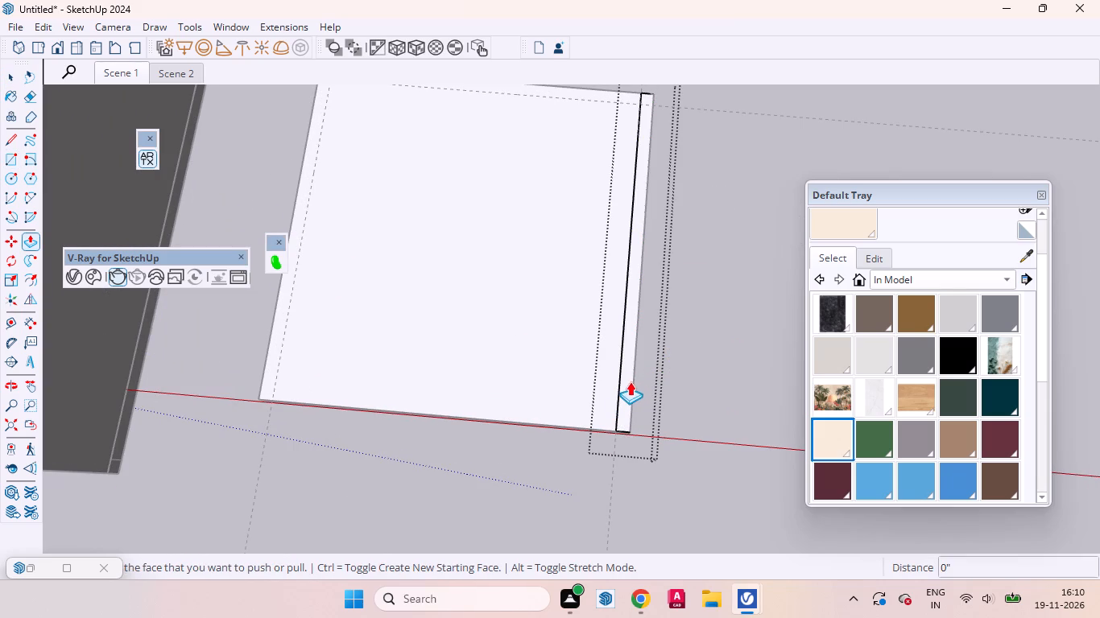
left_click(626, 384)
type("9'")
key("Return")
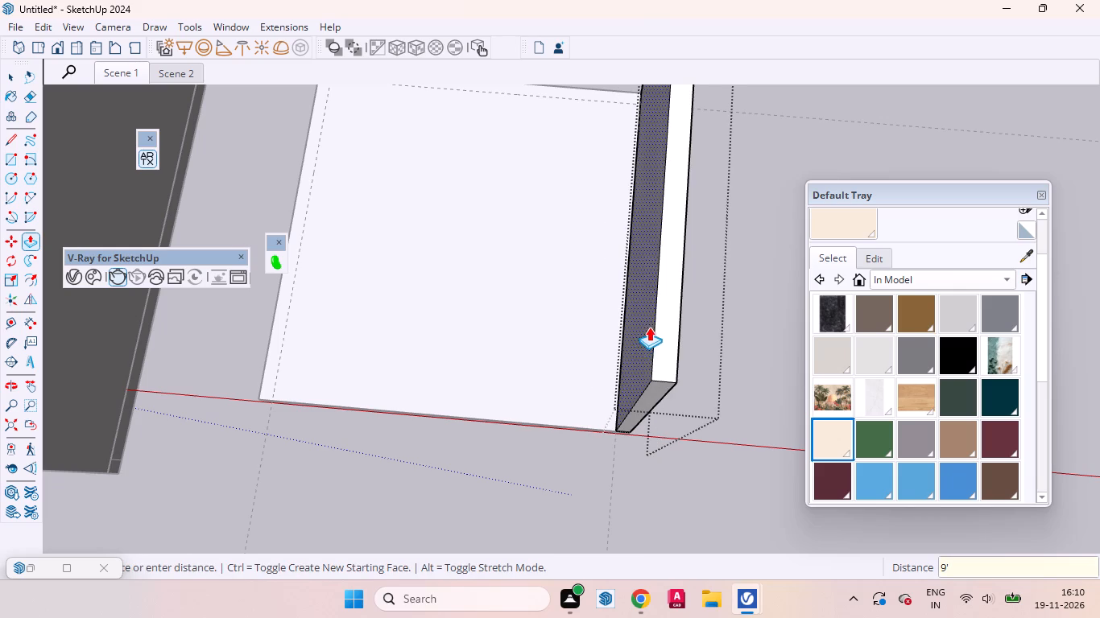
key("space")
scroll(639, 371, "down", 3)
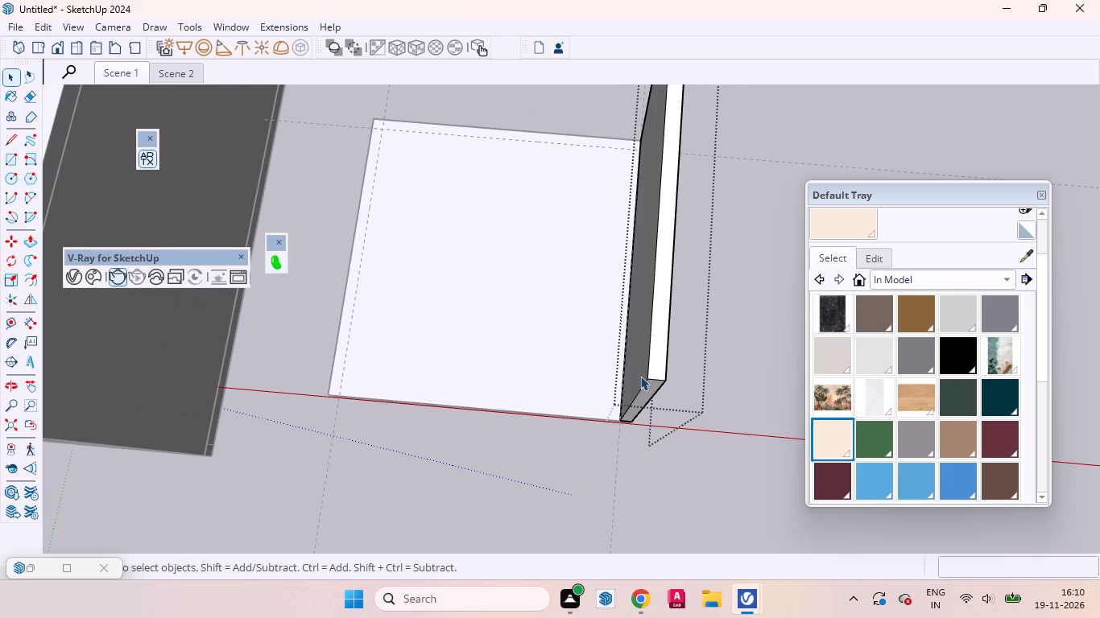
scroll(636, 375, "down", 7)
scroll(625, 392, "up", 1)
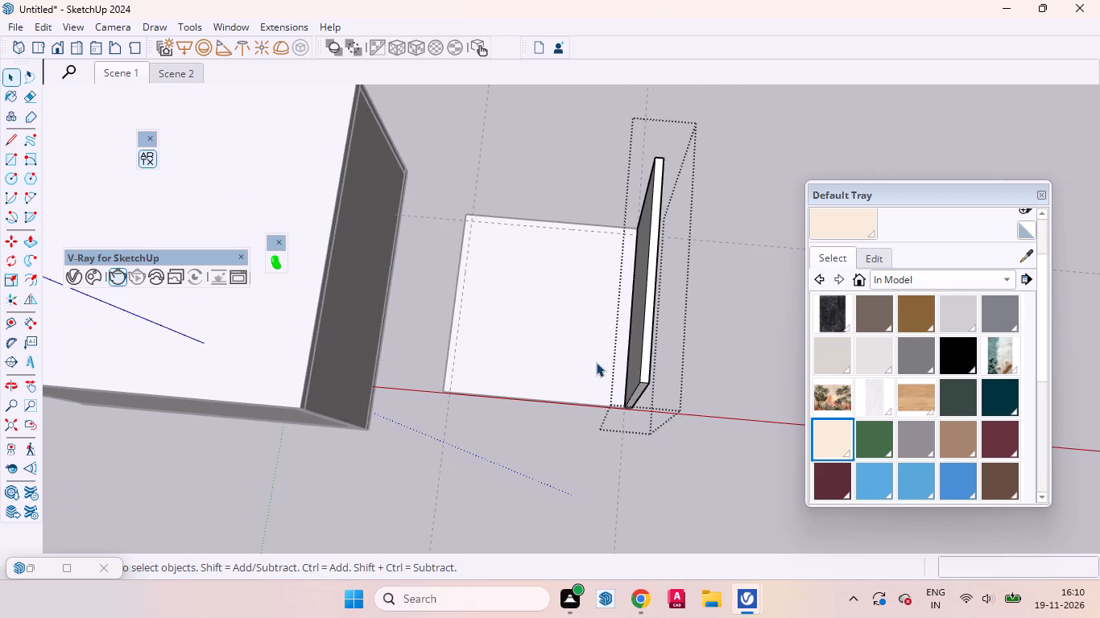
middle_click_drag(602, 362, 589, 377)
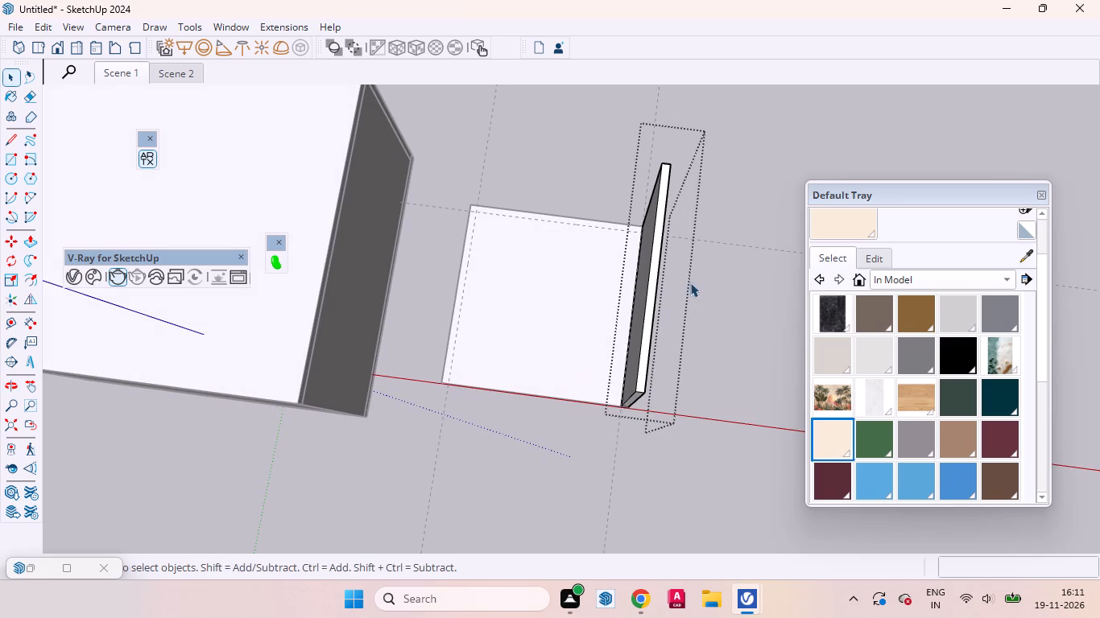
left_click(710, 289)
Copy the side wall 9' 7 1/2" across the slab to its opposite edge, nearest the room.
middle_click_drag(651, 368, 686, 279)
left_click(642, 364)
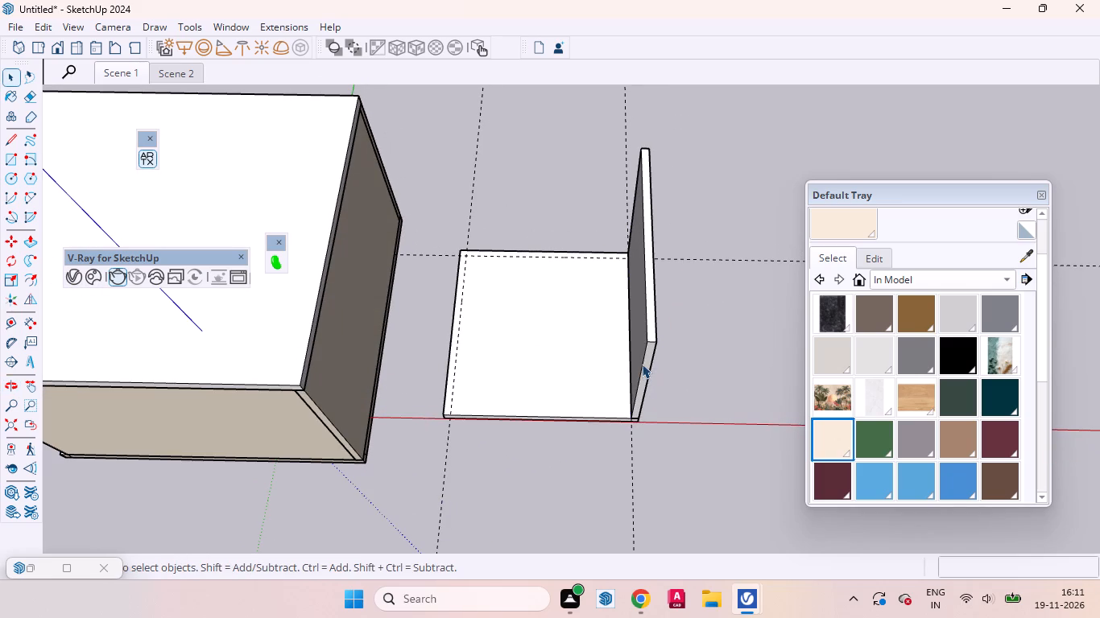
scroll(640, 410, "up", 8)
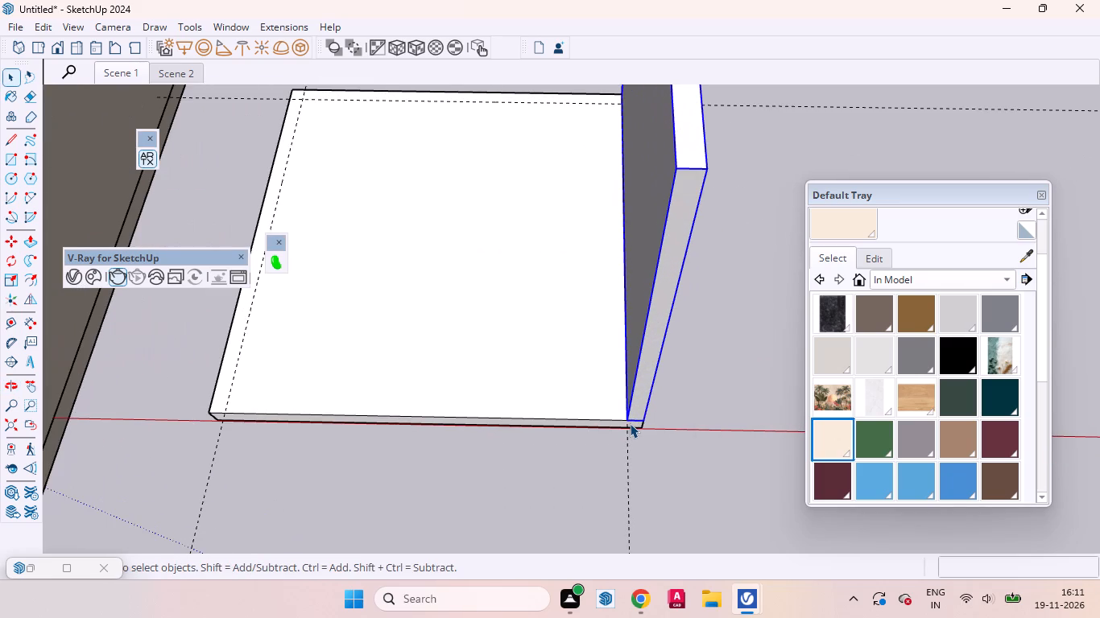
key("m")
scroll(630, 423, "up", 3)
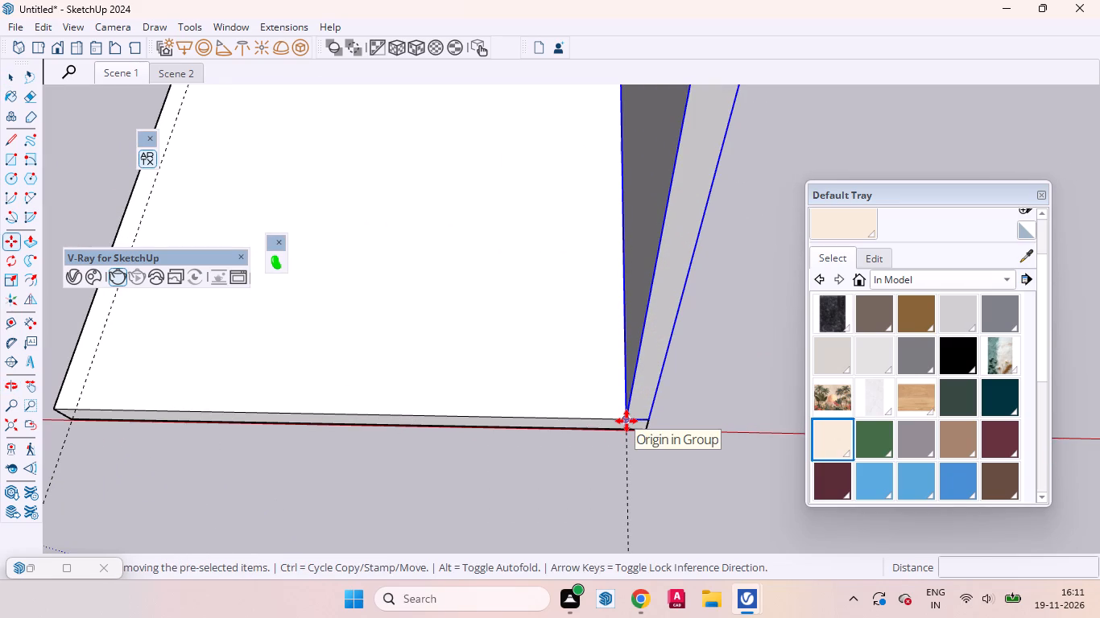
left_click(627, 421)
scroll(612, 416, "down", 8)
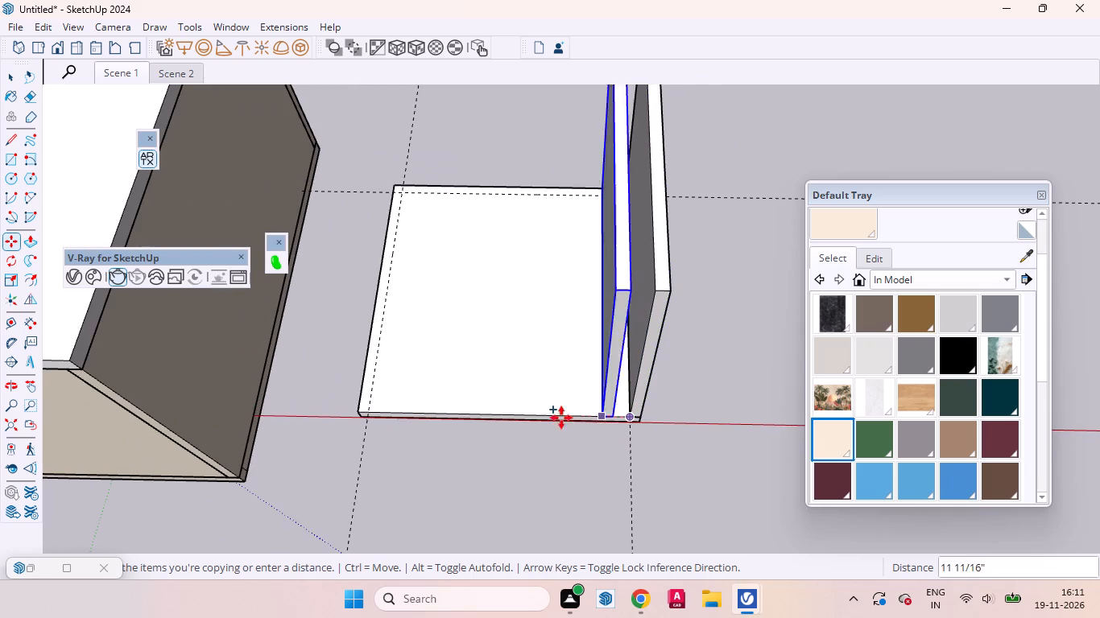
left_click(357, 414)
key("space")
left_click(493, 463)
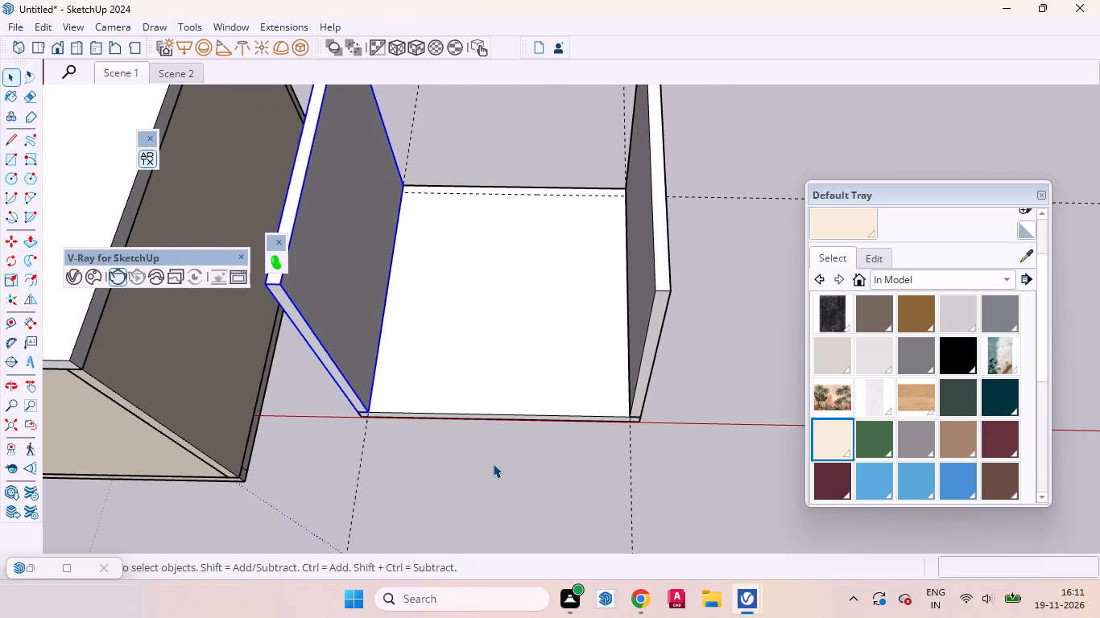
In a new group, draw a rectangle 9' 3" by about 4 15/16" along the slab's back edge between the side walls.
scroll(520, 418, "down", 2)
scroll(518, 426, "up", 1)
scroll(518, 429, "down", 5)
scroll(501, 198, "up", 3)
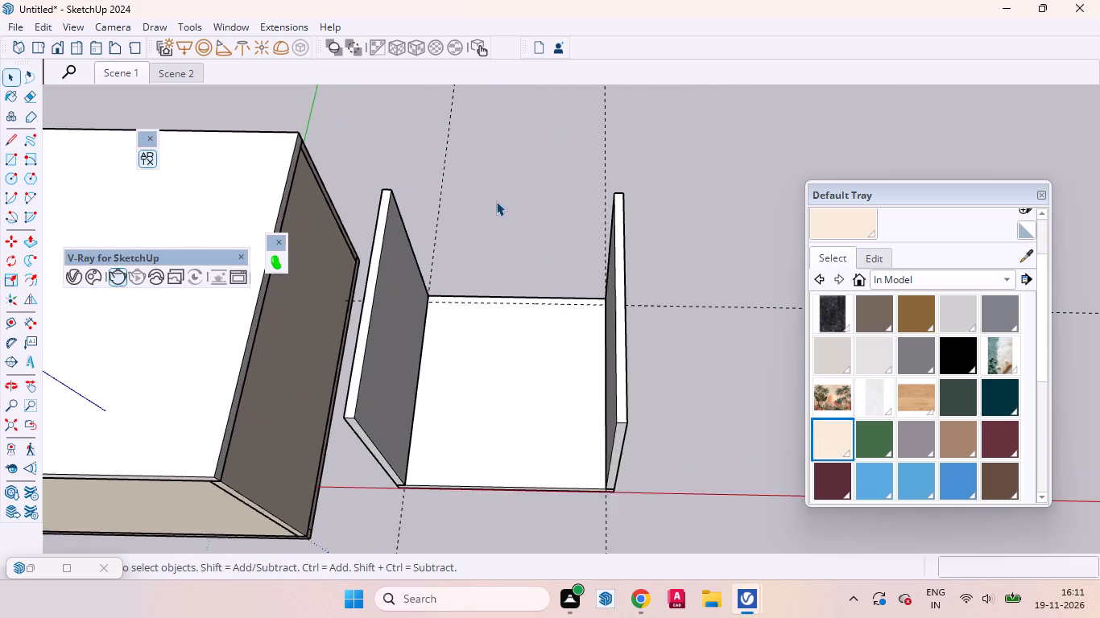
scroll(496, 201, "up", 6)
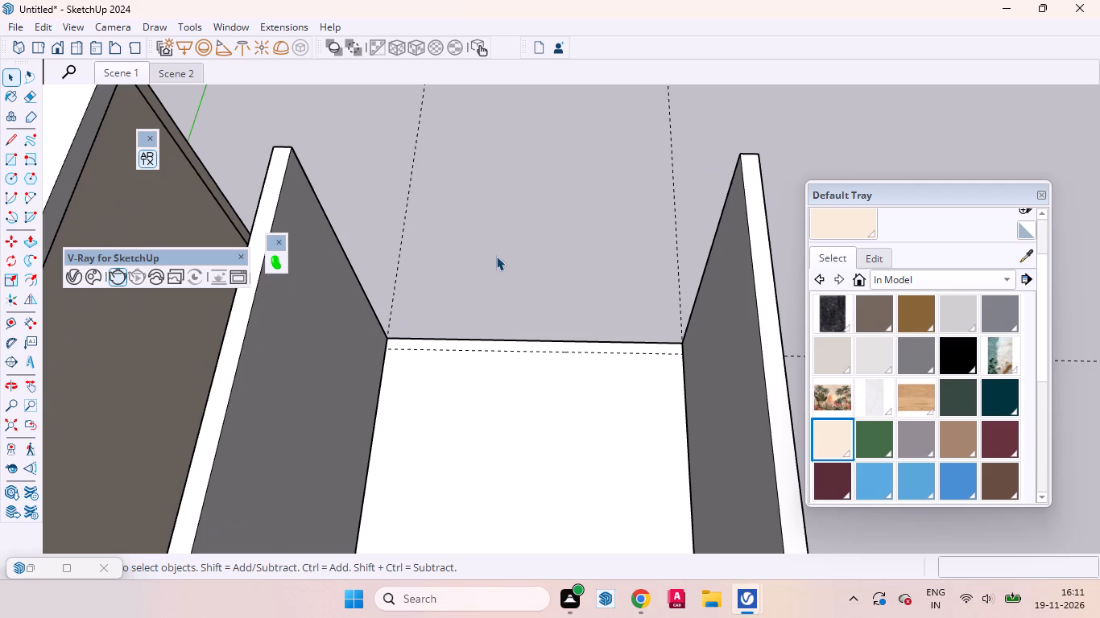
right_click(496, 256)
left_click(546, 307)
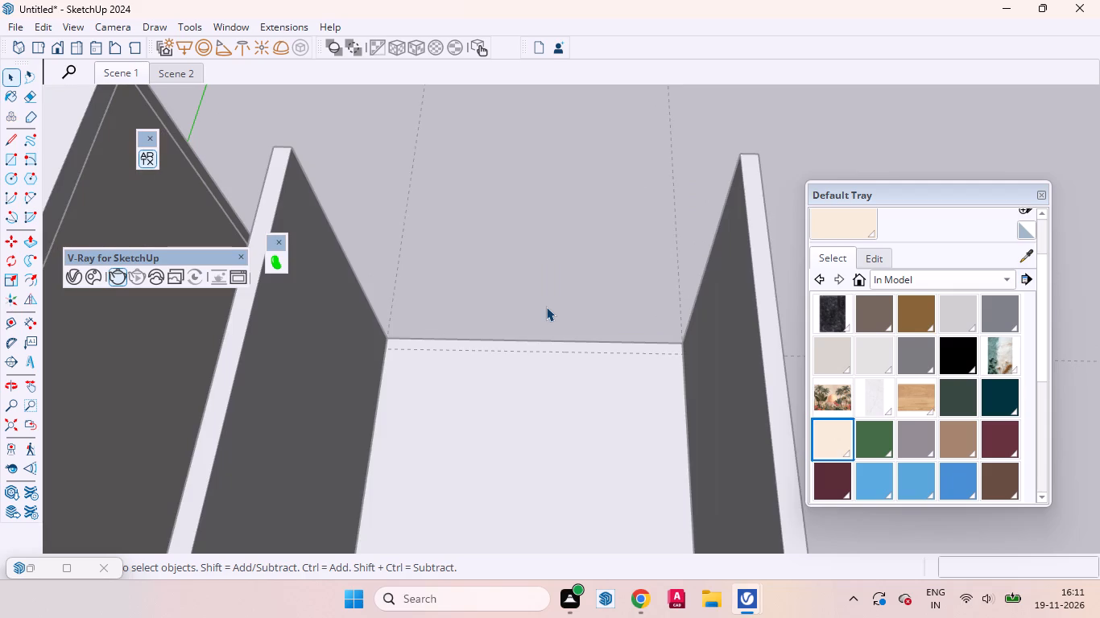
key("r")
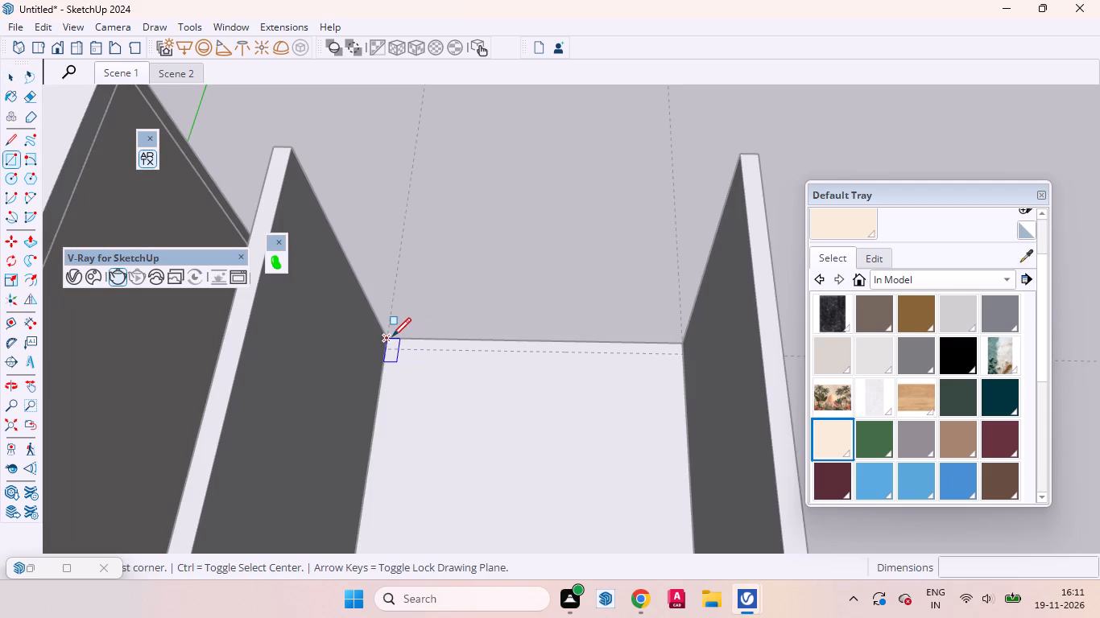
left_click(392, 336)
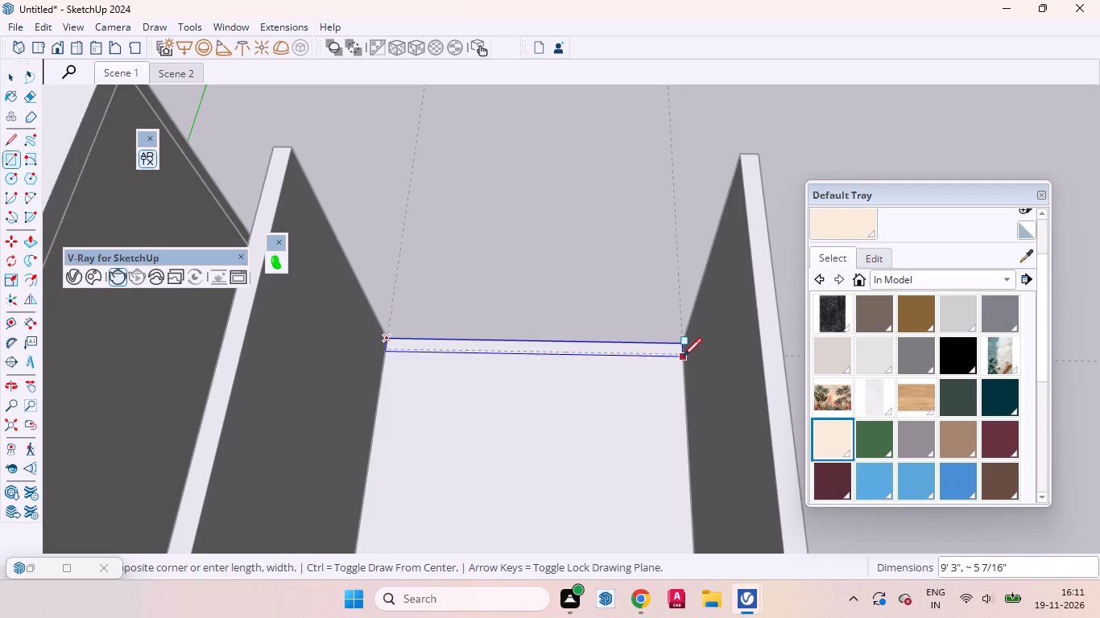
scroll(680, 356, "up", 9)
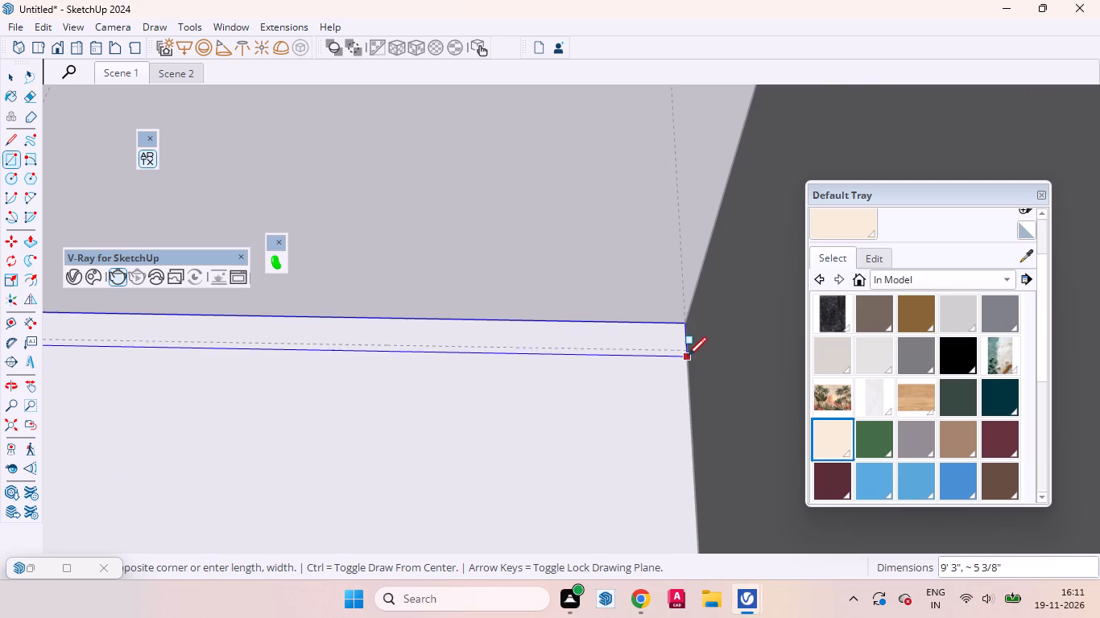
left_click(688, 350)
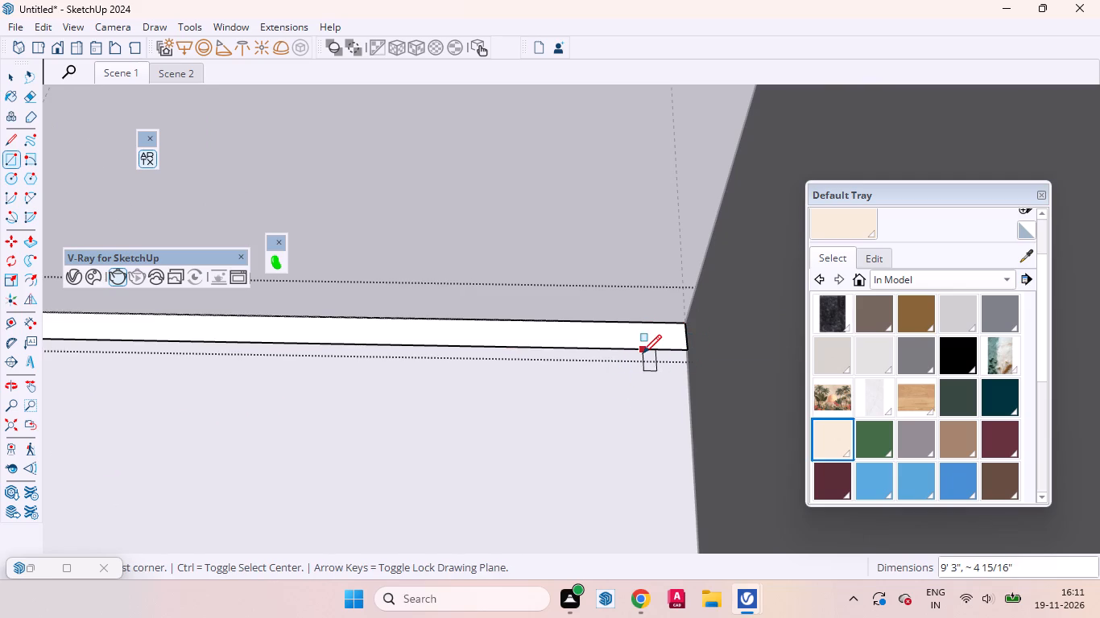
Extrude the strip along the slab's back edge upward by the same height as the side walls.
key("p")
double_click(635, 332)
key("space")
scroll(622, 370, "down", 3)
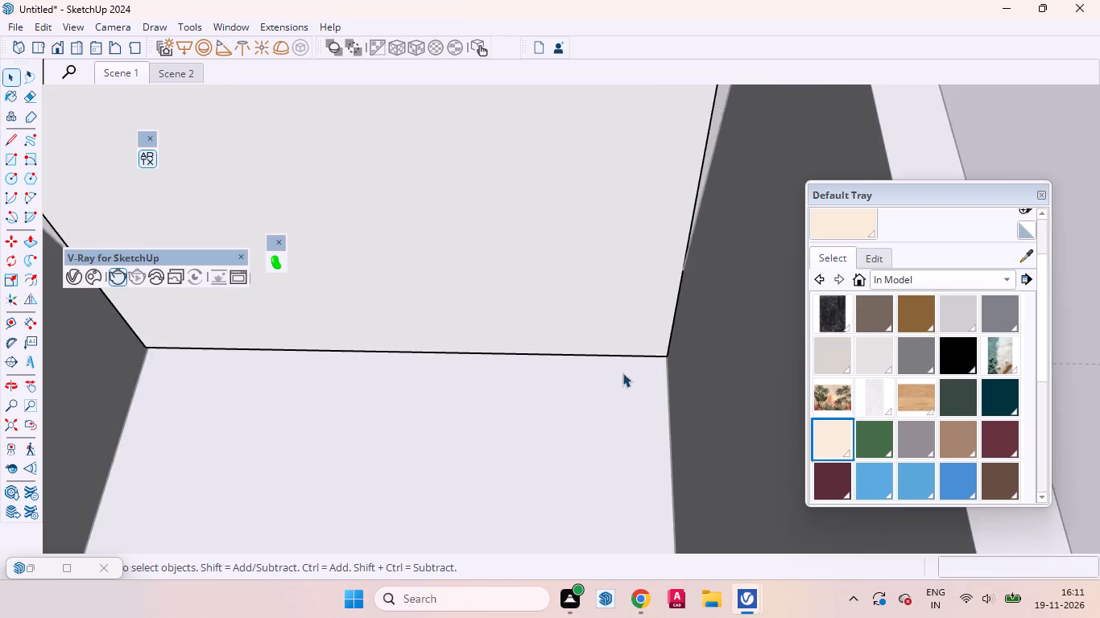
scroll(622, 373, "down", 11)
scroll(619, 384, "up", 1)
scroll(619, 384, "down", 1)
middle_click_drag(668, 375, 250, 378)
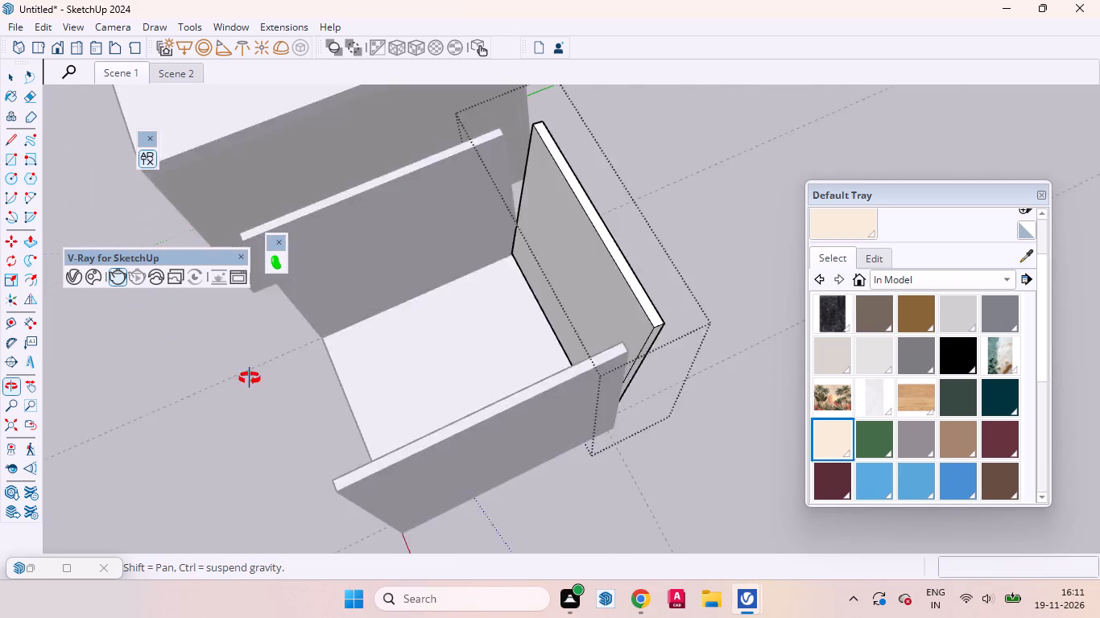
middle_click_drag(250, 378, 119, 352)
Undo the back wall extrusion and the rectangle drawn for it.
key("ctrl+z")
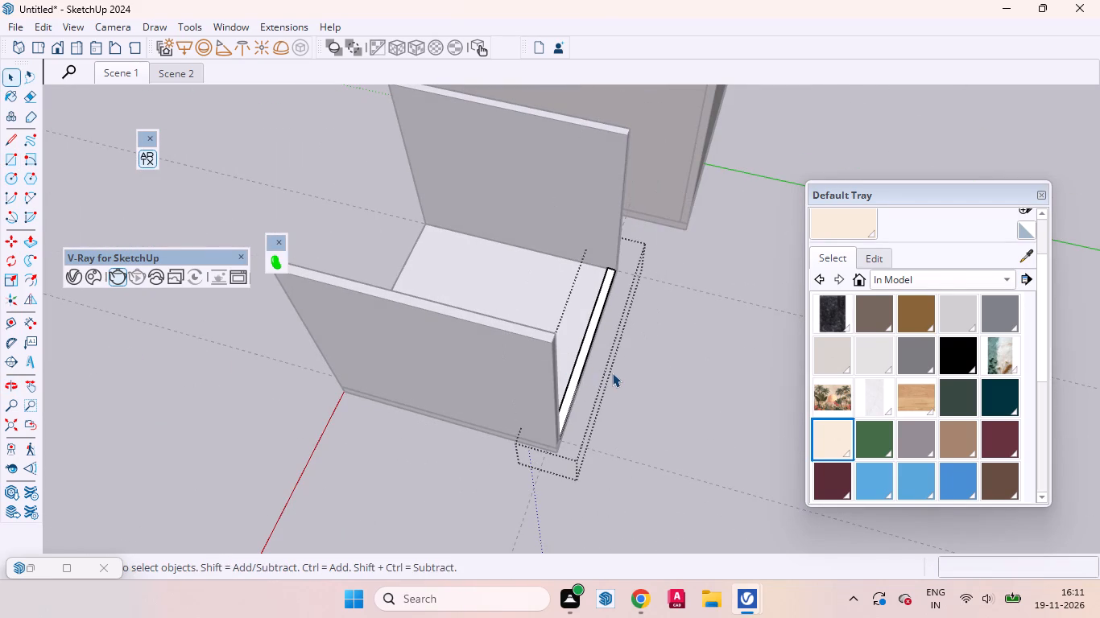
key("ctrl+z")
In a new group, draw a 9' 3" by 4 1/2" rectangle along the slab's back edge between the side walls, bounded by the guide.
middle_click_drag(629, 378, 511, 476)
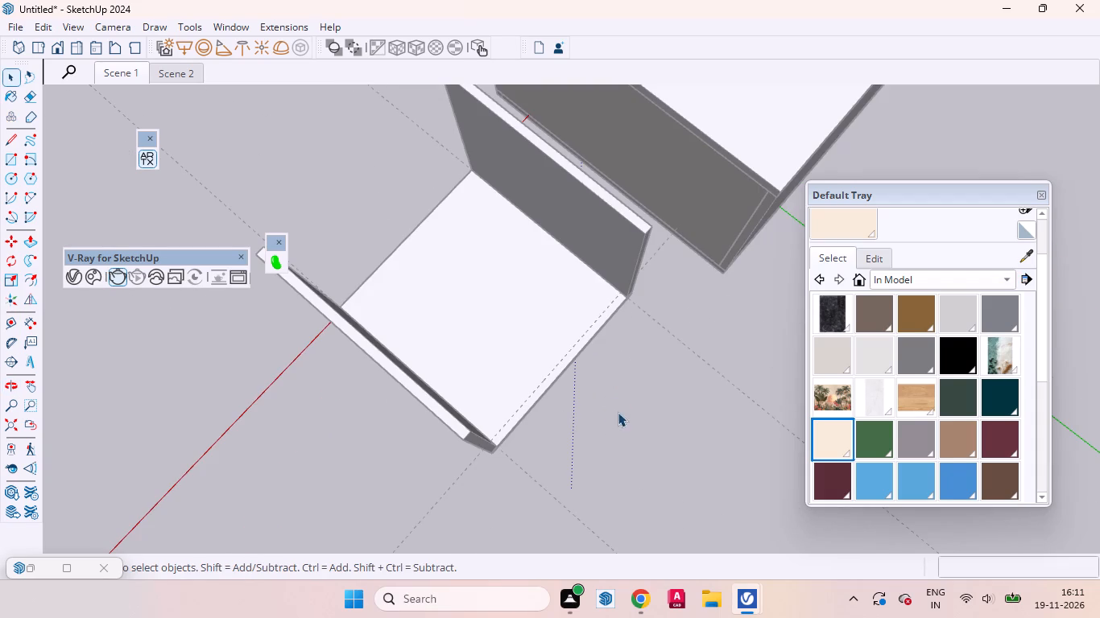
right_click(618, 412)
double_click(715, 360)
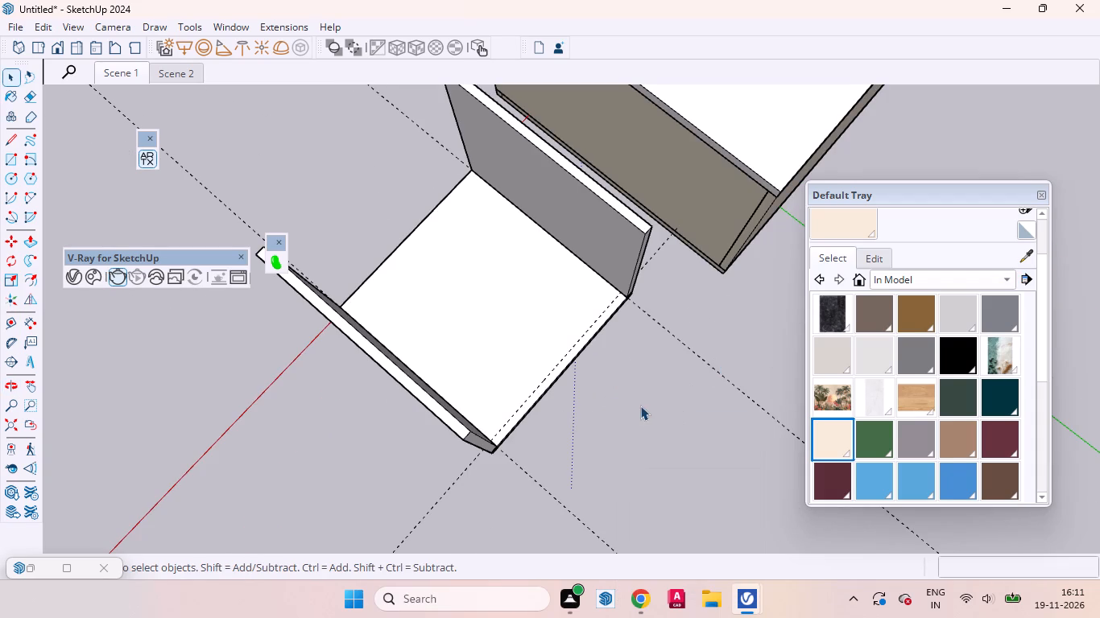
right_click(640, 406)
left_click(680, 449)
middle_click_drag(614, 432, 454, 383)
scroll(454, 379, "up", 5)
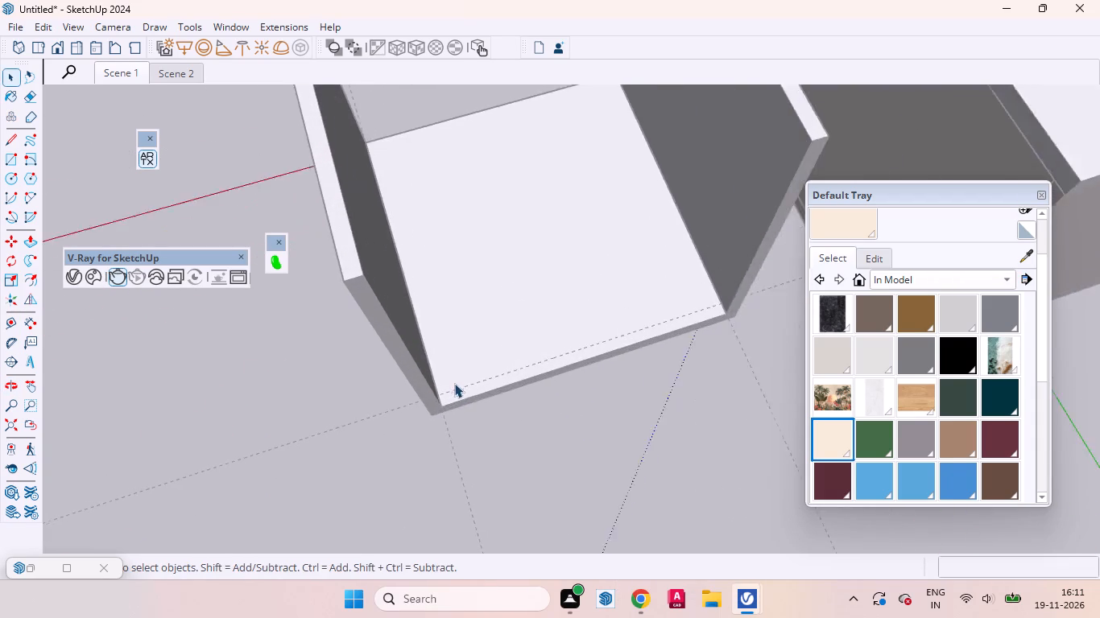
scroll(454, 383, "up", 10)
middle_click_drag(455, 398, 322, 418)
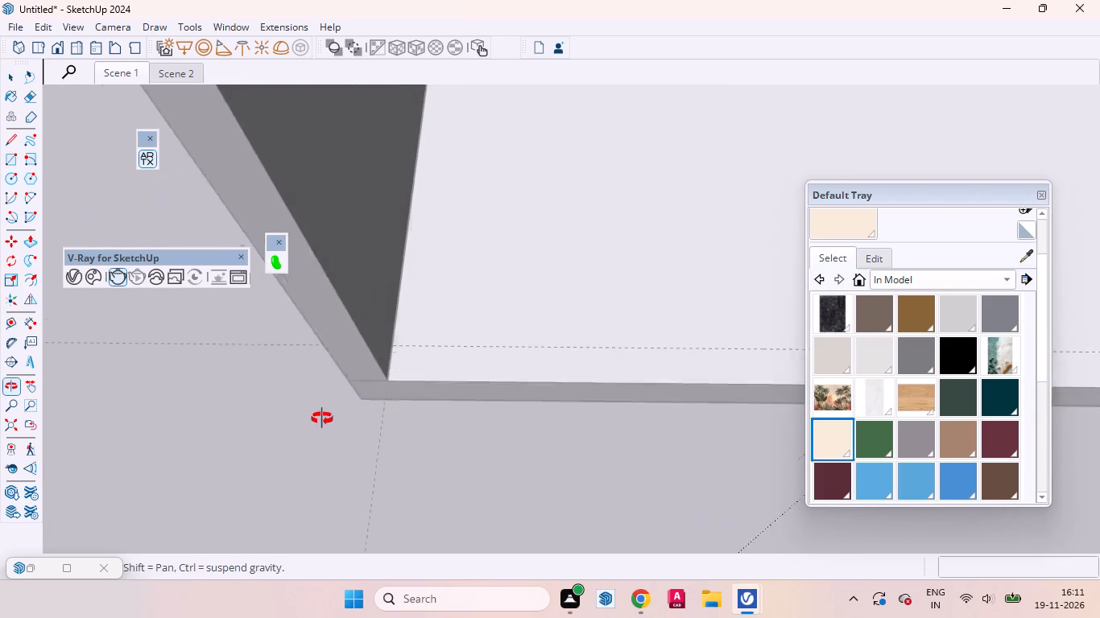
middle_click_drag(322, 418, 318, 422)
key("r")
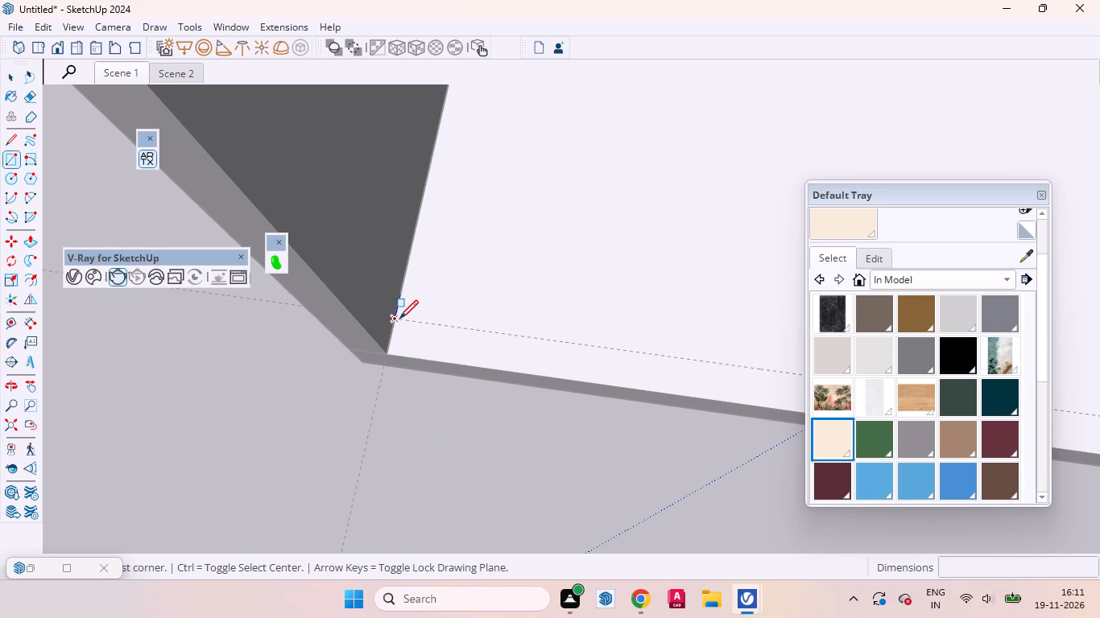
left_click(398, 318)
scroll(442, 376, "down", 17)
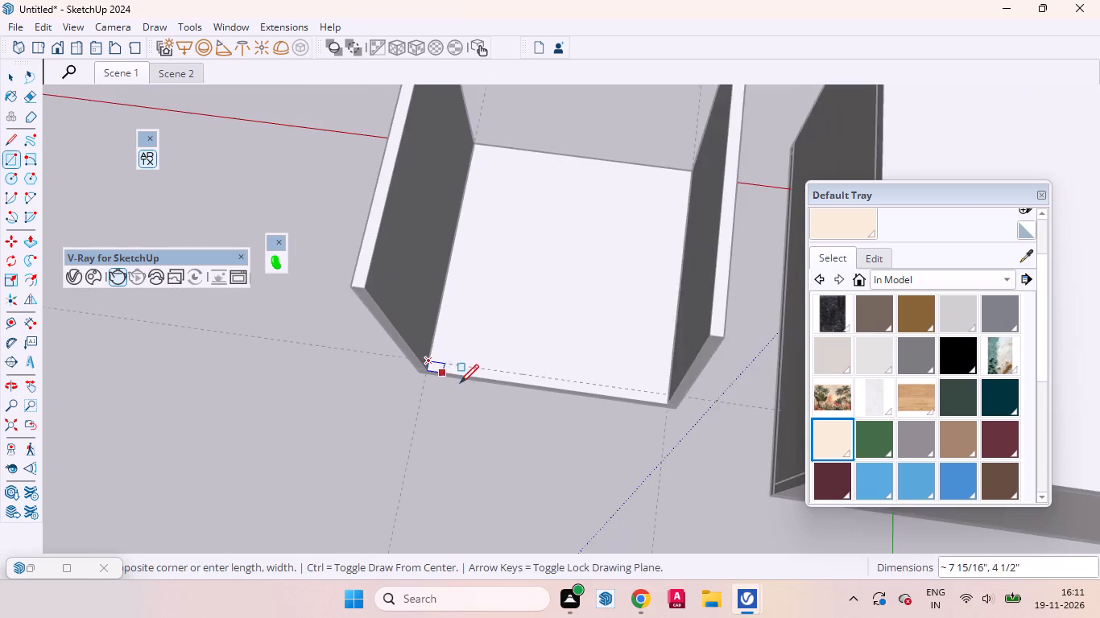
scroll(616, 403, "up", 6)
left_click(618, 402)
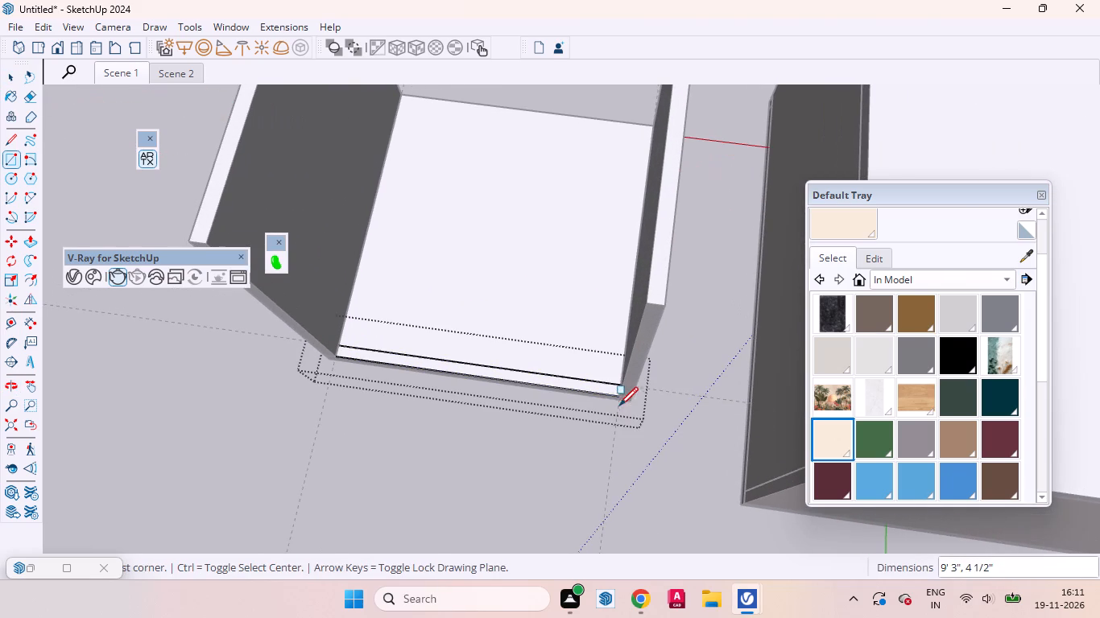
Extrude the strip 9' upward into a back wall matching the side walls and leave the group.
key("p")
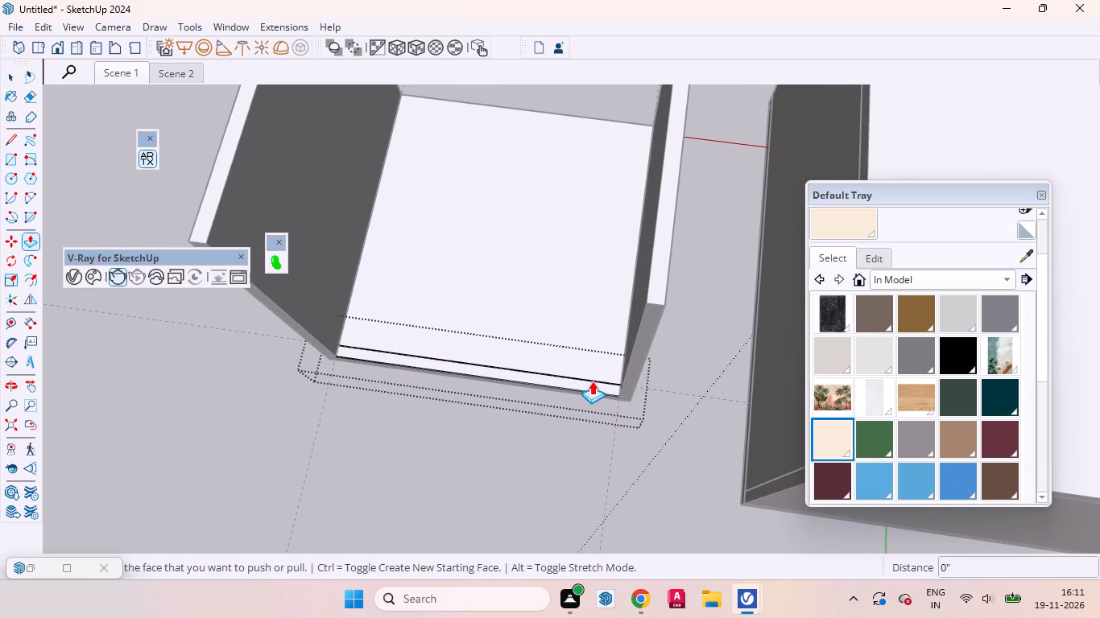
double_click(592, 381)
key("space")
middle_click_drag(534, 459, 1099, 356)
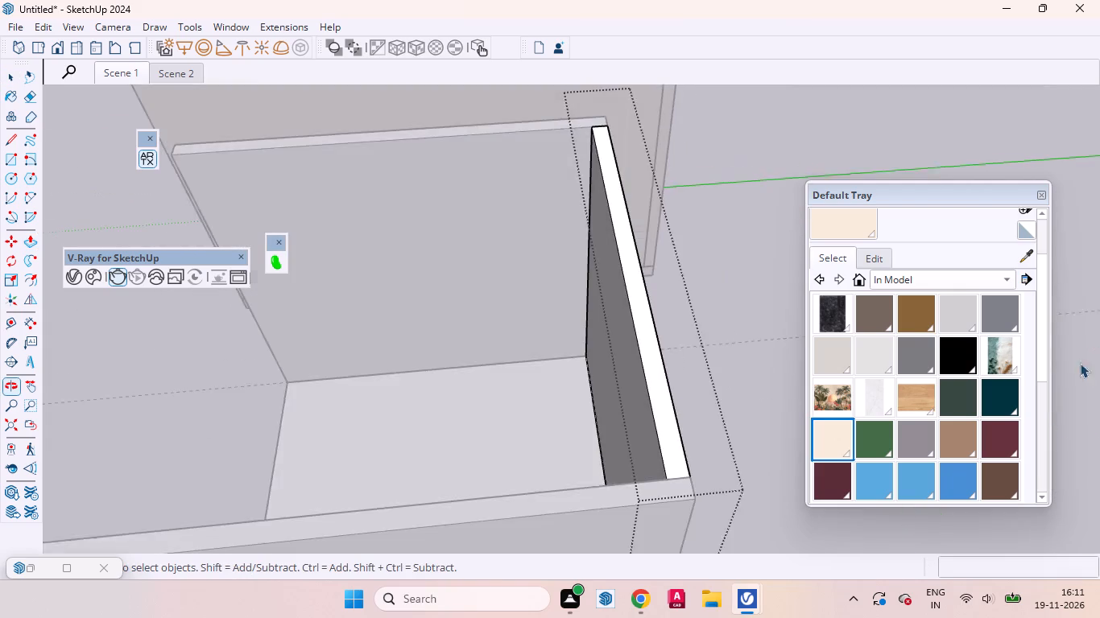
scroll(672, 413, "down", 7)
middle_click_drag(585, 435, 920, 415)
scroll(660, 388, "down", 10)
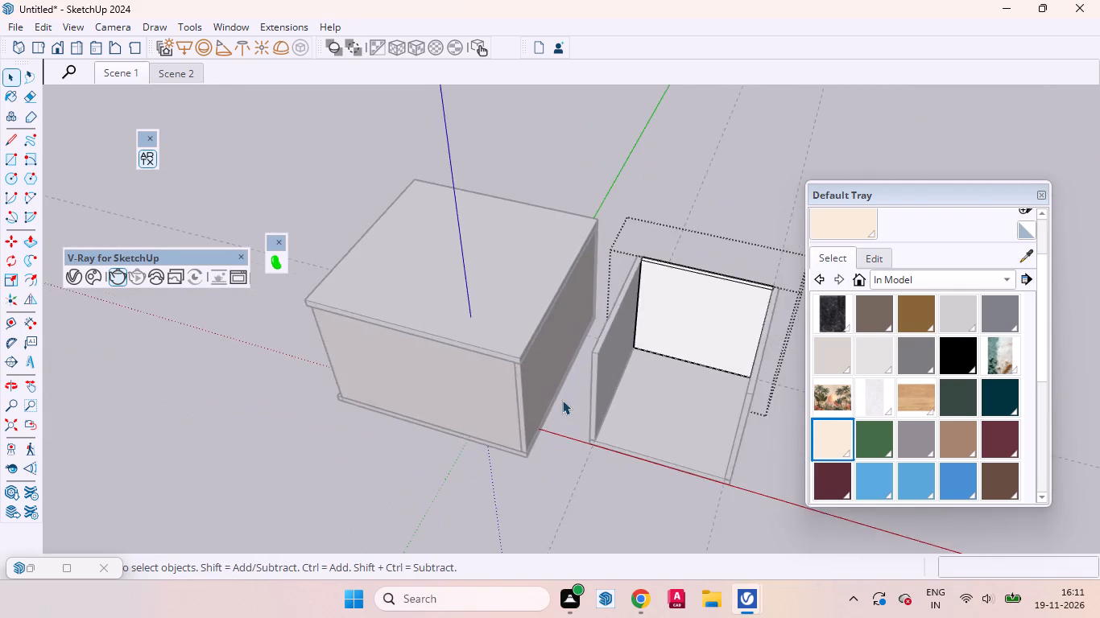
scroll(562, 400, "down", 1)
left_click(734, 424)
left_click(736, 427)
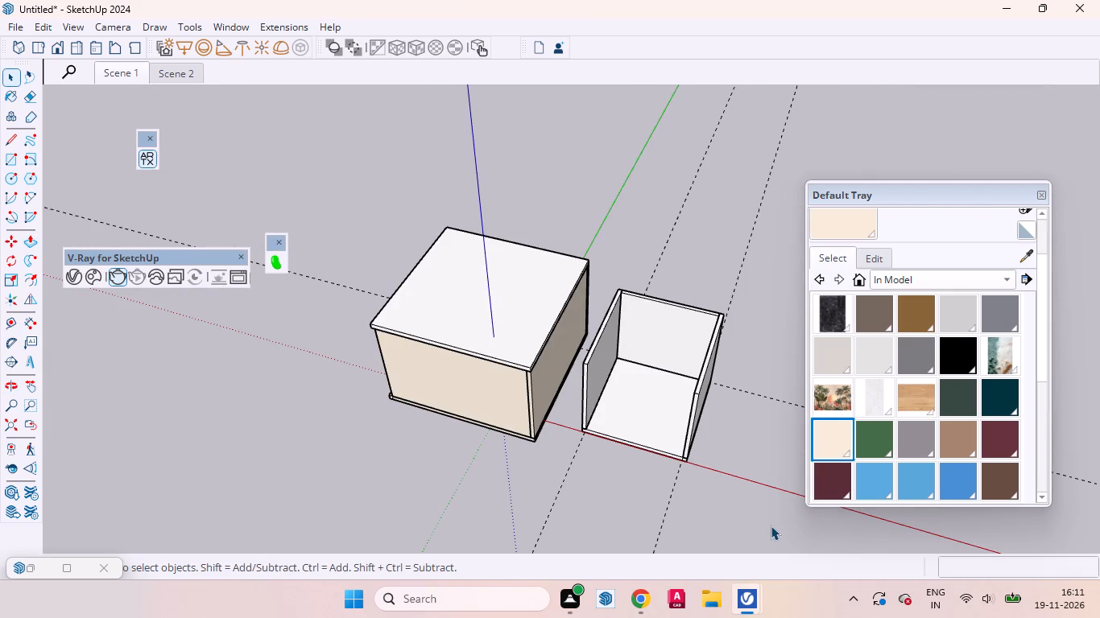
left_click(725, 514)
Examine the small room's three walls and floor from several angles beside the finished bedroom.
scroll(602, 385, "up", 7)
middle_click_drag(660, 396, 666, 400)
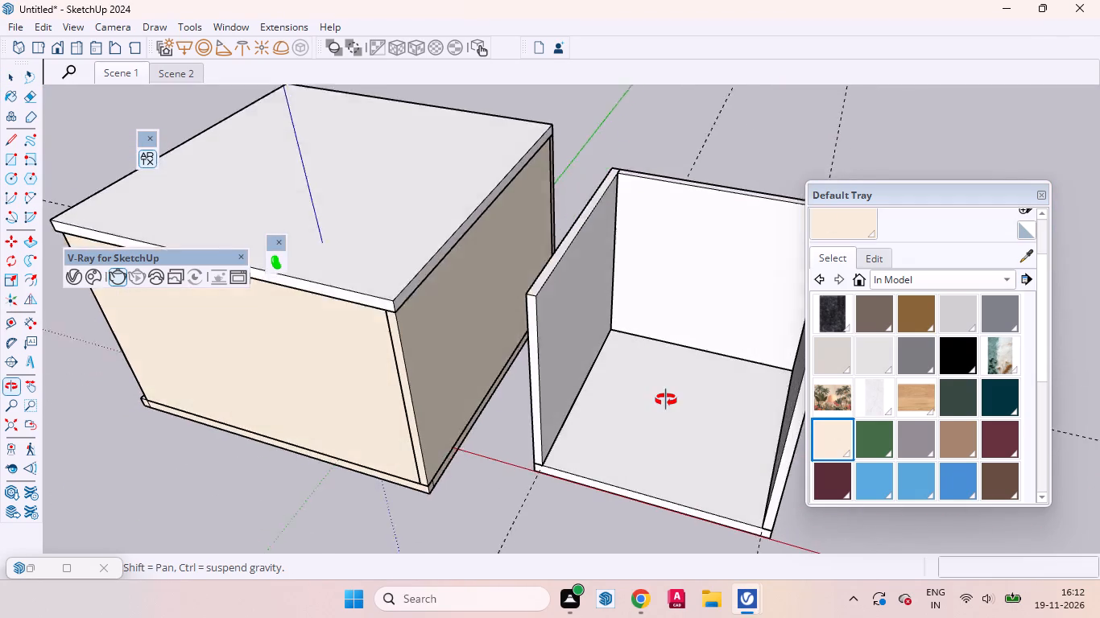
middle_click_drag(666, 400, 667, 402)
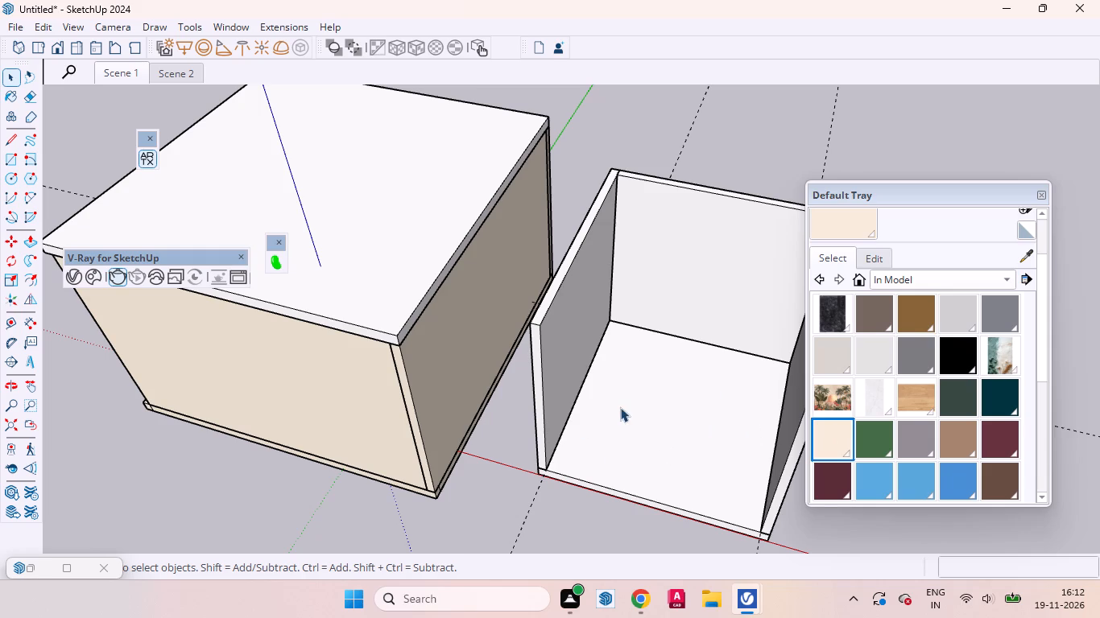
scroll(698, 406, "up", 3)
scroll(573, 376, "down", 7)
middle_click_drag(622, 390, 753, 290)
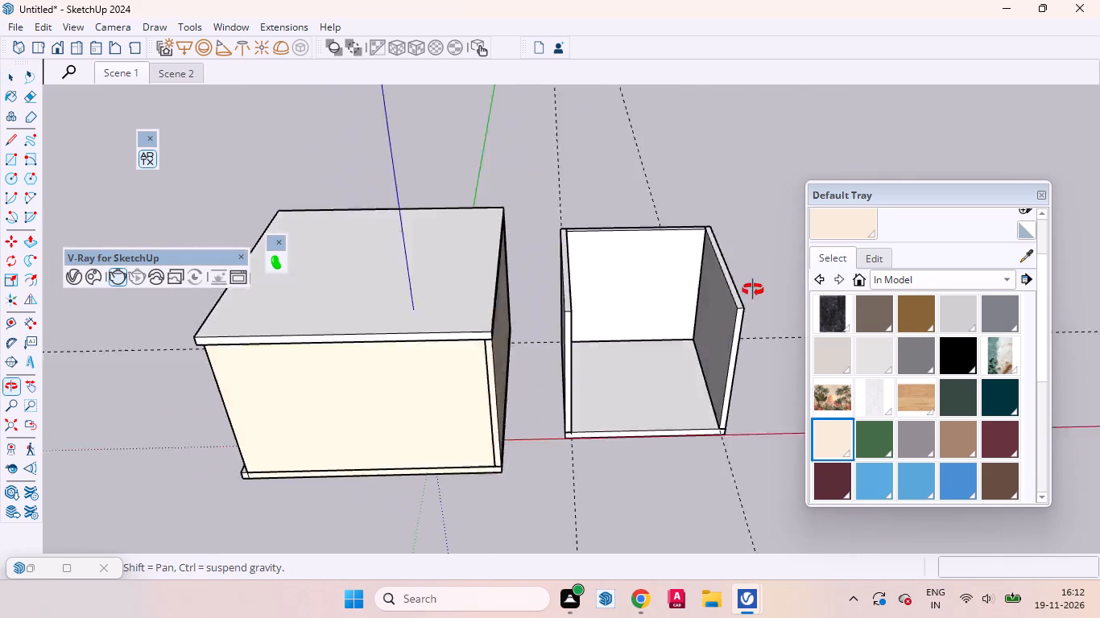
middle_click_drag(753, 290, 706, 483)
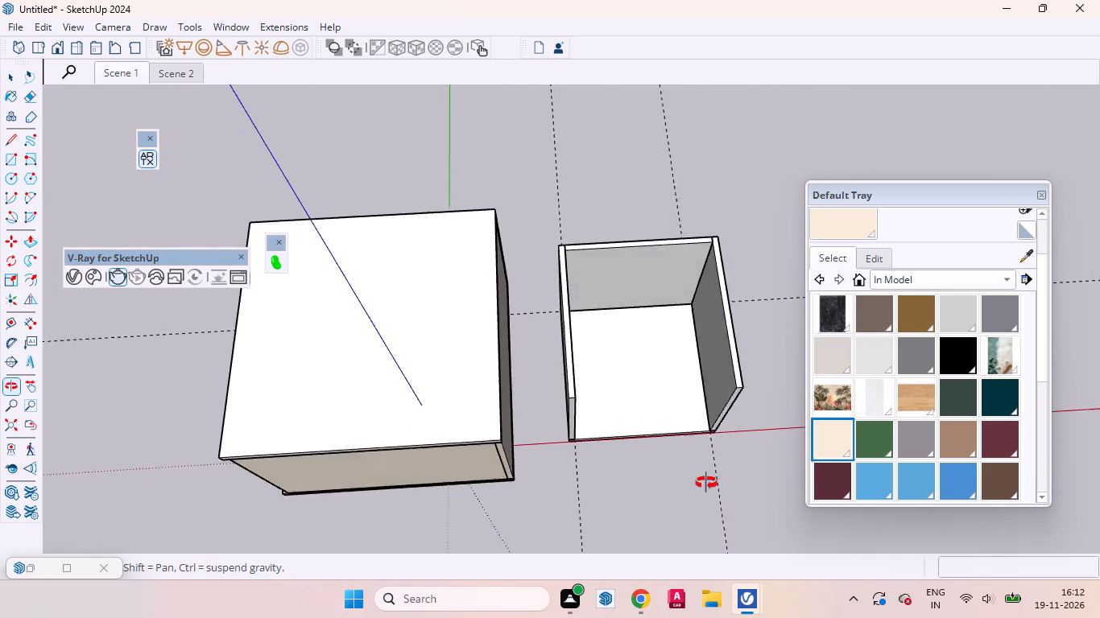
middle_click_drag(706, 483, 631, 513)
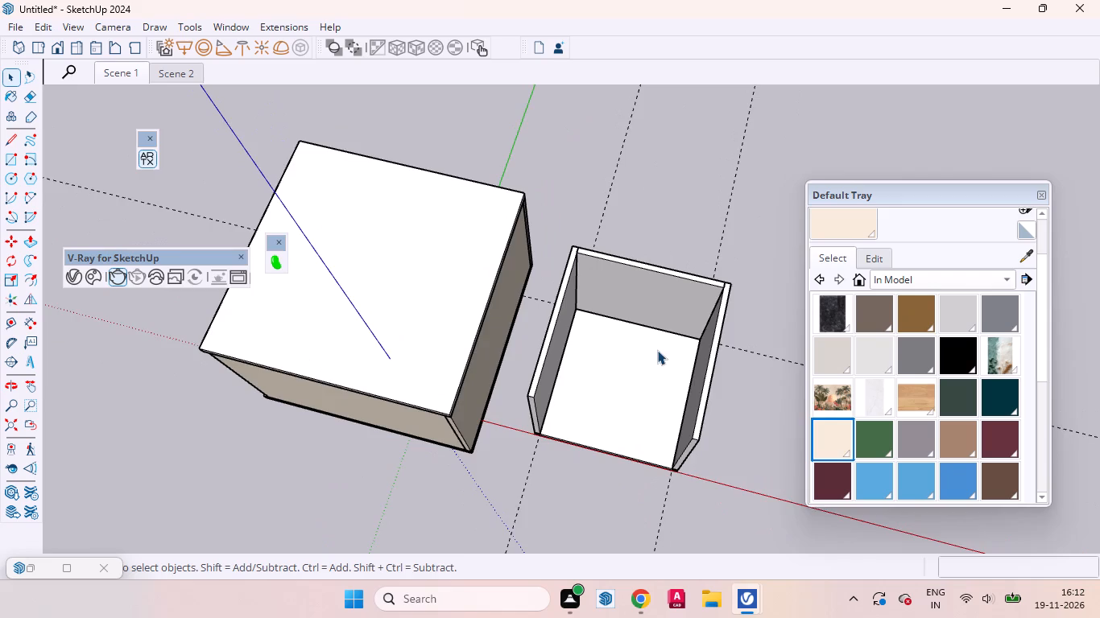
scroll(657, 344, "up", 7)
scroll(639, 287, "down", 4)
middle_click_drag(673, 376, 802, 225)
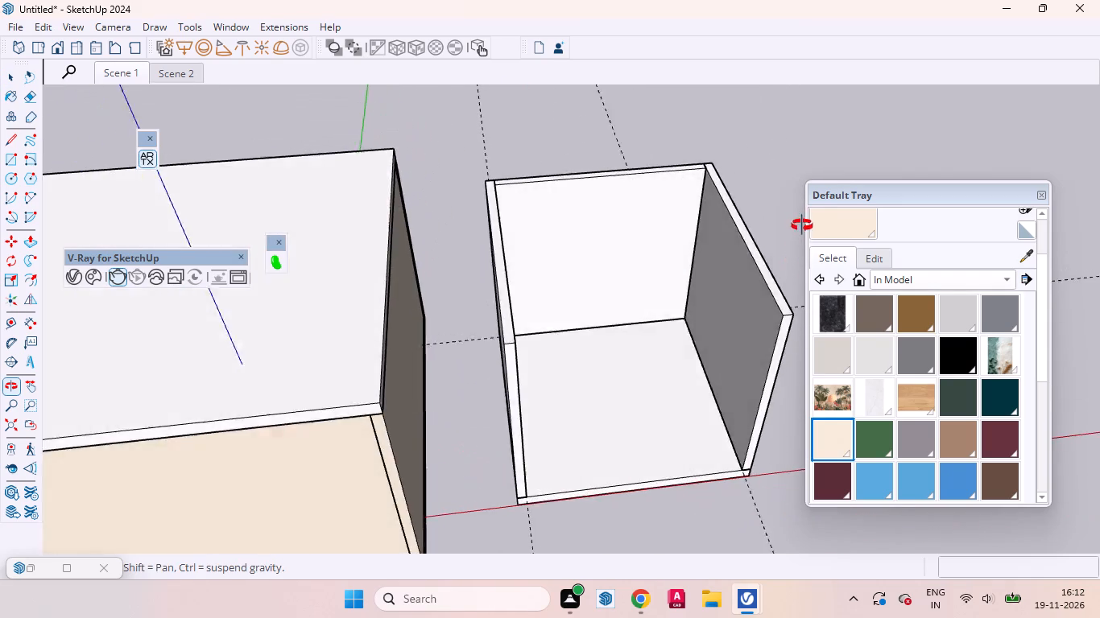
middle_click_drag(802, 225, 627, 418)
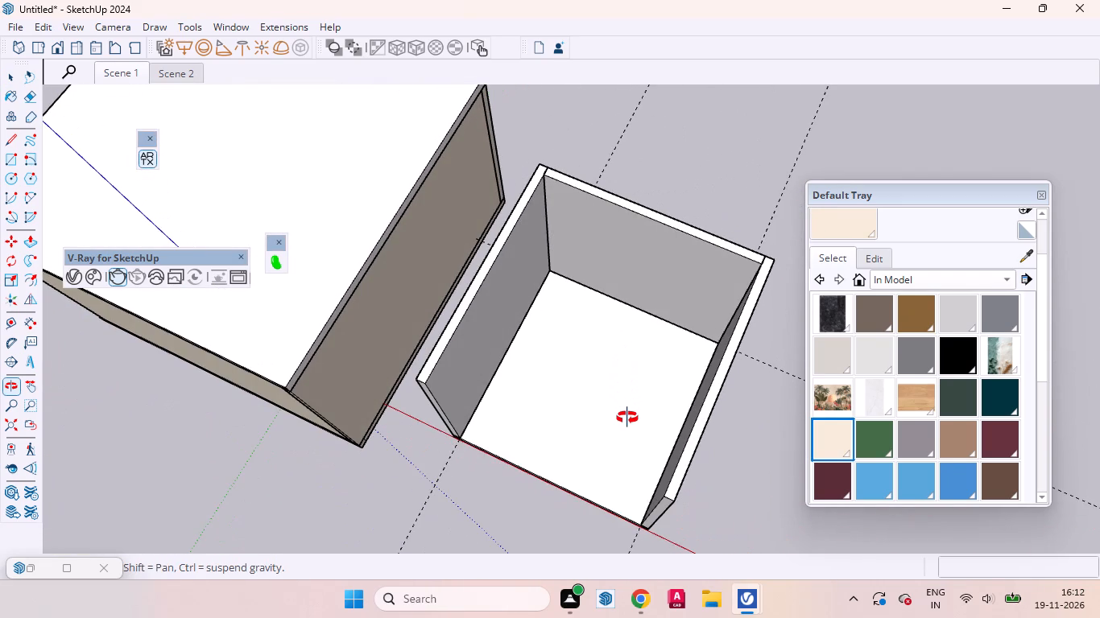
middle_click_drag(627, 418, 690, 415)
middle_click_drag(690, 415, 854, 309)
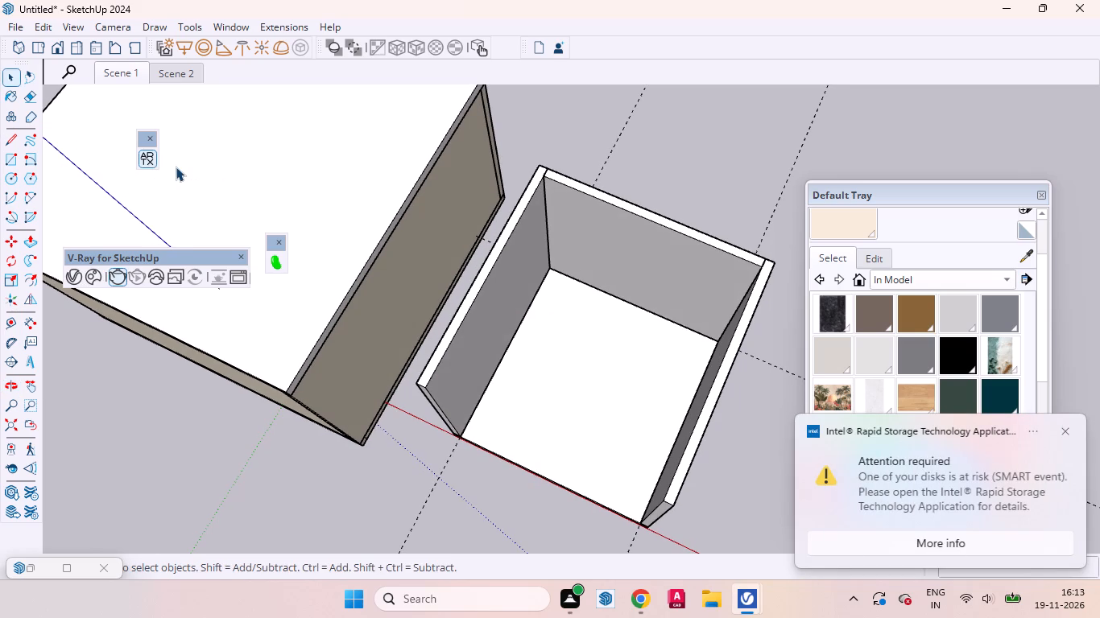
Place a guide on the small room's floor, 24" in front of the back wall's bottom edge.
key("space")
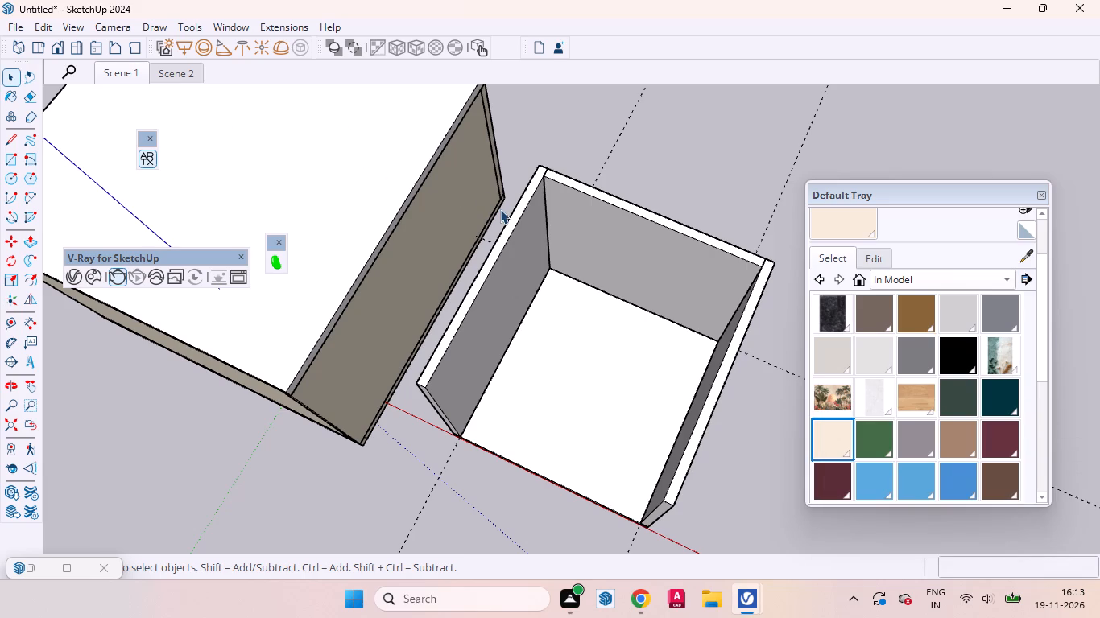
key("t")
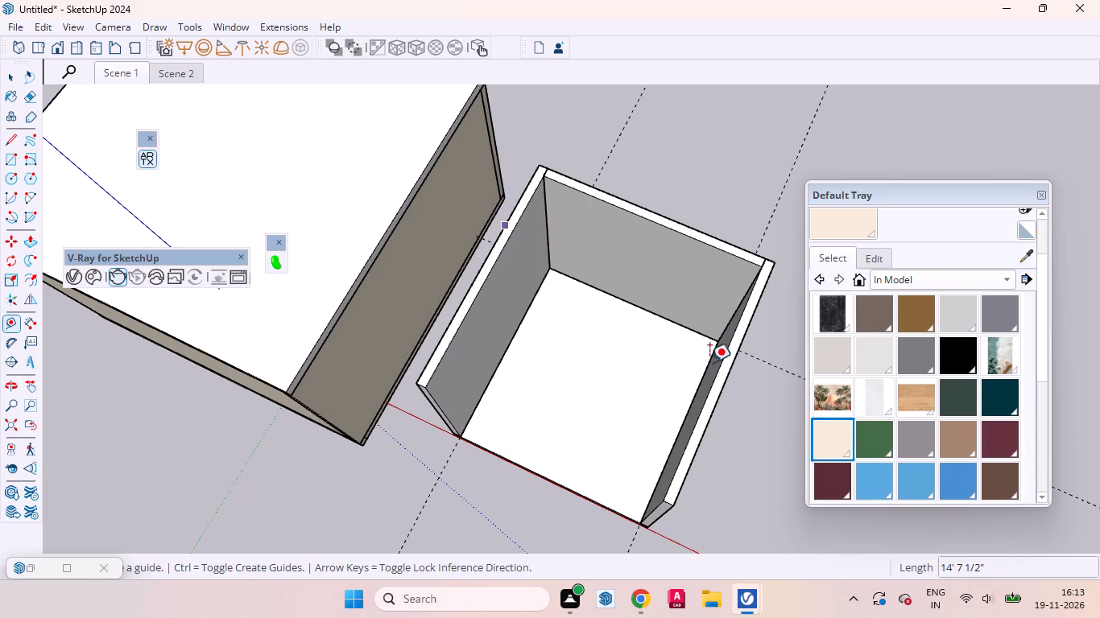
left_click(631, 300)
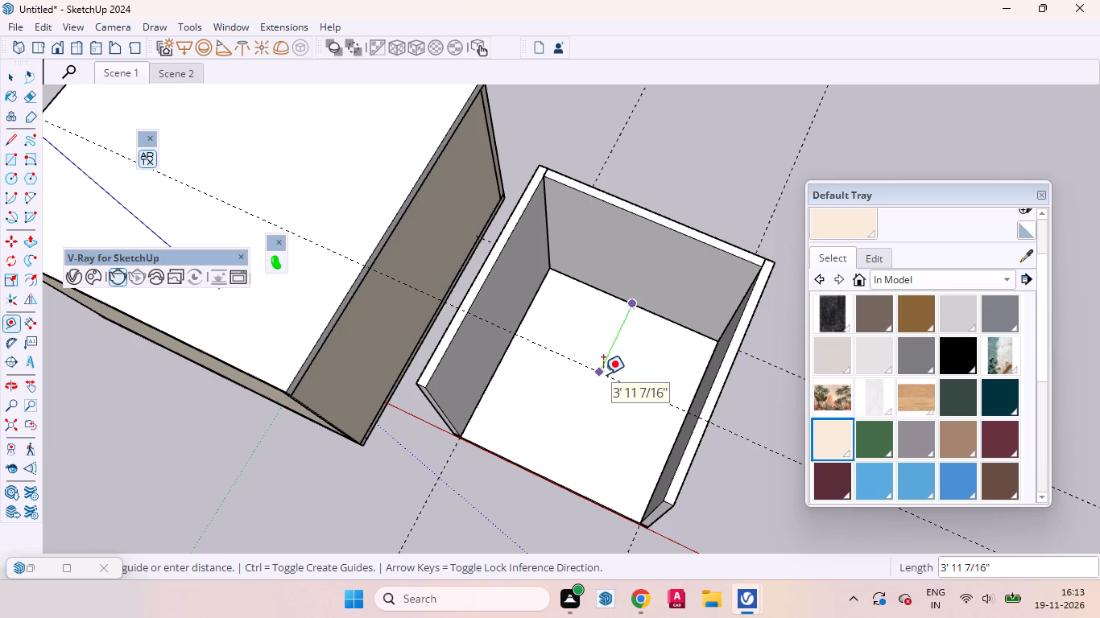
type("24")
key("Return")
key("space")
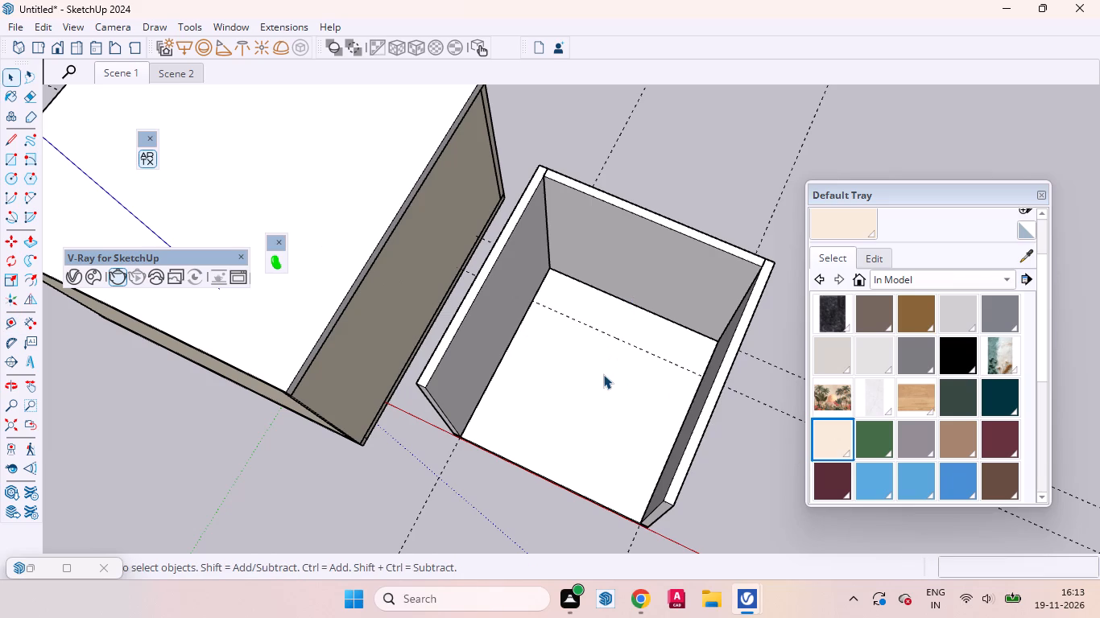
In a new group, draw a 9' 3" by 2' rectangle on the floor from the back wall's corner to the guide.
scroll(598, 393, "down", 6)
right_click(640, 266)
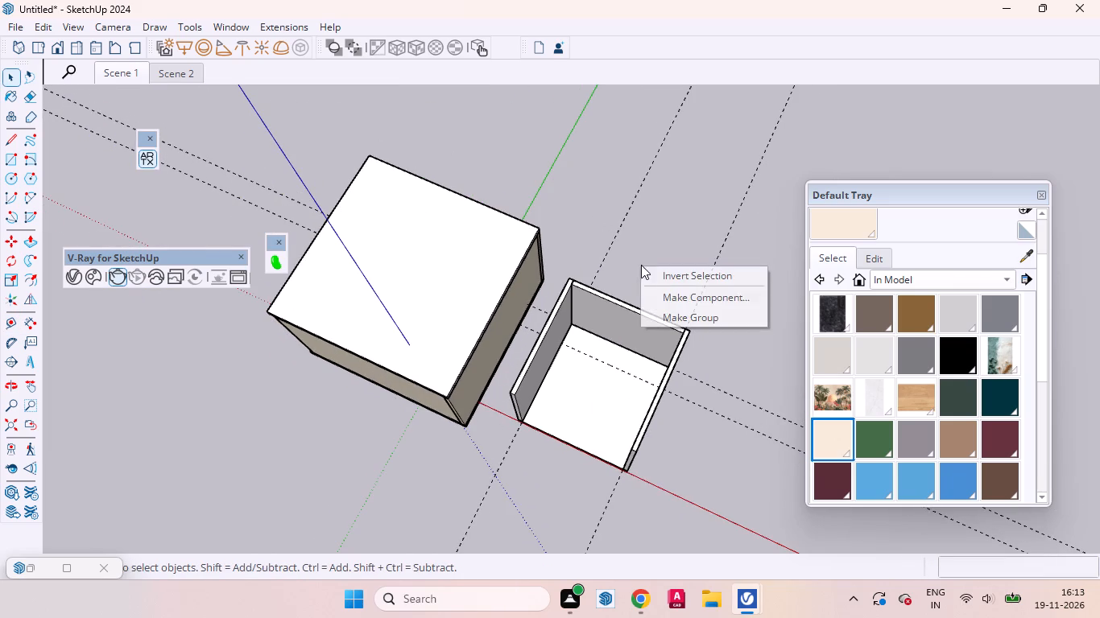
left_click(681, 316)
scroll(584, 341, "up", 8)
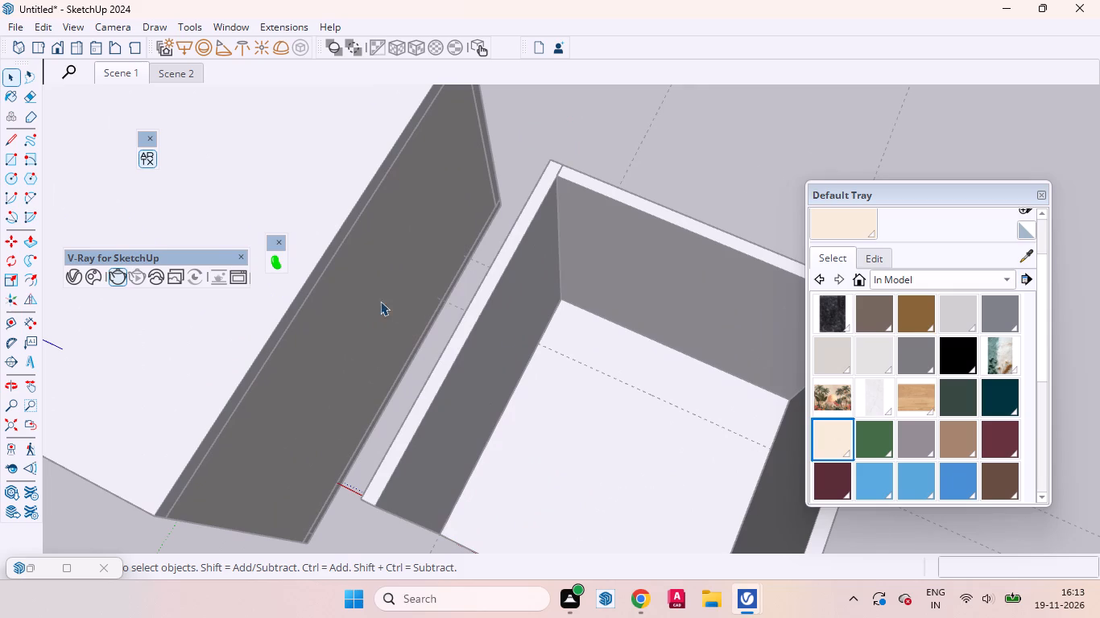
left_click(12, 158)
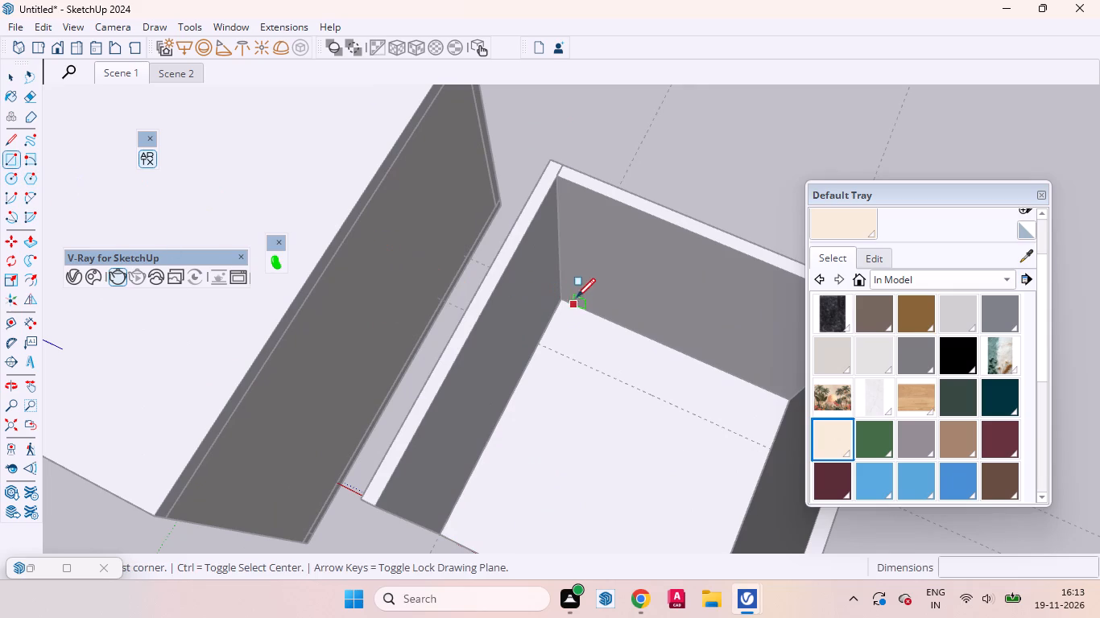
left_click(560, 299)
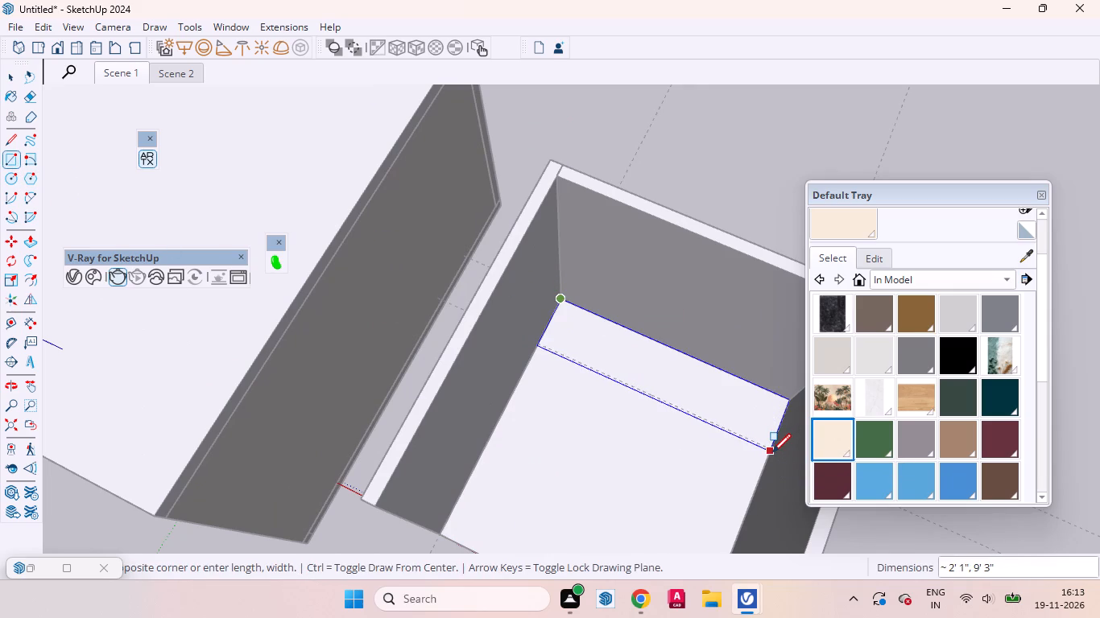
scroll(772, 449, "up", 11)
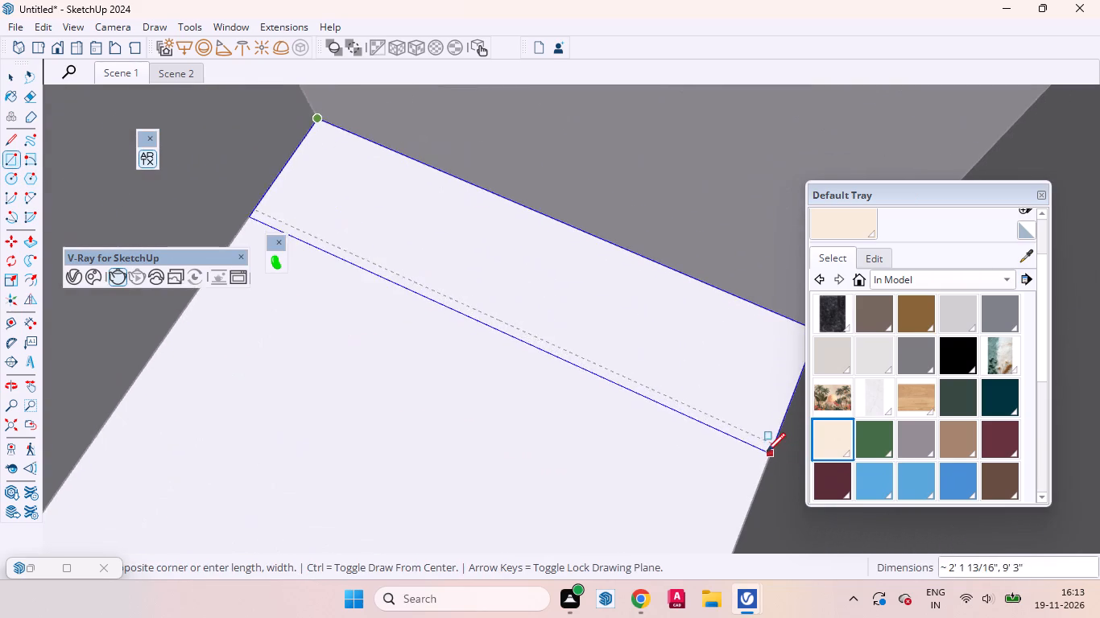
scroll(767, 451, "up", 2)
left_click(776, 438)
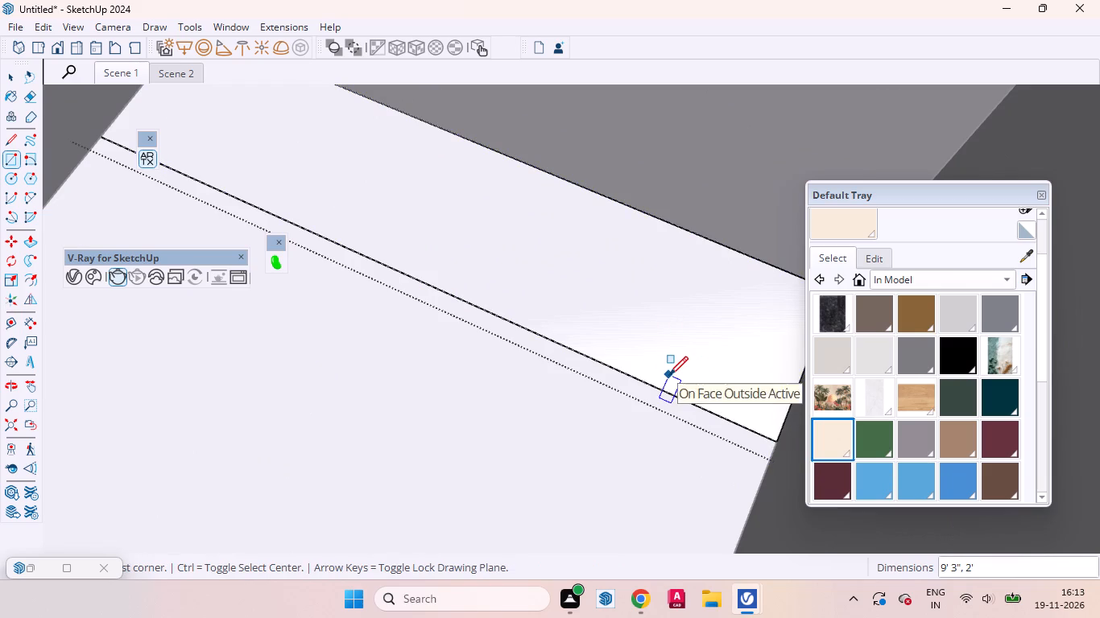
key("space")
Extrude the floor rectangle 9' upward into a block level with the small room's wall tops.
key("p")
left_click(690, 364)
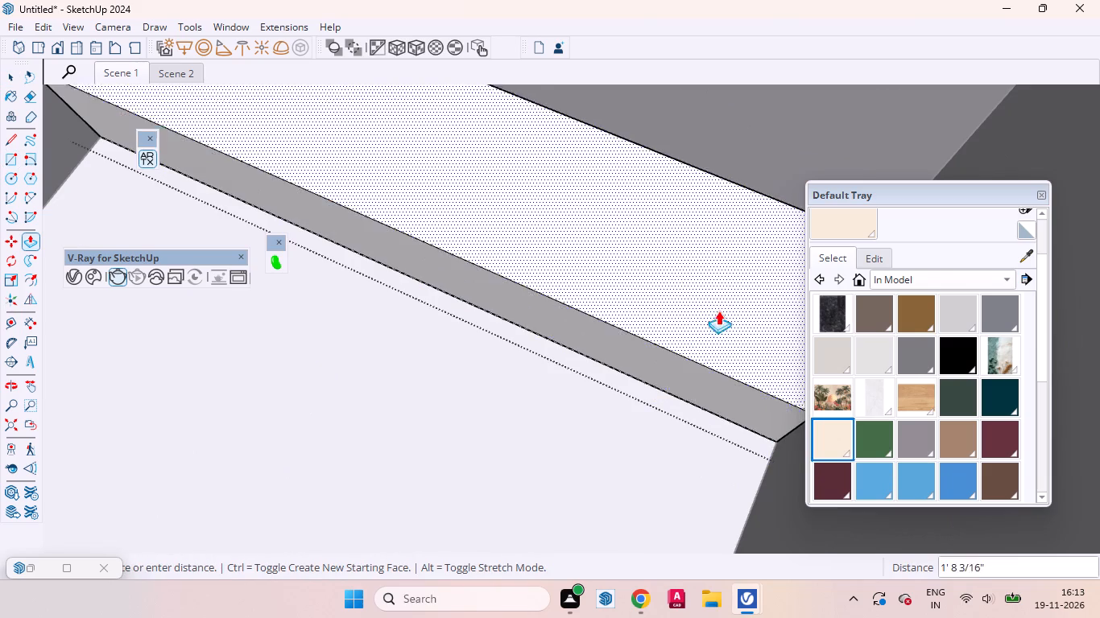
scroll(690, 323, "down", 12)
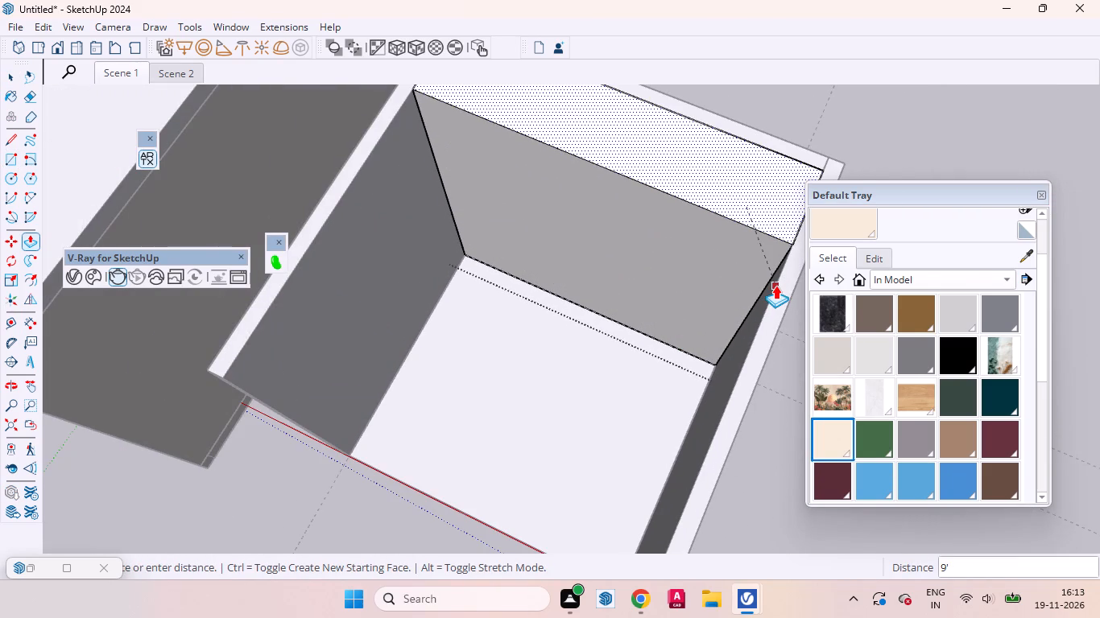
left_click(775, 285)
key("space")
Copy the bottom edge of the block's front face 4" straight up to mark a skirting strip.
scroll(649, 366, "down", 4)
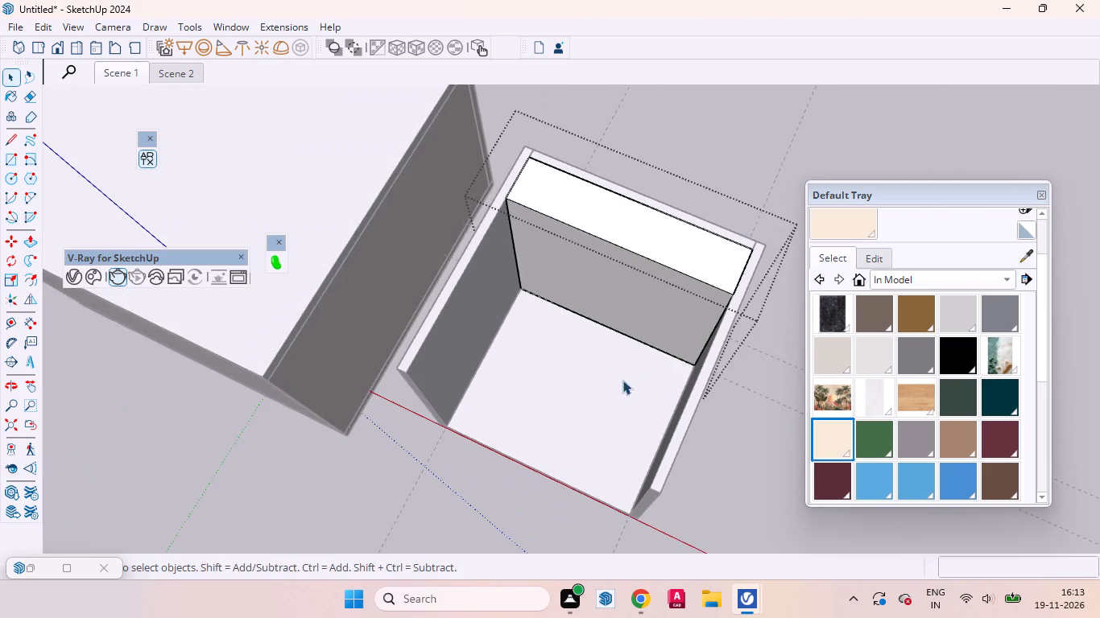
middle_click_drag(606, 378, 735, 216)
left_click(593, 322)
scroll(589, 344, "up", 3)
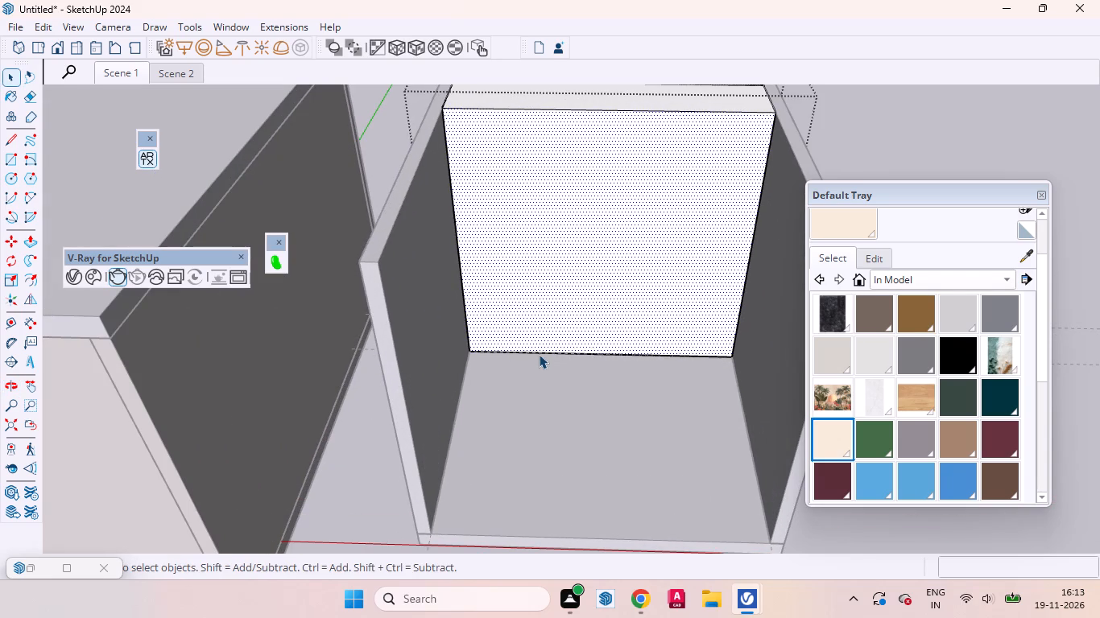
left_click(539, 353)
scroll(543, 348, "up", 9)
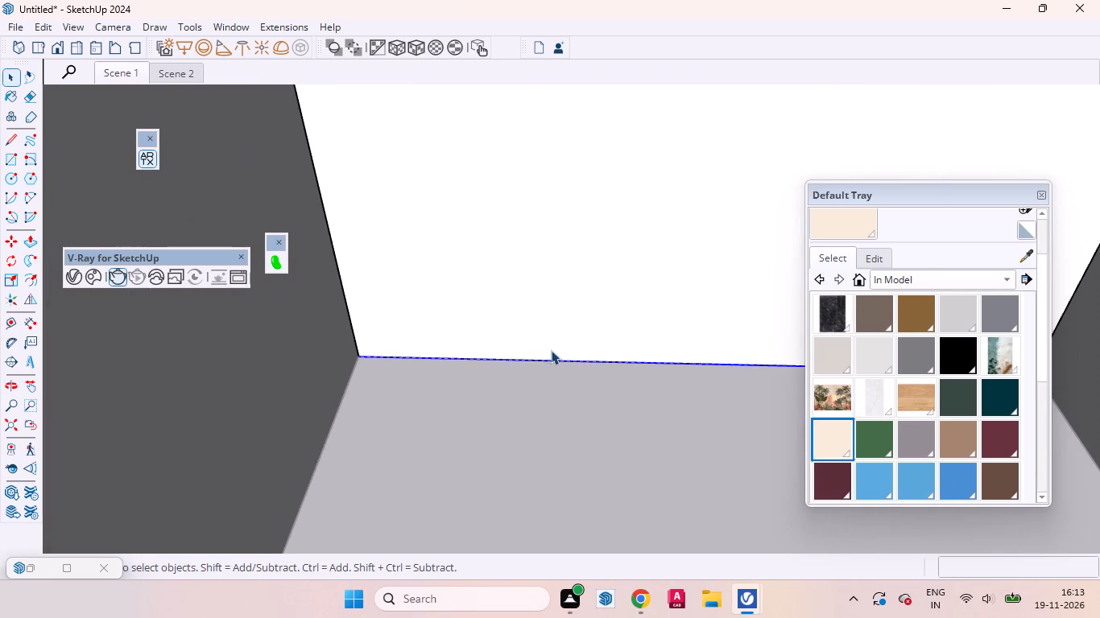
key("m")
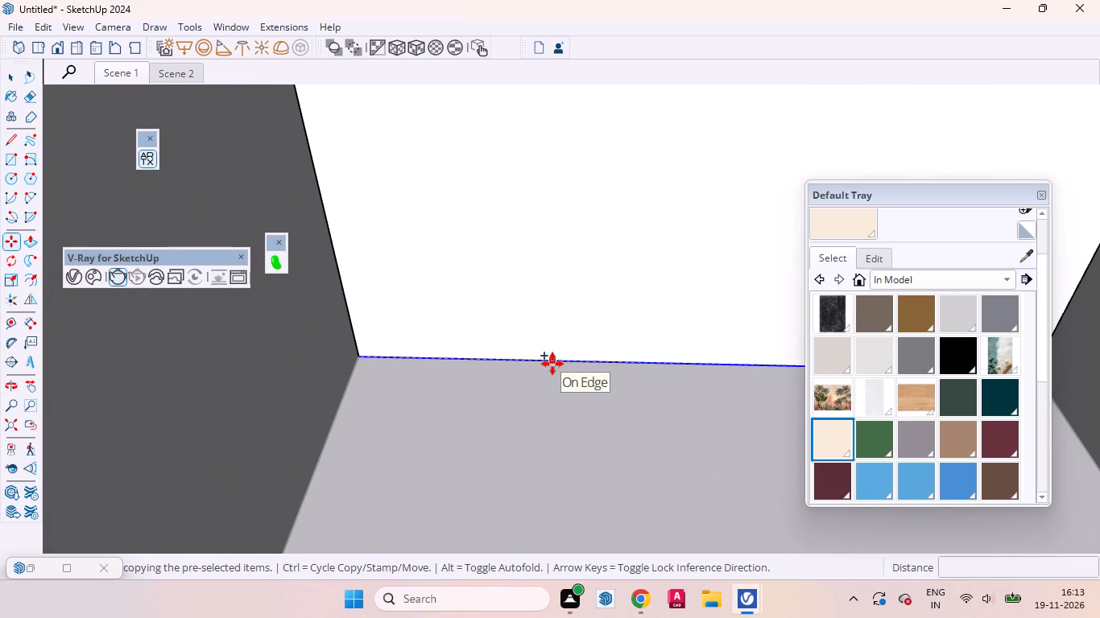
left_click(552, 364)
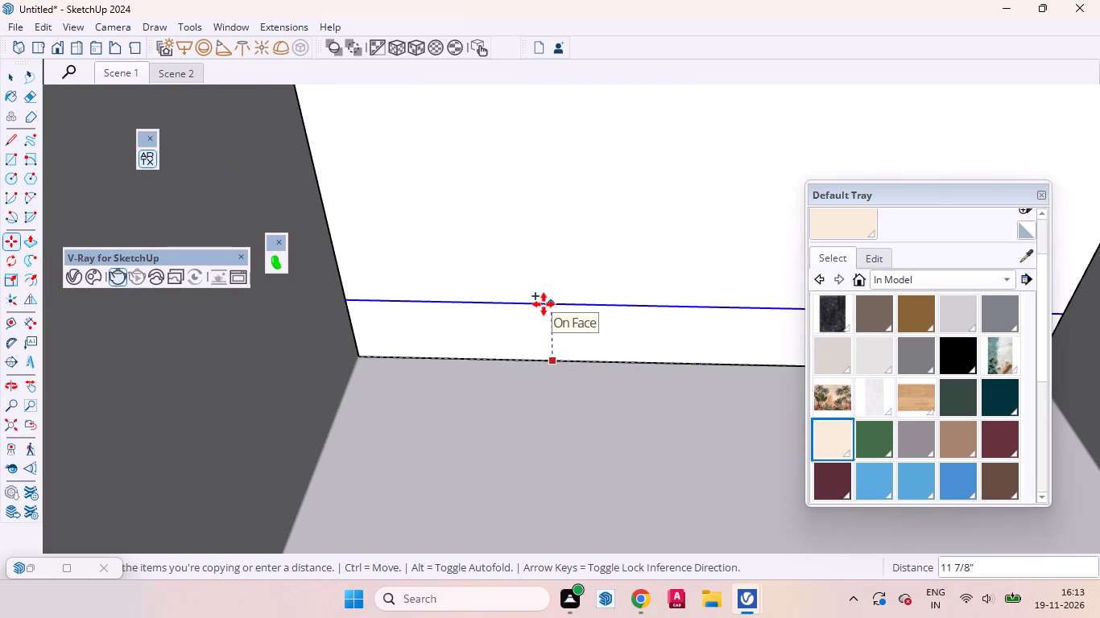
key("Up")
key("4")
key("Return")
key("space")
Push the skirting strip at the base of the block 2" inward as a recessed toe kick.
left_click(546, 352)
key("p")
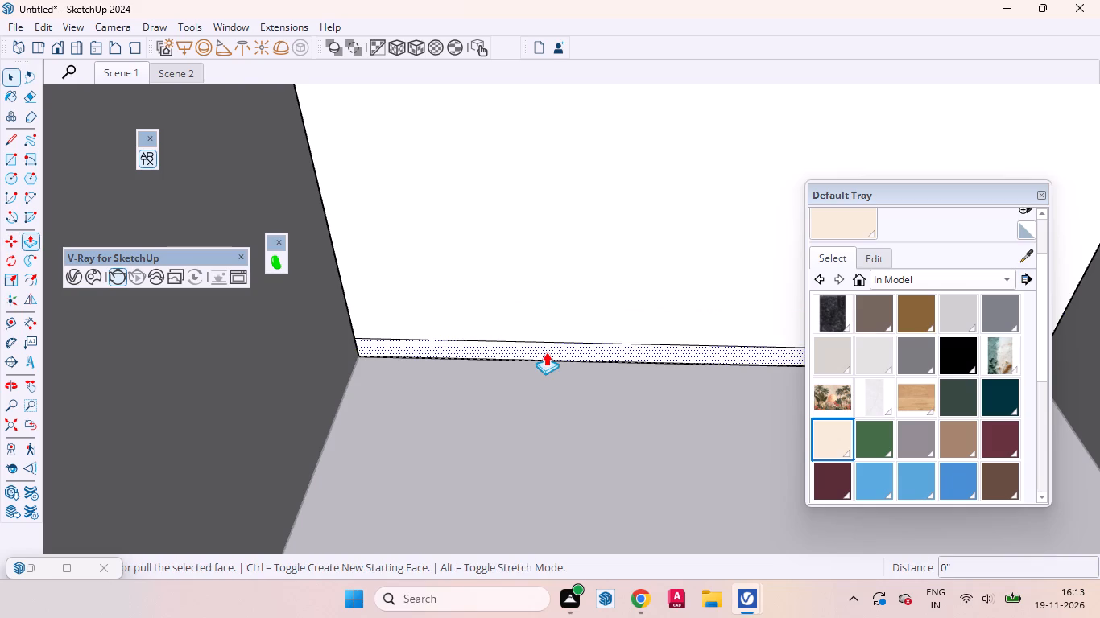
scroll(546, 352, "up", 3)
left_click(546, 352)
key("2")
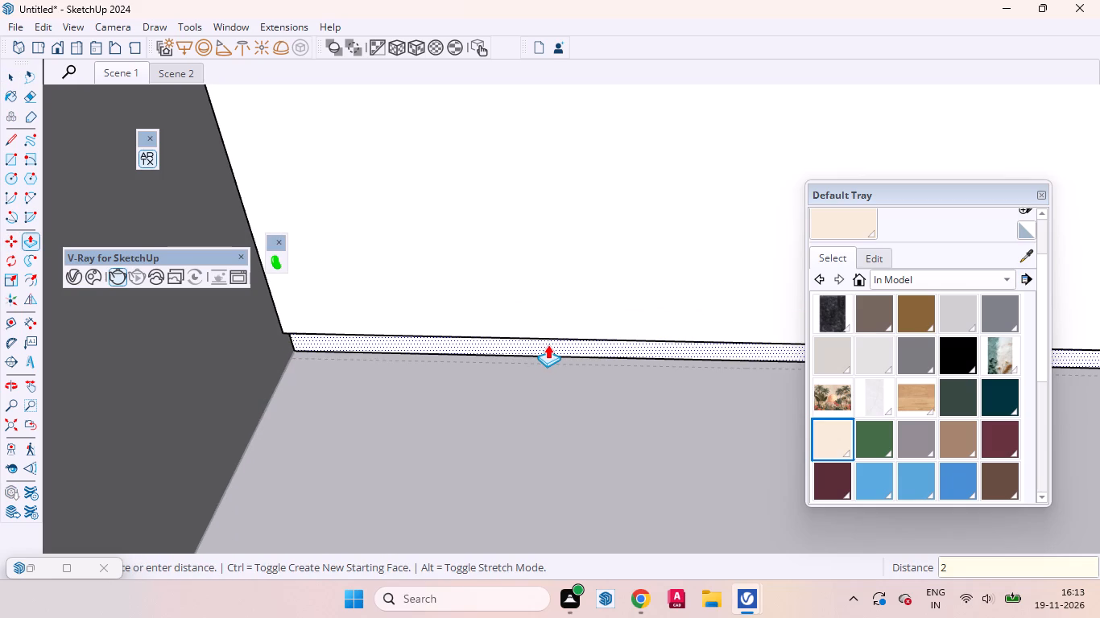
key("Return")
key("space")
Copy the top edge of the block's front face 40 mm downward.
scroll(498, 414, "down", 2)
scroll(498, 414, "up", 1)
scroll(494, 418, "down", 5)
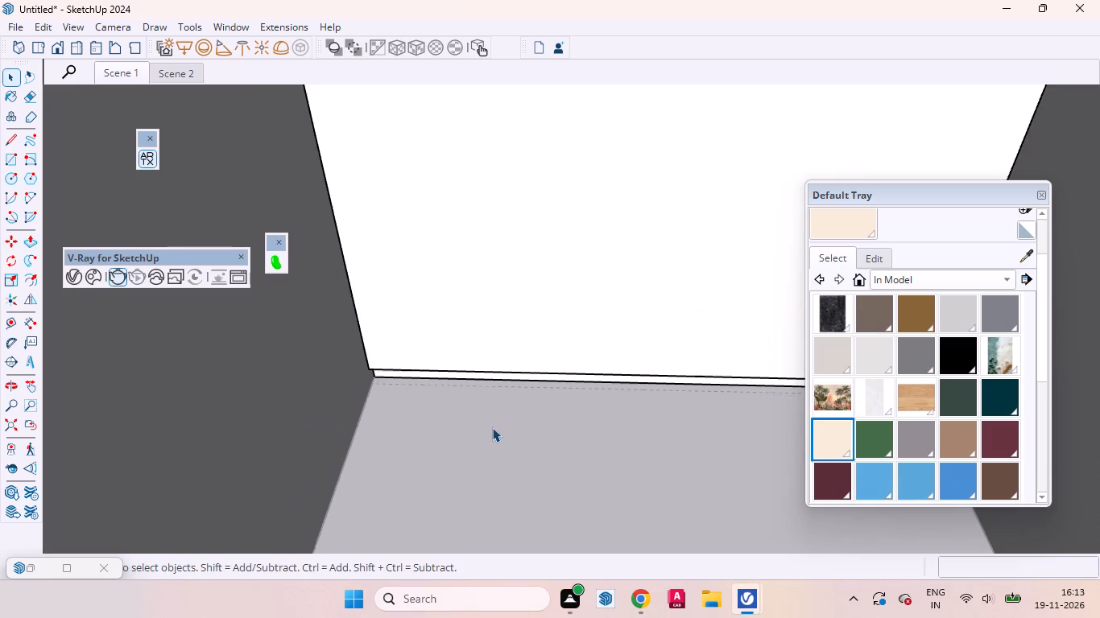
scroll(492, 427, "down", 6)
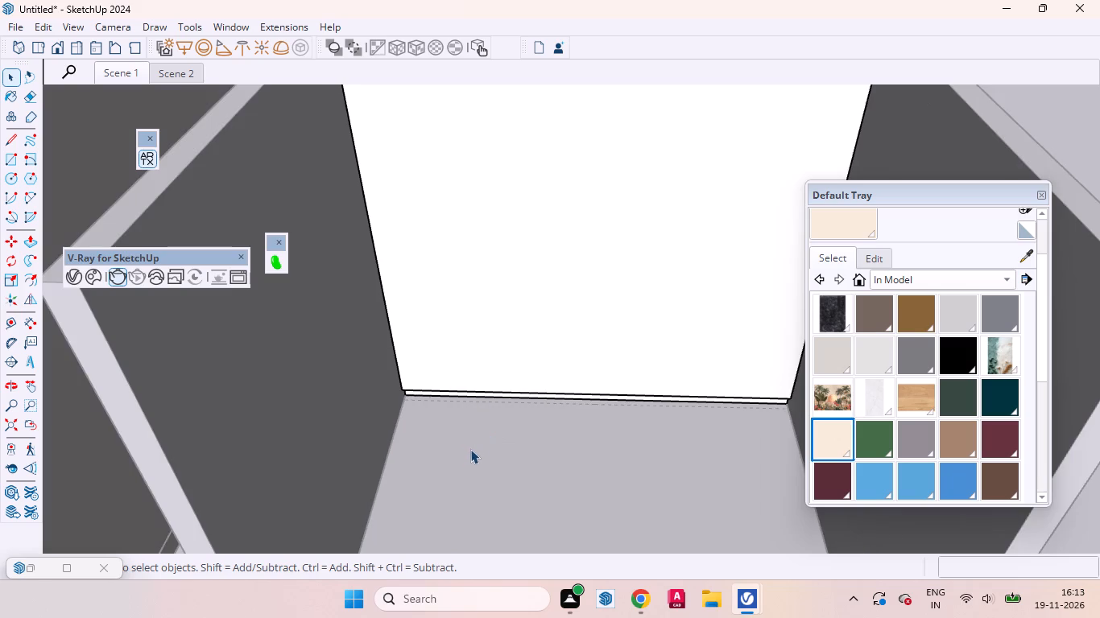
middle_click_drag(464, 449, 448, 443)
scroll(449, 455, "down", 8)
left_click(490, 359)
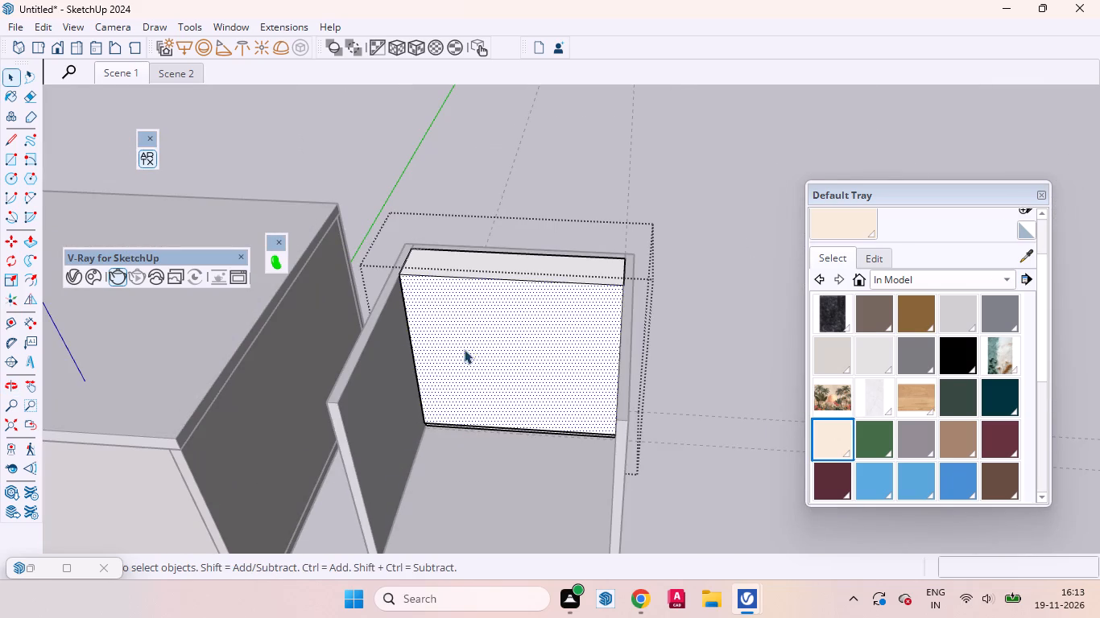
middle_click_drag(464, 347, 474, 282)
scroll(370, 333, "up", 3)
left_click(420, 312)
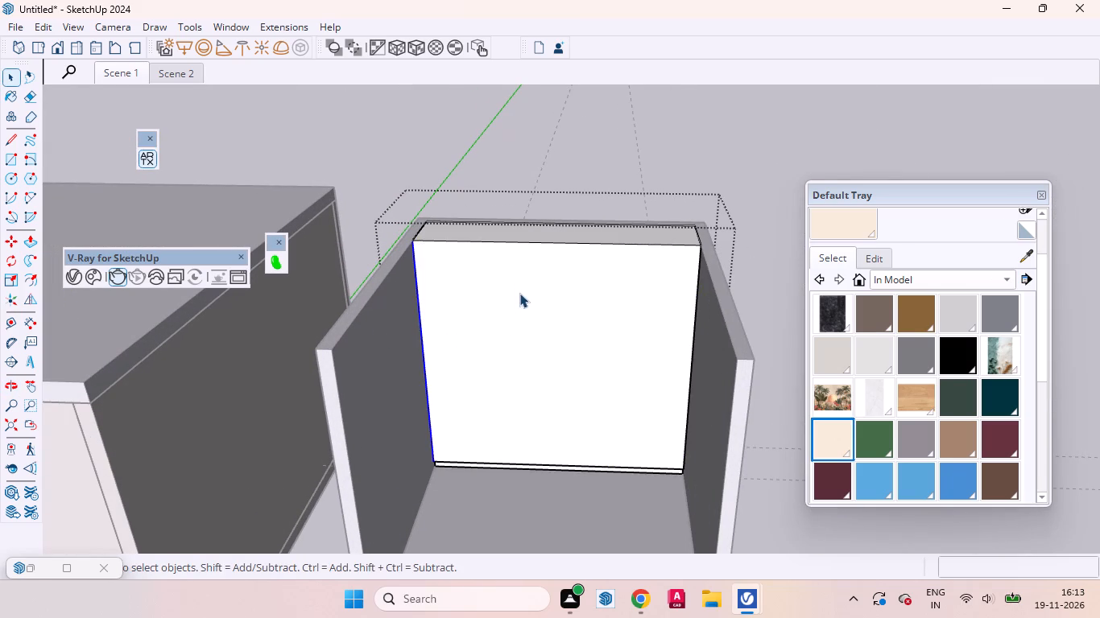
left_click(509, 241)
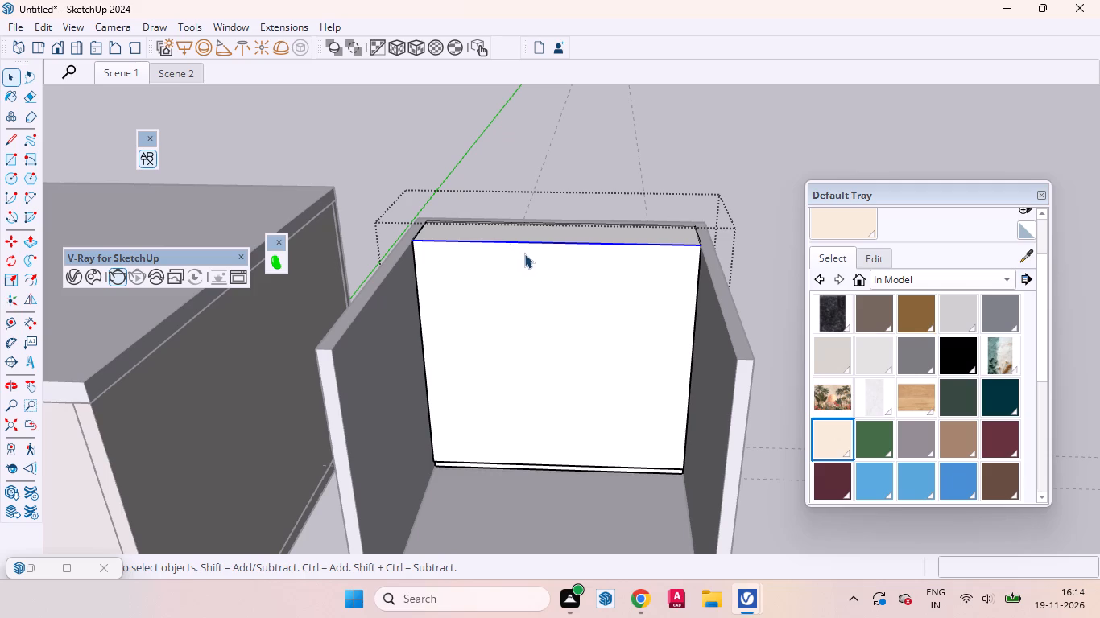
scroll(529, 262, "up", 4)
middle_click_drag(529, 262, 521, 201)
key("m")
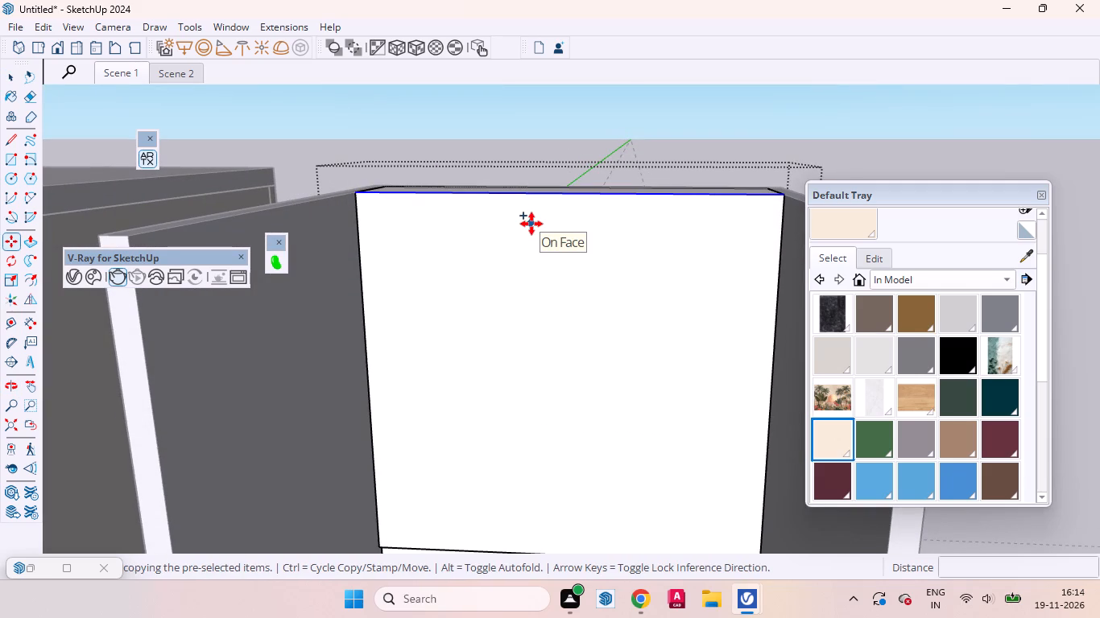
left_click(531, 224)
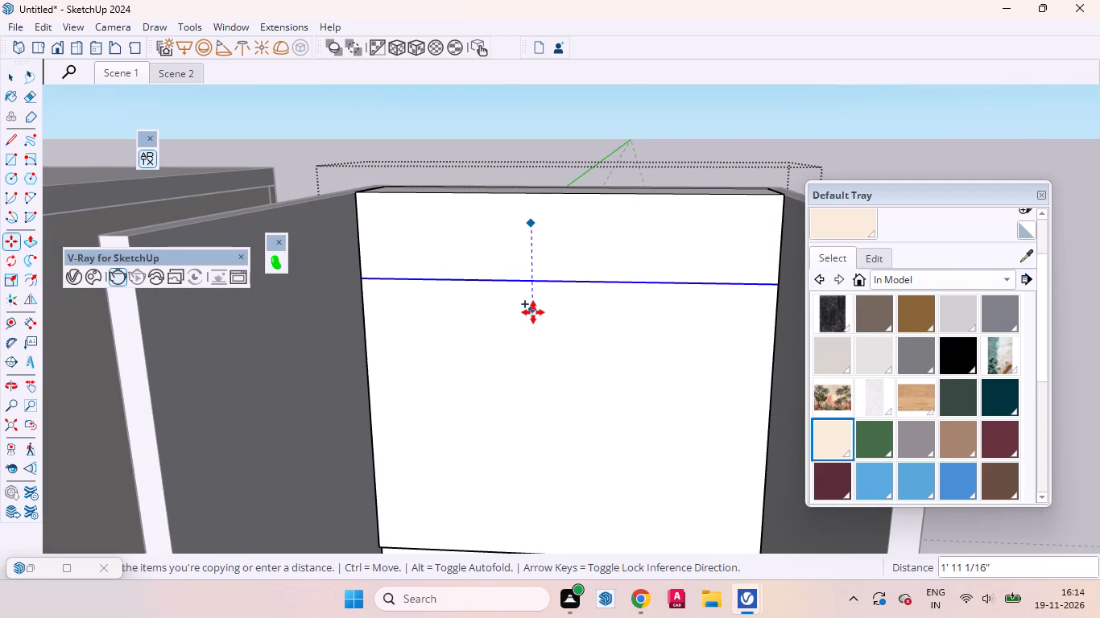
type("40mm")
key("Return")
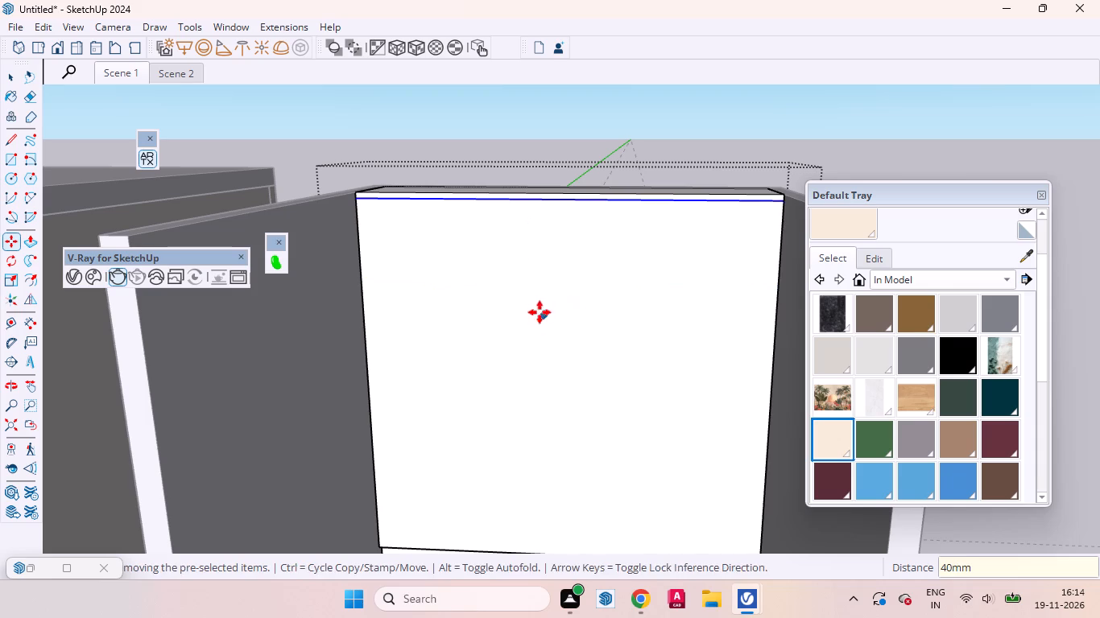
key("space")
left_click(525, 303)
Copy the left vertical edge of the block's front face 2" inward.
left_click(362, 269)
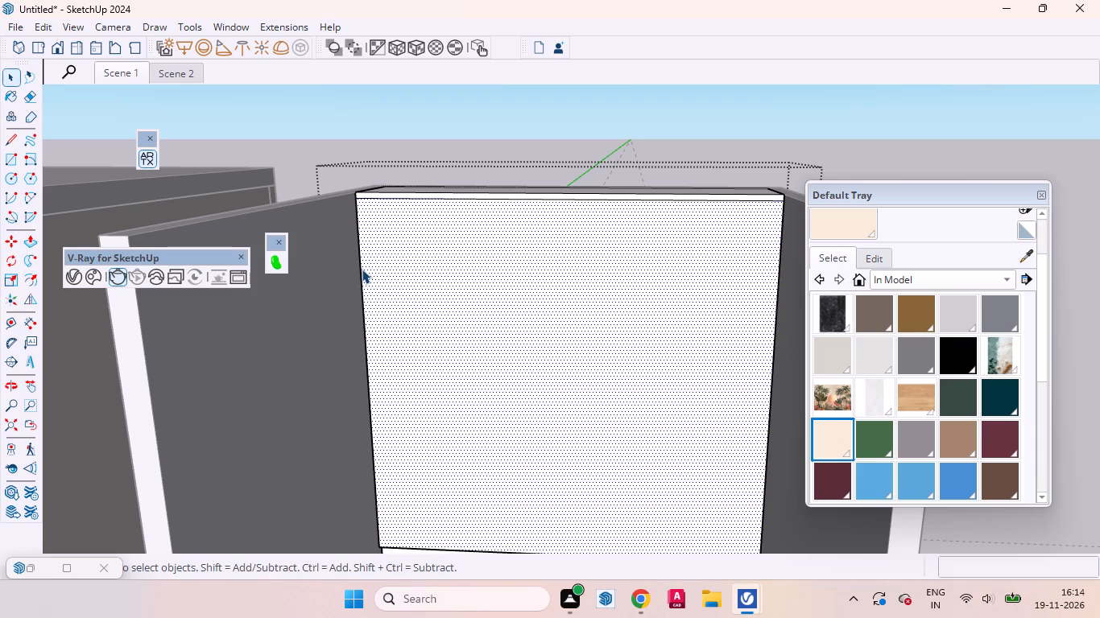
key("m")
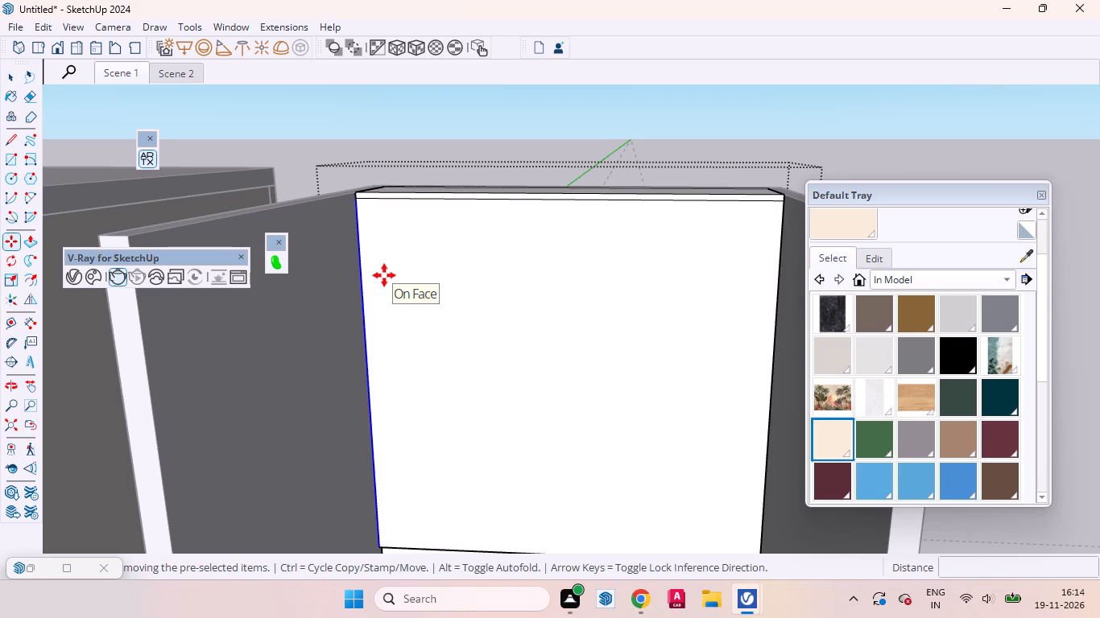
key("2")
key("Return")
key("space")
left_click(476, 289)
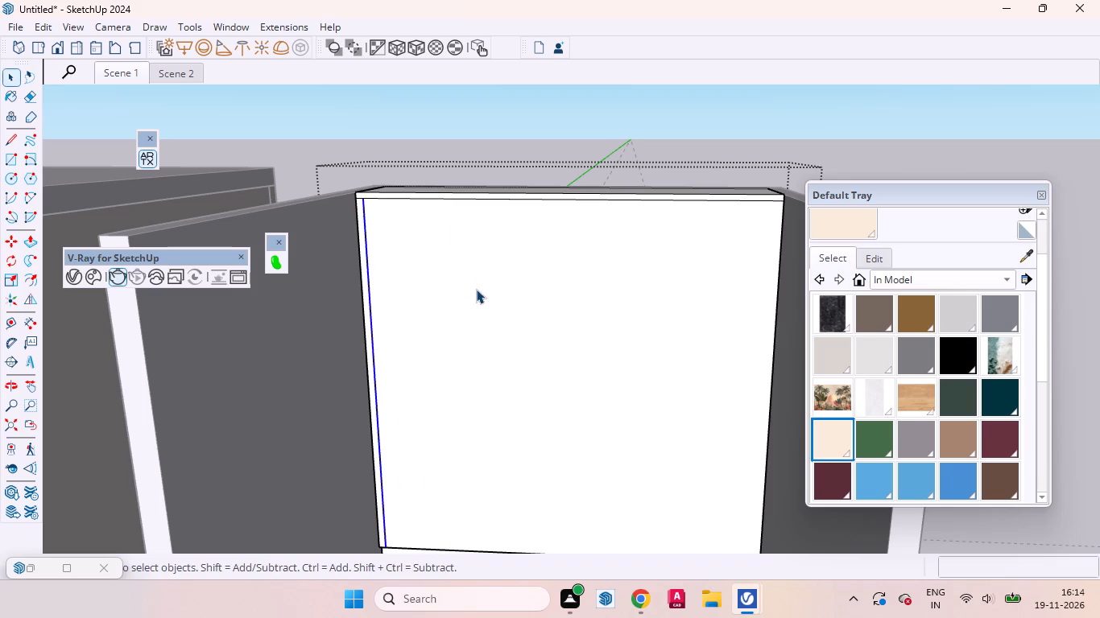
Copy the right vertical edge of the block's front face 2" inward.
scroll(434, 274, "down", 2)
left_click(718, 274)
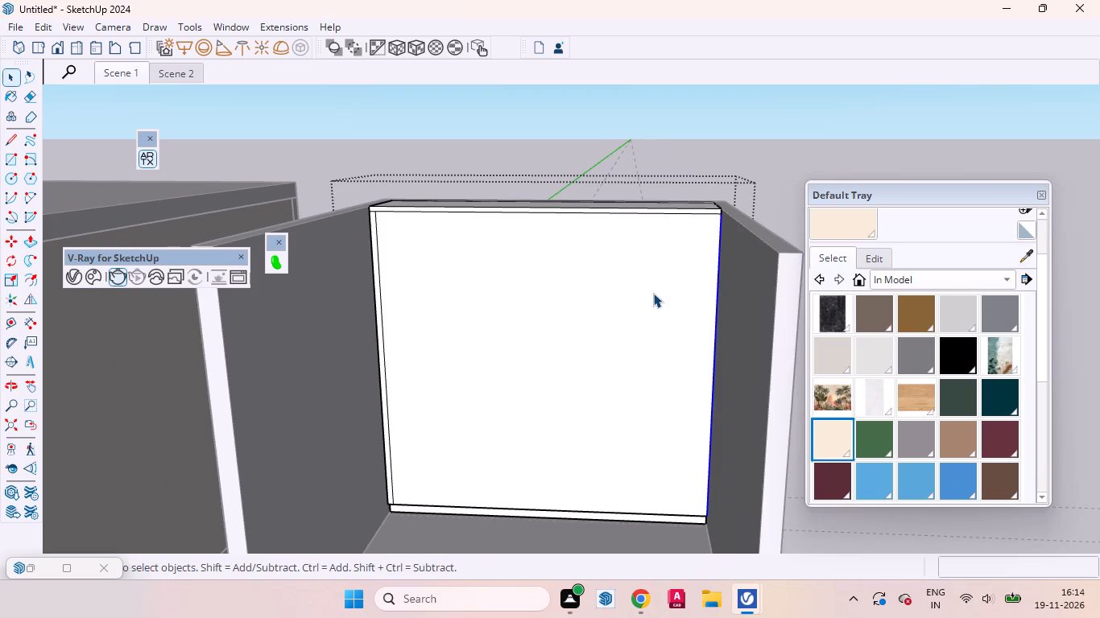
key("m")
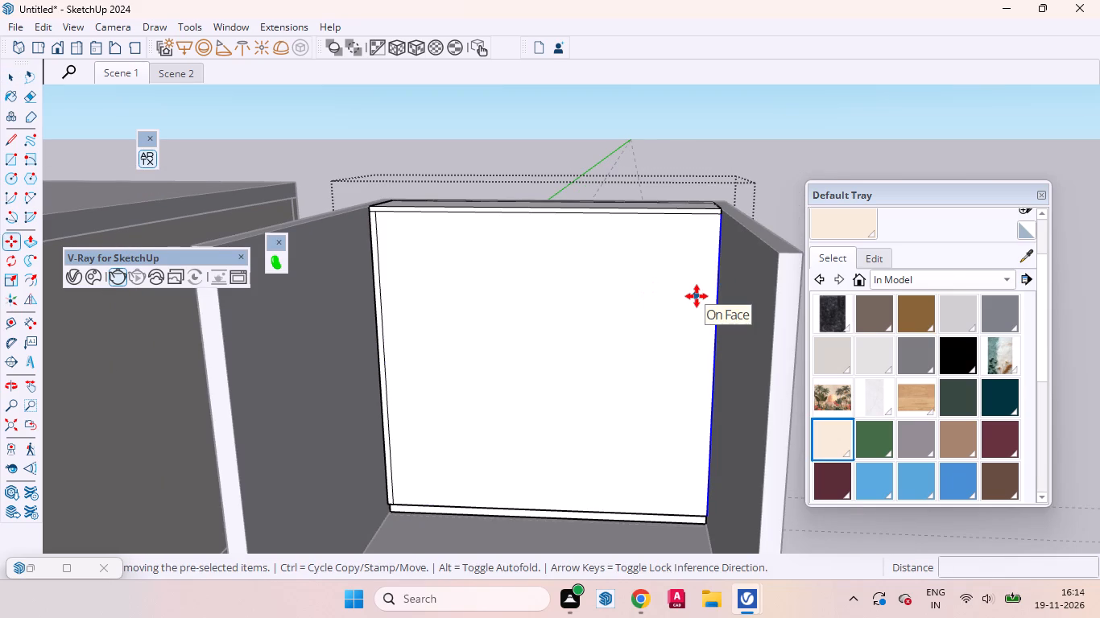
left_click(697, 296)
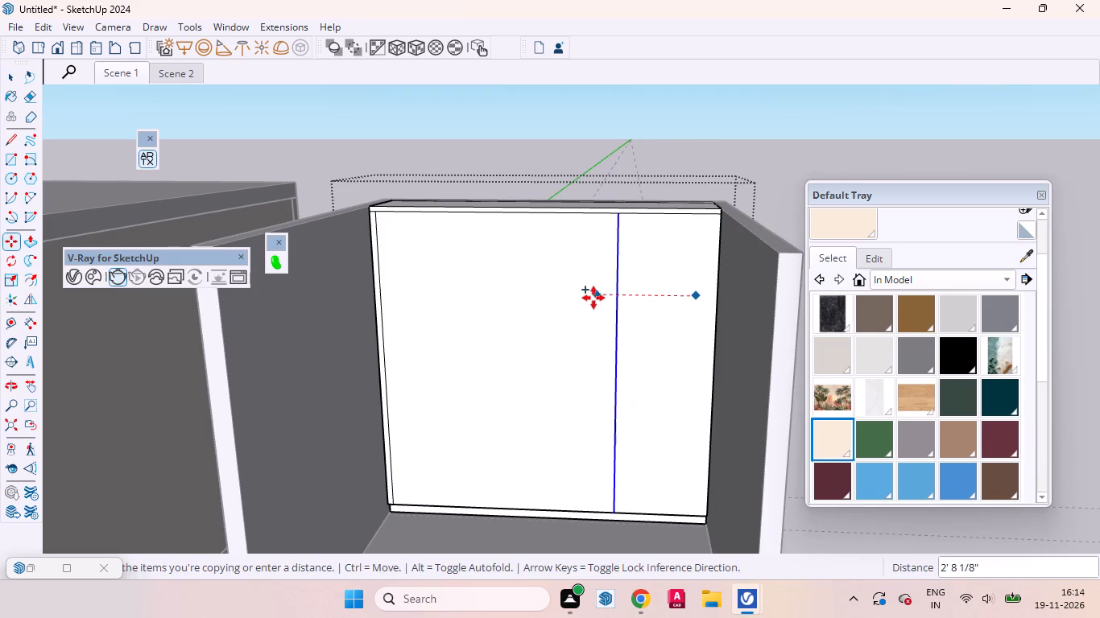
key("2")
key("Return")
key("space")
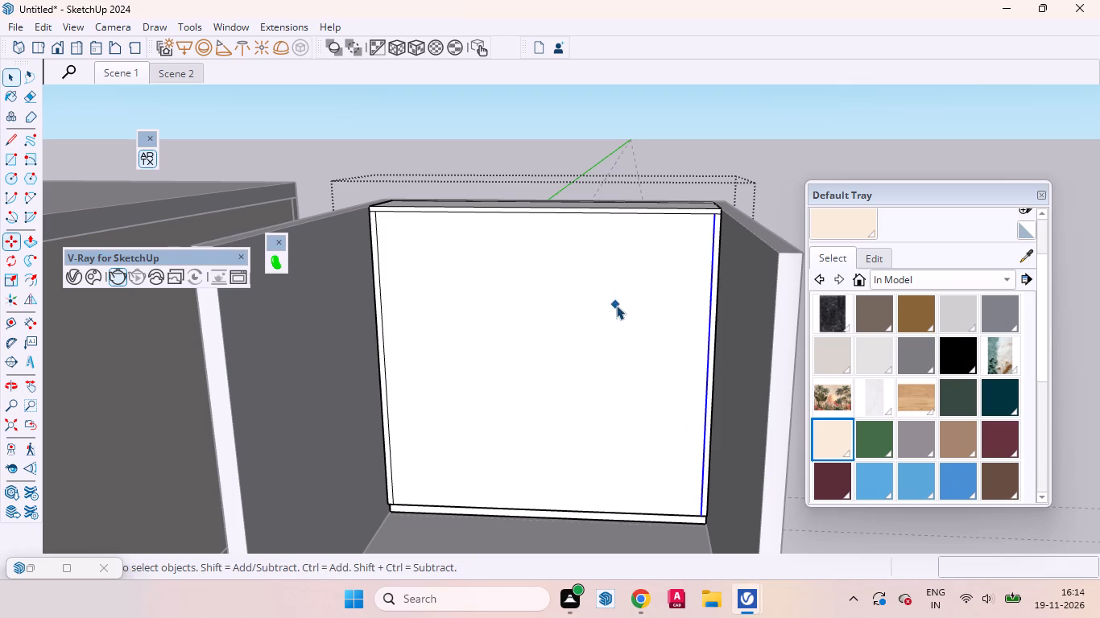
left_click(618, 306)
Copy the left inset vertical line on the block's front face 3 mm further inward to outline a thin gap.
scroll(641, 264, "down", 8)
middle_click_drag(620, 348, 581, 372)
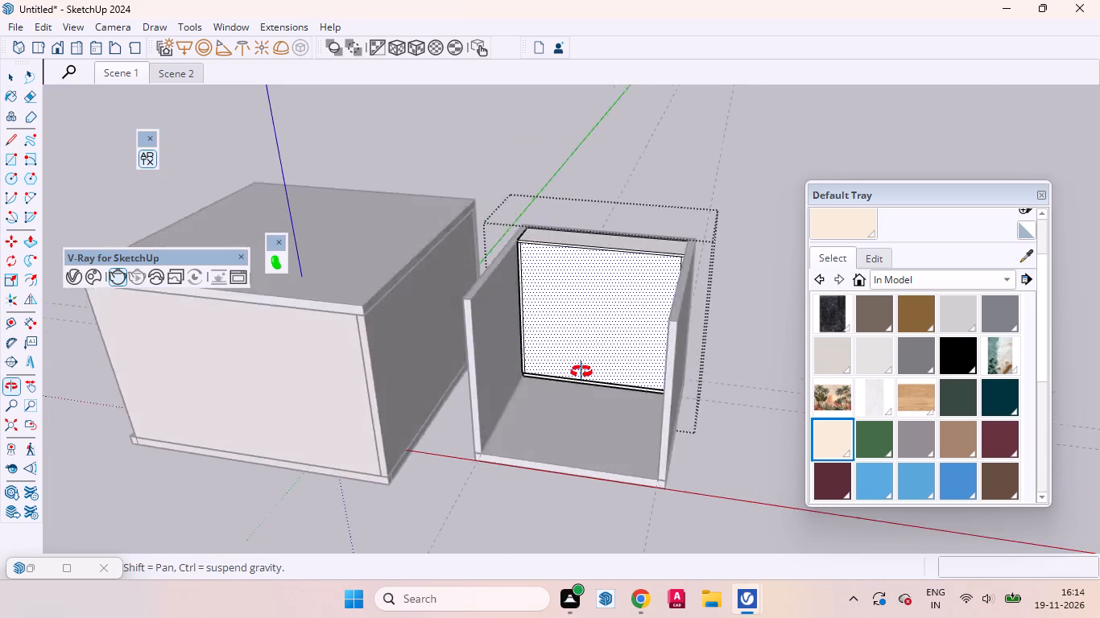
middle_click_drag(581, 372, 629, 360)
scroll(538, 362, "up", 1)
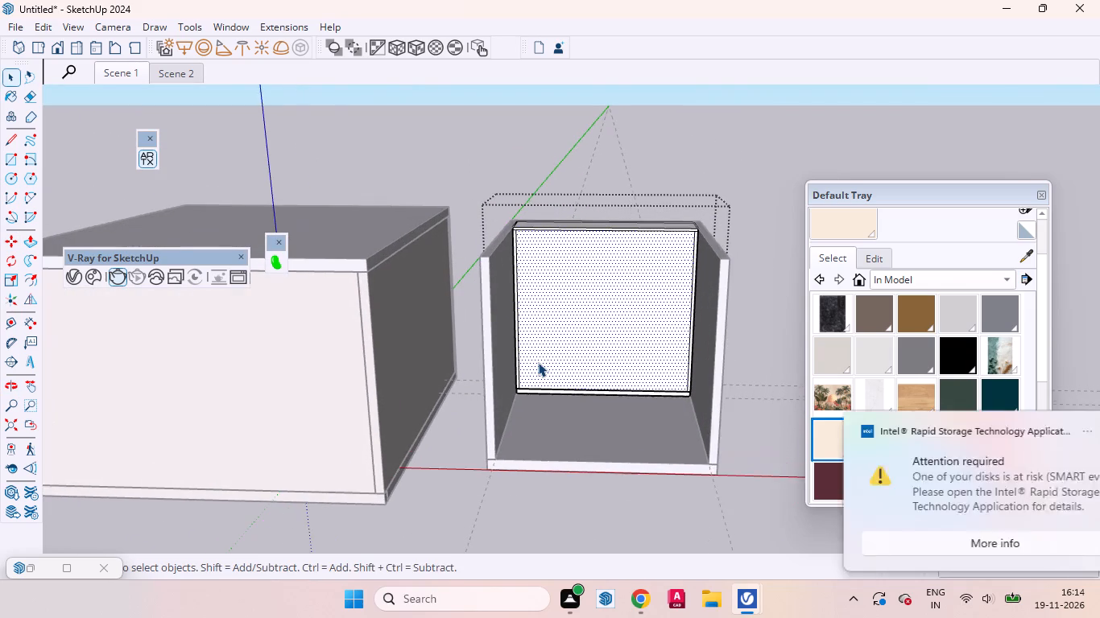
scroll(538, 362, "up", 1)
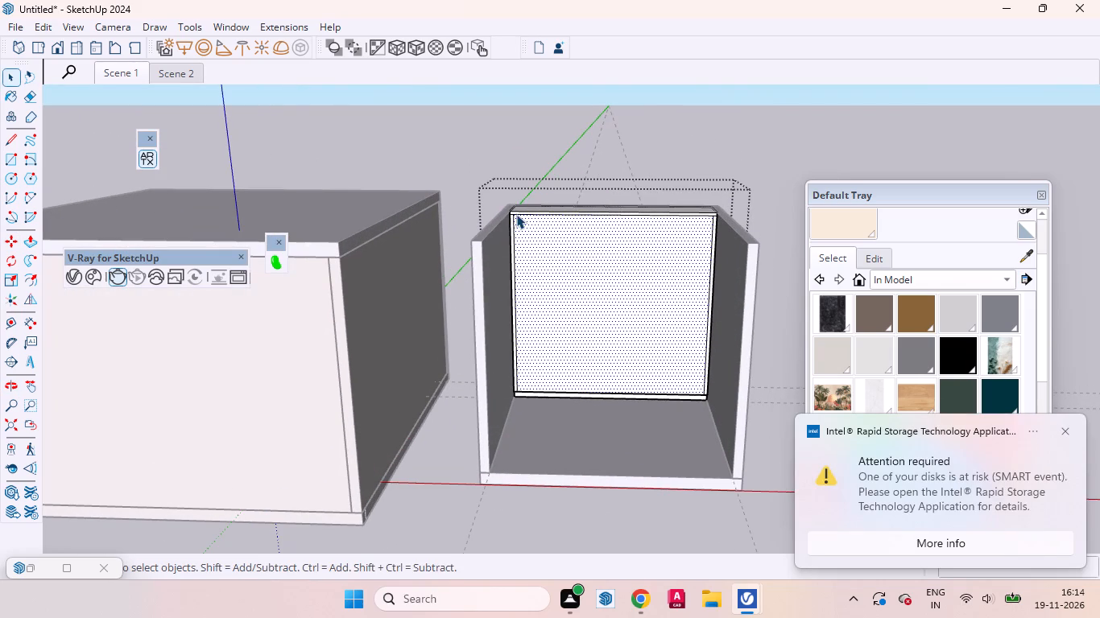
scroll(516, 214, "up", 11)
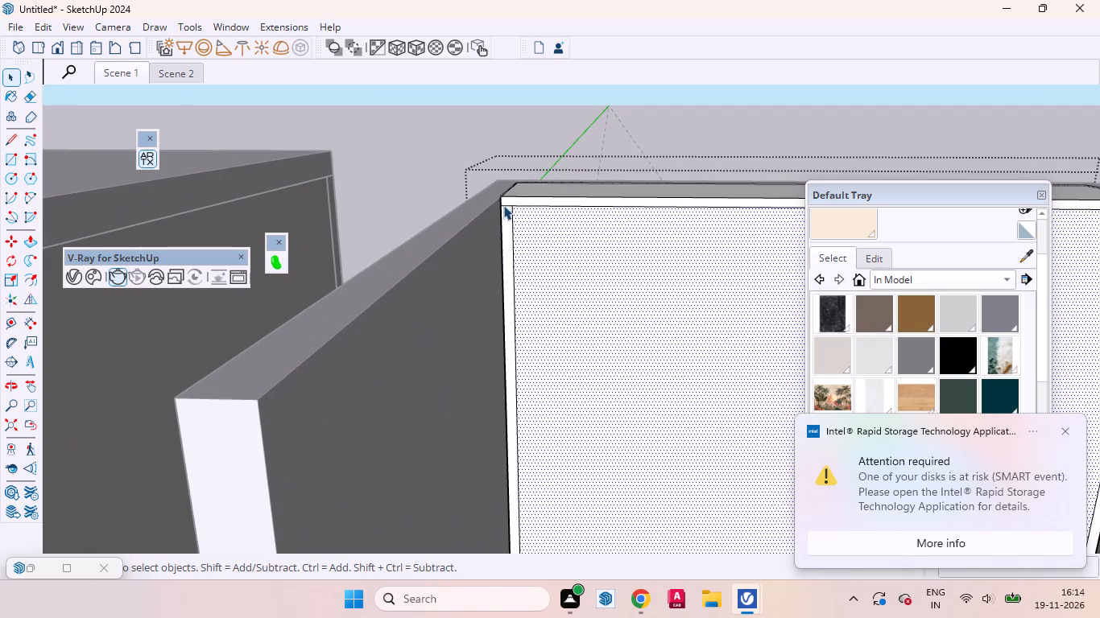
left_click(513, 228)
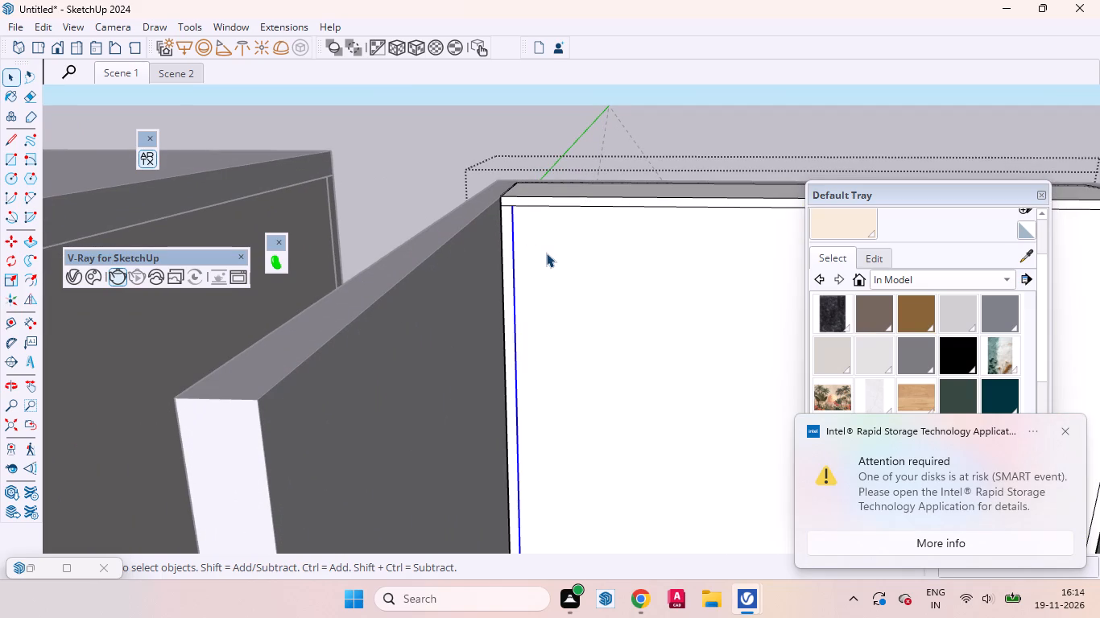
key("m")
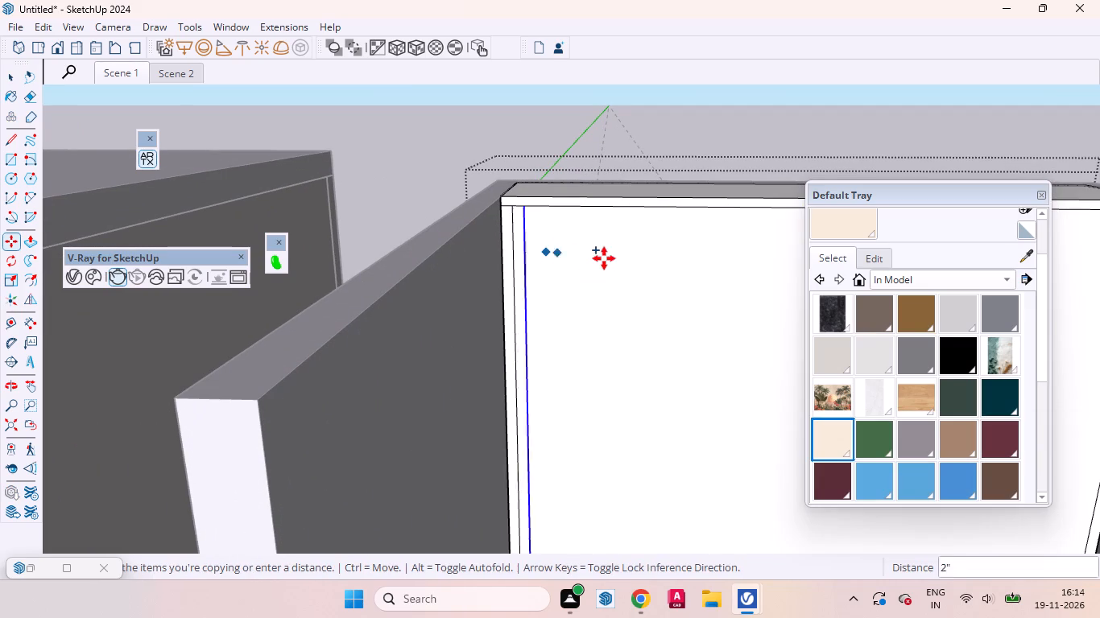
type("3mm")
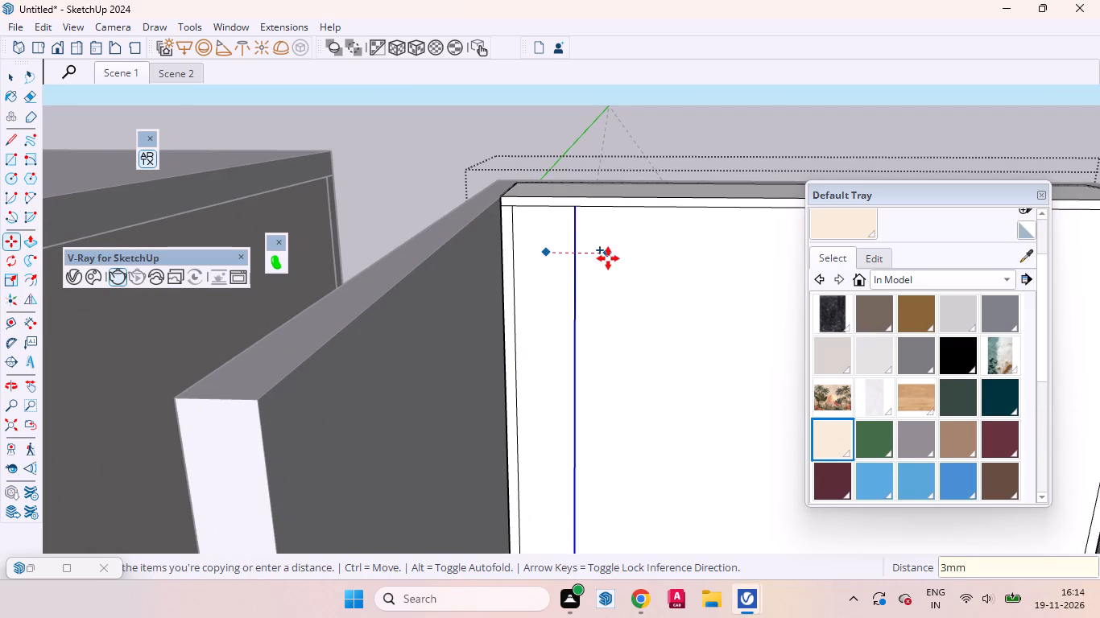
key("Return")
key("space")
left_click(595, 301)
Copy the right inset vertical line on the block's front face 3 mm further inward.
scroll(463, 238, "down", 13)
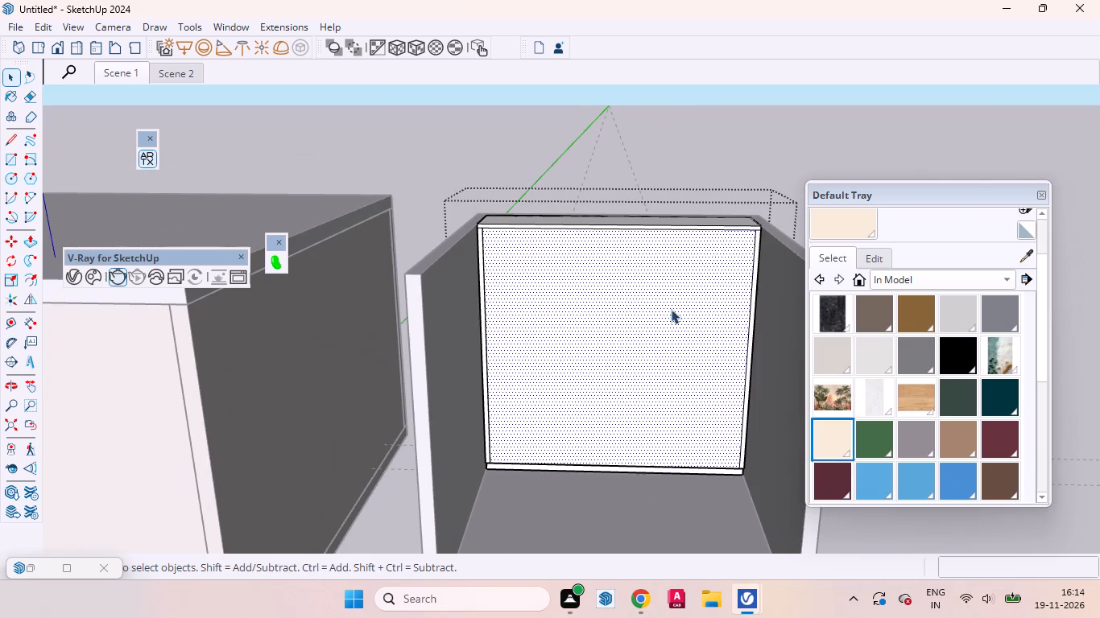
scroll(728, 327, "up", 10)
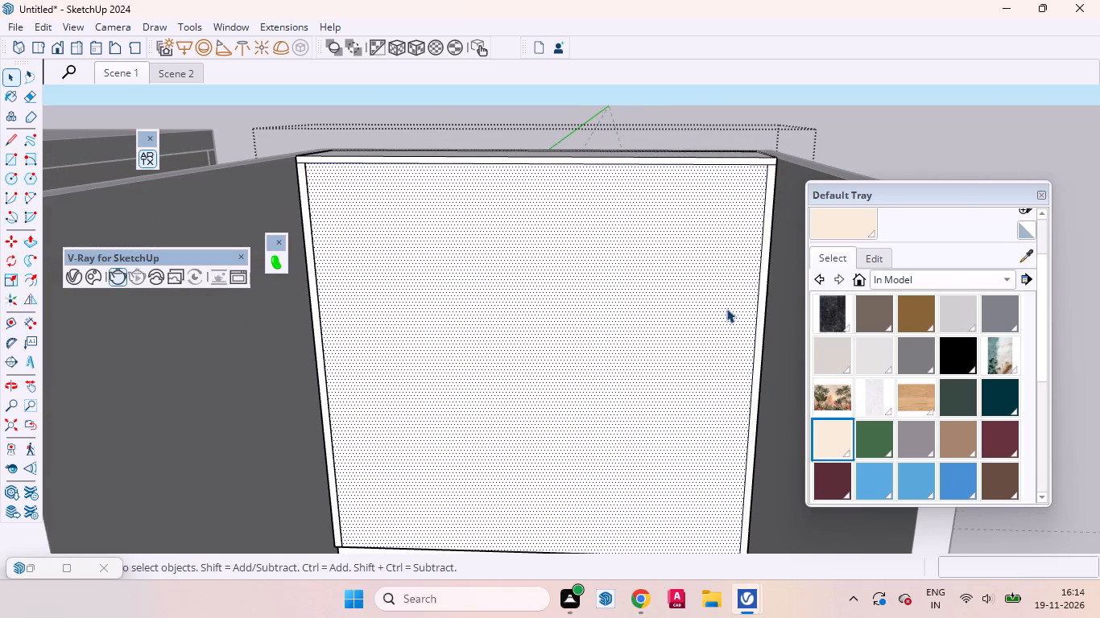
left_click(760, 263)
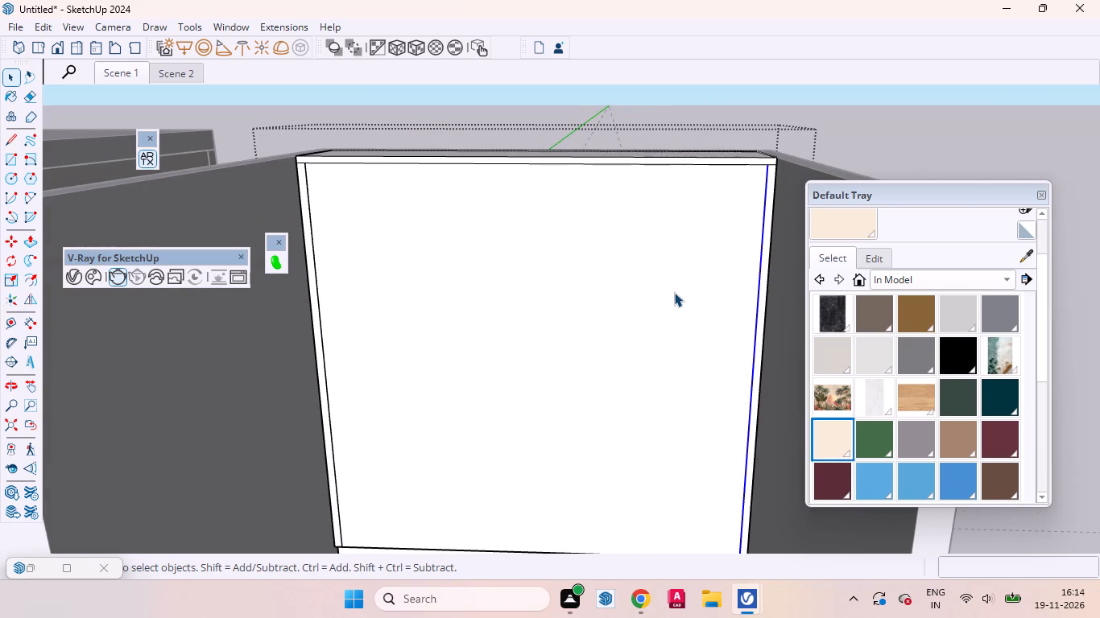
key("m")
left_click(674, 292)
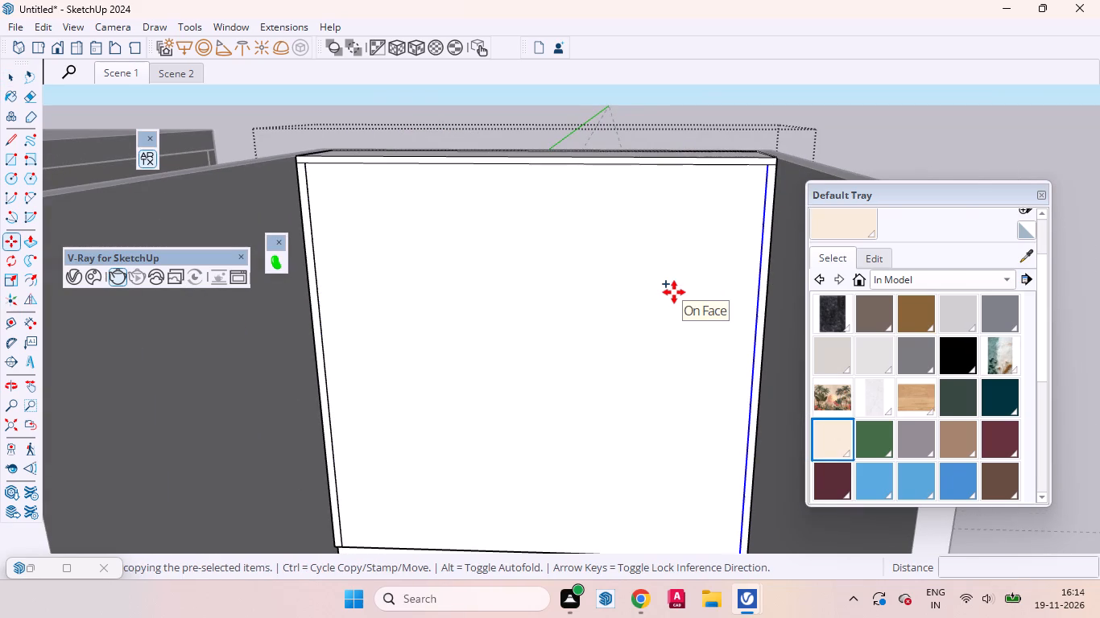
type("3mm")
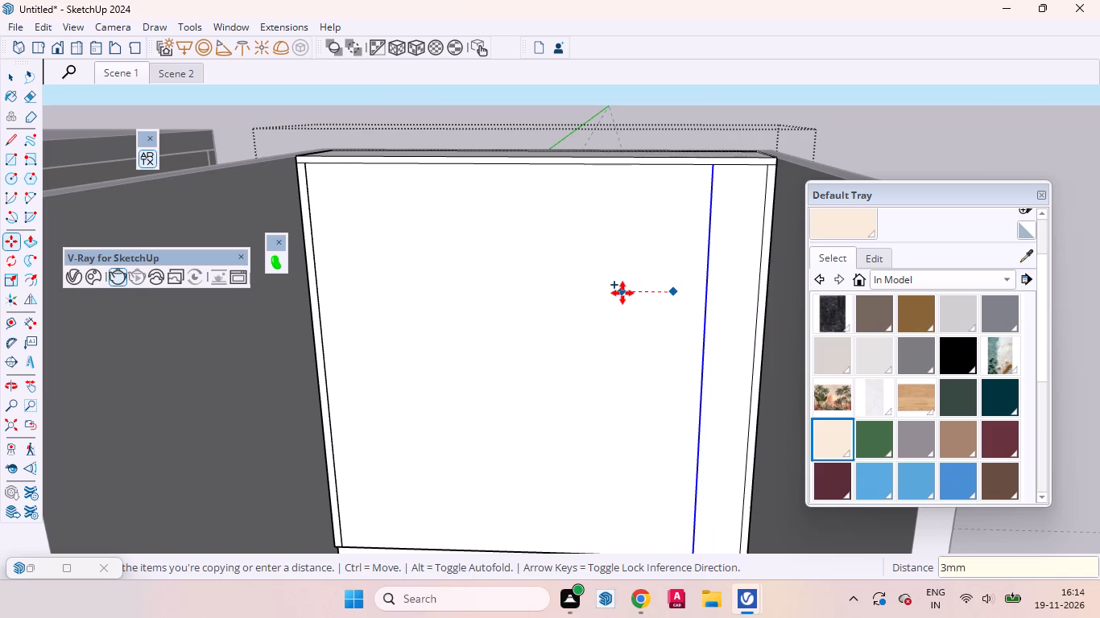
key("Return")
key("space")
left_click(665, 319)
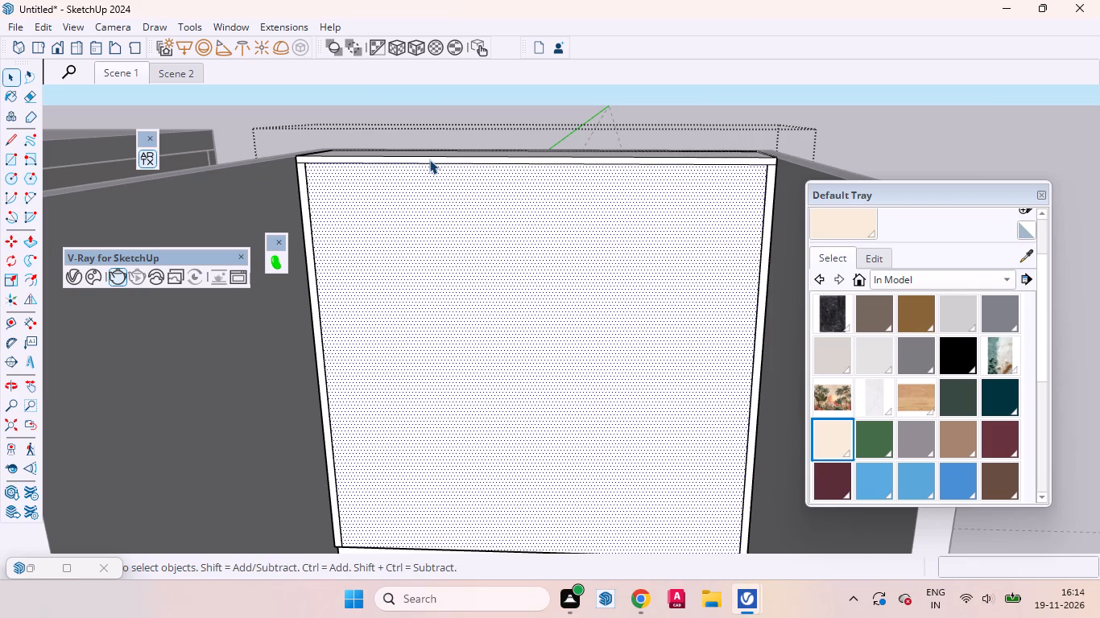
Copy the upper inset horizontal line on the block's front face 3 mm downward to continue the thin gap outline.
left_click(449, 255)
scroll(339, 175, "up", 10)
left_click(337, 154)
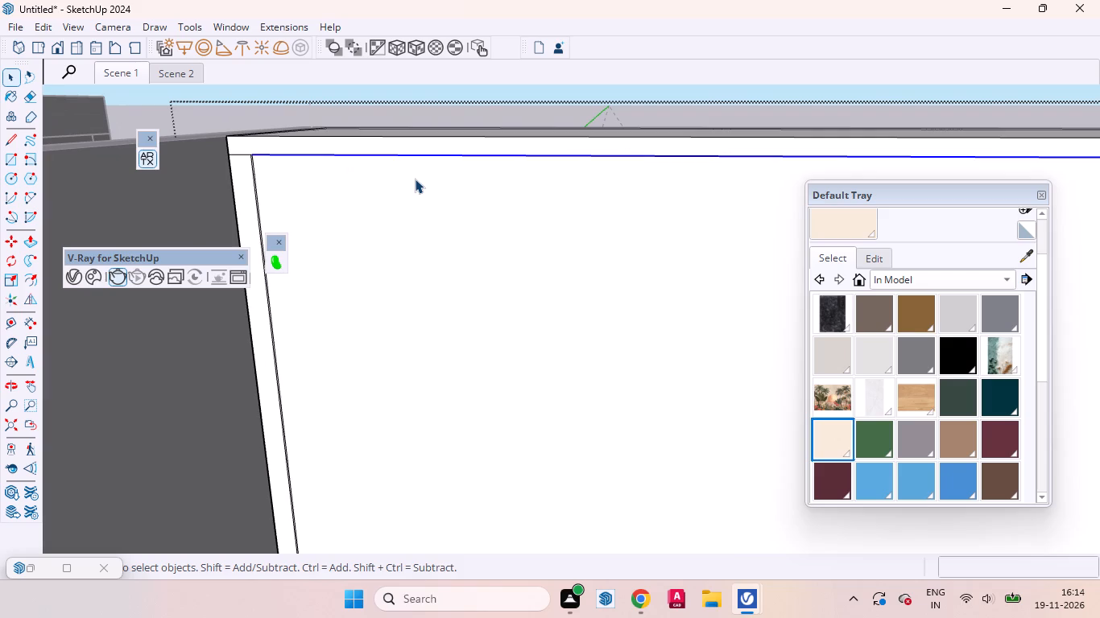
key("m")
left_click(434, 171)
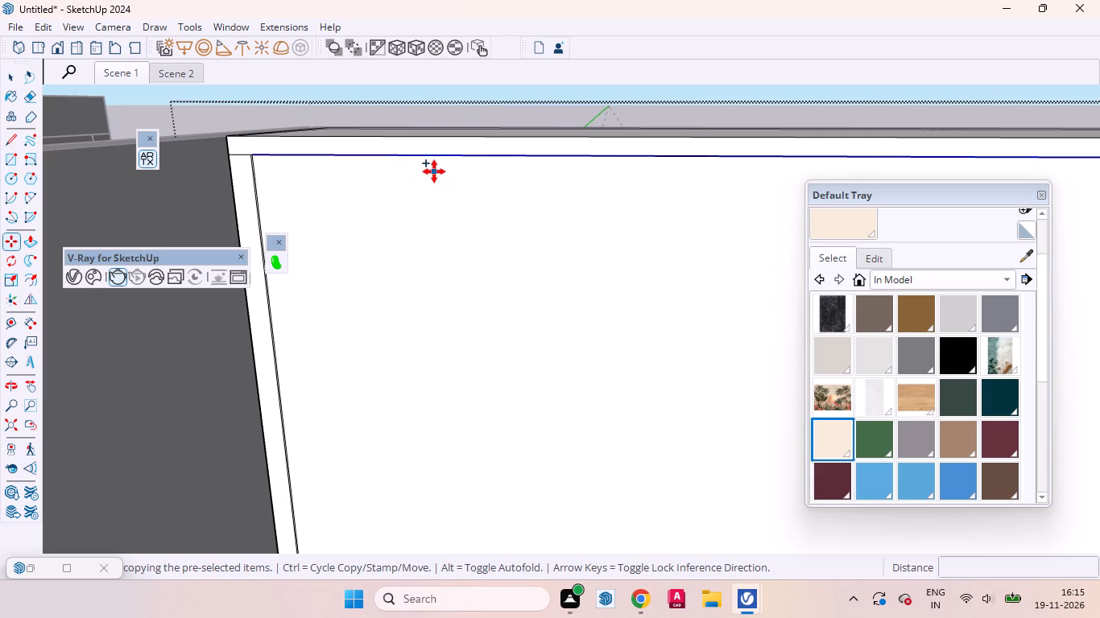
type("3mm")
key("Return")
key("space")
left_click(431, 233)
Erase the short horizontal line stubs joining the inset outline to the front face's side edges at both top corners.
scroll(244, 163, "up", 2)
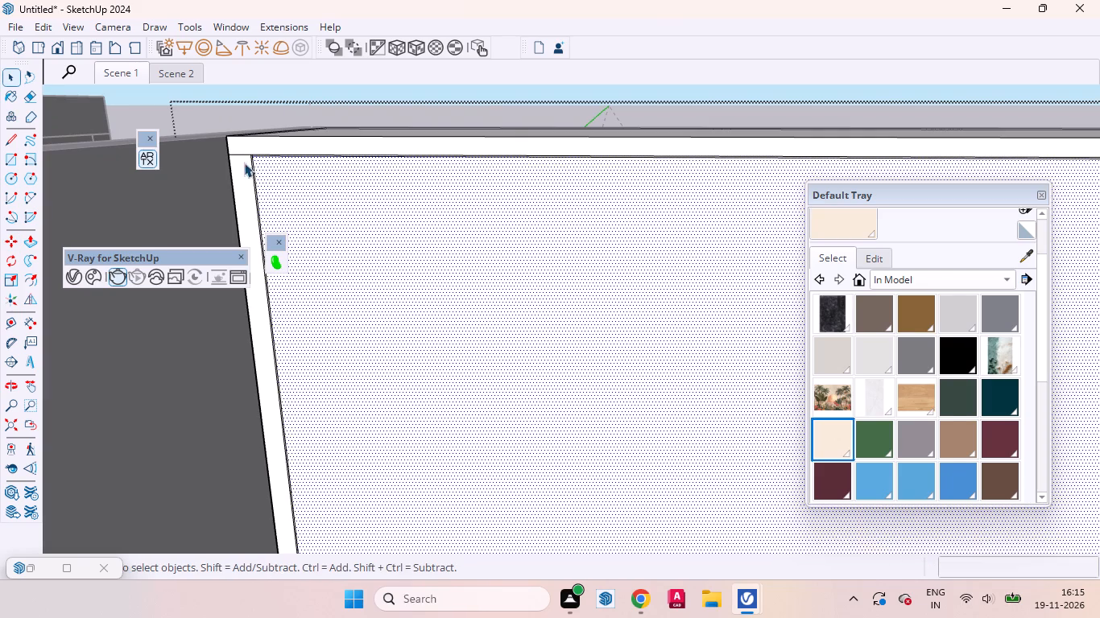
scroll(244, 163, "up", 8)
left_click(242, 154)
right_click(242, 154)
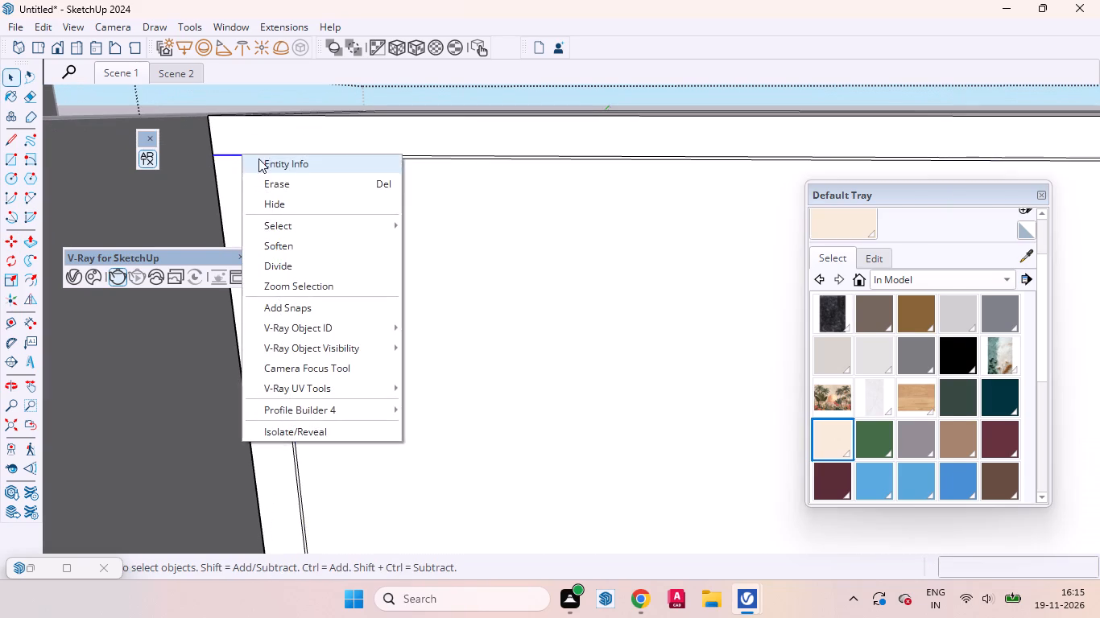
left_click(285, 178)
scroll(271, 174, "down", 9)
scroll(300, 159, "up", 1)
scroll(300, 159, "down", 9)
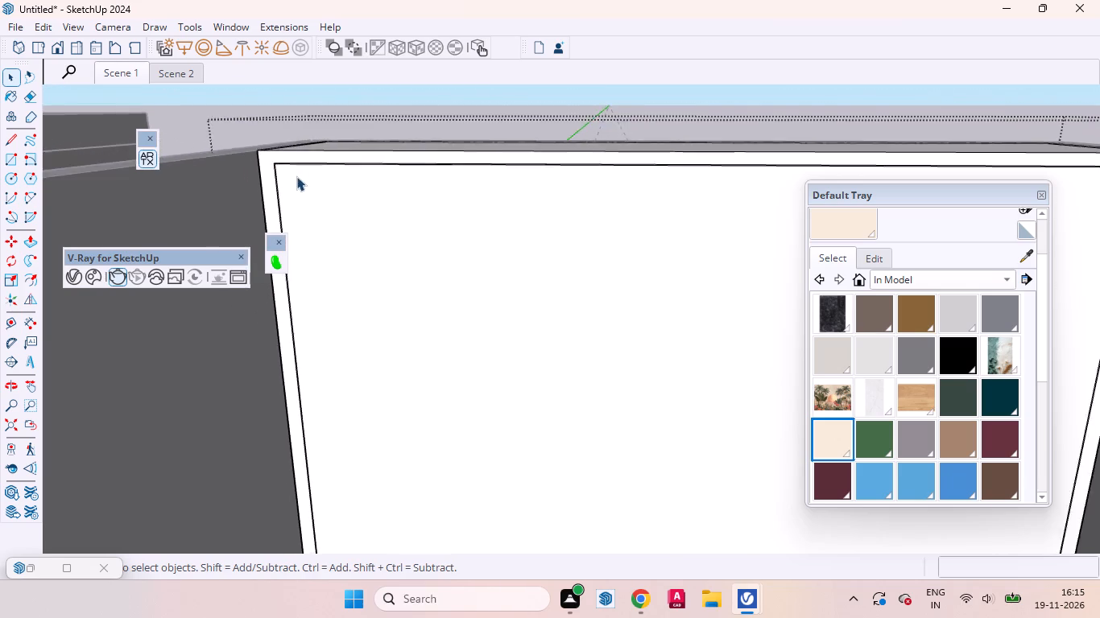
scroll(296, 176, "down", 9)
scroll(491, 167, "up", 16)
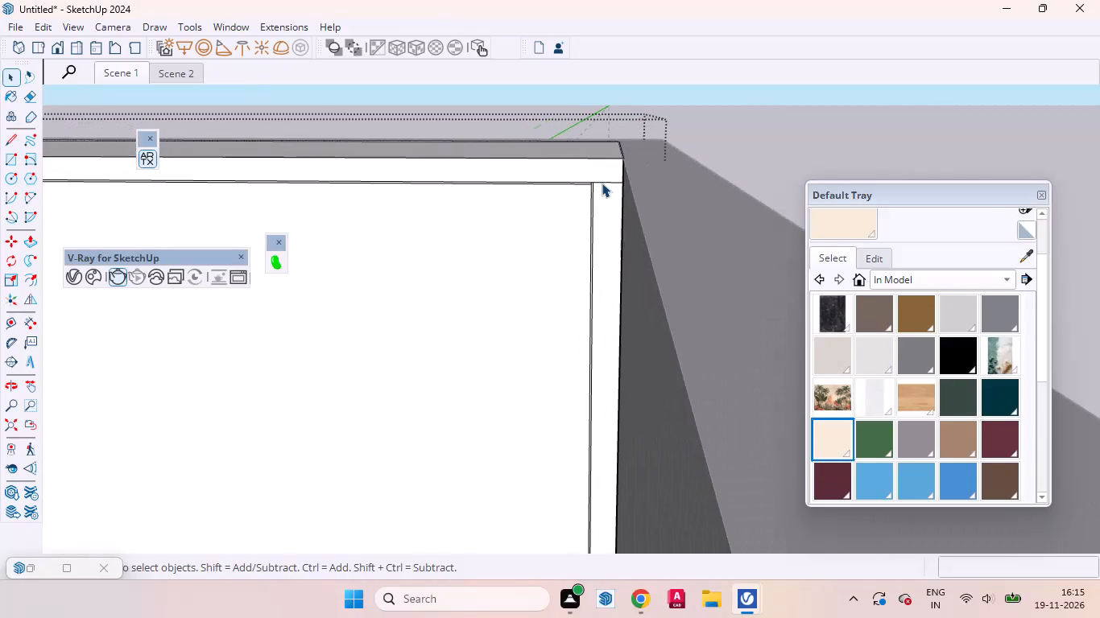
scroll(602, 183, "up", 4)
left_click(603, 182)
right_click(603, 182)
left_click(631, 219)
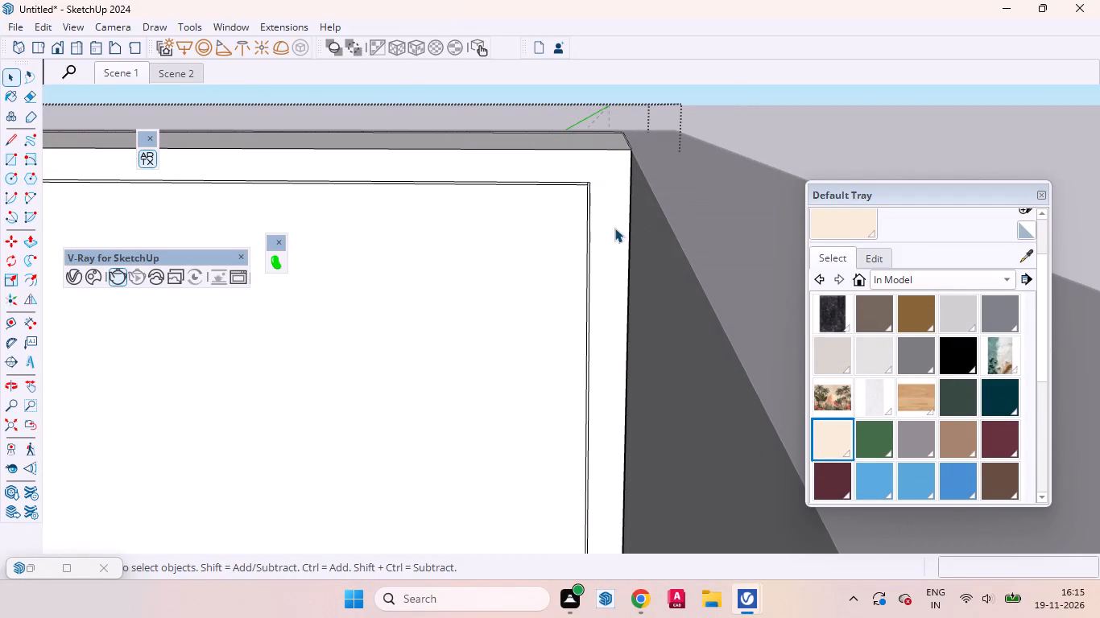
Offset the outline of the large inner panel on the block's front face 25 mm inward.
left_click(609, 229)
left_click(548, 242)
scroll(637, 196, "down", 8)
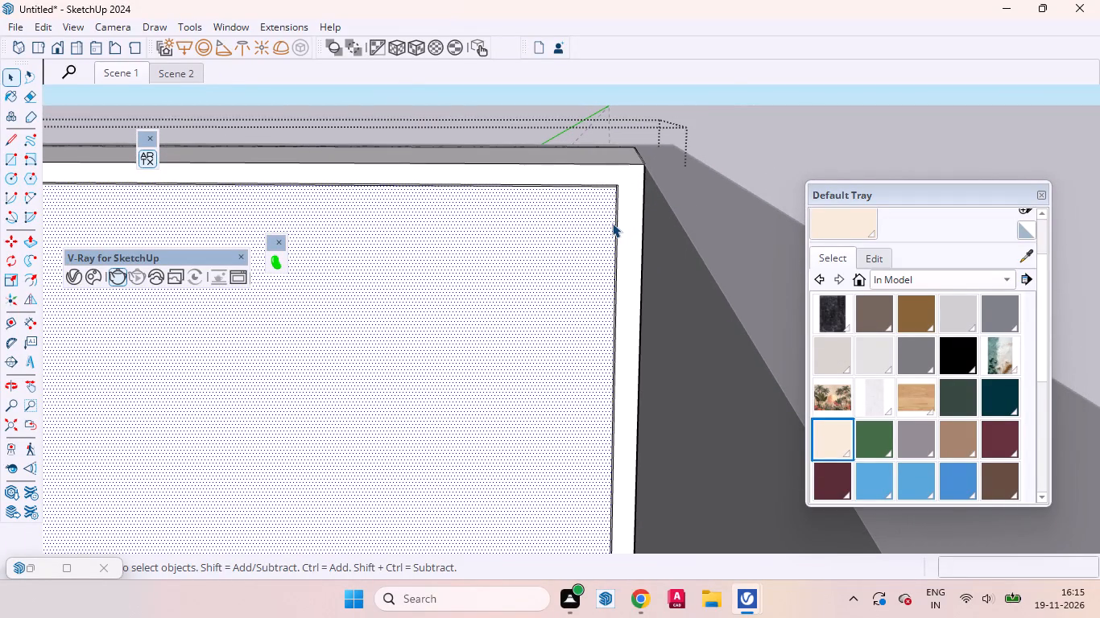
scroll(602, 188, "up", 12)
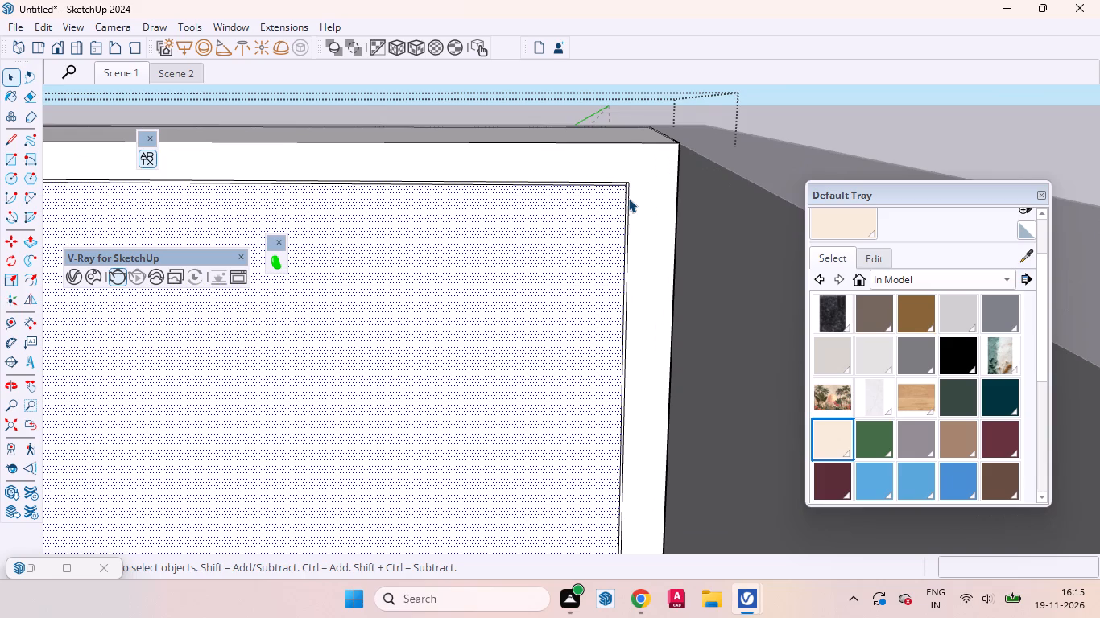
scroll(628, 198, "up", 20)
scroll(628, 198, "up", 1)
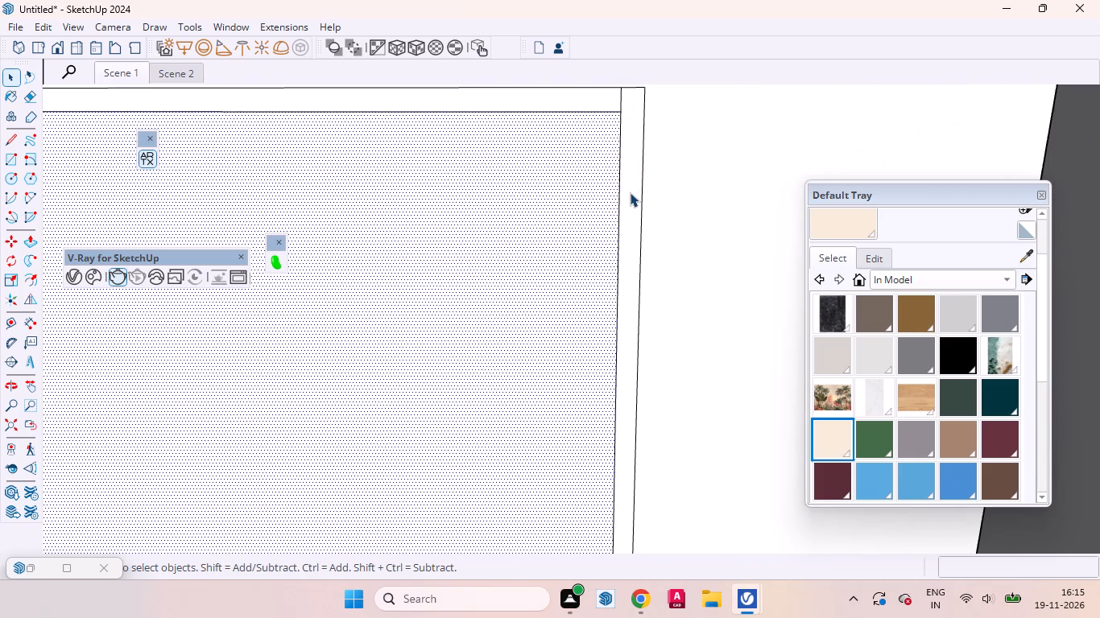
left_click(630, 192)
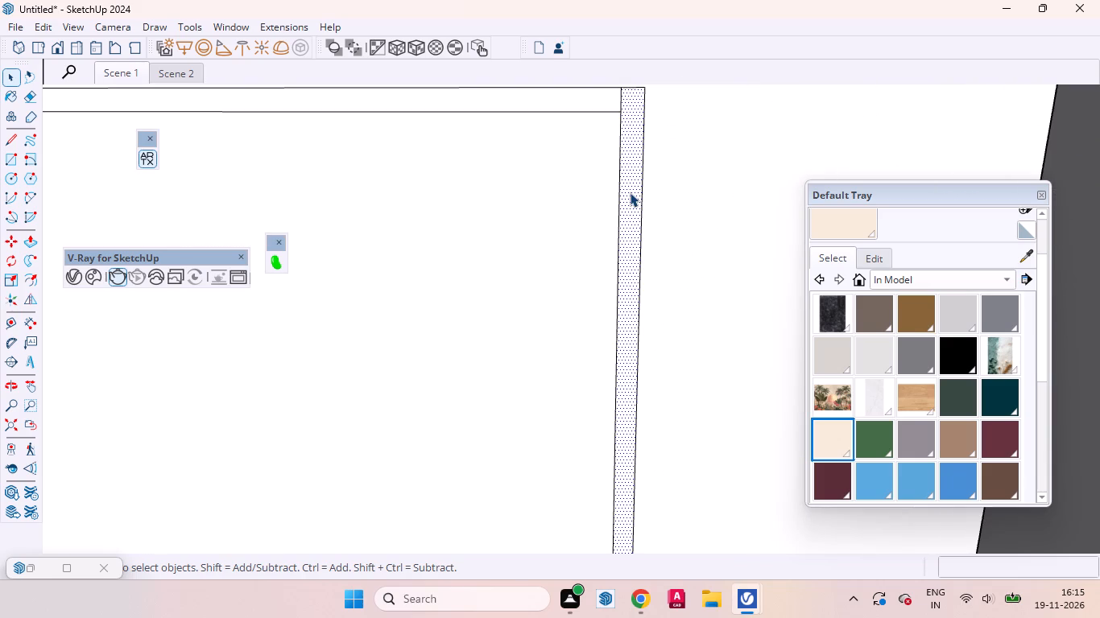
left_click(536, 239)
scroll(654, 229, "up", 1)
scroll(657, 230, "down", 15)
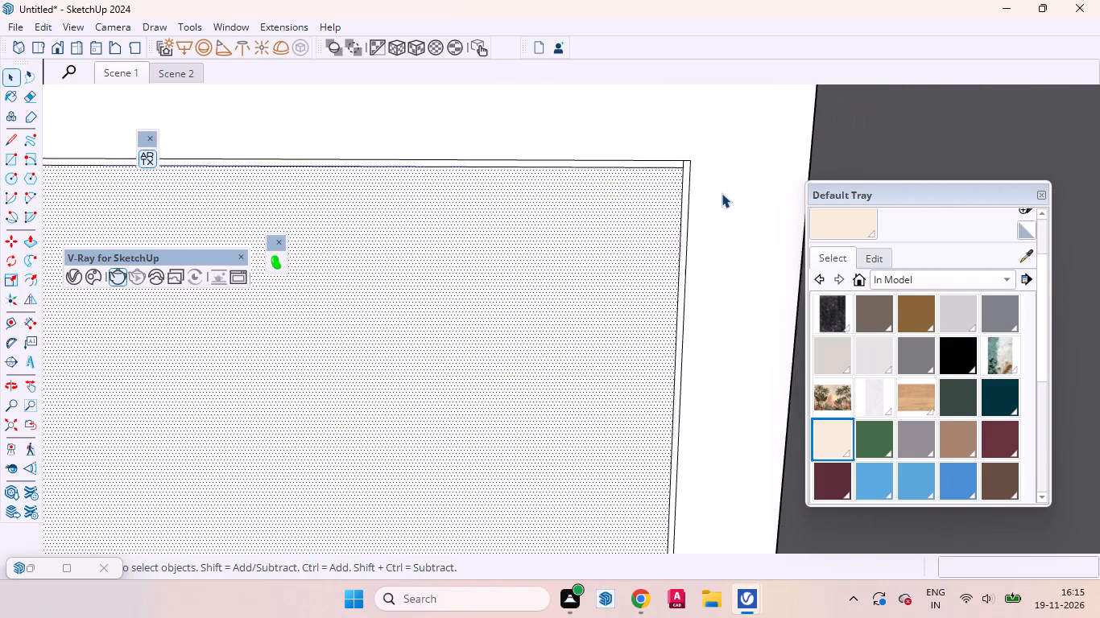
scroll(722, 193, "down", 20)
scroll(722, 193, "down", 11)
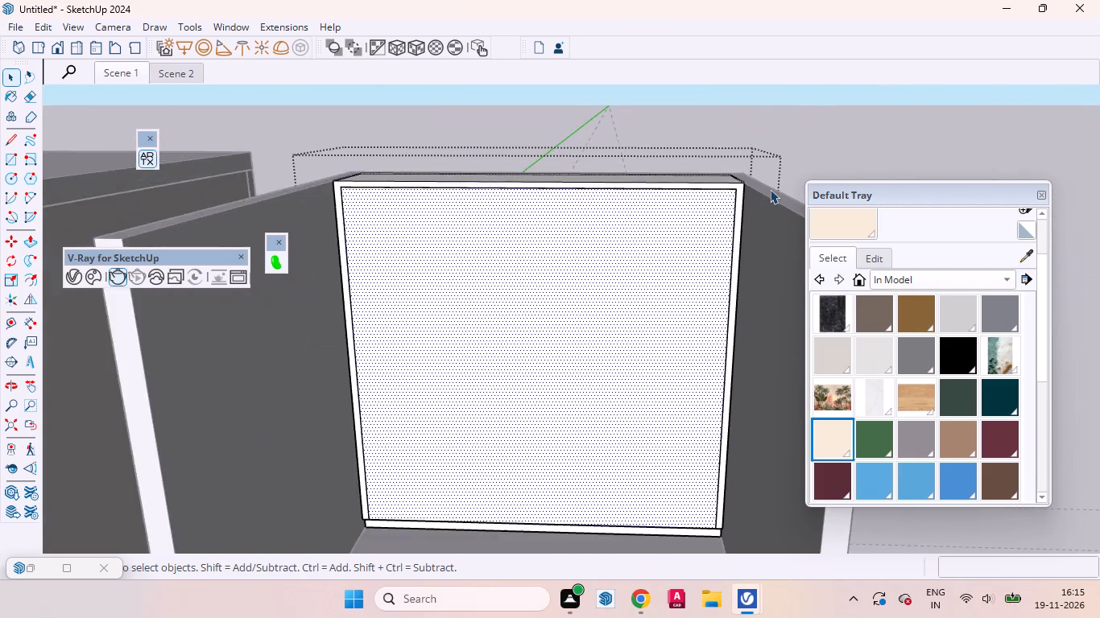
scroll(770, 189, "down", 2)
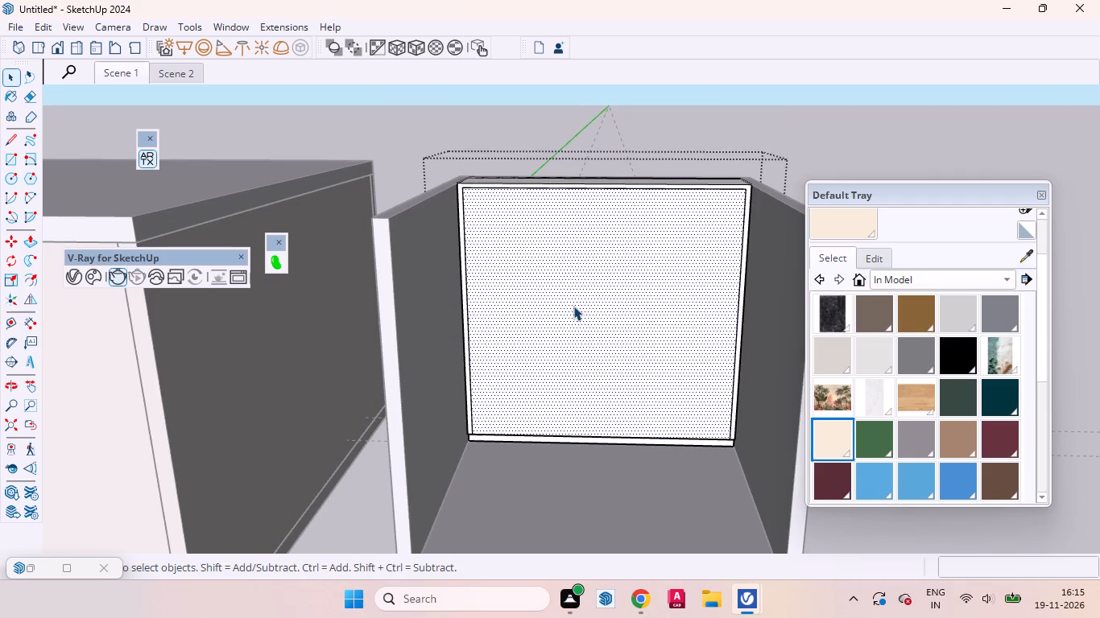
key("f")
left_click(507, 286)
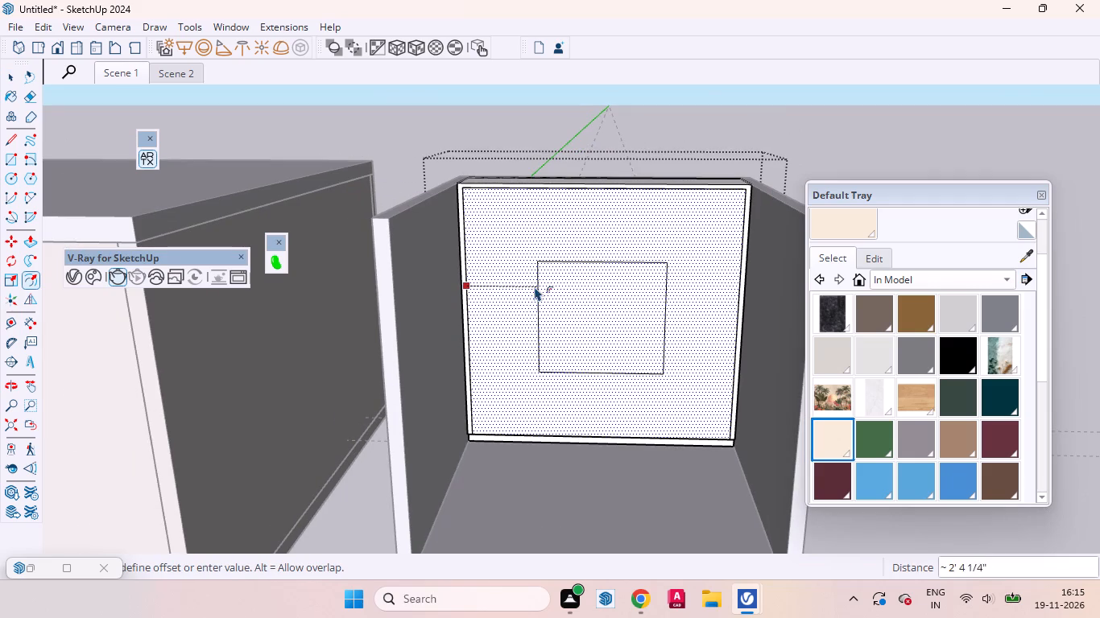
key("2")
type("5mm")
key("Return")
key("space")
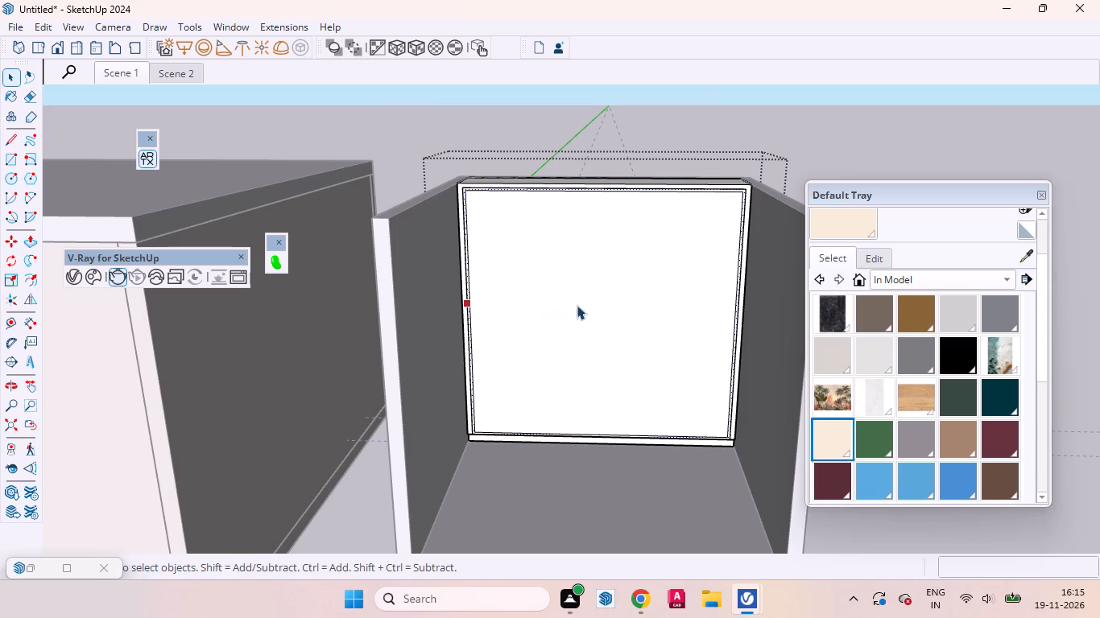
Push the inner offset face 580 mm into the block to hollow out the wardrobe carcass.
left_click(622, 311)
middle_click_drag(628, 346, 454, 478)
scroll(563, 334, "up", 6)
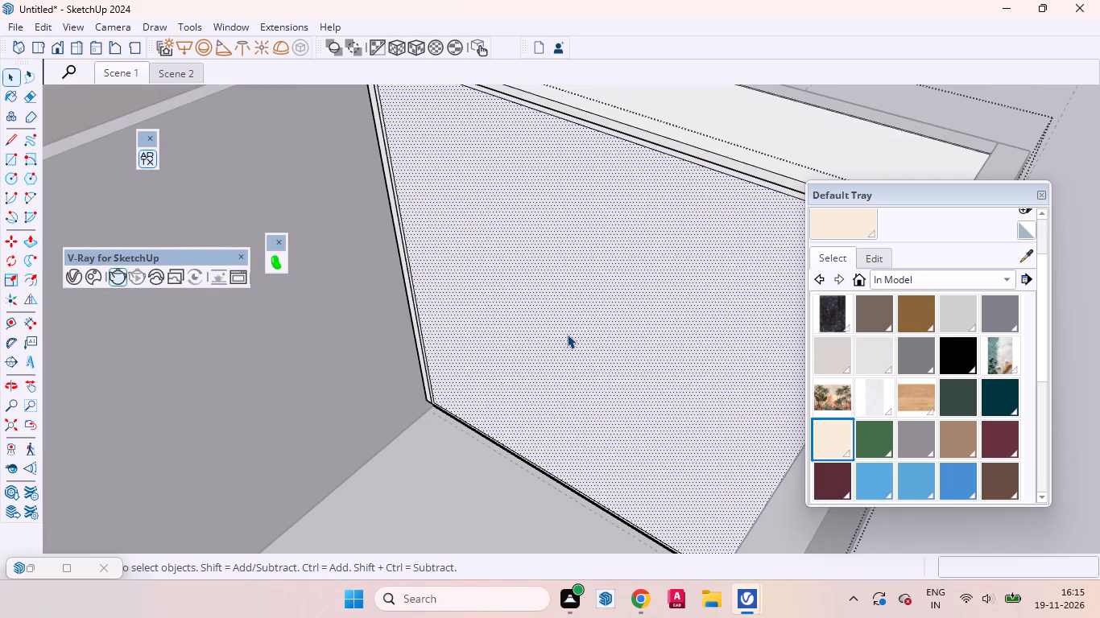
key("p")
left_click(559, 348)
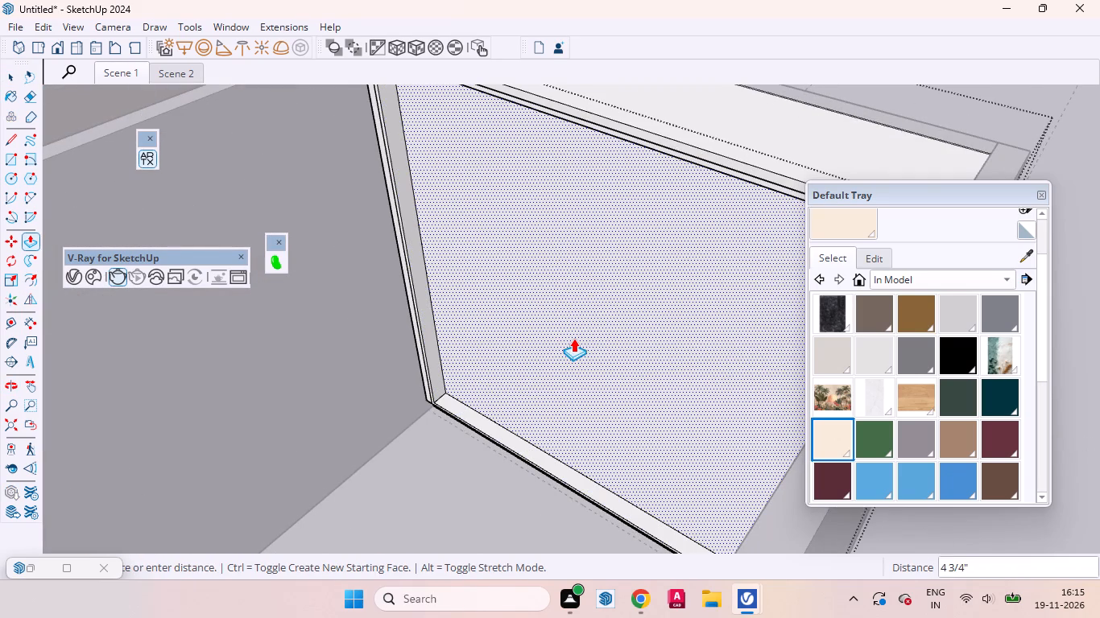
key("5")
type("80mm")
key("Return")
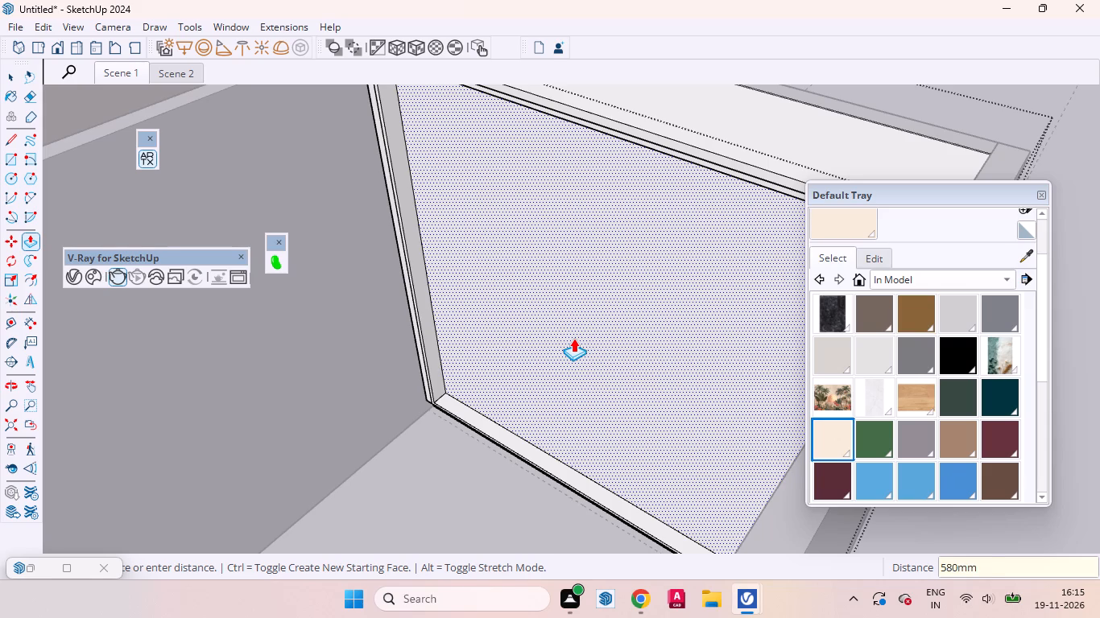
key("space")
Copy the front bottom edge of the wardrobe opening 1 inch inward across the carcass floor.
scroll(494, 338, "down", 4)
middle_click_drag(484, 365, 644, 326)
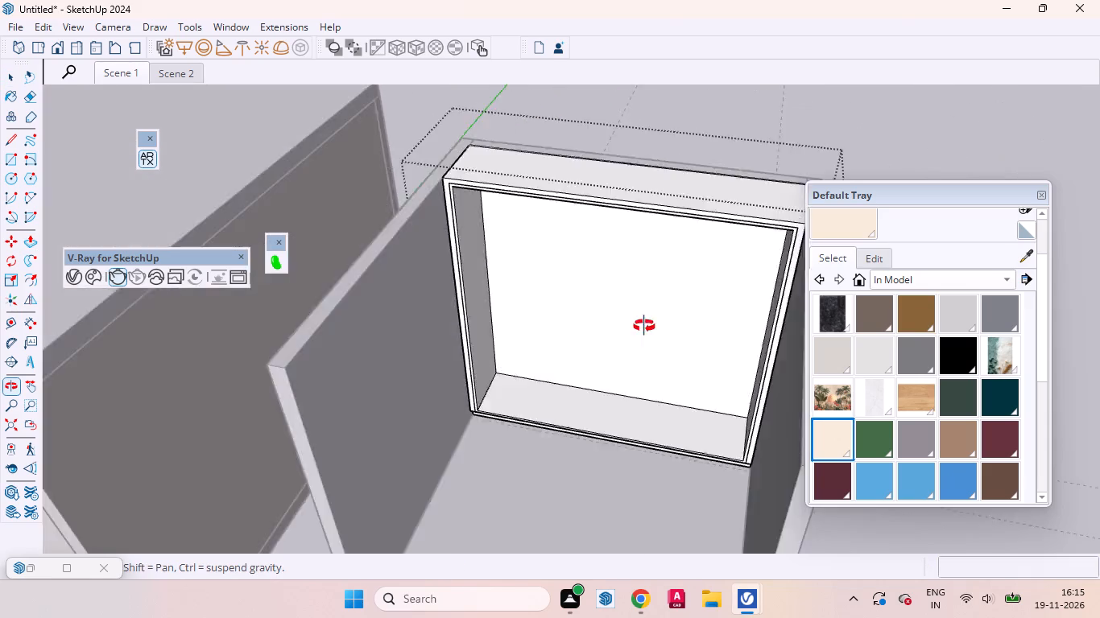
middle_click_drag(644, 326, 630, 439)
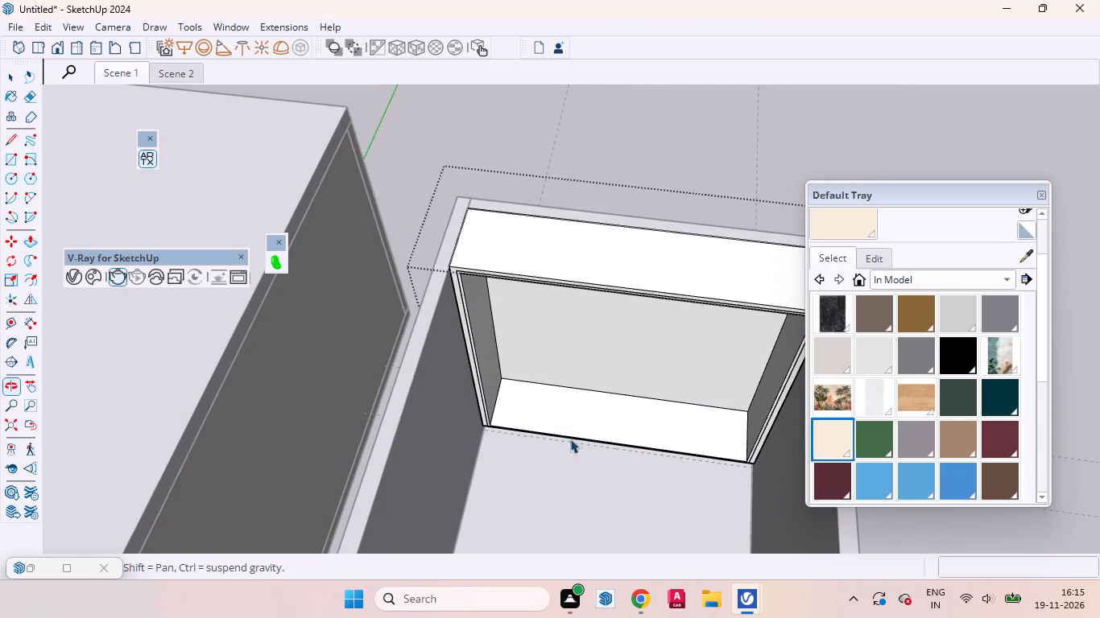
scroll(510, 395, "up", 18)
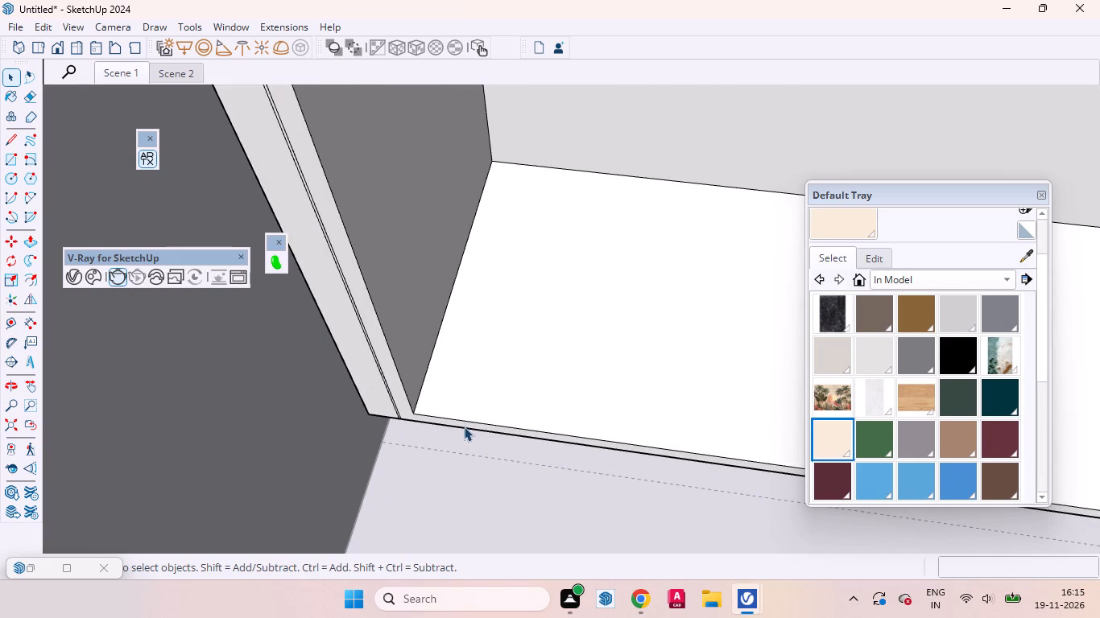
left_click(468, 421)
scroll(407, 384, "down", 11)
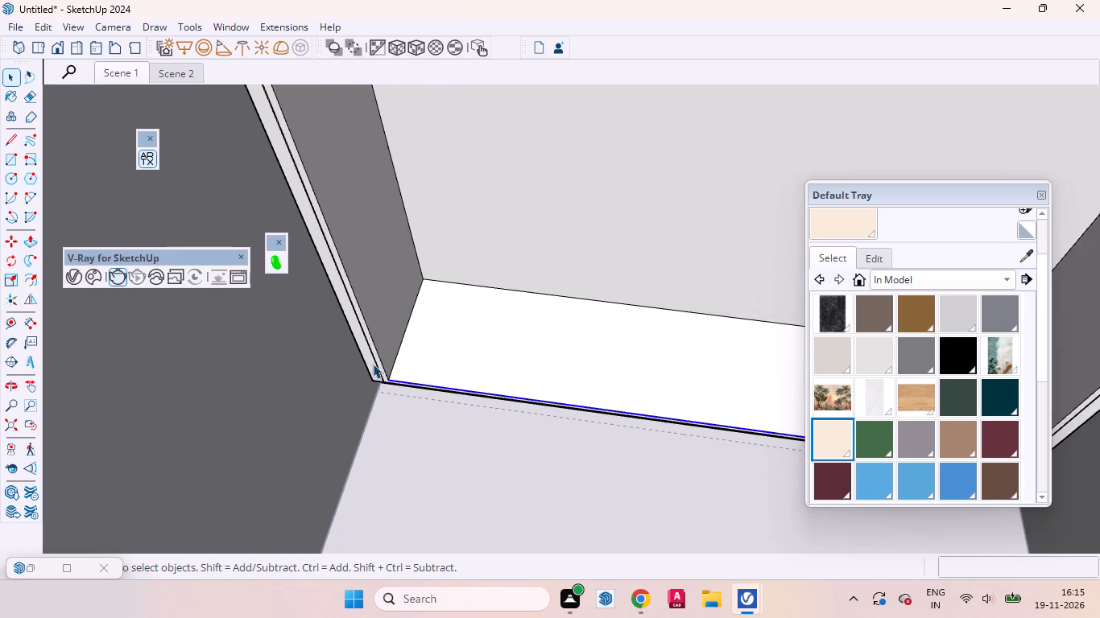
scroll(373, 364, "down", 8)
scroll(410, 367, "up", 1)
scroll(411, 369, "down", 1)
scroll(393, 374, "up", 7)
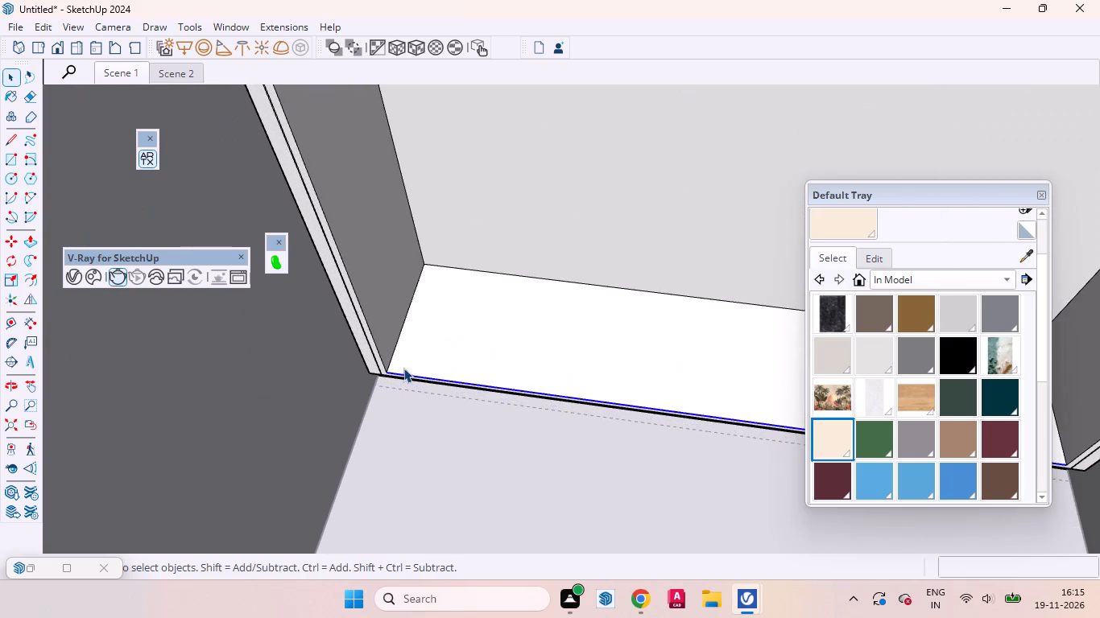
scroll(382, 361, "up", 3)
middle_click_drag(403, 365, 254, 398)
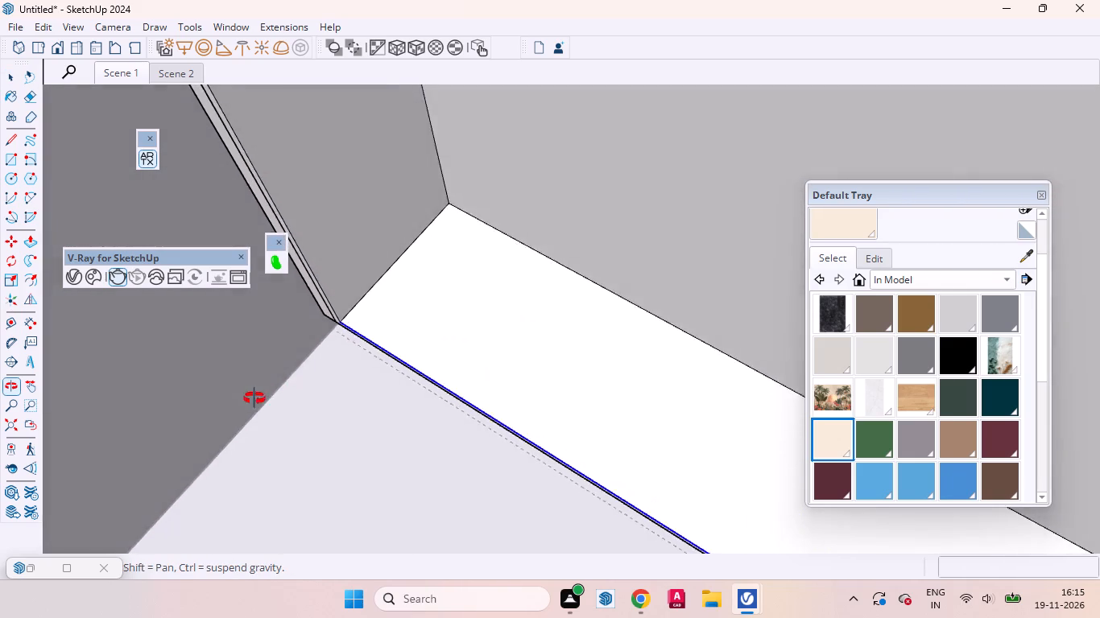
middle_click_drag(254, 398, 234, 402)
scroll(345, 266, "up", 15)
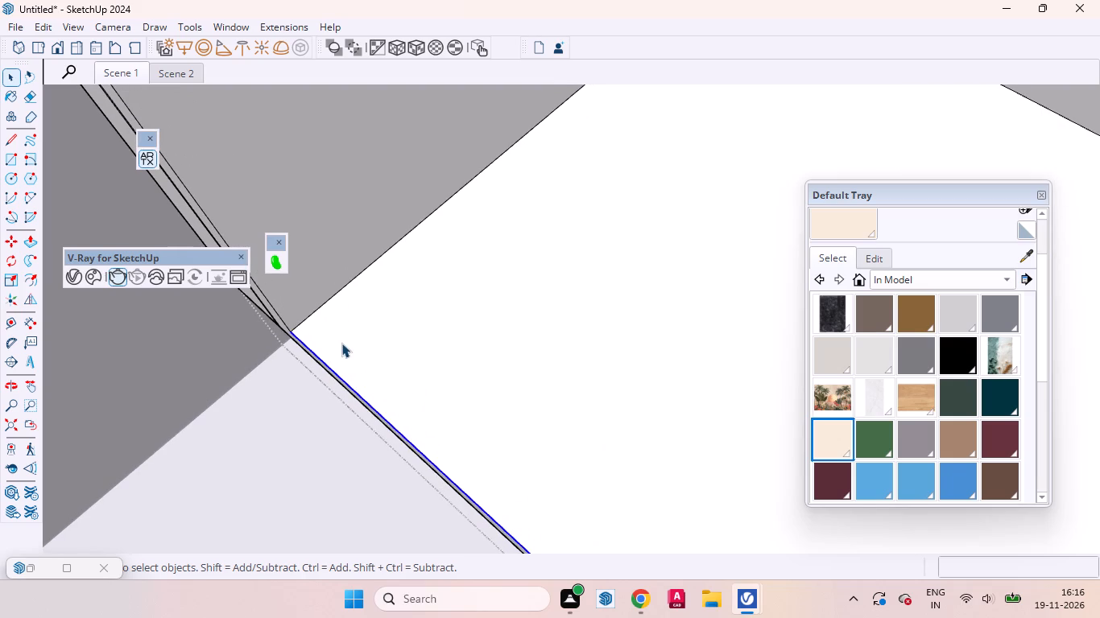
key("m")
scroll(328, 344, "up", 8)
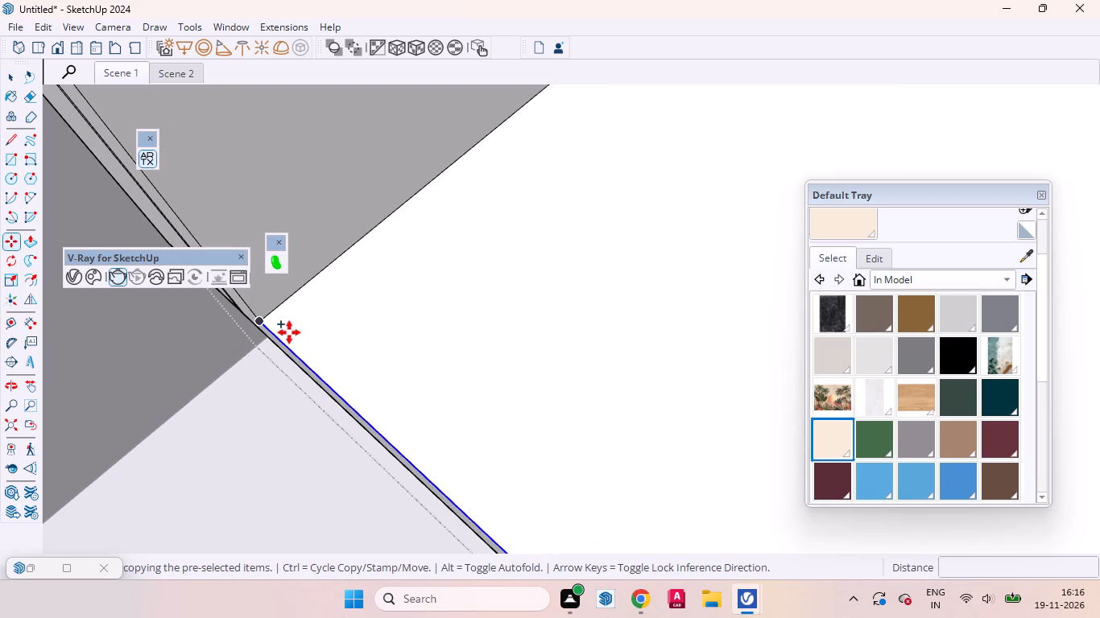
left_click(289, 332)
key("1")
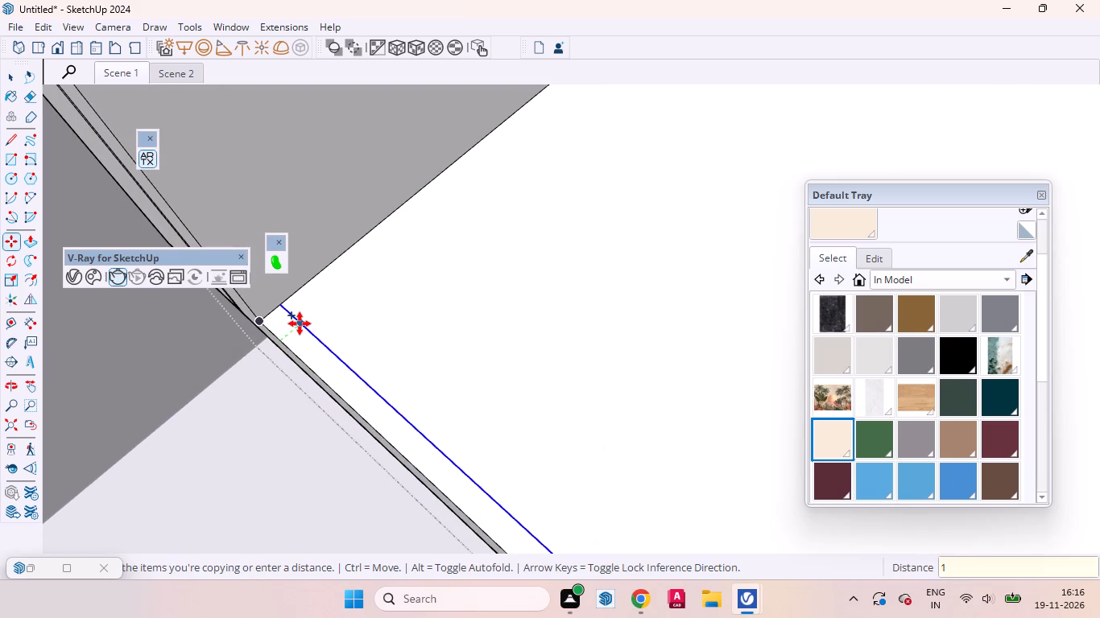
key("Return")
key("space")
left_click(344, 357)
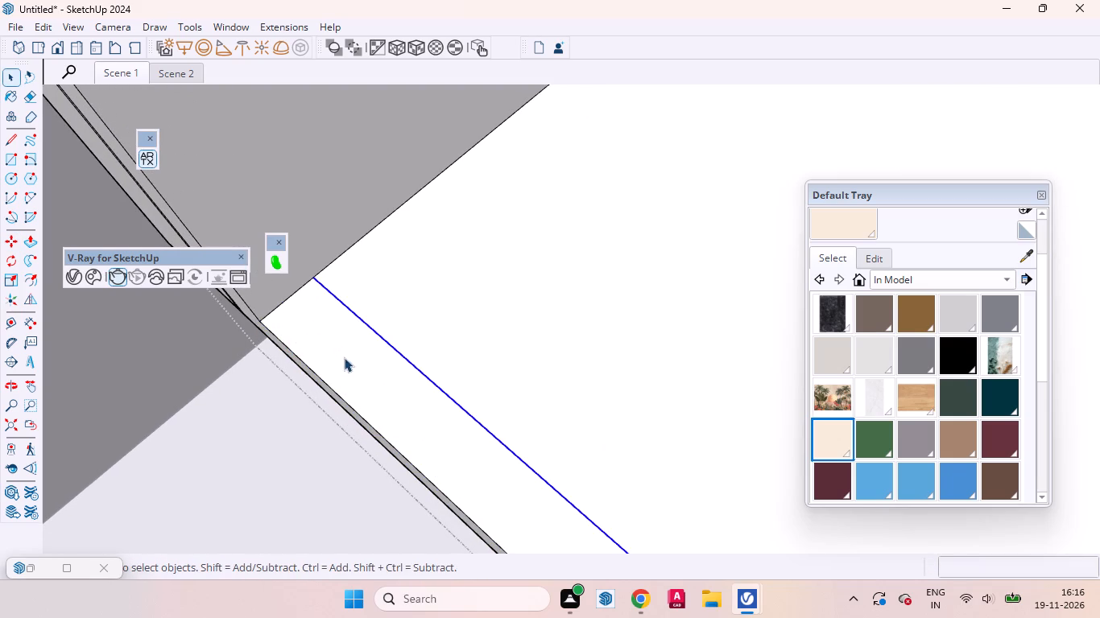
Divide the copied line on the wardrobe floor into equal segments.
scroll(322, 364, "down", 7)
scroll(322, 364, "up", 1)
scroll(322, 364, "down", 20)
scroll(322, 364, "down", 5)
scroll(326, 324, "up", 1)
scroll(326, 324, "down", 4)
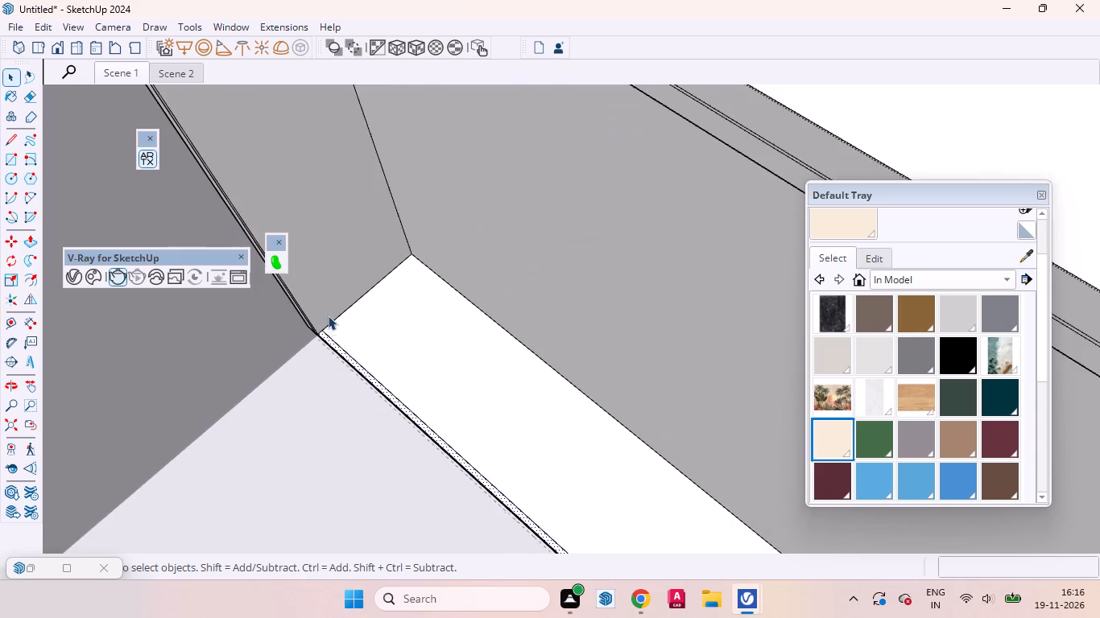
scroll(328, 315, "down", 7)
middle_click_drag(362, 395, 617, 342)
scroll(547, 446, "up", 7)
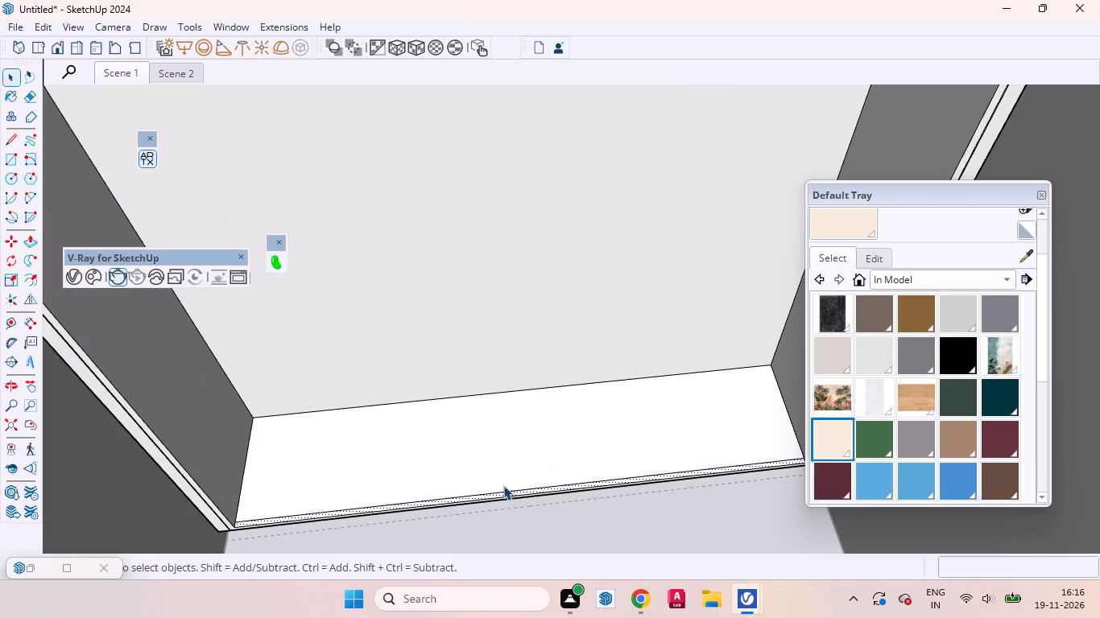
left_click(502, 492)
right_click(502, 492)
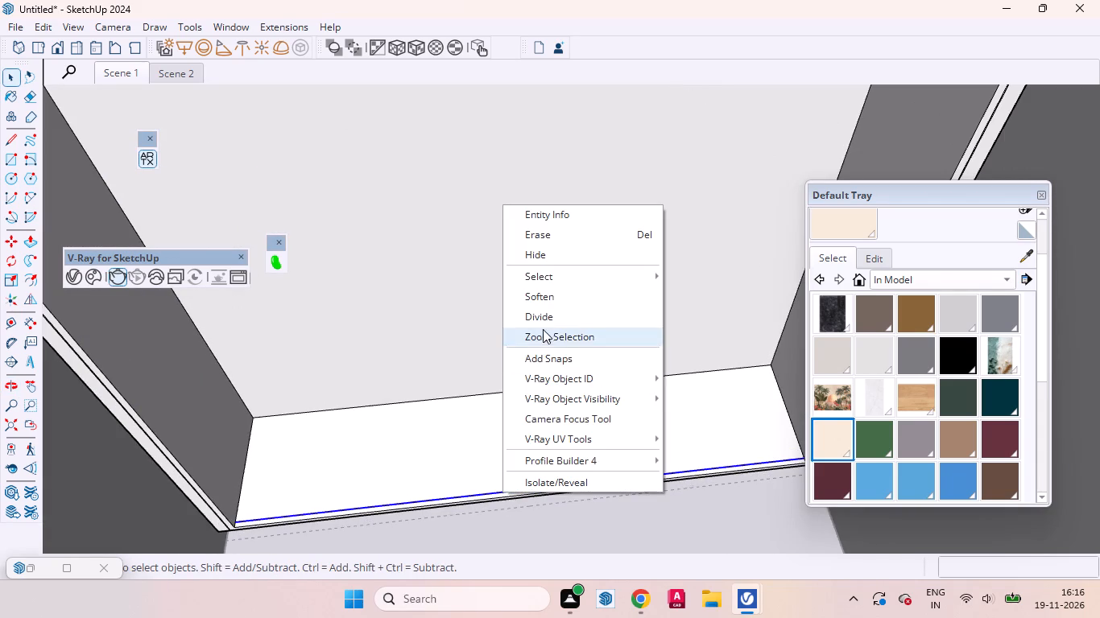
left_click(543, 317)
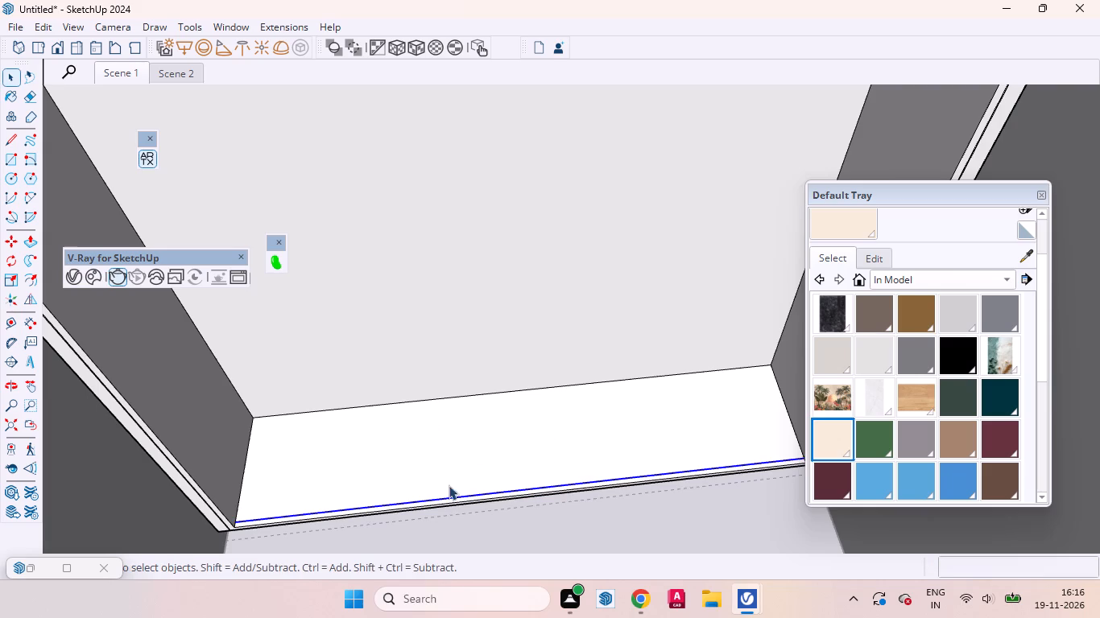
Place a guide line 18mm behind the divided line on the wardrobe floor.
middle_click_drag(450, 497, 424, 505)
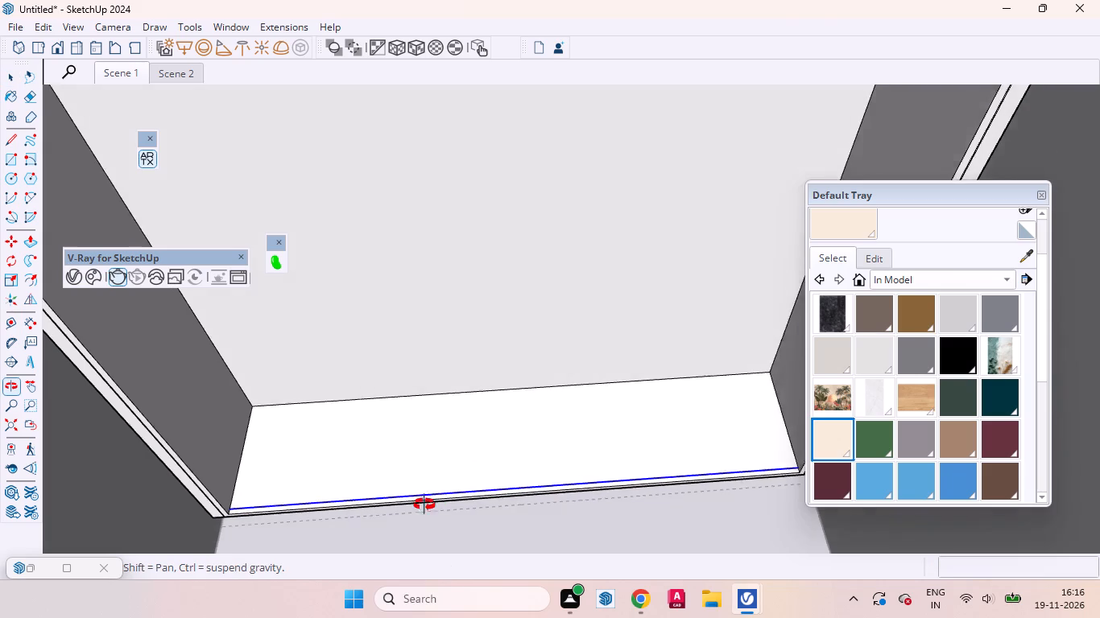
middle_click_drag(424, 505, 292, 536)
scroll(283, 403, "up", 10)
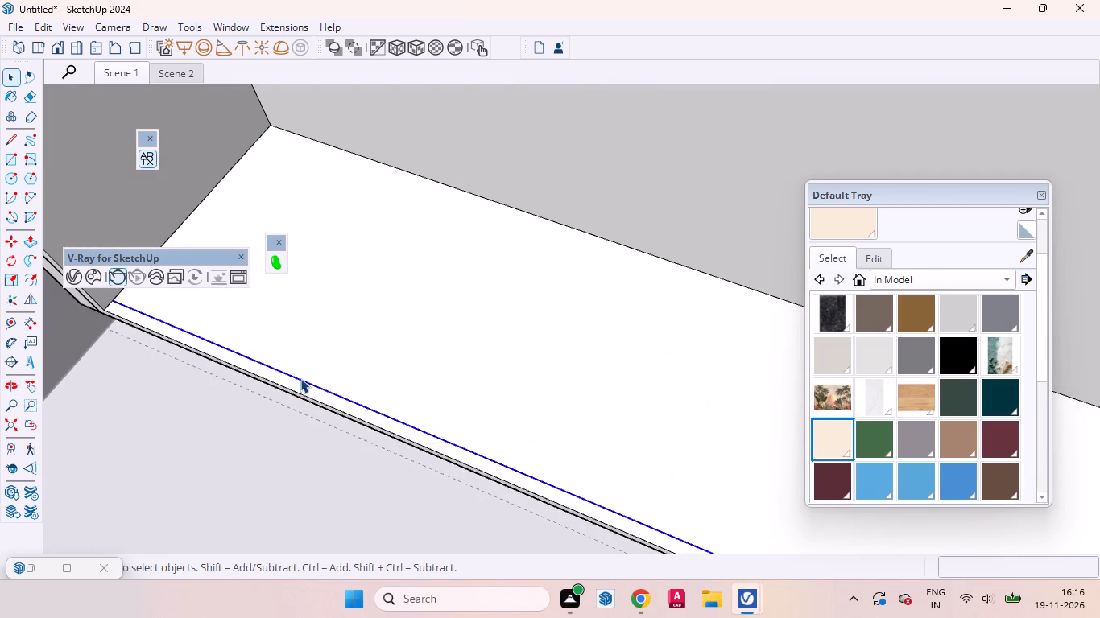
key("m")
key("space")
key("t")
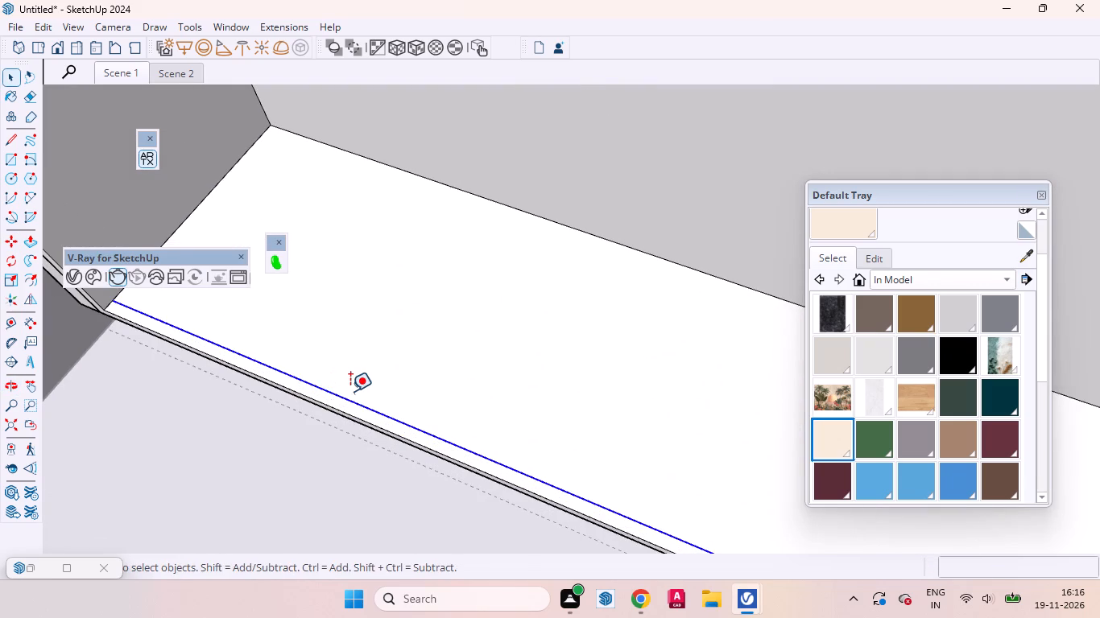
left_click(335, 389)
type("18mm")
key("Return")
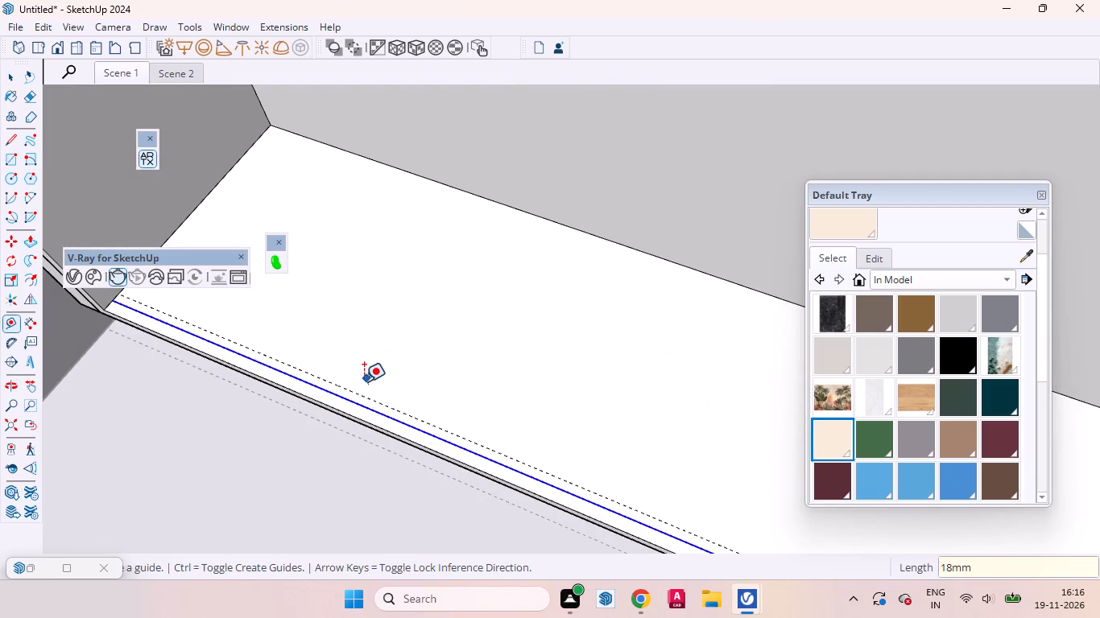
key("space")
Draw a short marker line, about 6 inches long, from the end of the divided line's first segment toward the wardrobe's back.
left_click(330, 393)
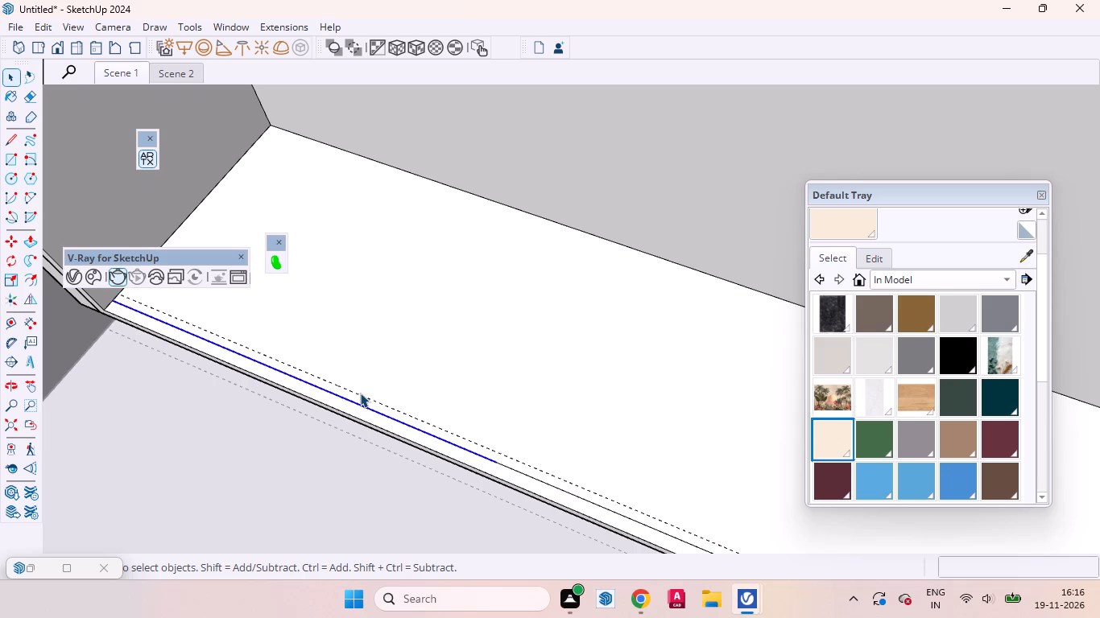
key("l")
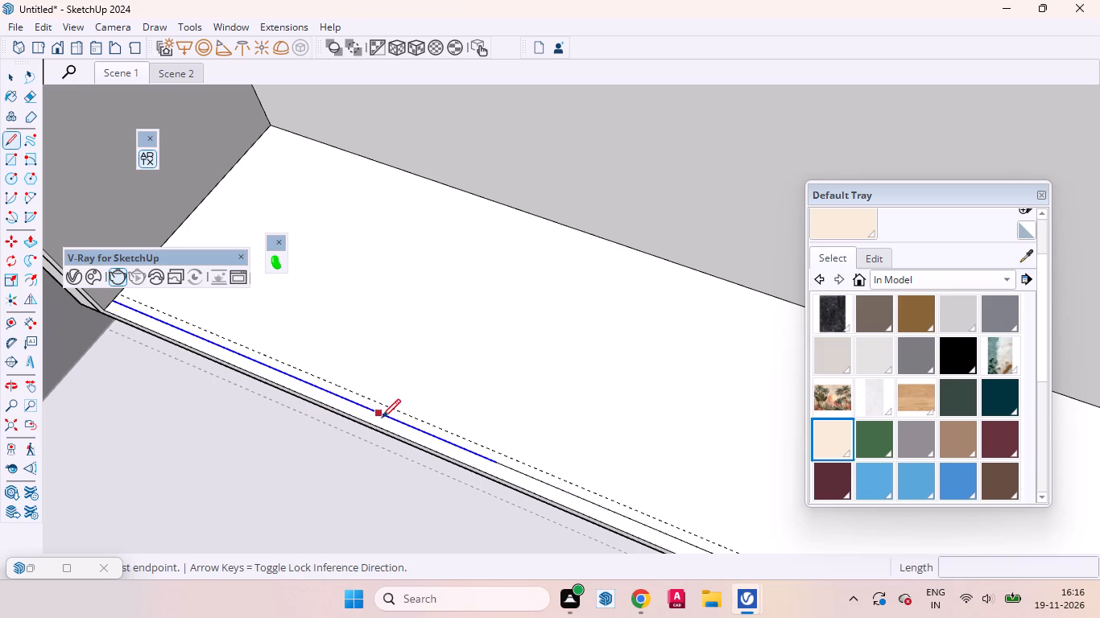
left_click(494, 467)
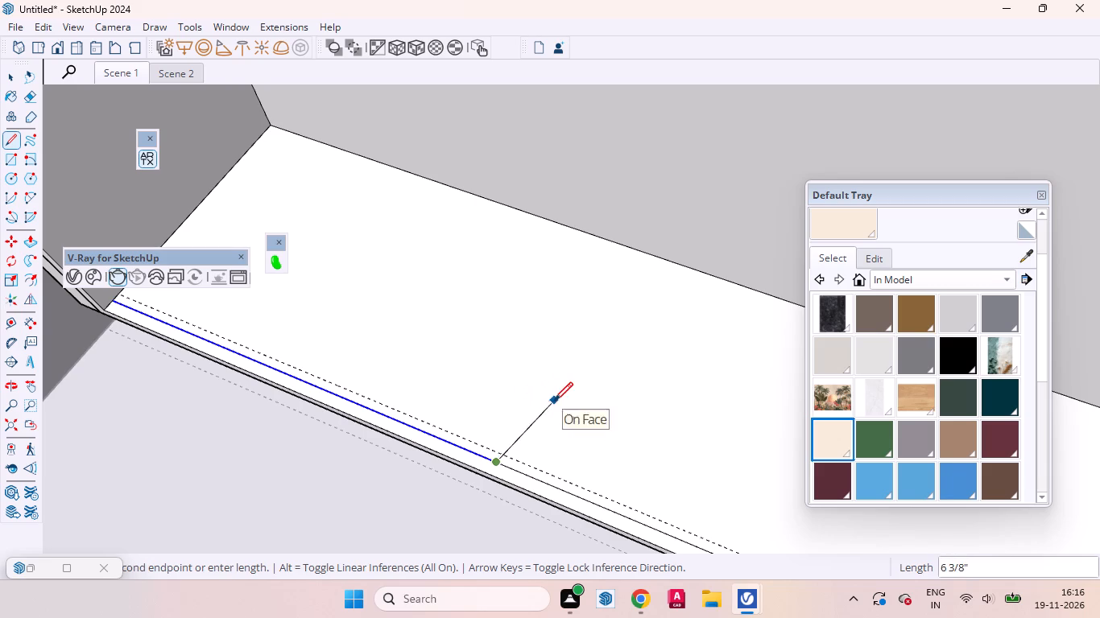
left_click(542, 398)
key("space")
Leave the wardrobe's group and create a new empty group for the shutter geometry.
scroll(532, 321, "down", 3)
scroll(532, 321, "up", 1)
scroll(527, 312, "down", 6)
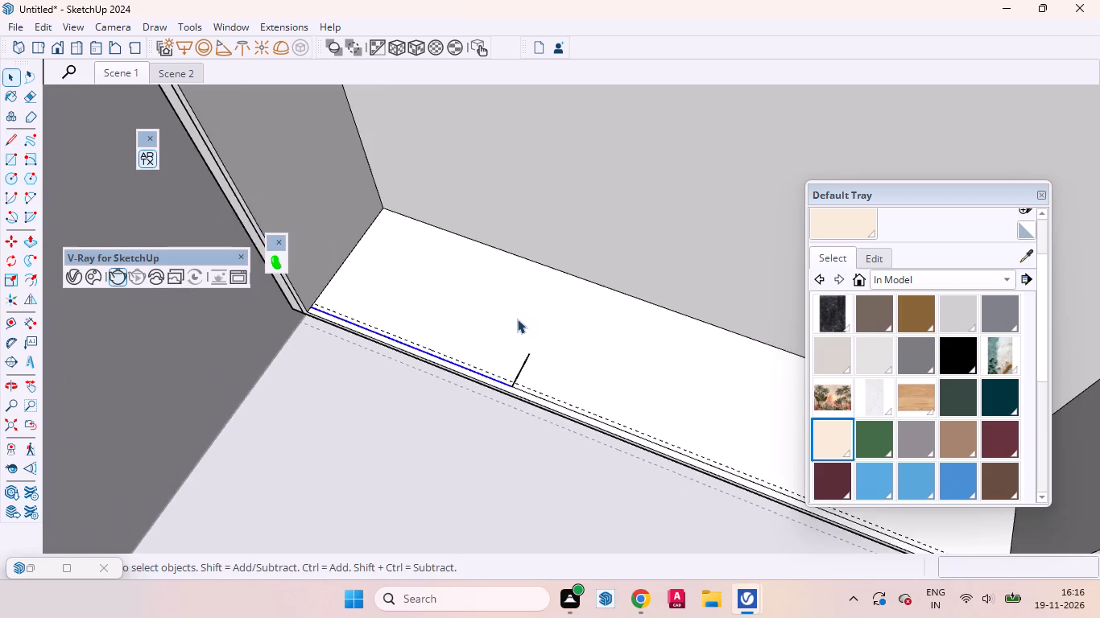
scroll(517, 319, "down", 3)
middle_click_drag(536, 379, 534, 404)
scroll(405, 347, "up", 6)
scroll(384, 328, "down", 9)
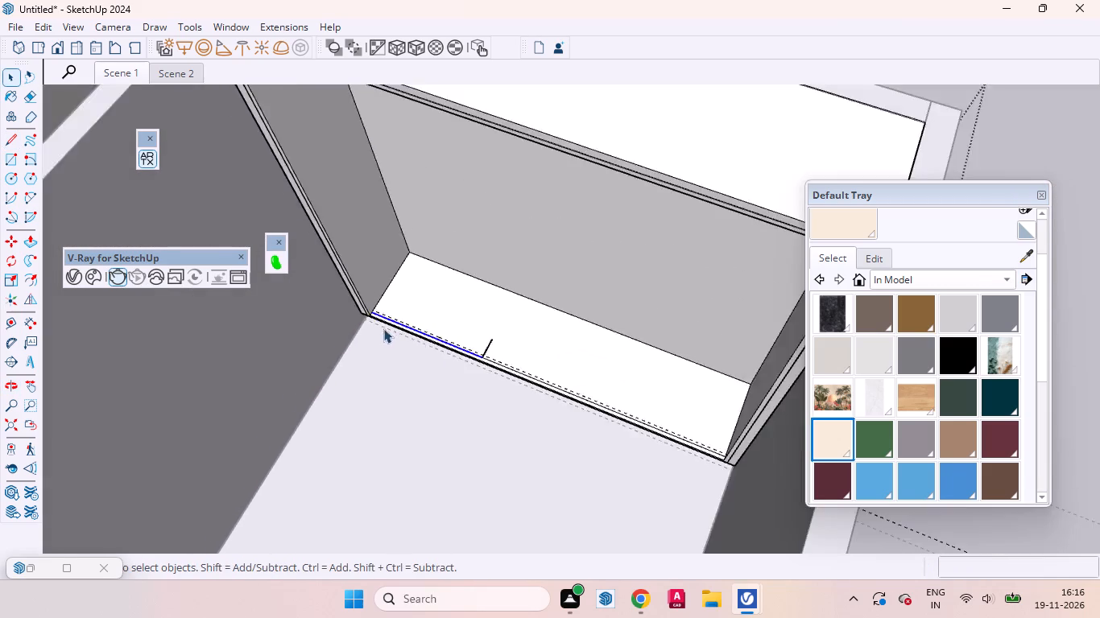
scroll(383, 328, "down", 9)
left_click(569, 232)
scroll(403, 363, "up", 8)
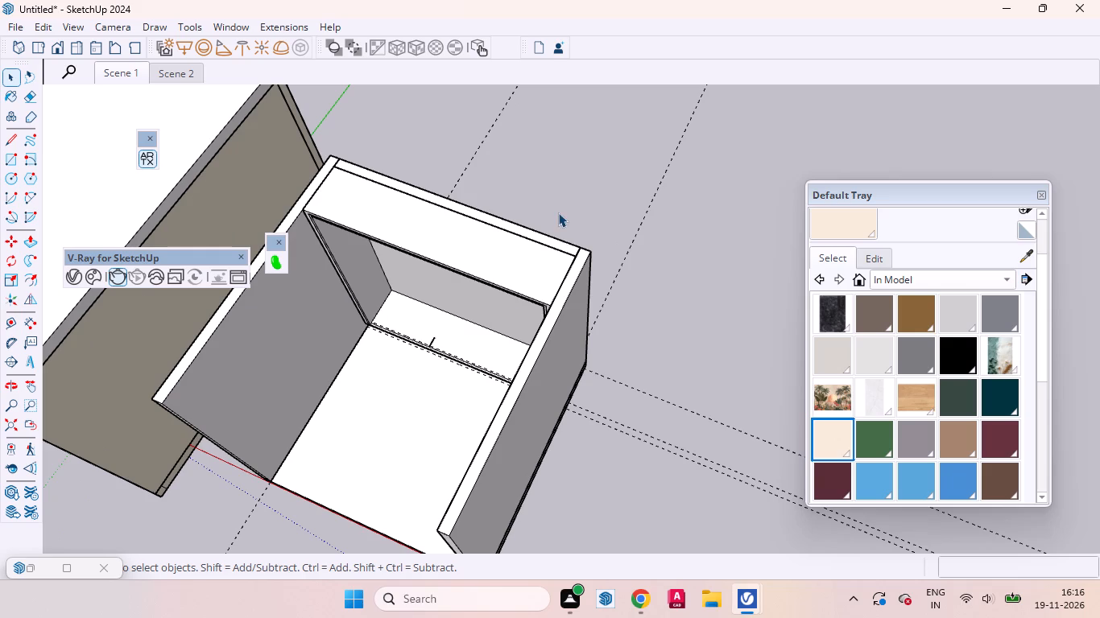
scroll(405, 333, "up", 13)
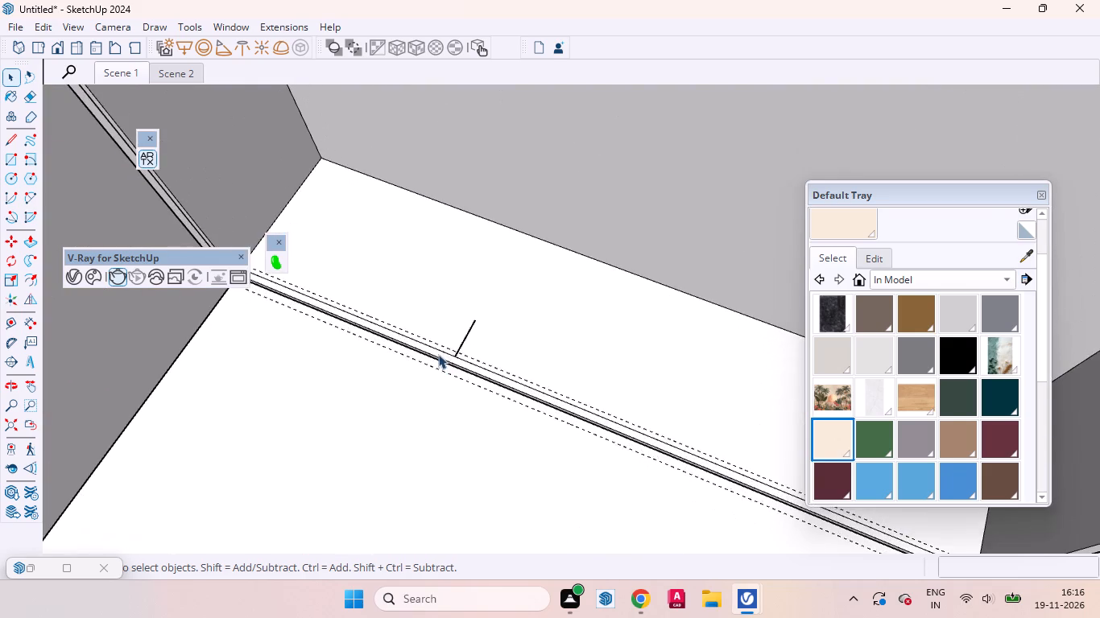
scroll(438, 355, "down", 8)
scroll(569, 275, "down", 5)
right_click(655, 150)
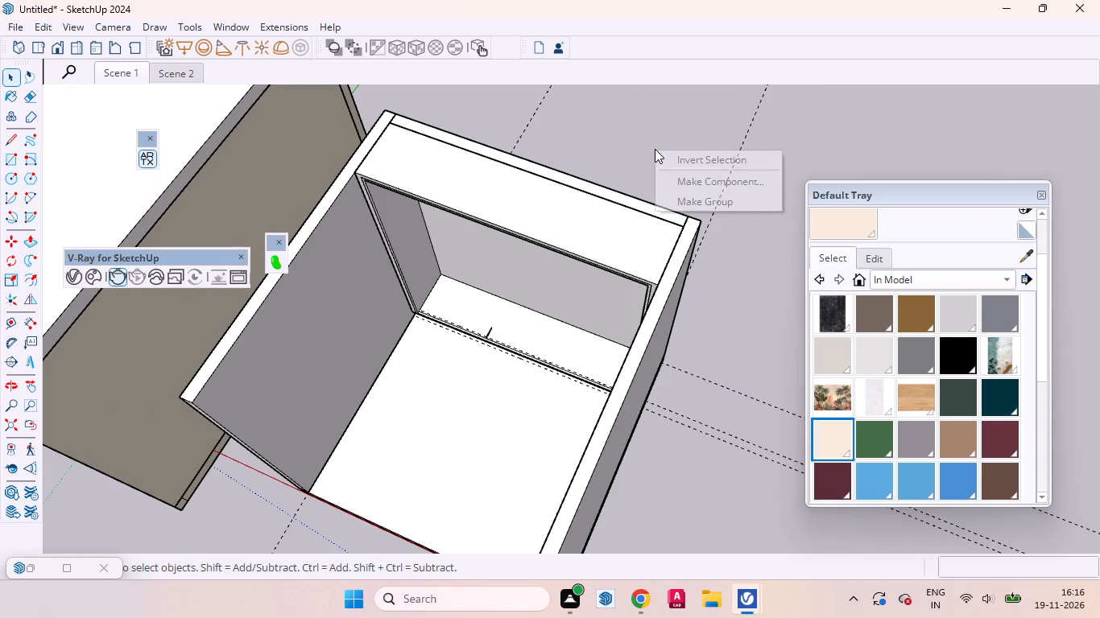
left_click(690, 197)
Draw a thin rectangle between the guide and the divided line, spanning the first segment, about 11/16 inch by 2'11".
scroll(421, 315, "up", 15)
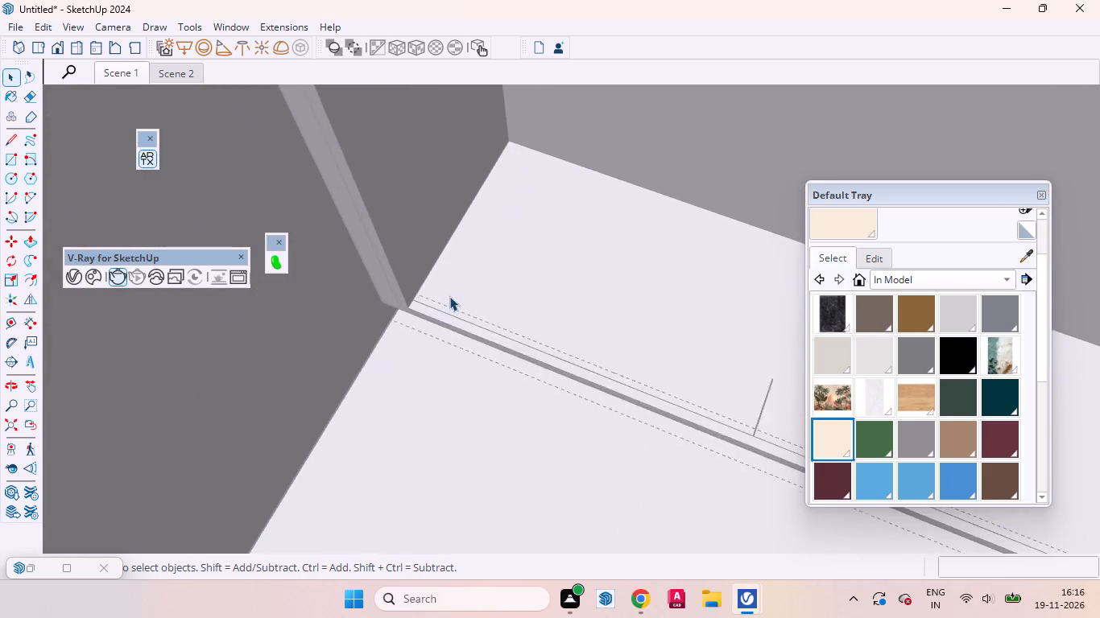
scroll(449, 296, "up", 12)
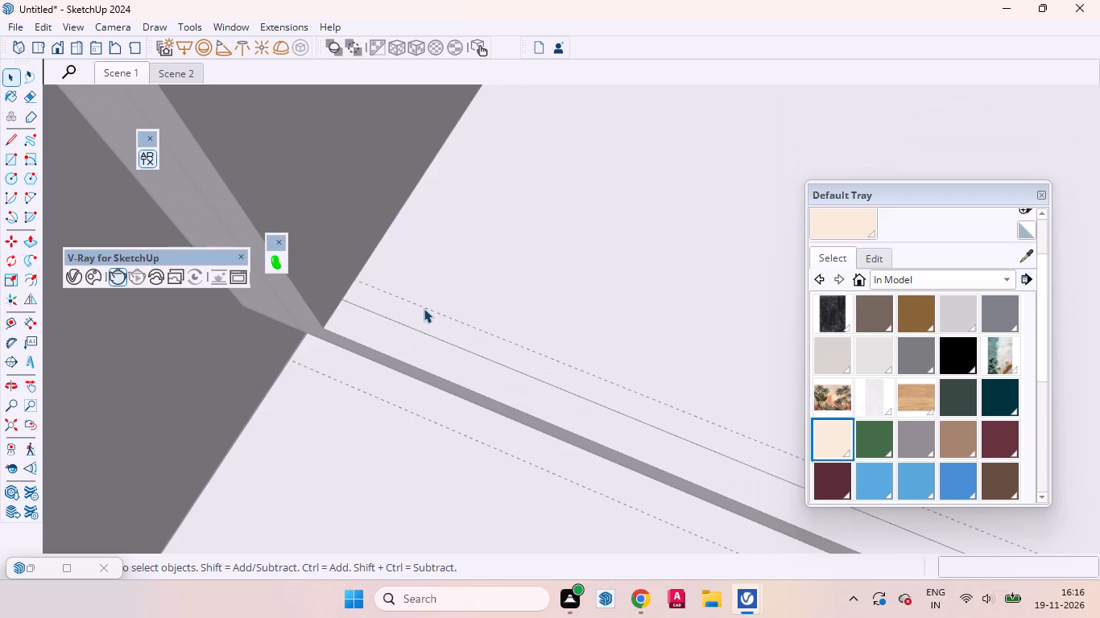
key("r")
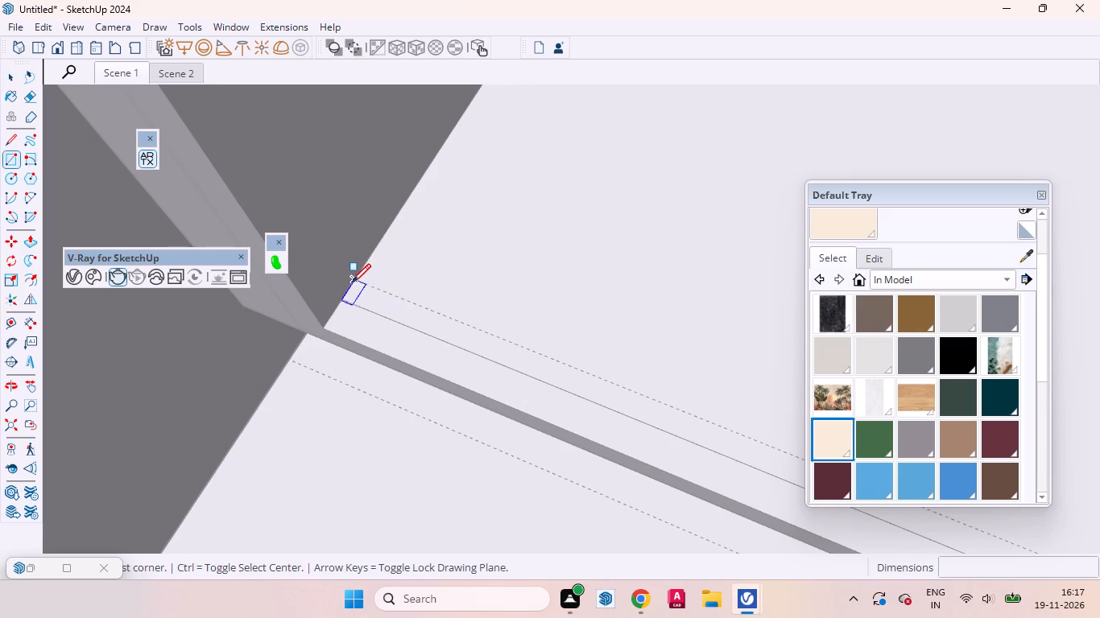
left_click(358, 281)
scroll(390, 336, "down", 4)
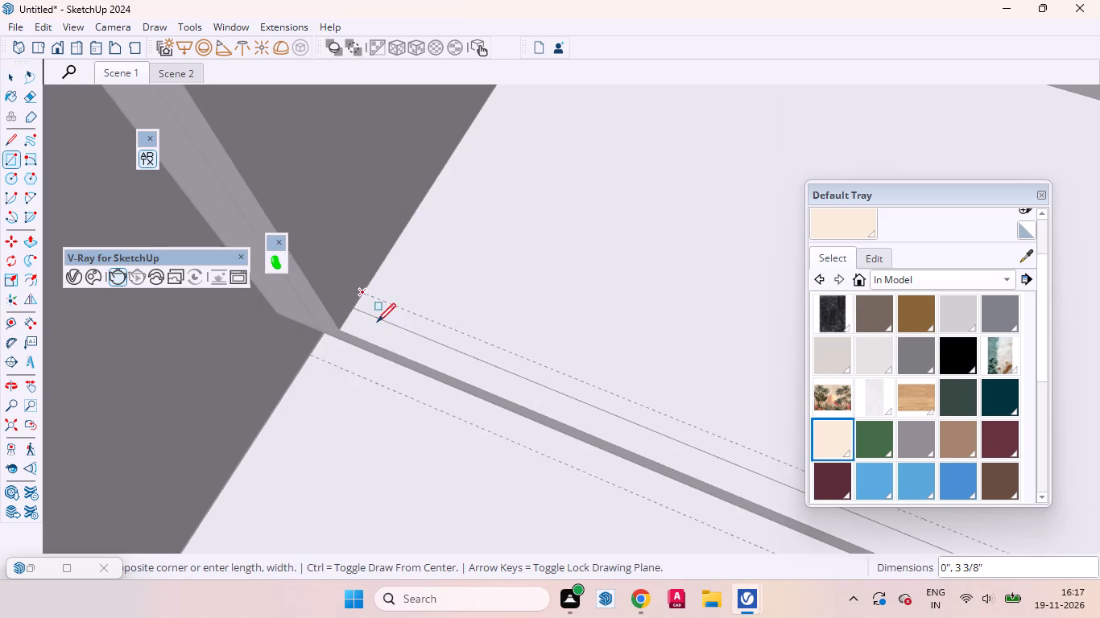
scroll(377, 322, "down", 9)
scroll(377, 322, "up", 1)
scroll(377, 322, "down", 1)
scroll(377, 322, "up", 1)
scroll(377, 322, "down", 1)
scroll(671, 427, "up", 6)
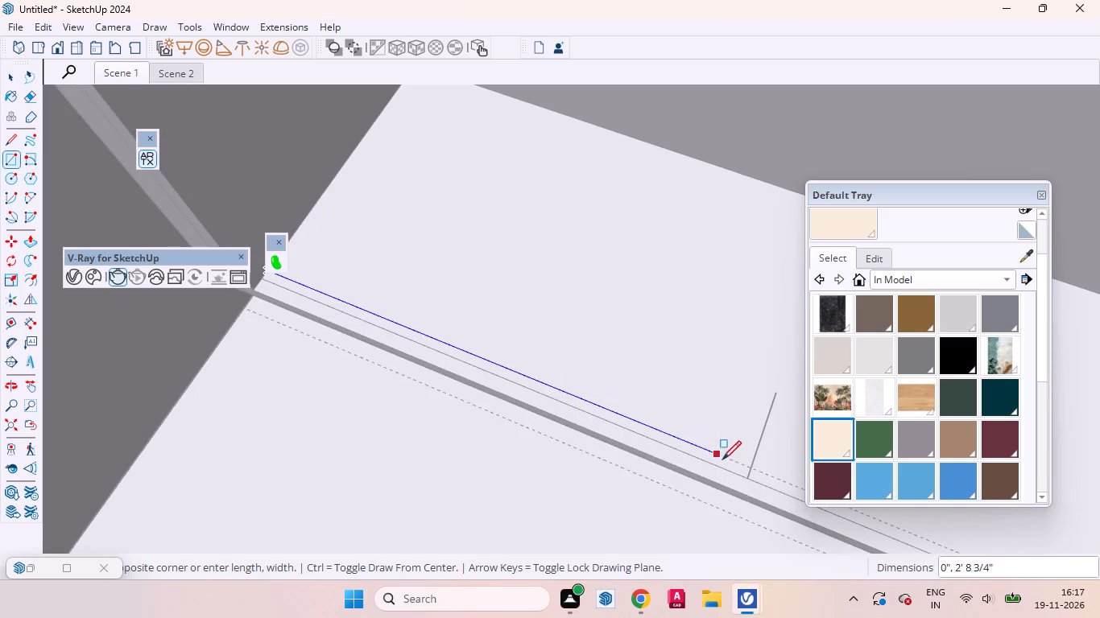
scroll(722, 459, "up", 4)
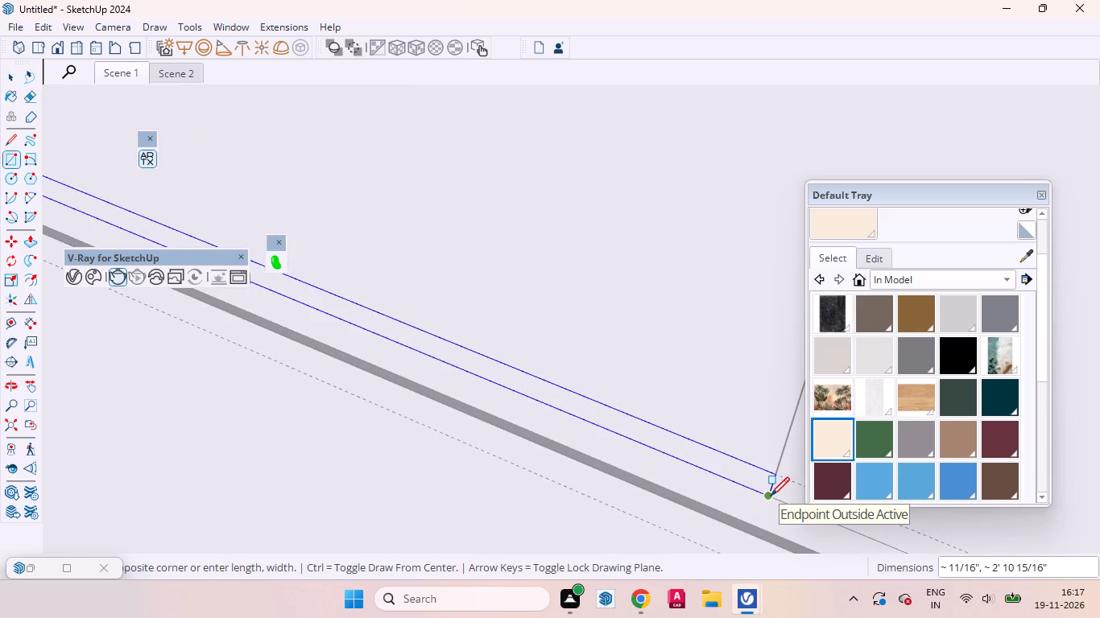
left_click(771, 496)
Push/Pull the thin shutter rectangle up to the wardrobe frame's upper inner edge, about 8'4 5/16" high.
key("p")
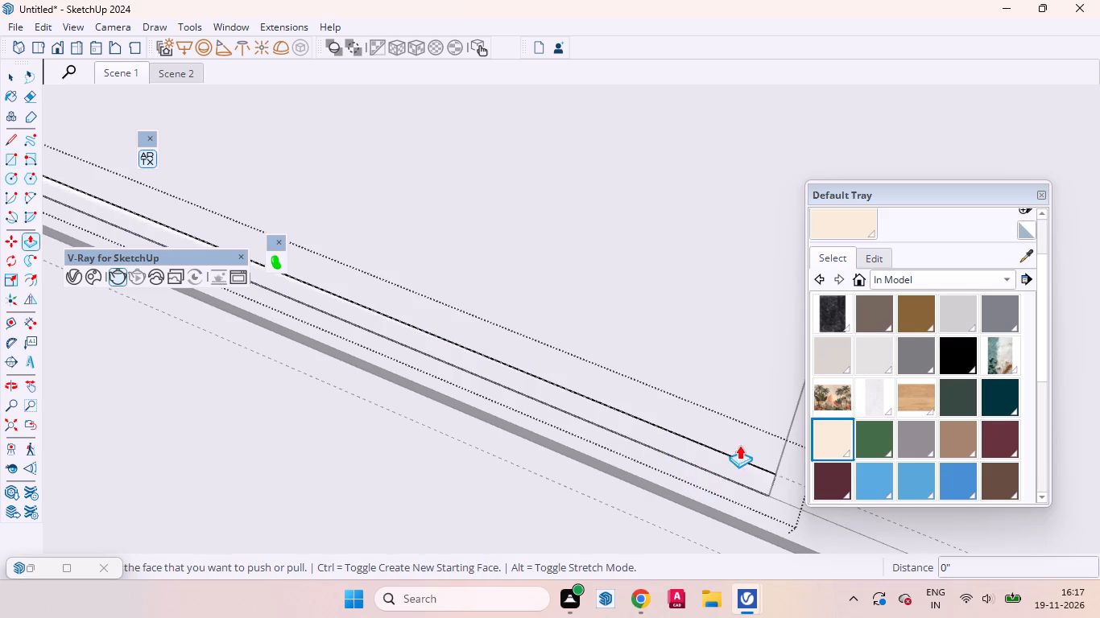
left_click(717, 453)
scroll(691, 358, "down", 17)
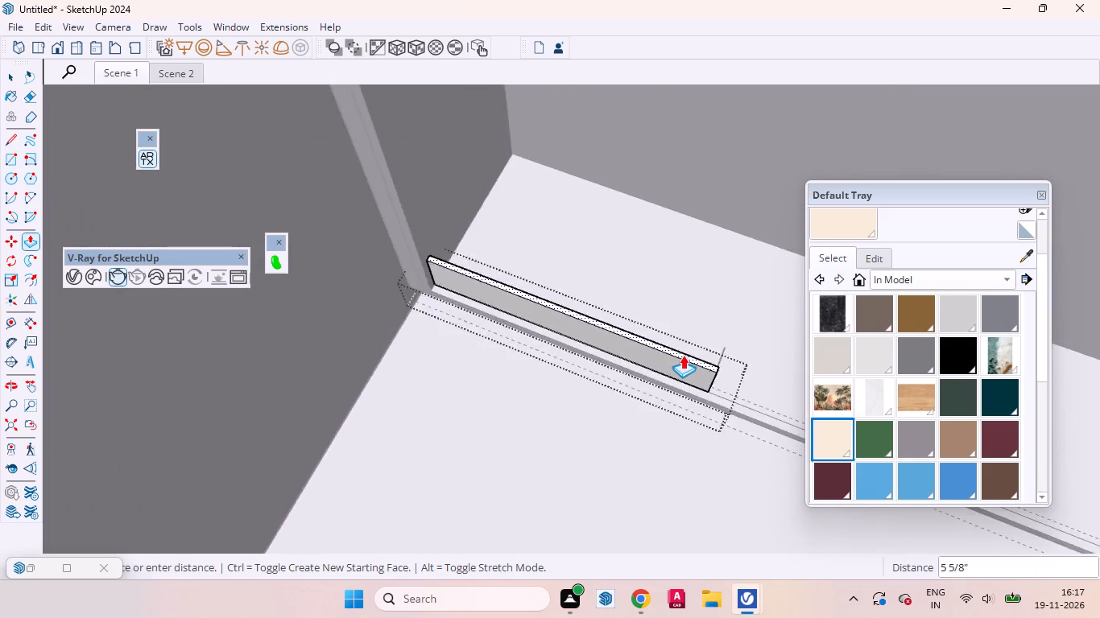
scroll(683, 355, "down", 14)
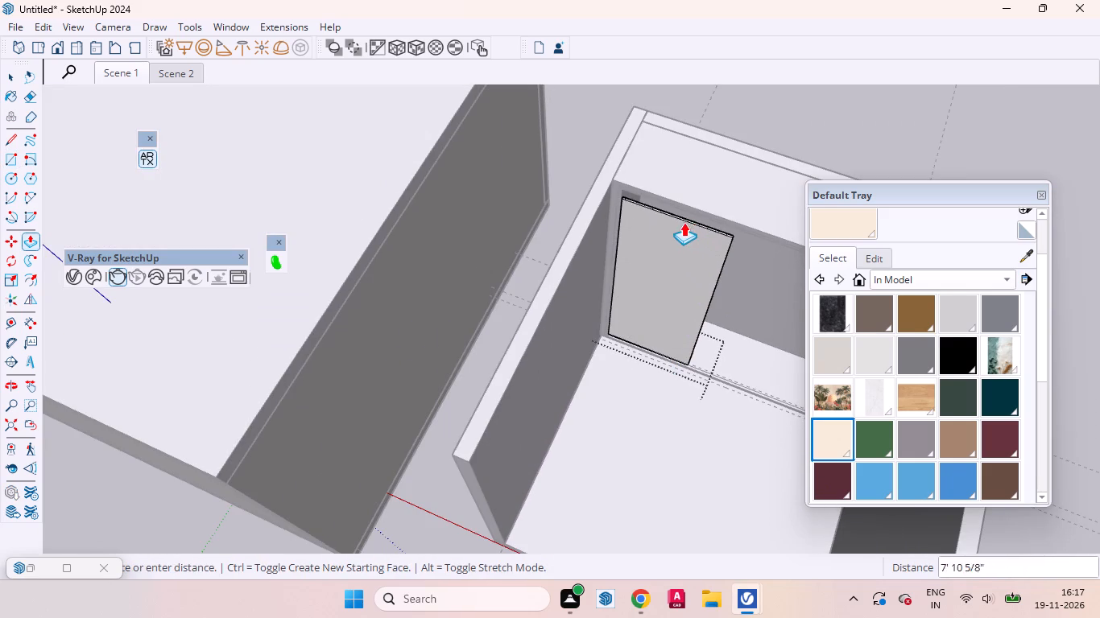
middle_click_drag(671, 209, 651, 68)
scroll(657, 117, "up", 7)
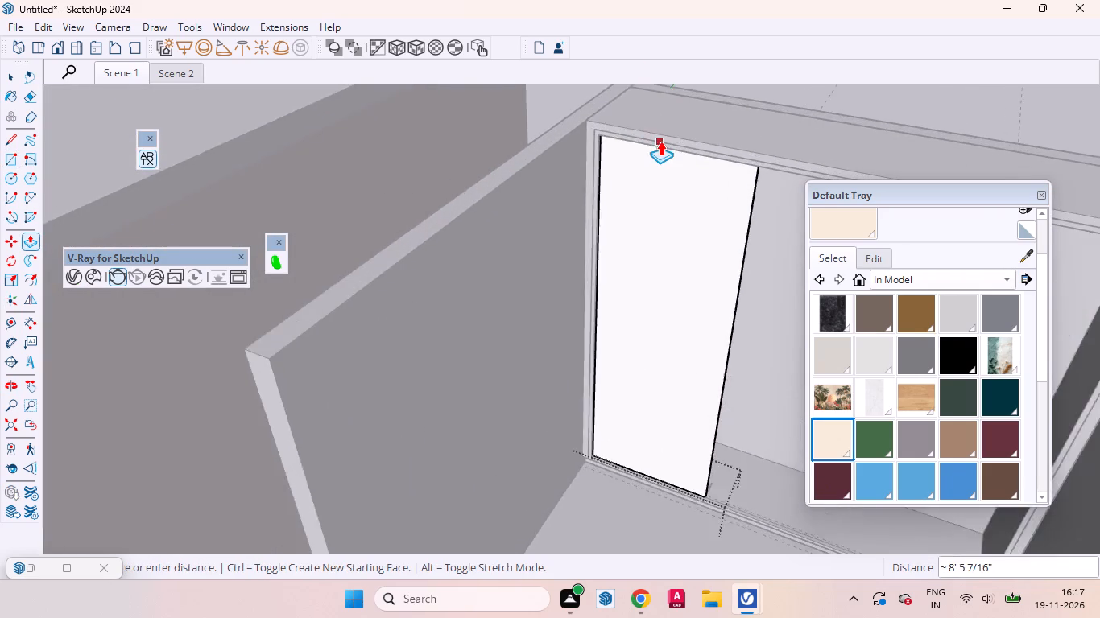
scroll(660, 141, "up", 8)
left_click(634, 144)
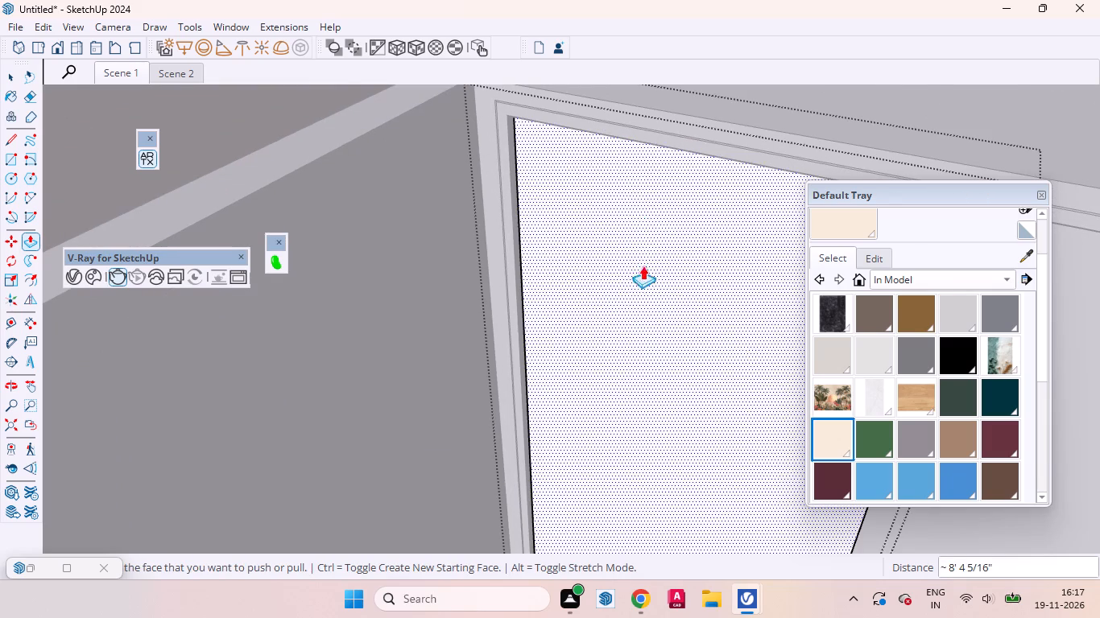
key("space")
Leave the shutter's group and delete the short marker line on the wardrobe floor, inside the wardrobe's group.
scroll(544, 271, "down", 16)
scroll(517, 245, "up", 1)
scroll(516, 245, "down", 1)
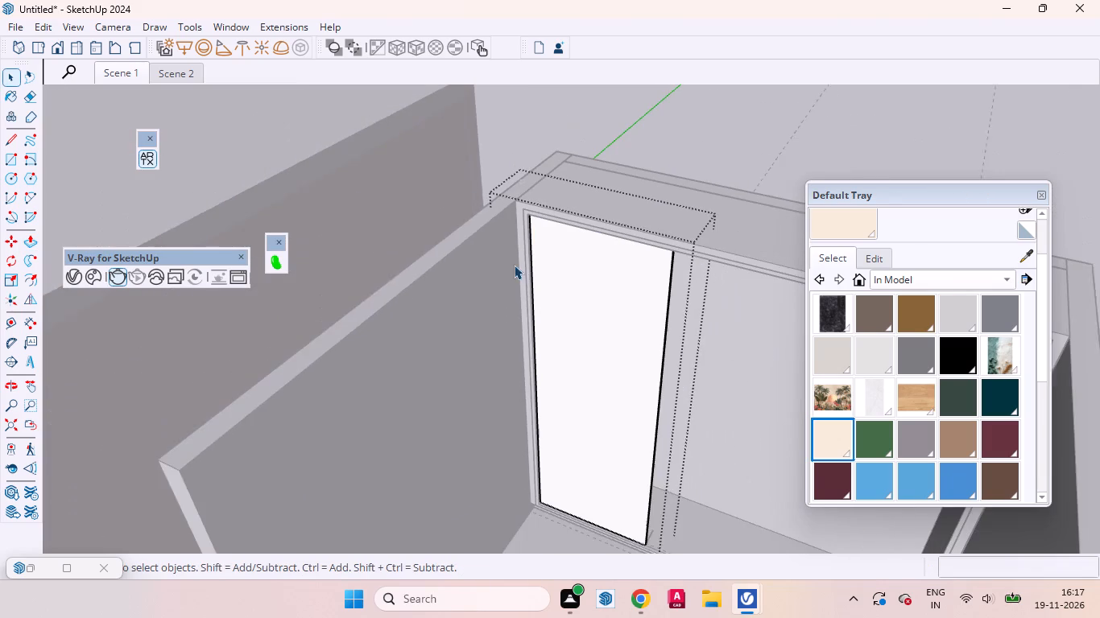
scroll(759, 579, "up", 4)
scroll(536, 309, "up", 1)
scroll(536, 309, "down", 7)
left_click(696, 206)
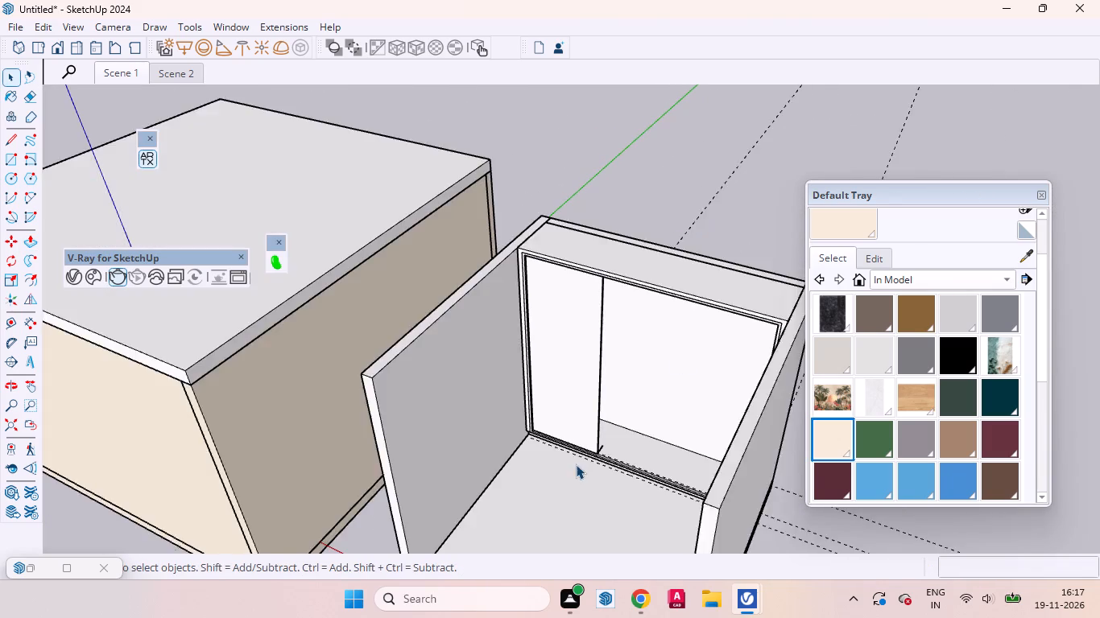
scroll(576, 464, "up", 16)
left_click(590, 438)
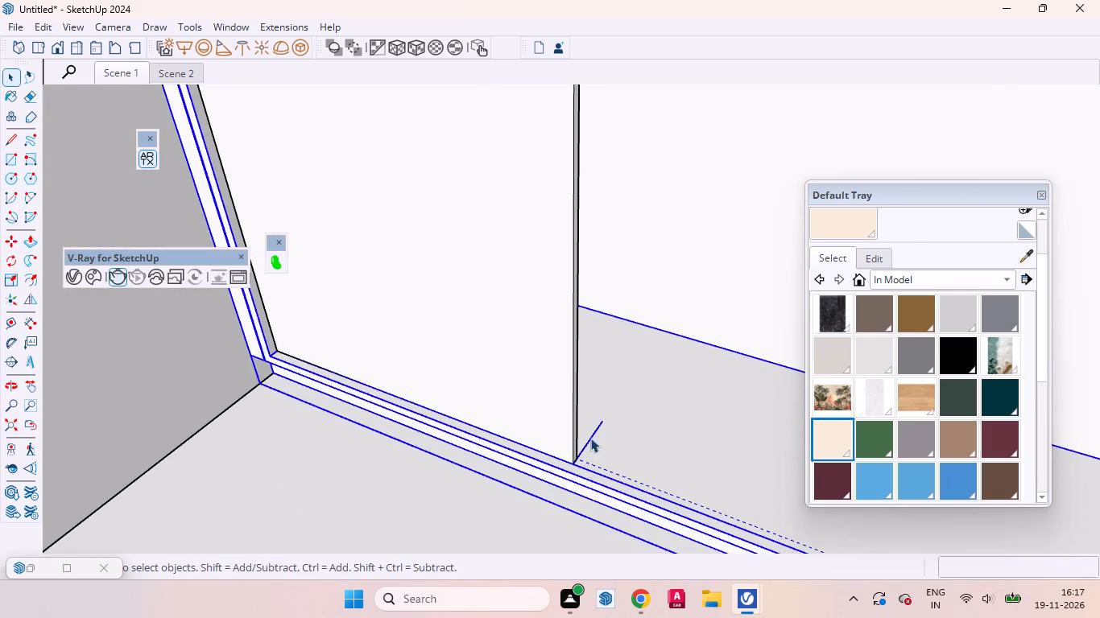
triple_click(590, 438)
left_click(590, 438)
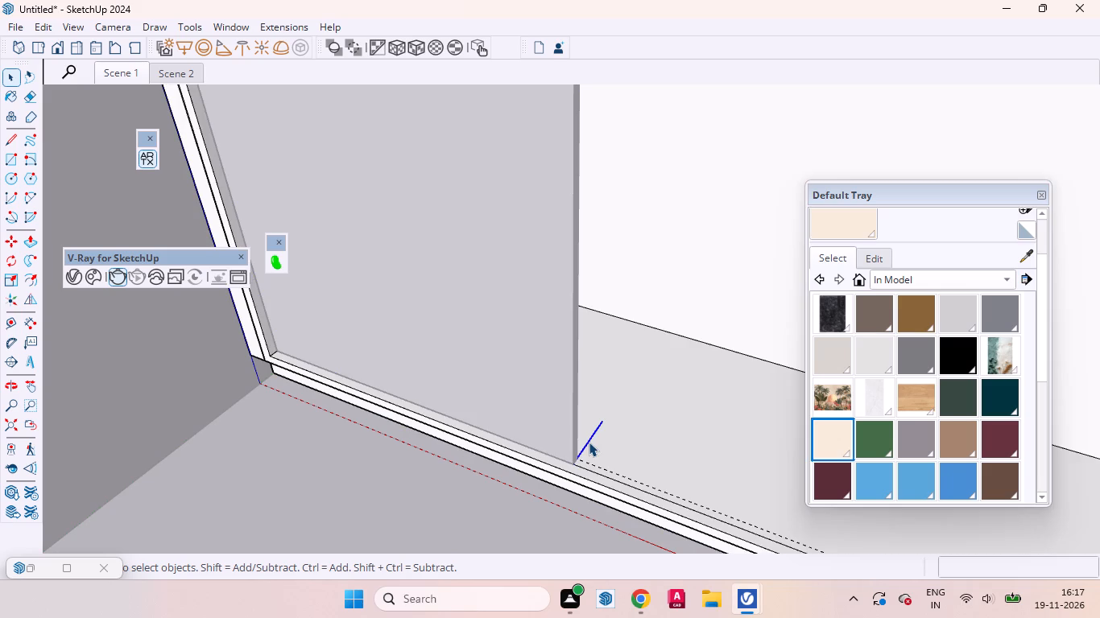
key("Delete")
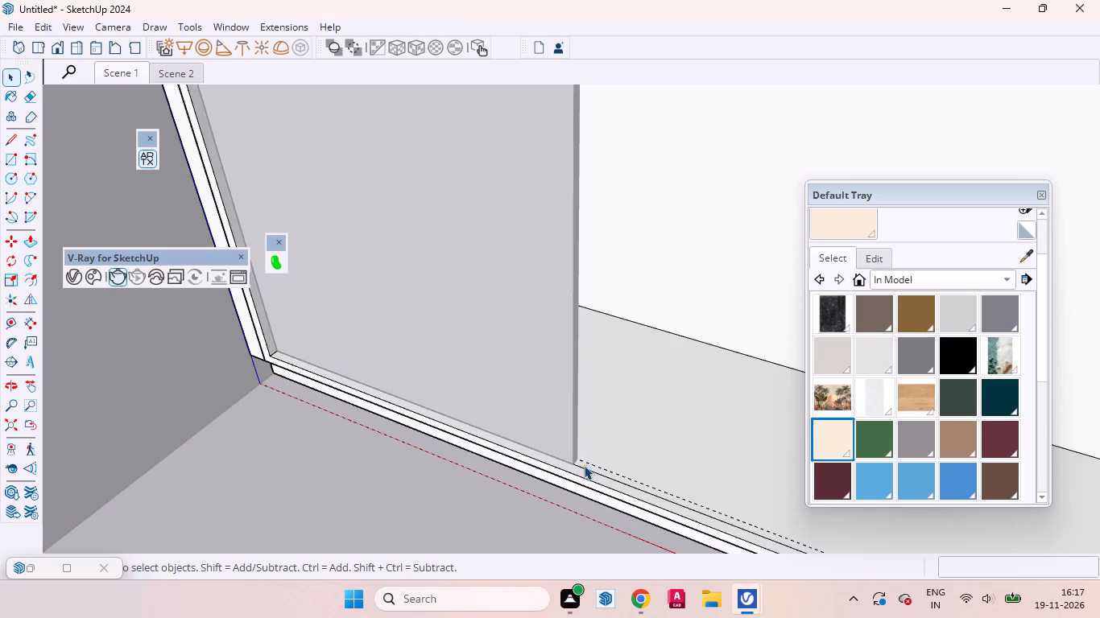
Try to leave the wardrobe's group and return to the surrounding model.
scroll(542, 447, "down", 6)
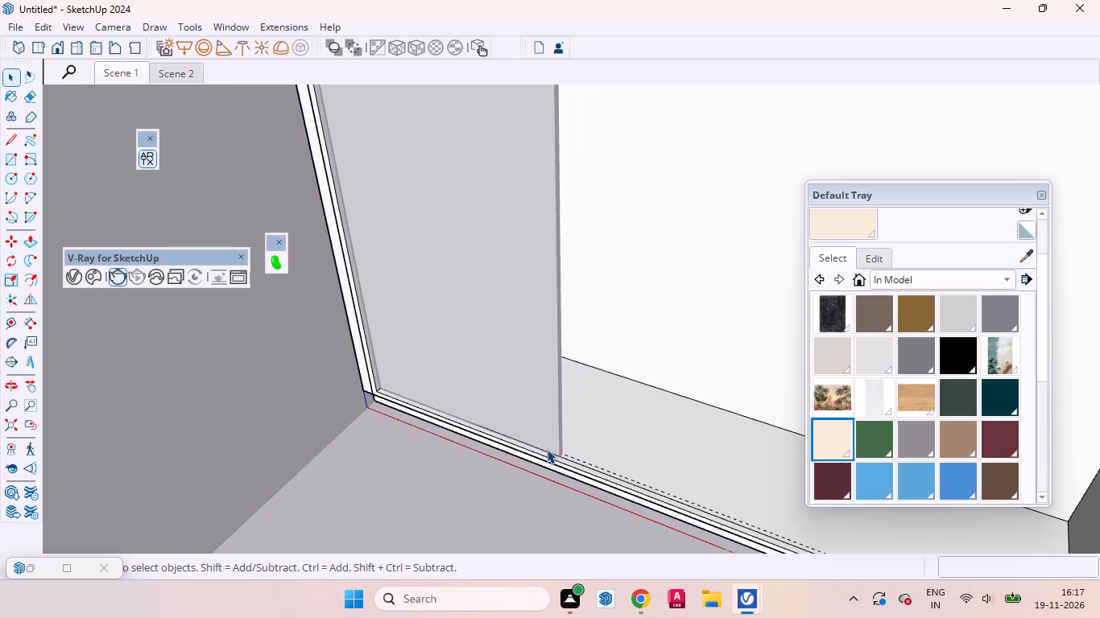
scroll(508, 451, "down", 2)
scroll(508, 454, "up", 1)
scroll(508, 454, "down", 10)
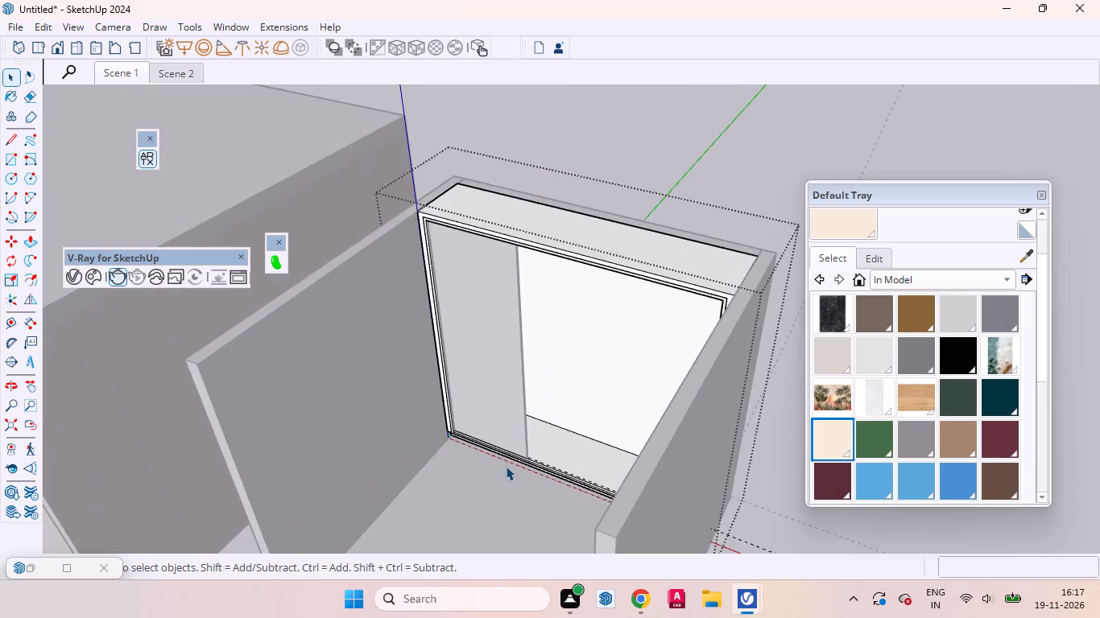
scroll(506, 466, "down", 3)
left_click(661, 271)
left_click(631, 238)
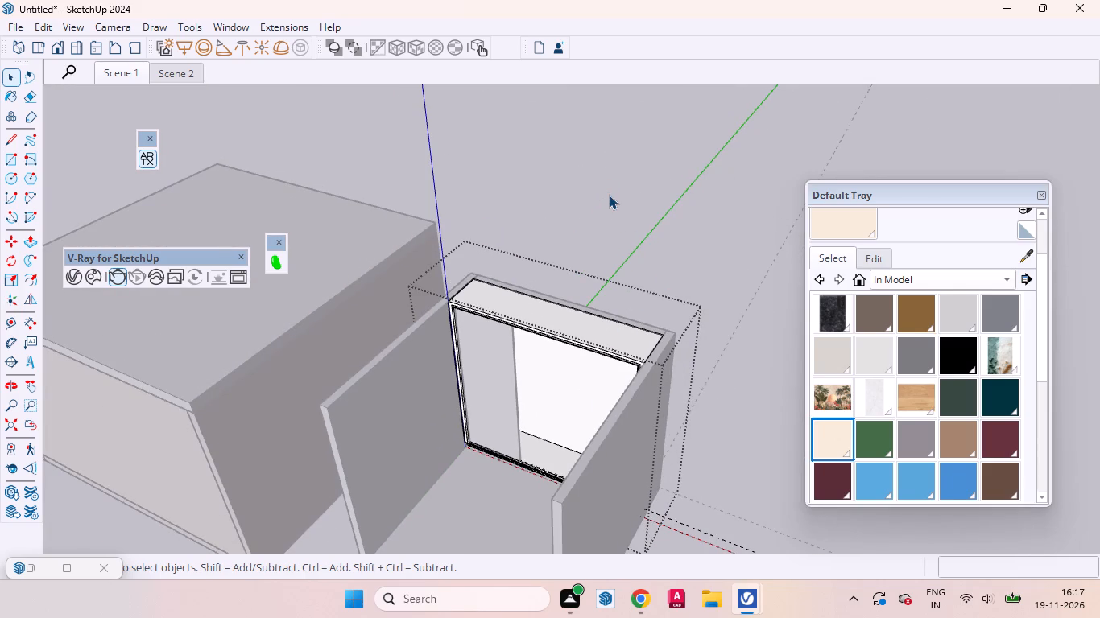
left_click(668, 232)
triple_click(709, 262)
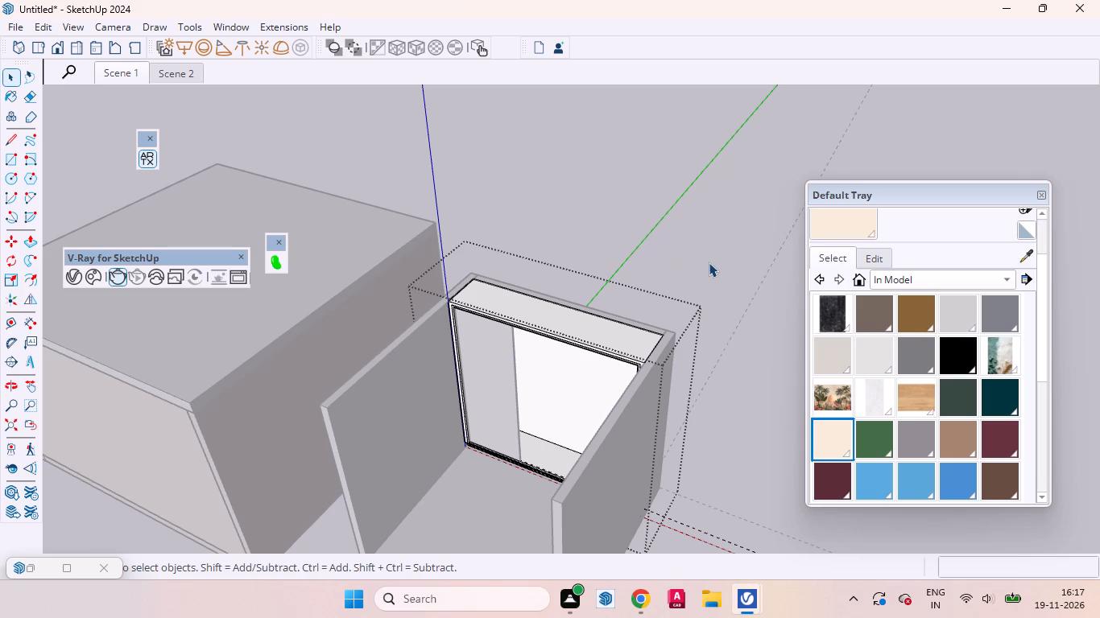
left_click(706, 256)
left_click(710, 249)
middle_click_drag(513, 354, 593, 243)
double_click(684, 262)
left_click_drag(691, 260, 694, 245)
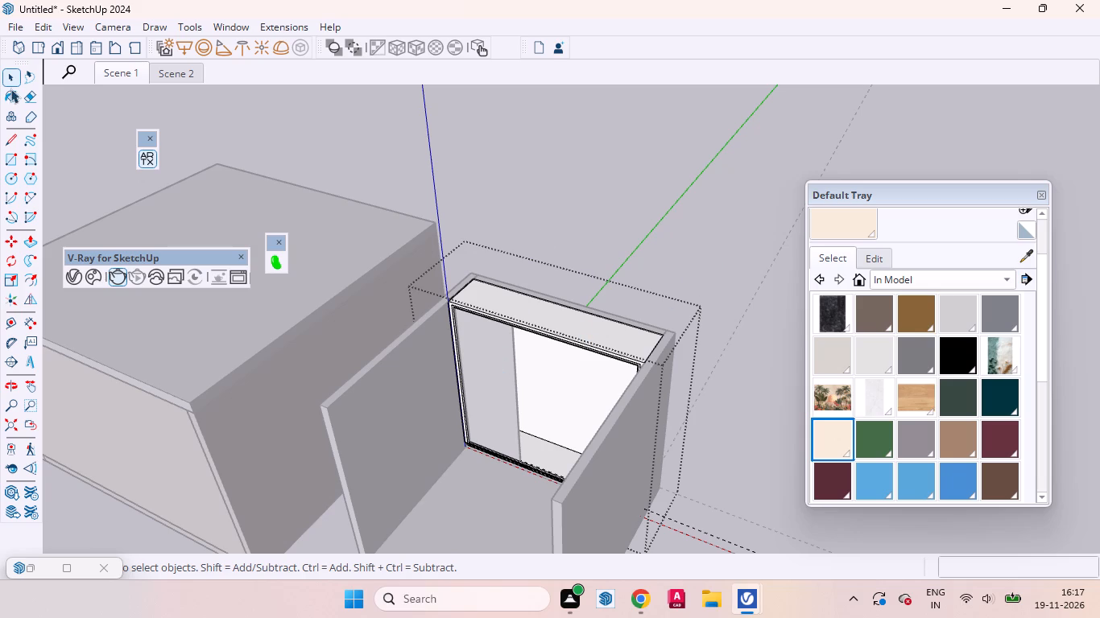
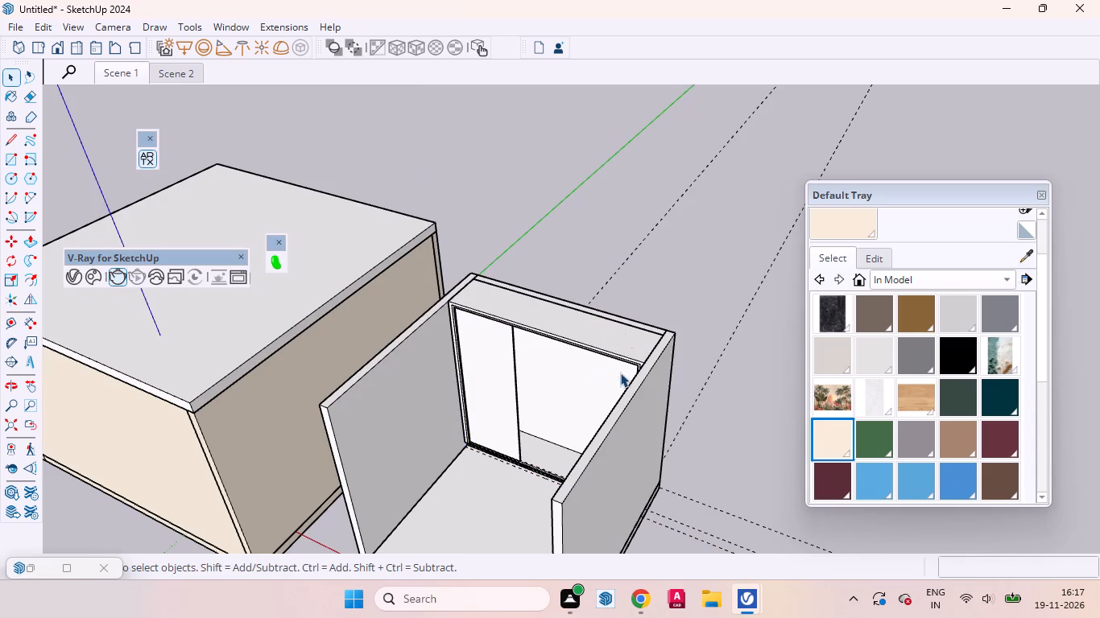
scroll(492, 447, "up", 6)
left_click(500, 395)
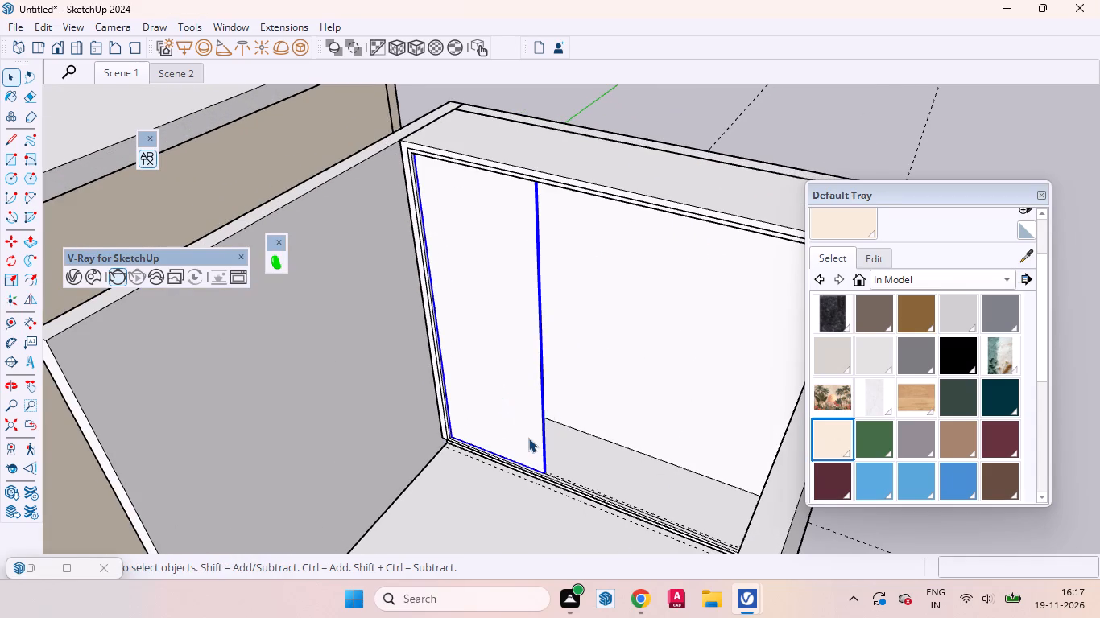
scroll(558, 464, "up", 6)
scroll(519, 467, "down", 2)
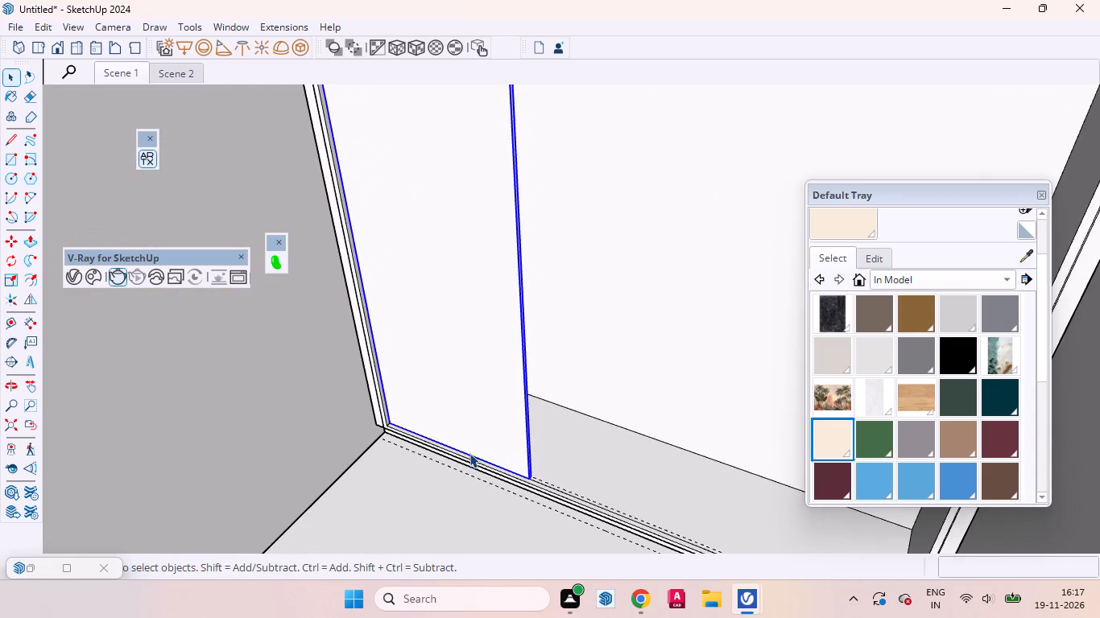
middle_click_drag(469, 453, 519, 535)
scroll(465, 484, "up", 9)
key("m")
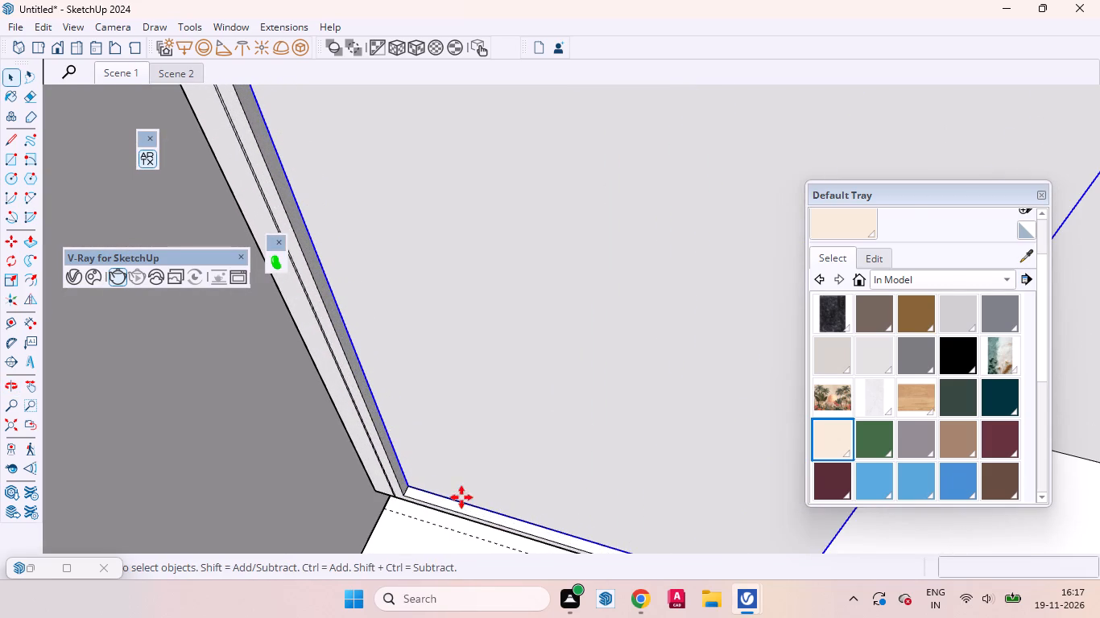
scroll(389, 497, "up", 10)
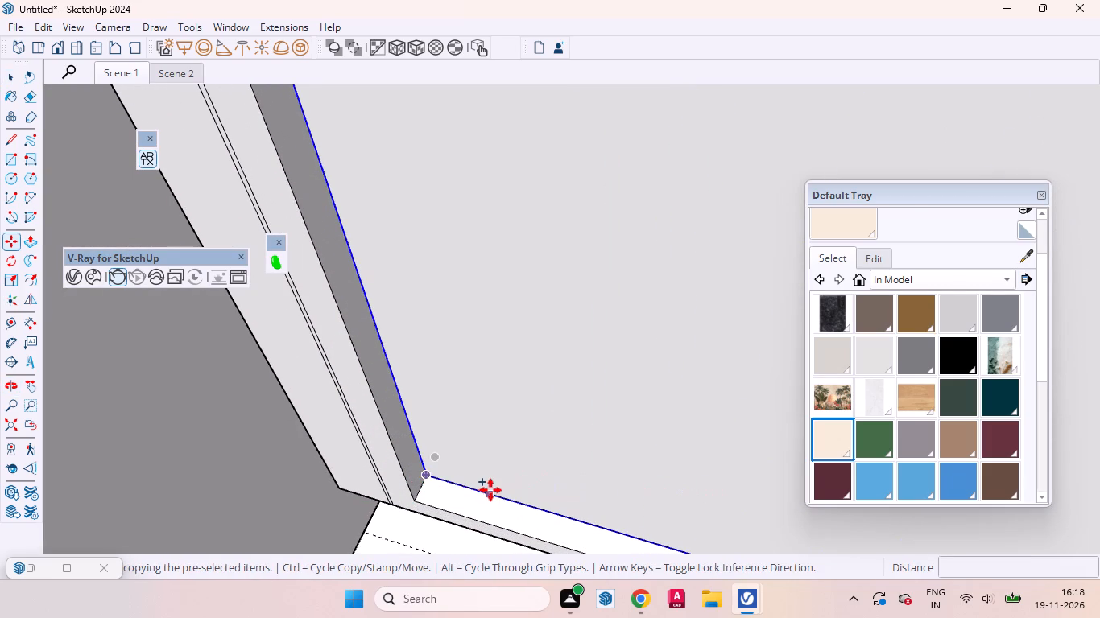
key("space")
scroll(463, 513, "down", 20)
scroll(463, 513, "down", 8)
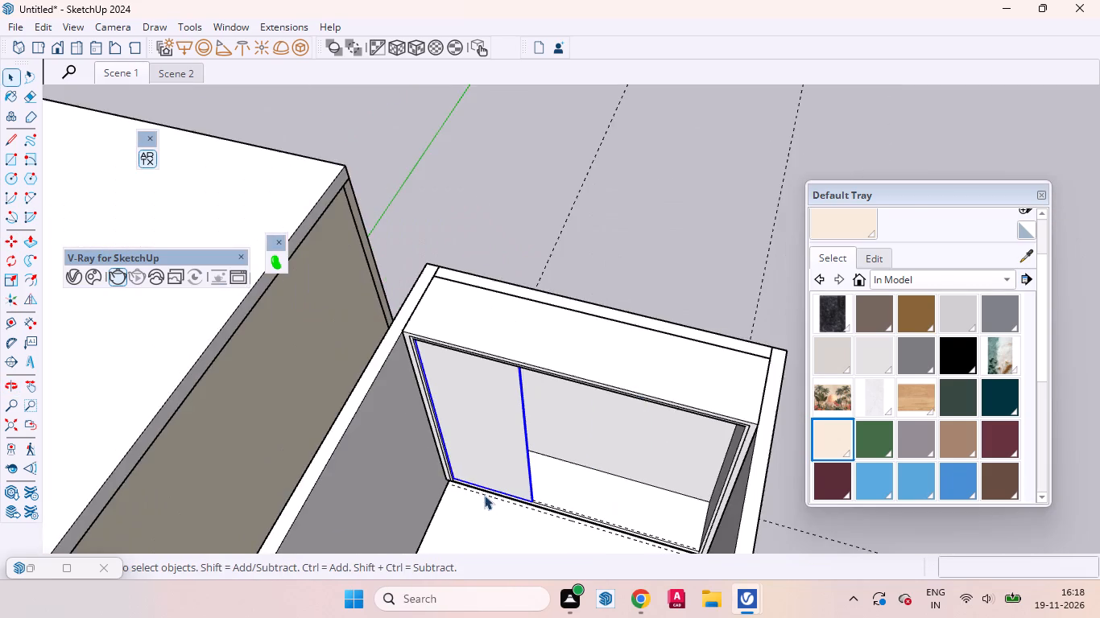
Inside the shutter's group, offset the front face's outline inward by 1" to form a border.
middle_click_drag(479, 482, 537, 356)
left_click(513, 378)
triple_click(508, 392)
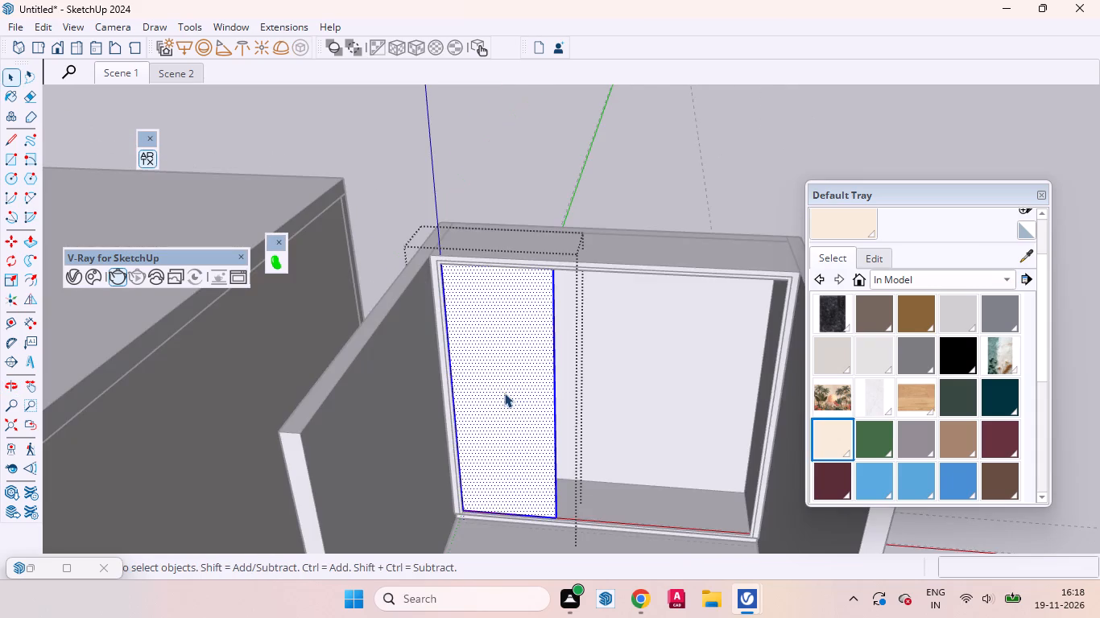
scroll(520, 380, "up", 6)
middle_click_drag(518, 392, 508, 343)
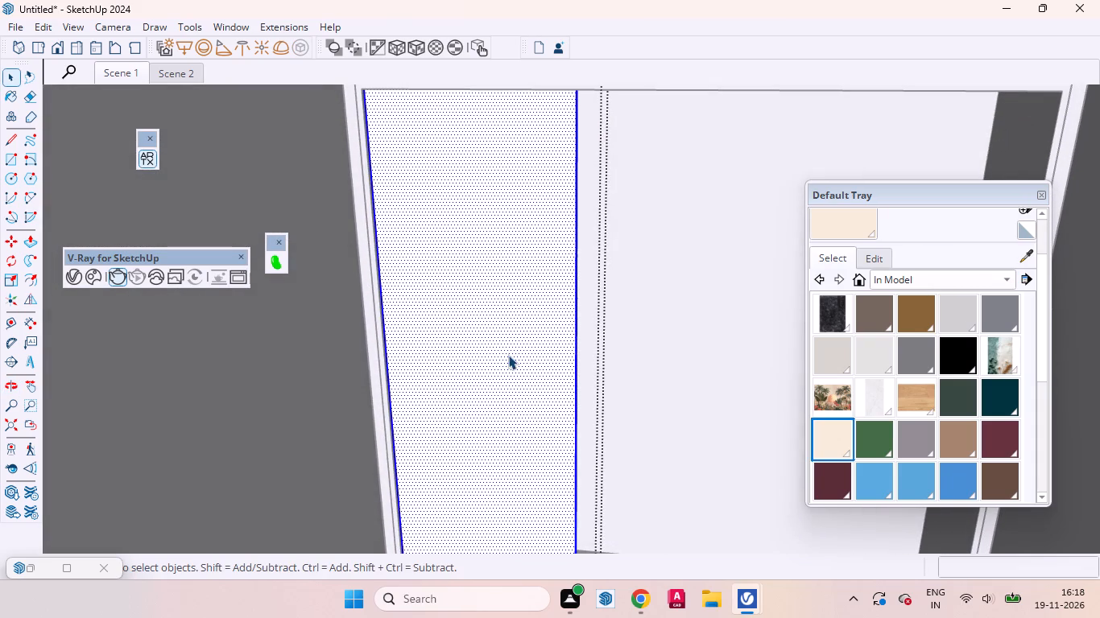
key("f")
left_click(407, 277)
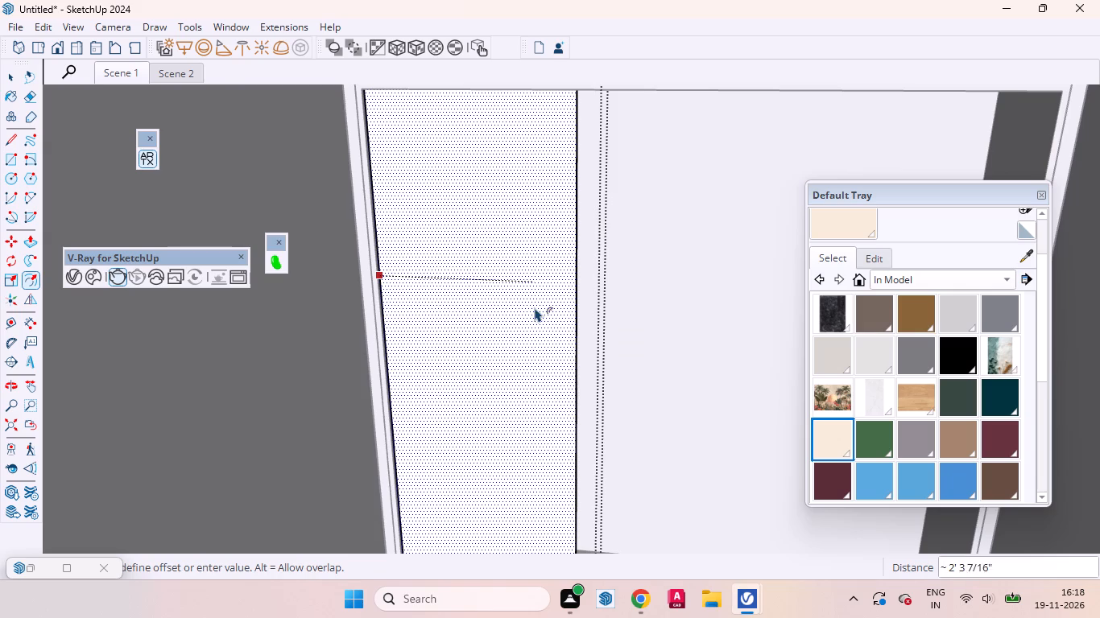
key("space")
key("f")
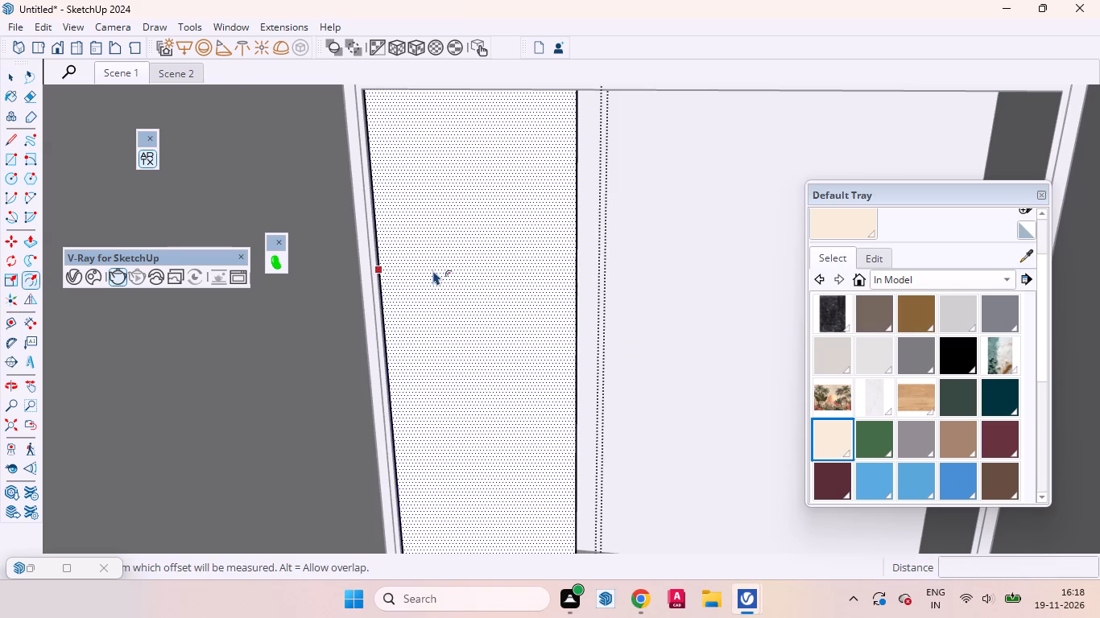
left_click(403, 267)
key("1")
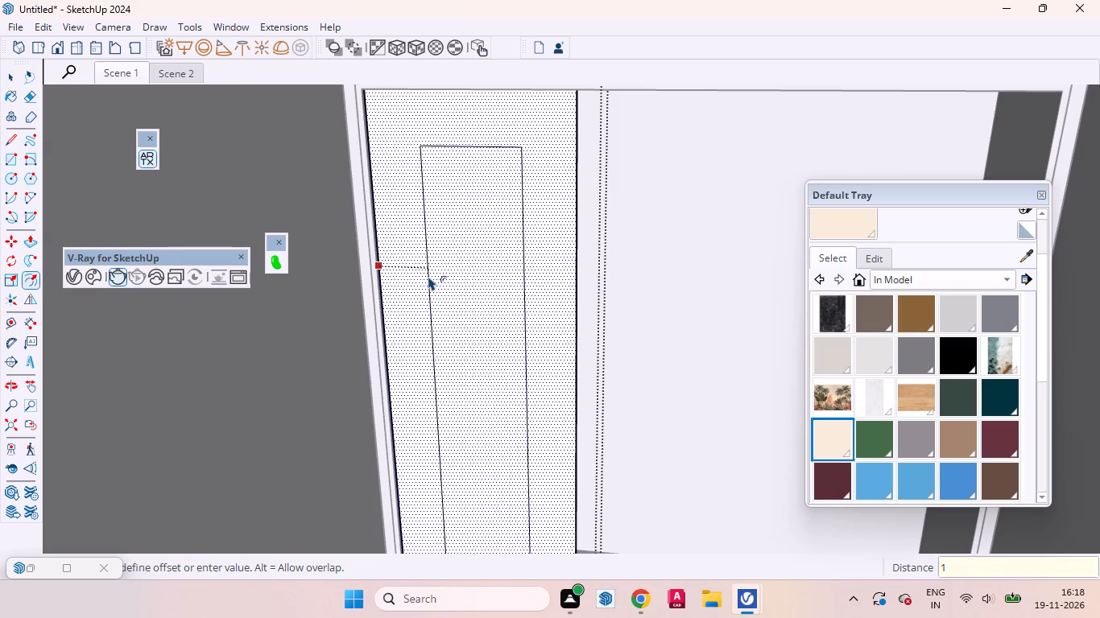
key("Return")
key("space")
Draw a horizontal line across the shutter's inner face, from one side of the border to the other near mid-height.
left_click(457, 271)
scroll(485, 371, "down", 3)
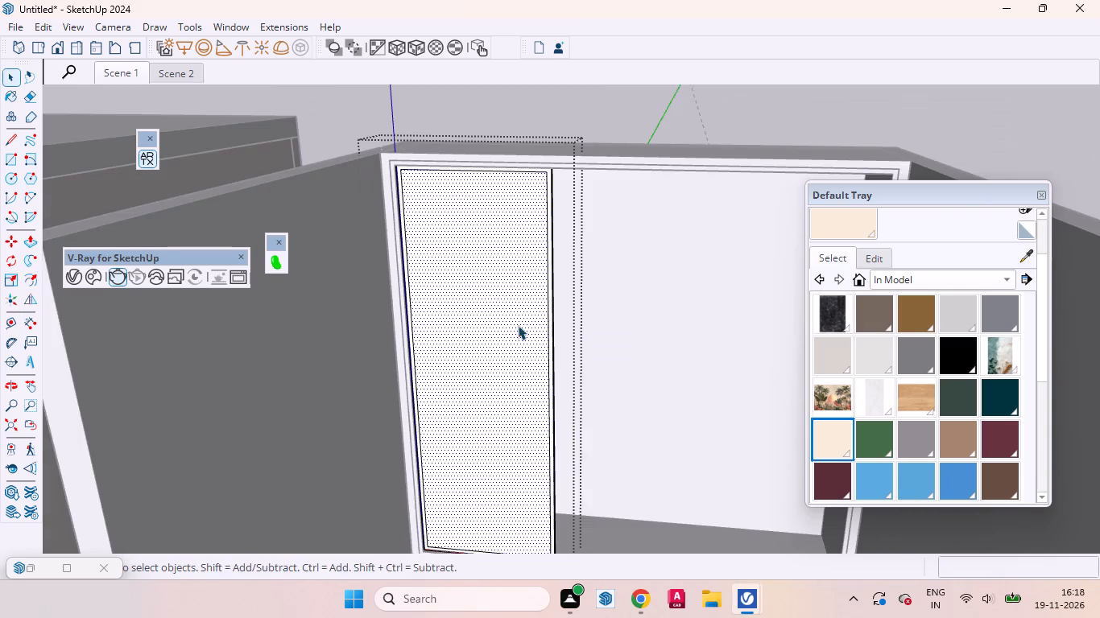
middle_click_drag(511, 312, 465, 362)
scroll(465, 396, "up", 3)
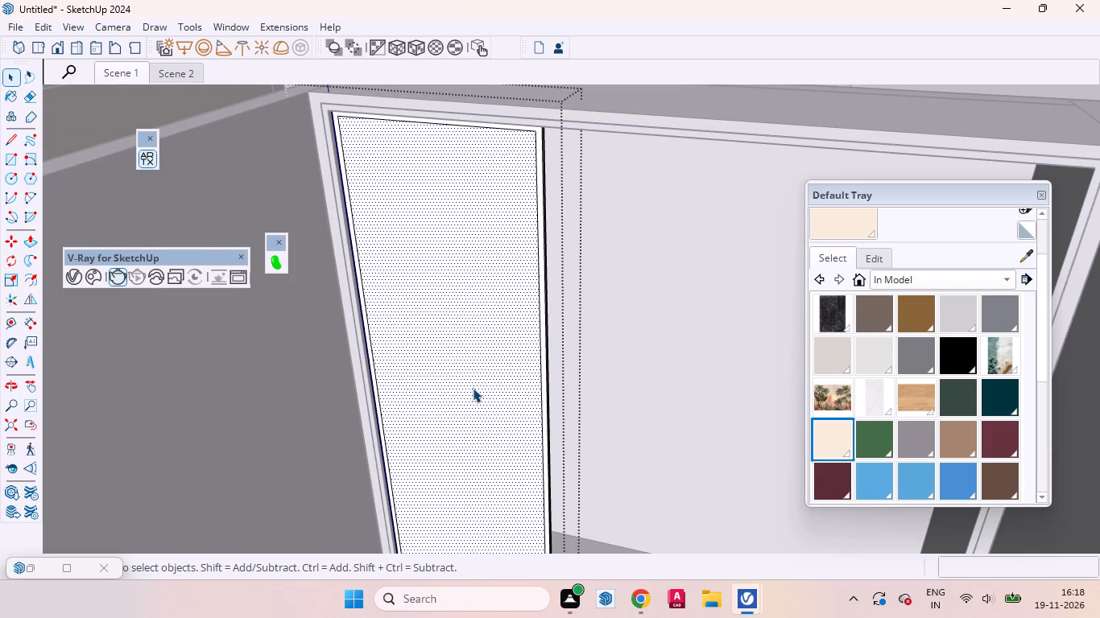
scroll(479, 379, "down", 3)
middle_click_drag(445, 406, 498, 370)
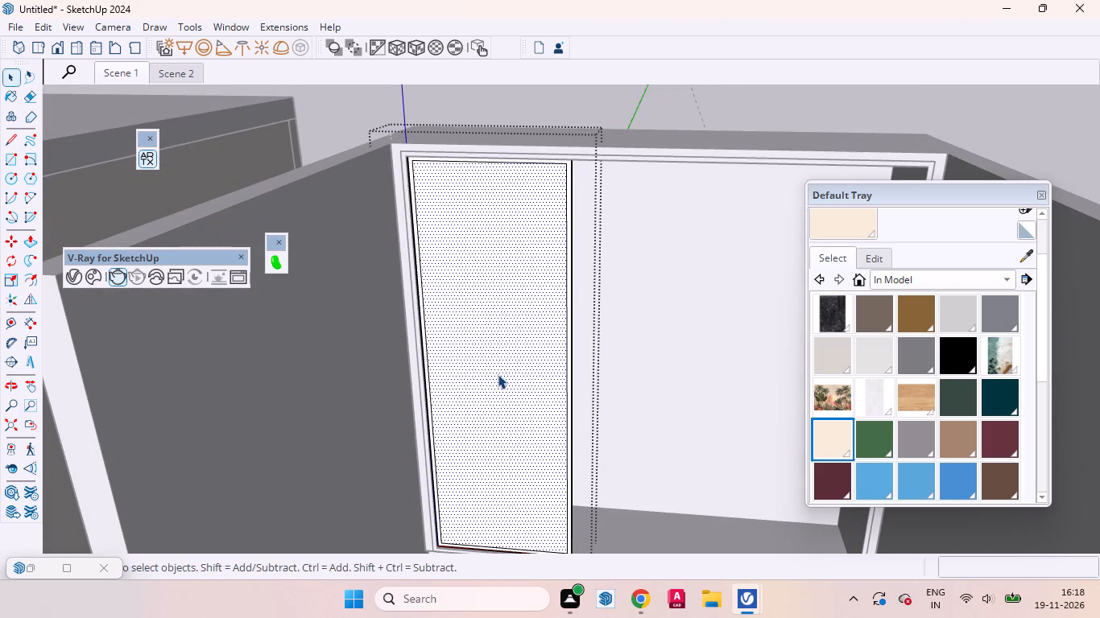
key("l")
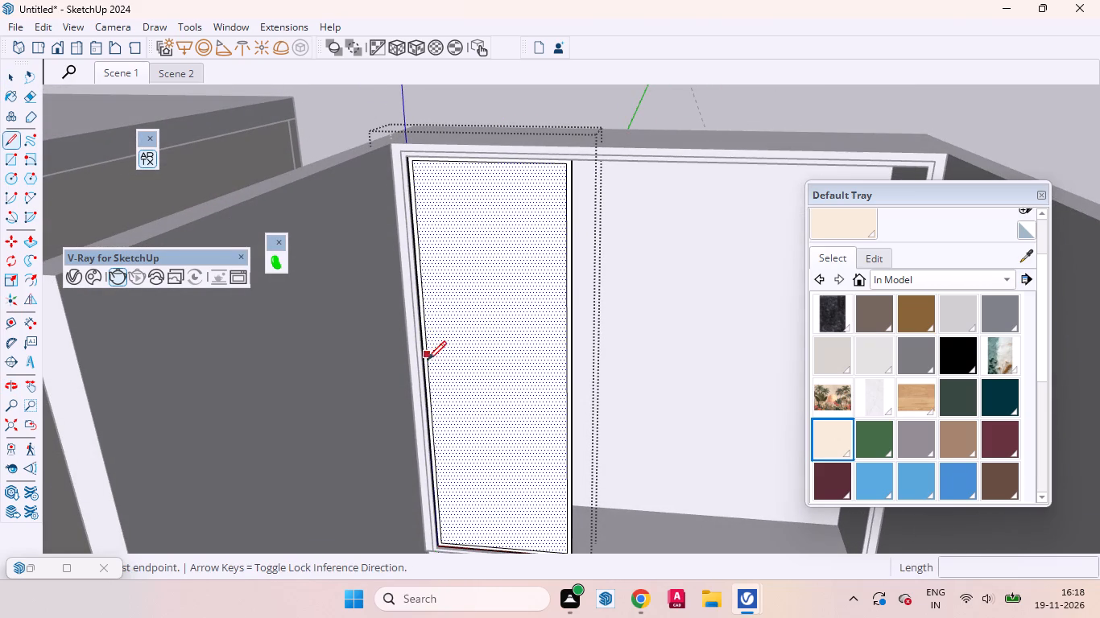
left_click(429, 373)
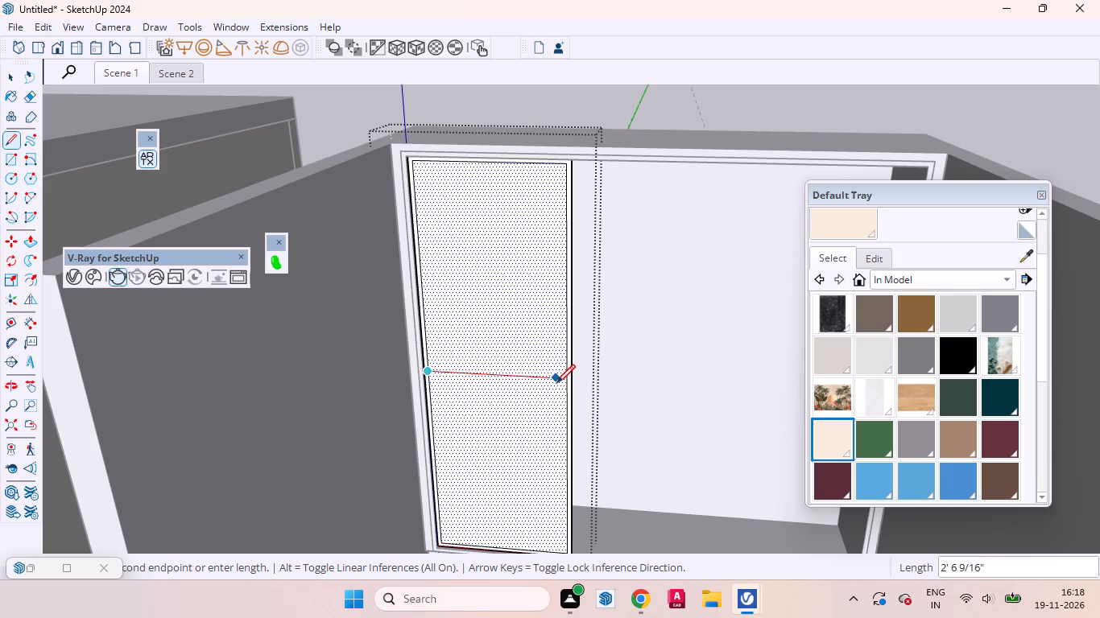
left_click(566, 381)
key("space")
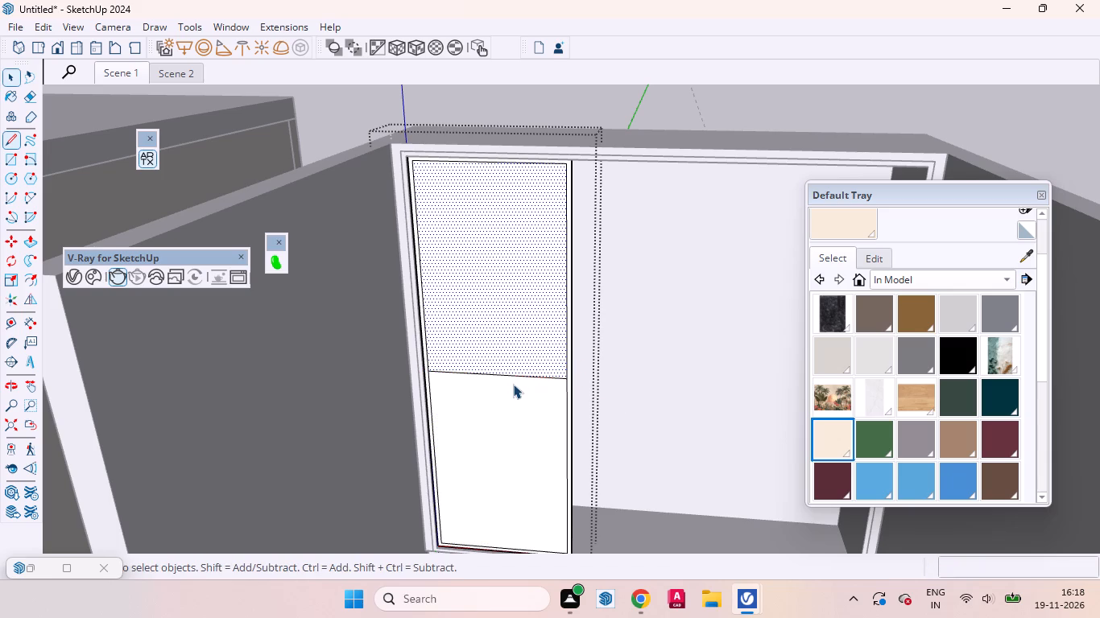
Copy the horizontal line 8" straight up on the shutter's inner face.
left_click(513, 376)
key("m")
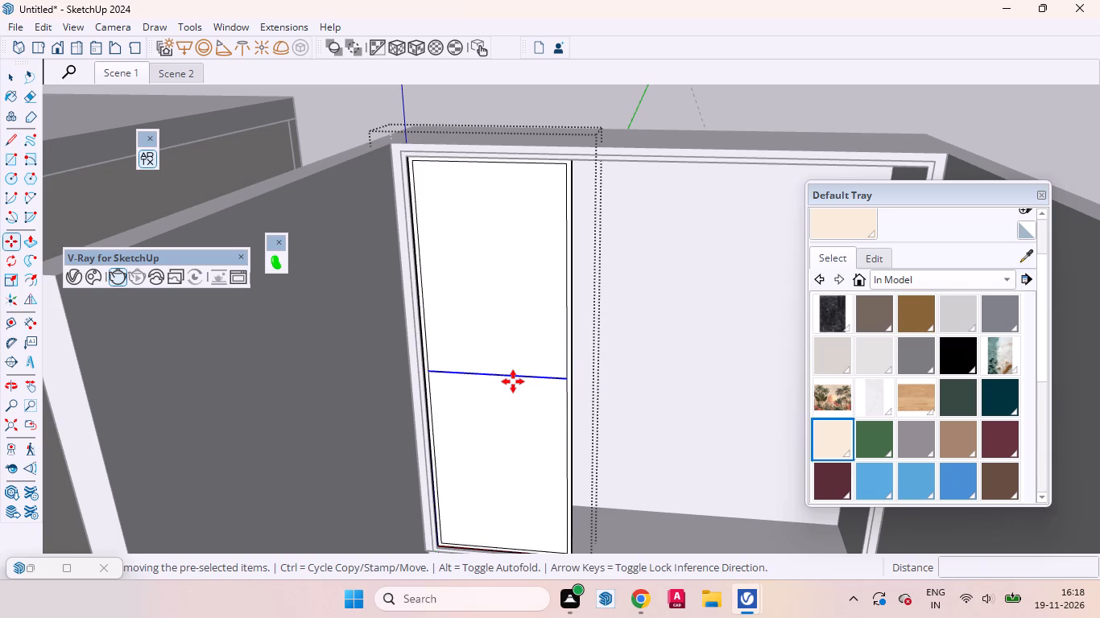
left_click(513, 381)
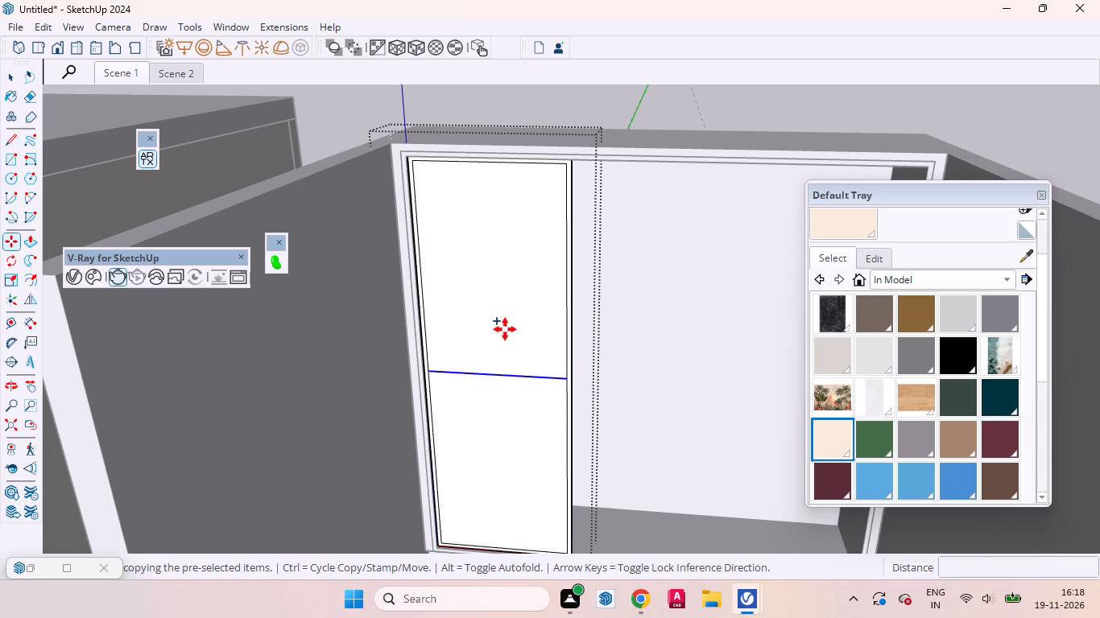
key("Up")
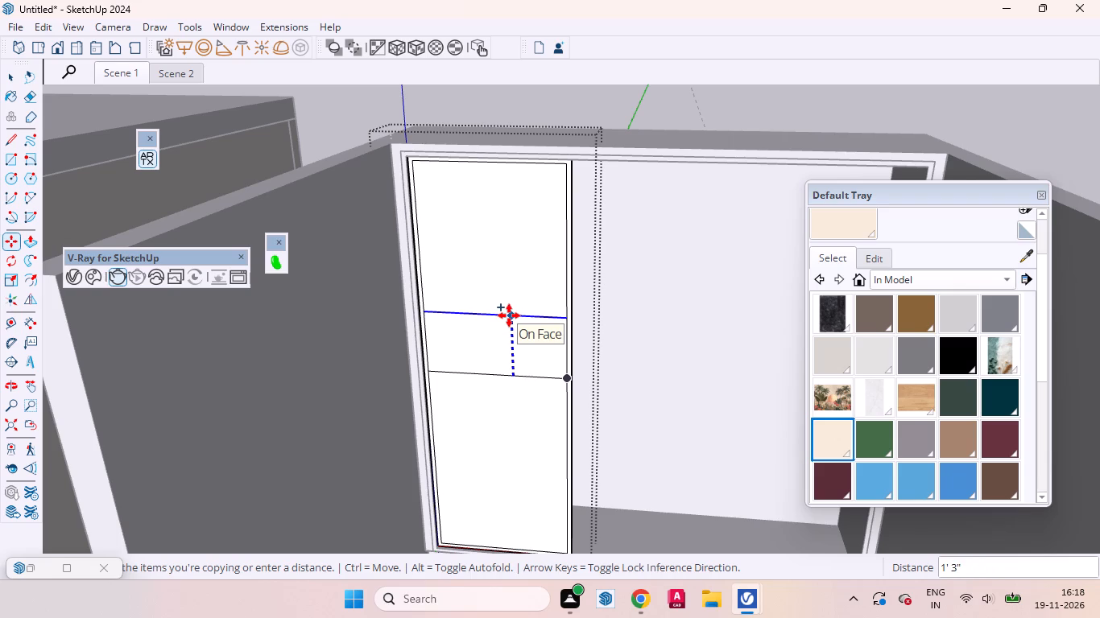
key("8")
key("Return")
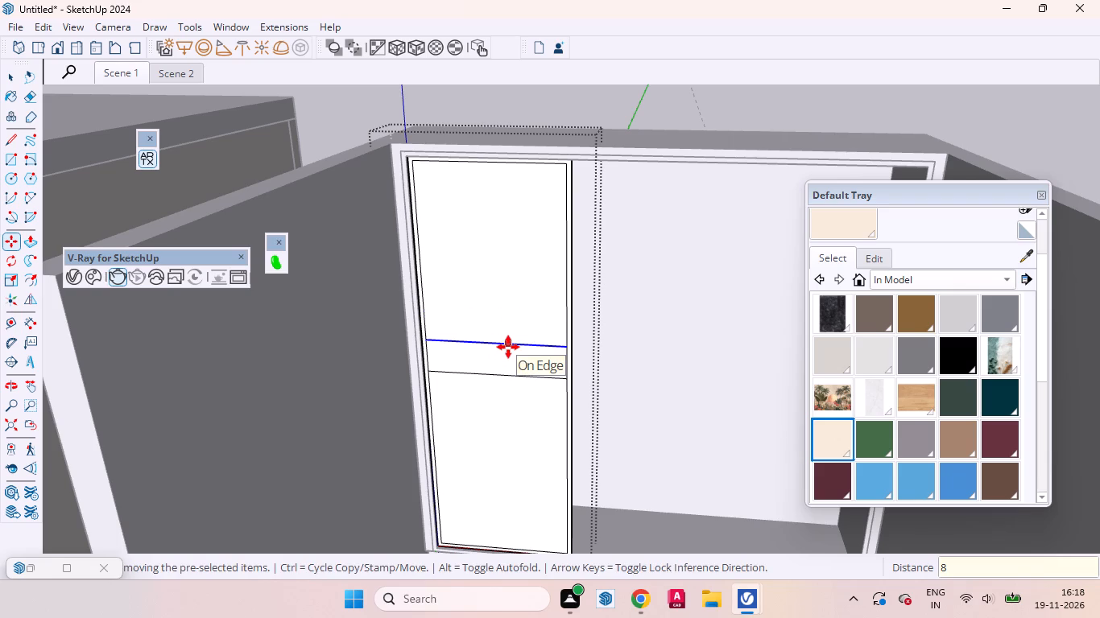
Copy the upper horizontal line 16" down, below the middle line.
left_click(508, 347)
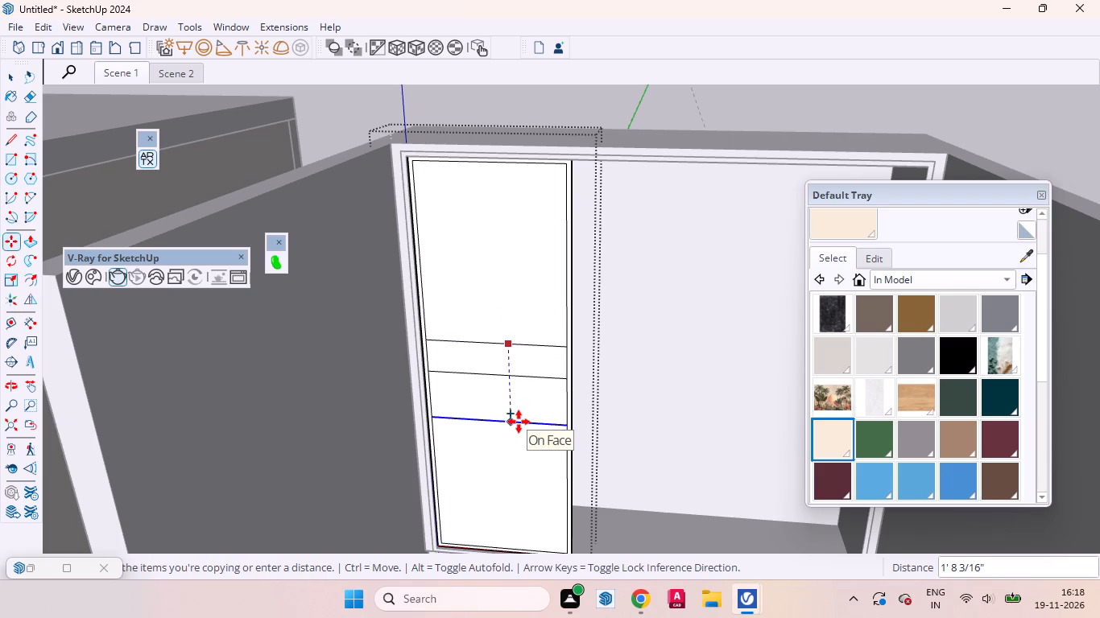
key("1")
key("6")
key("Return")
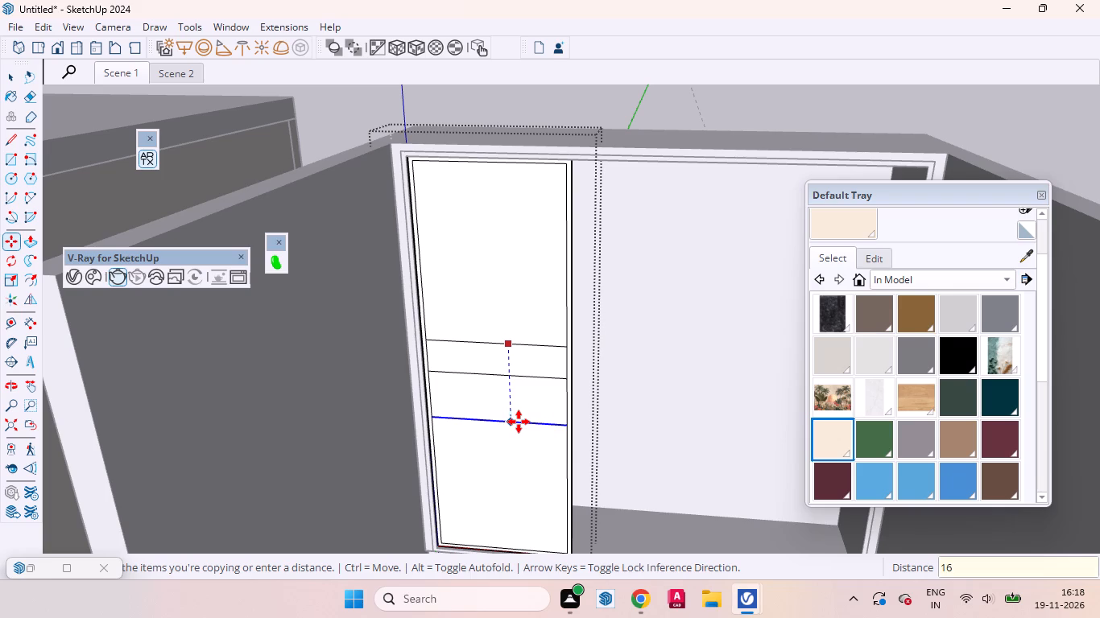
key("space")
Copy the uppermost horizontal line 2" up on the shutter face.
middle_click_drag(528, 383, 504, 305)
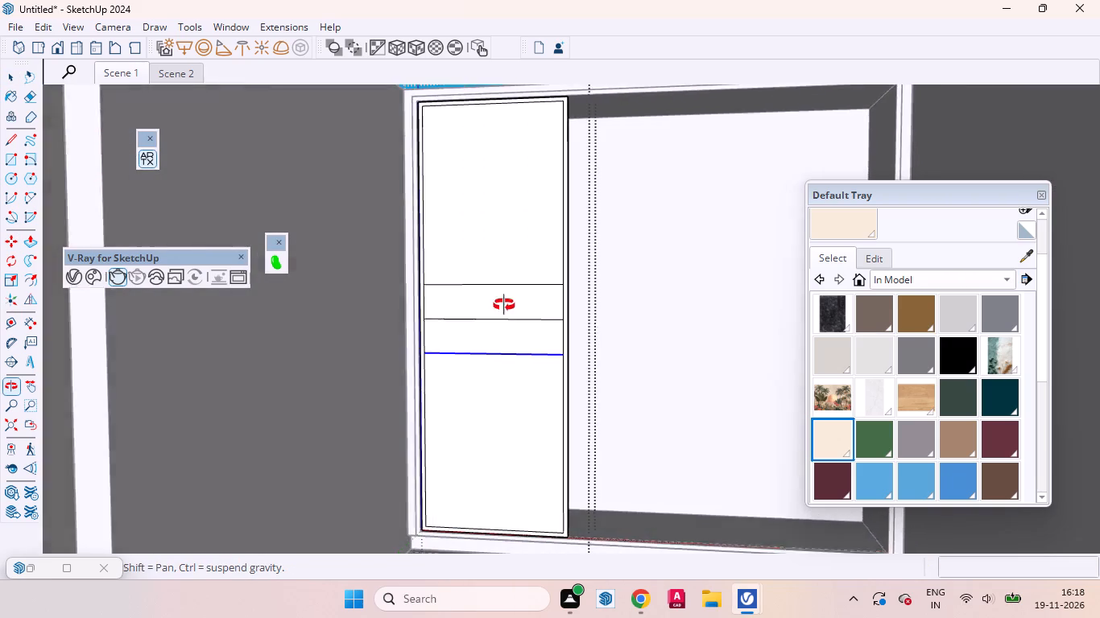
middle_click_drag(504, 305, 498, 353)
scroll(480, 321, "up", 3)
left_click(479, 323)
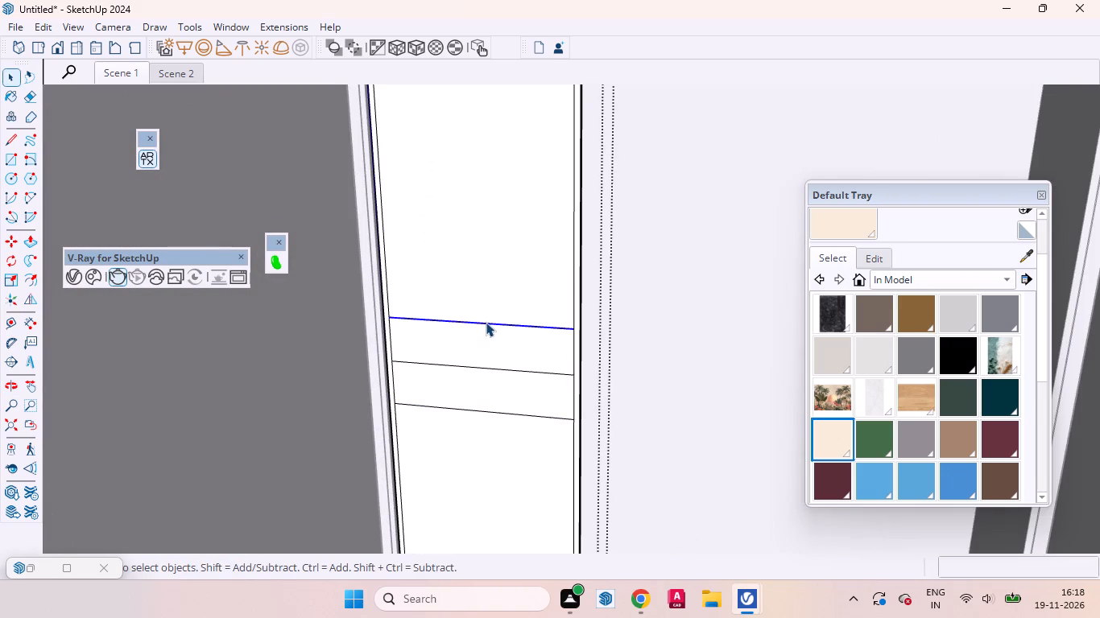
key("m")
left_click(486, 322)
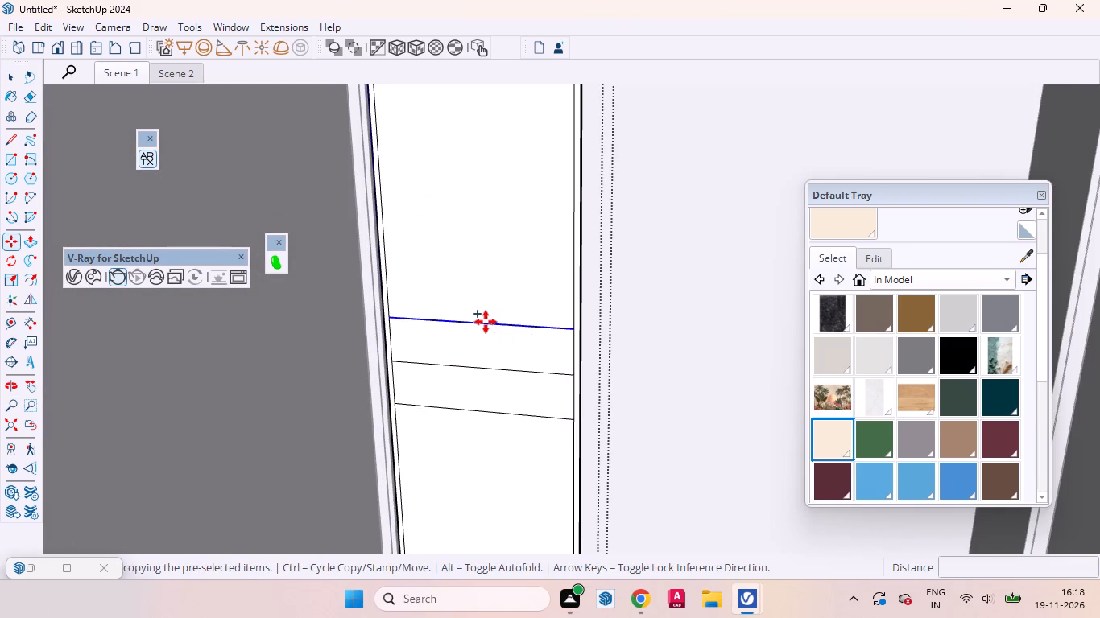
key("2")
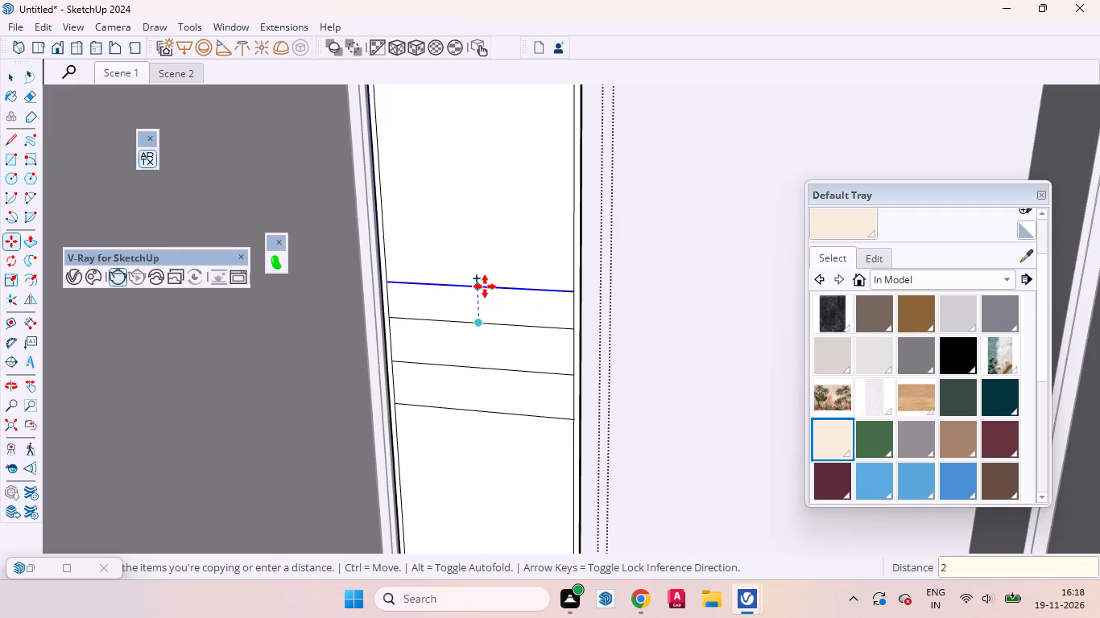
key("Return")
key("space")
Copy the lowest horizontal line 2" down on the shutter face.
left_click(498, 413)
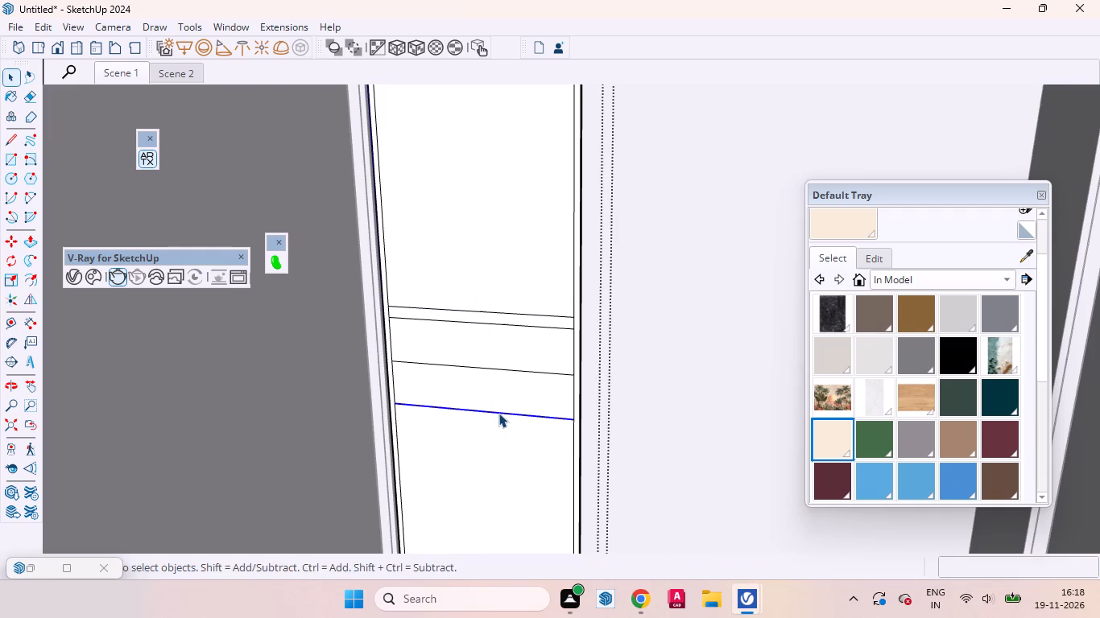
key("m")
left_click(498, 412)
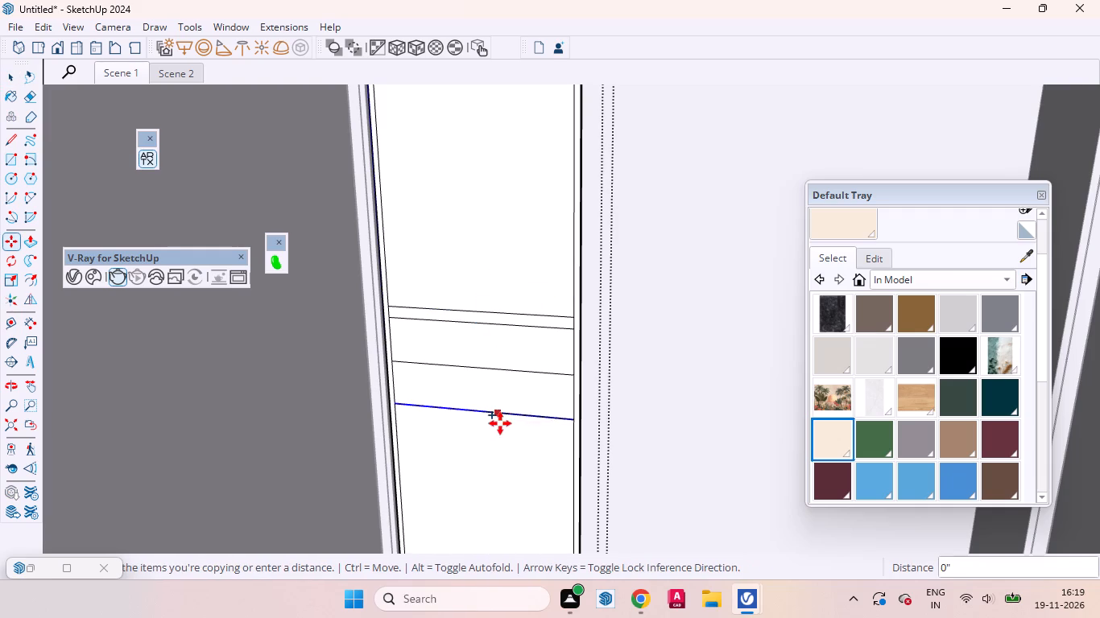
key("2")
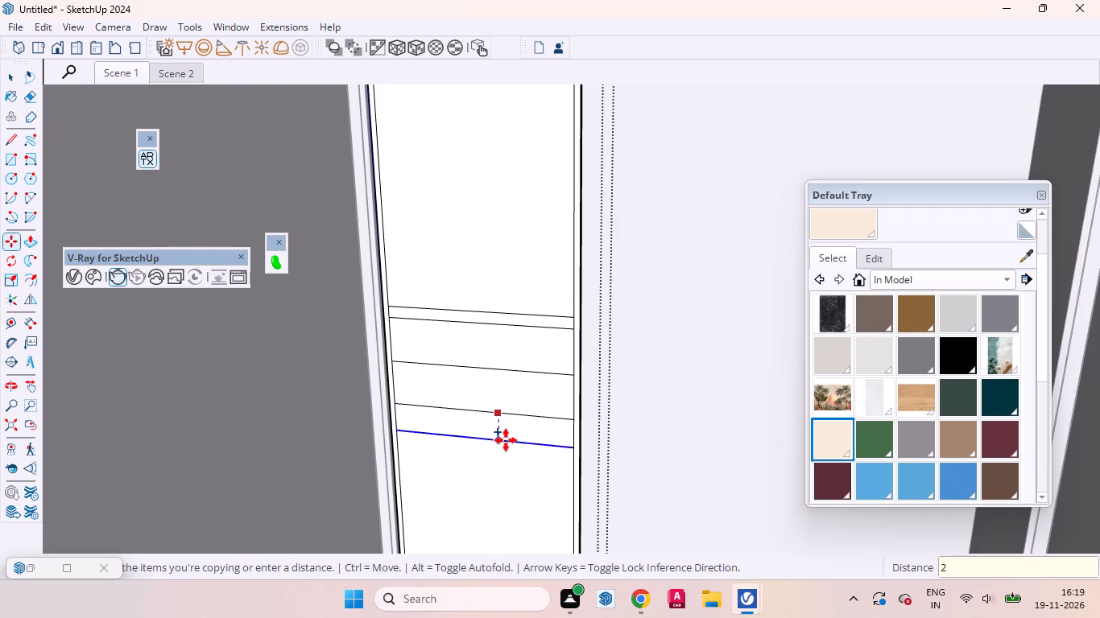
key("Return")
key("space")
Erase the three inner horizontal lines on the shutter face, keeping only the outermost upper and lower ones.
left_click(494, 322)
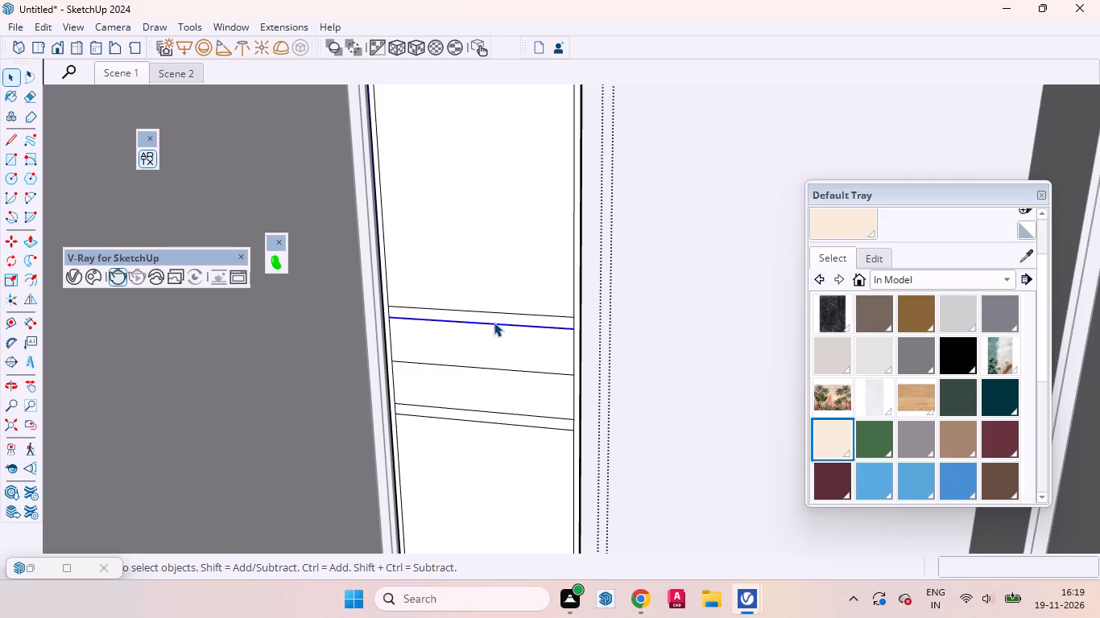
right_click(494, 322)
left_click(535, 349)
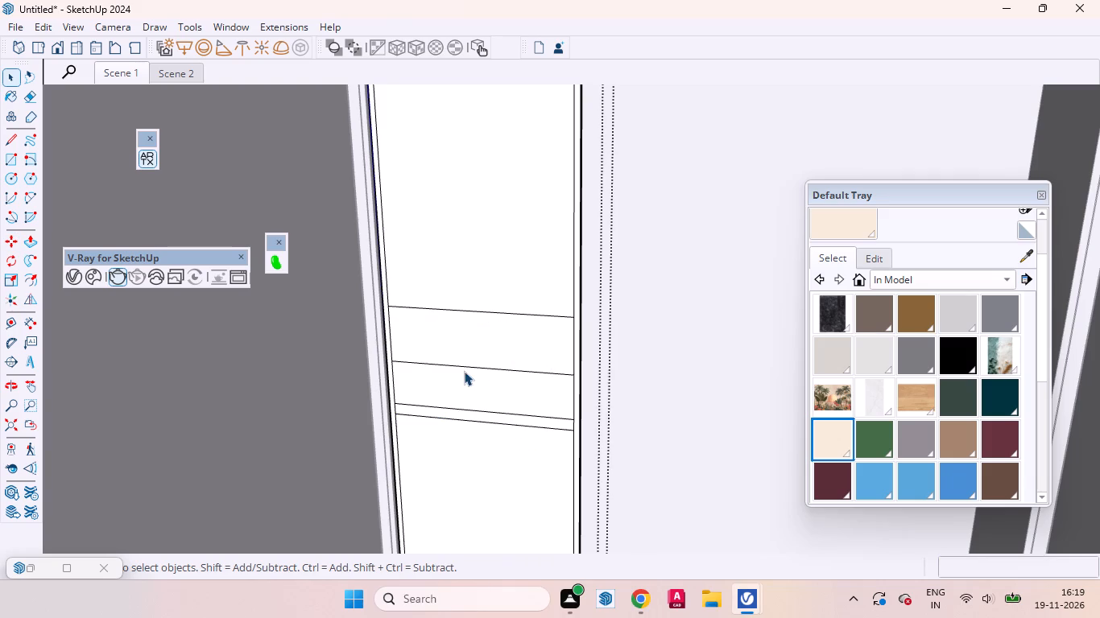
left_click(464, 371)
left_click(465, 366)
right_click(465, 366)
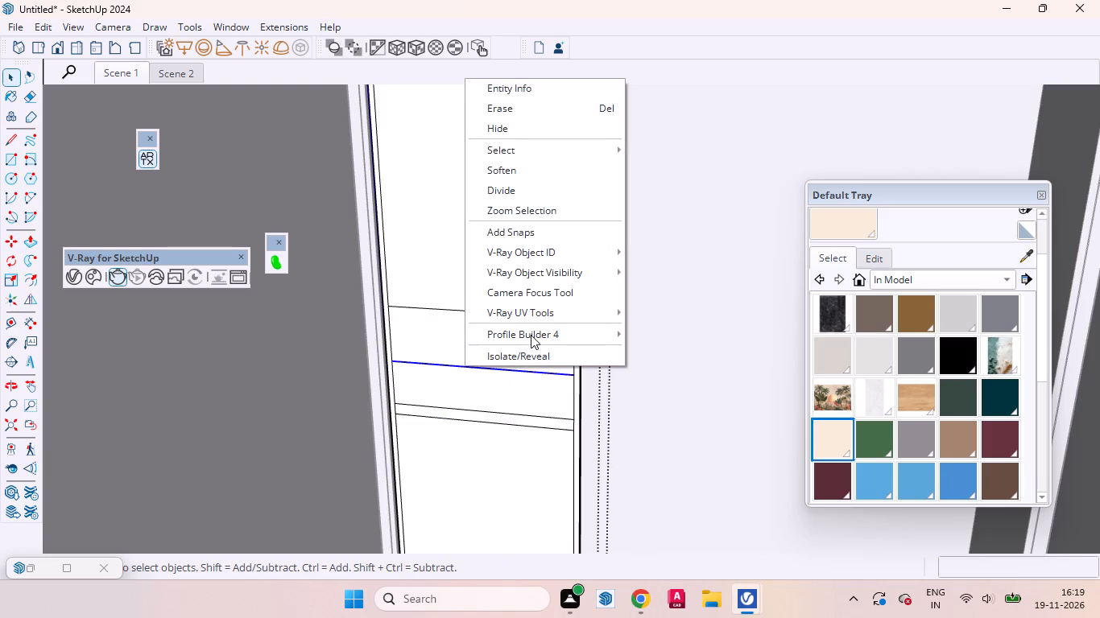
left_click(503, 114)
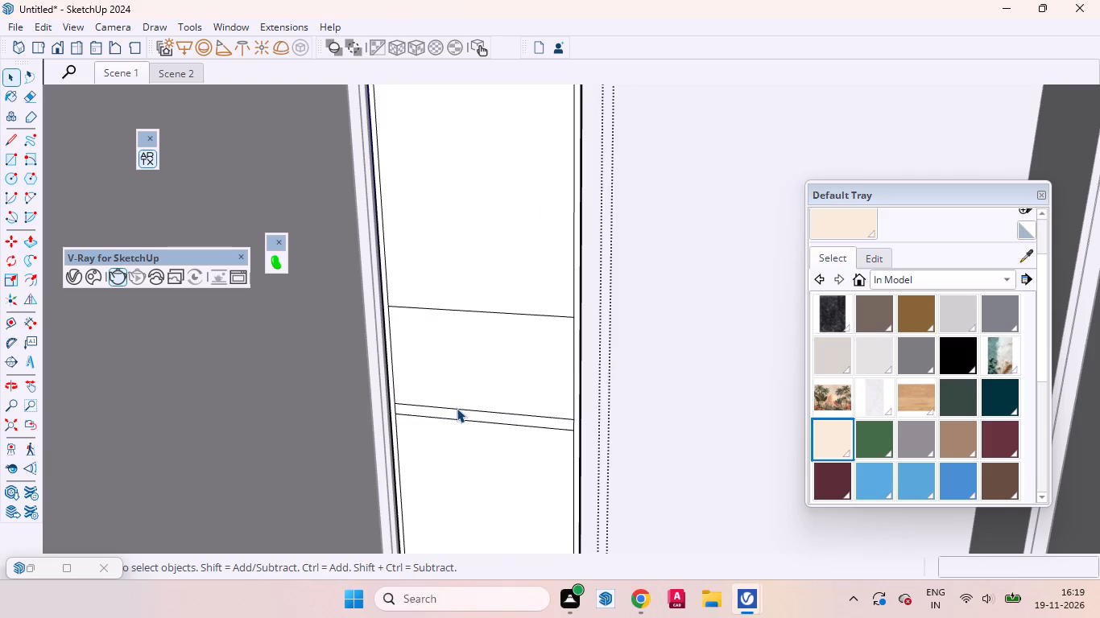
left_click(457, 409)
right_click(457, 409)
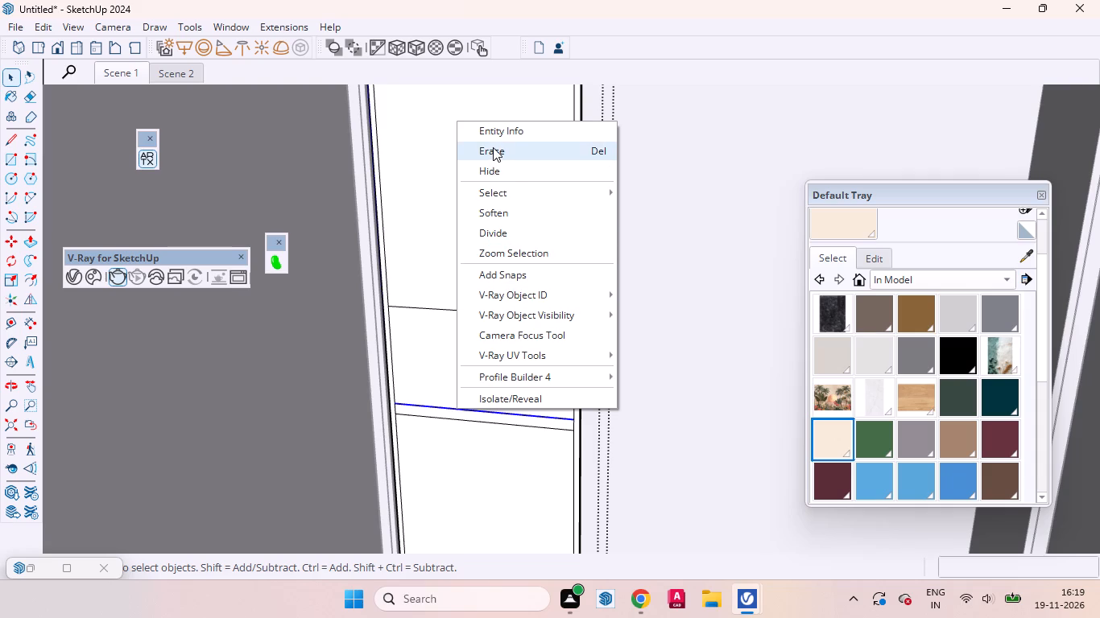
left_click(493, 147)
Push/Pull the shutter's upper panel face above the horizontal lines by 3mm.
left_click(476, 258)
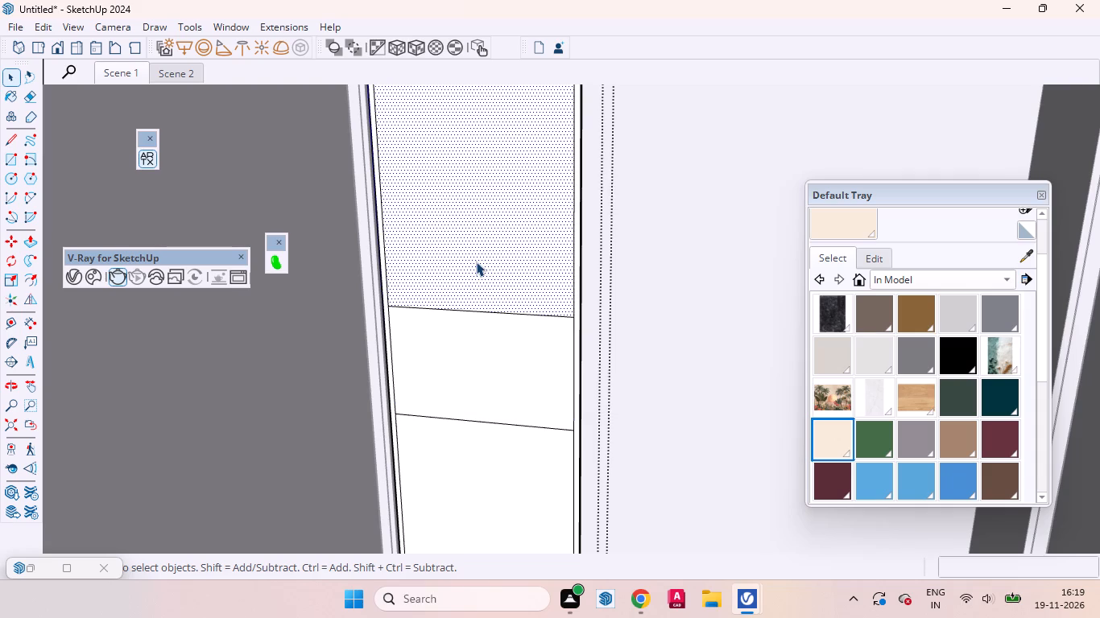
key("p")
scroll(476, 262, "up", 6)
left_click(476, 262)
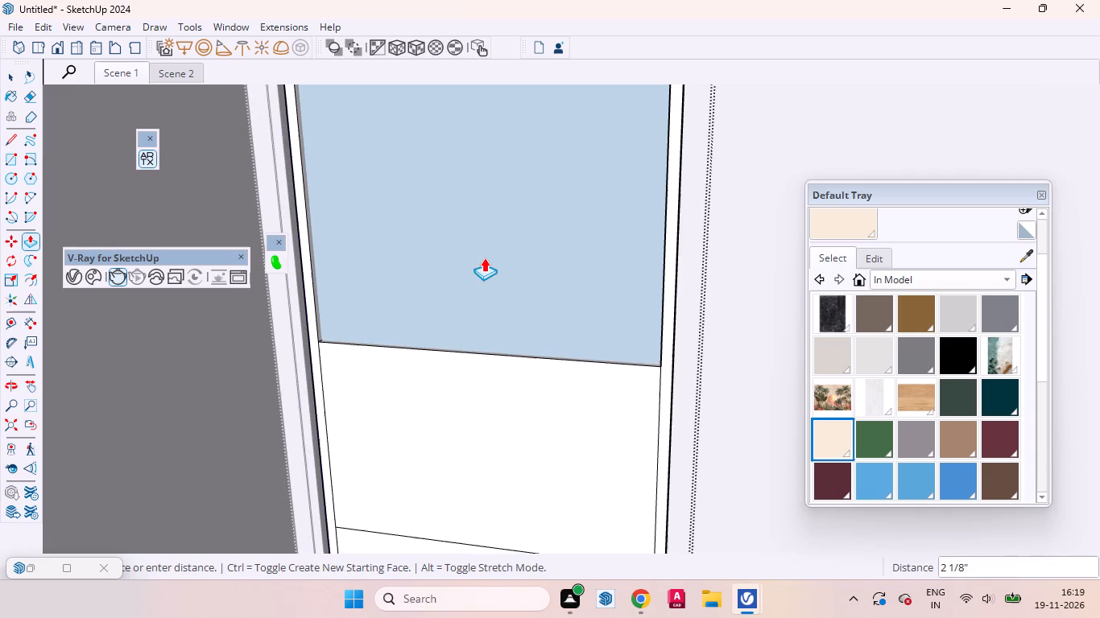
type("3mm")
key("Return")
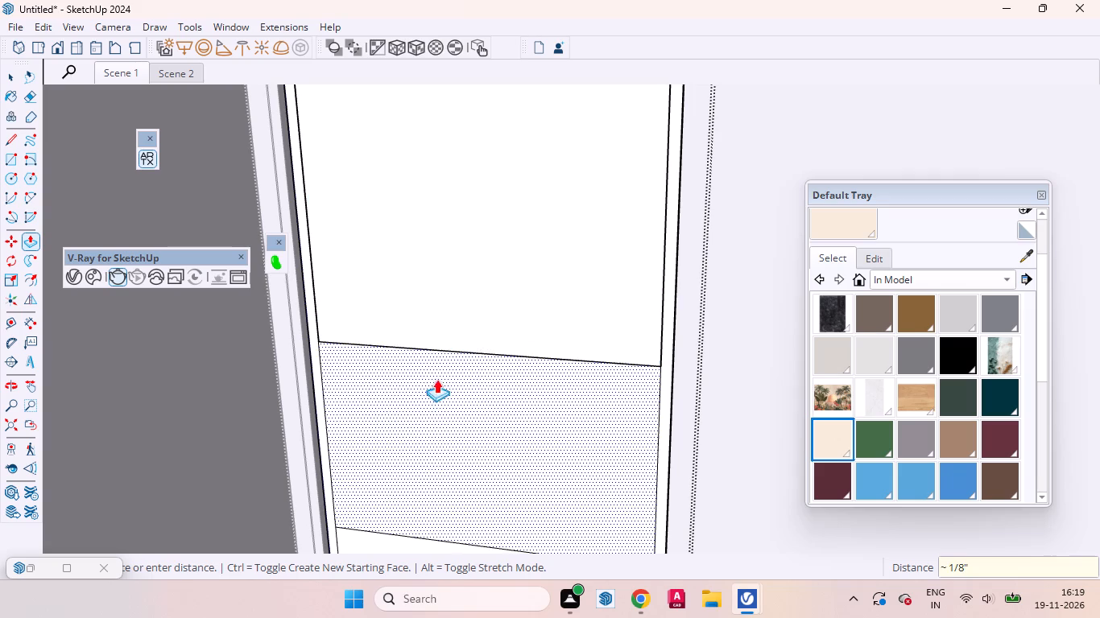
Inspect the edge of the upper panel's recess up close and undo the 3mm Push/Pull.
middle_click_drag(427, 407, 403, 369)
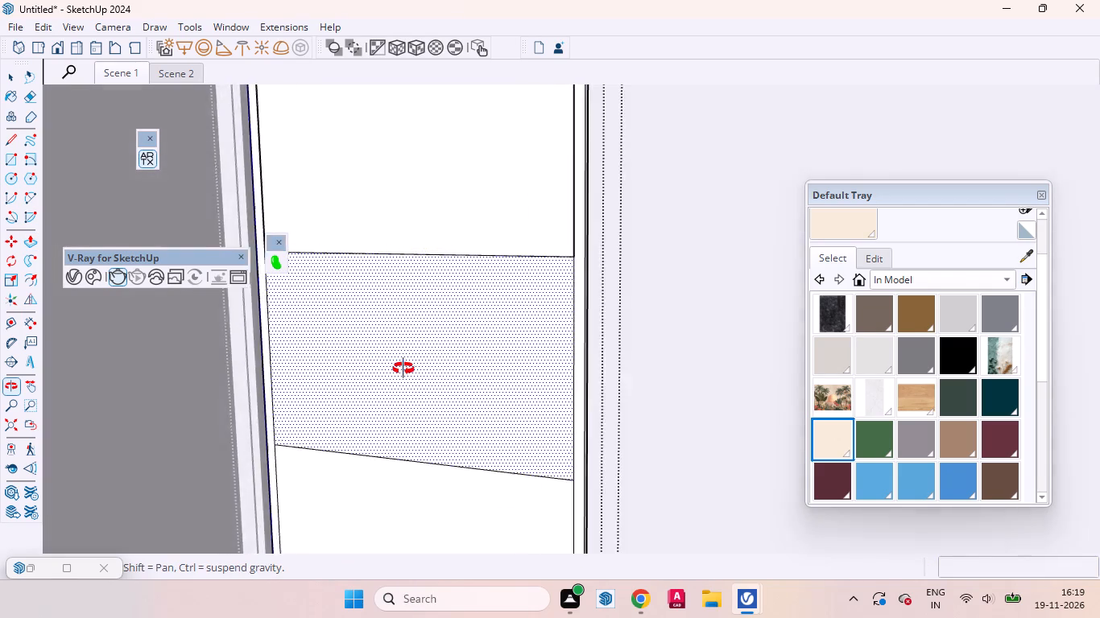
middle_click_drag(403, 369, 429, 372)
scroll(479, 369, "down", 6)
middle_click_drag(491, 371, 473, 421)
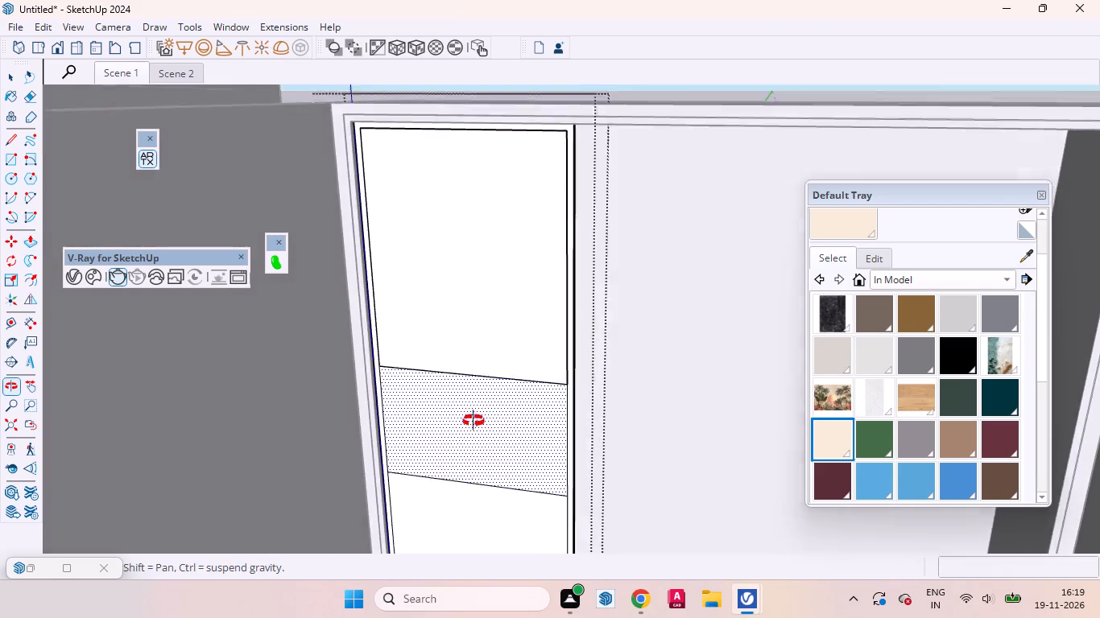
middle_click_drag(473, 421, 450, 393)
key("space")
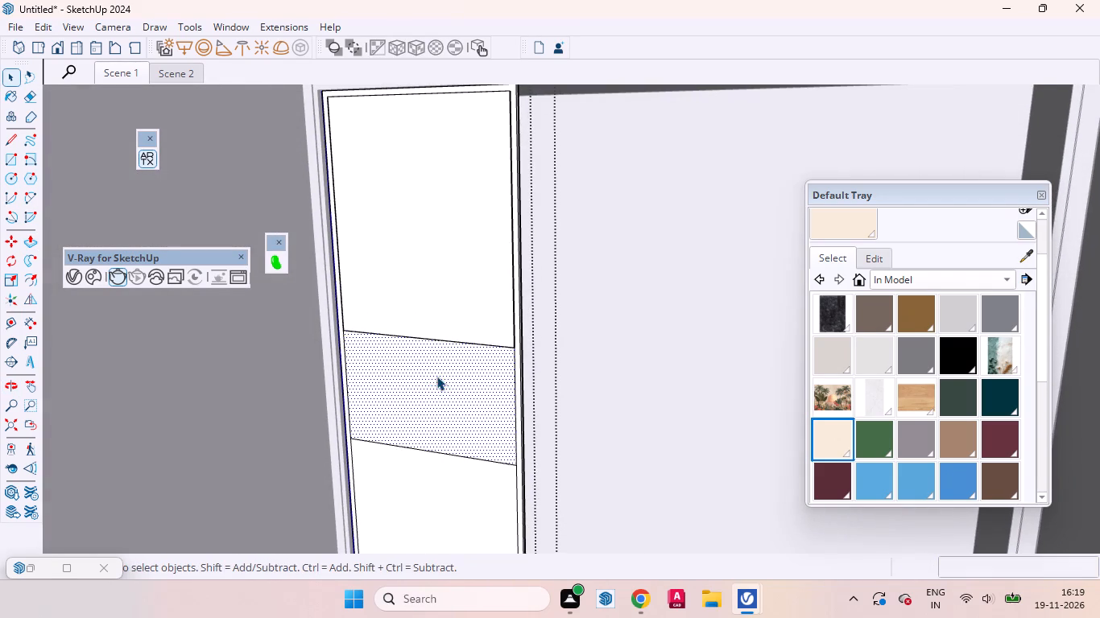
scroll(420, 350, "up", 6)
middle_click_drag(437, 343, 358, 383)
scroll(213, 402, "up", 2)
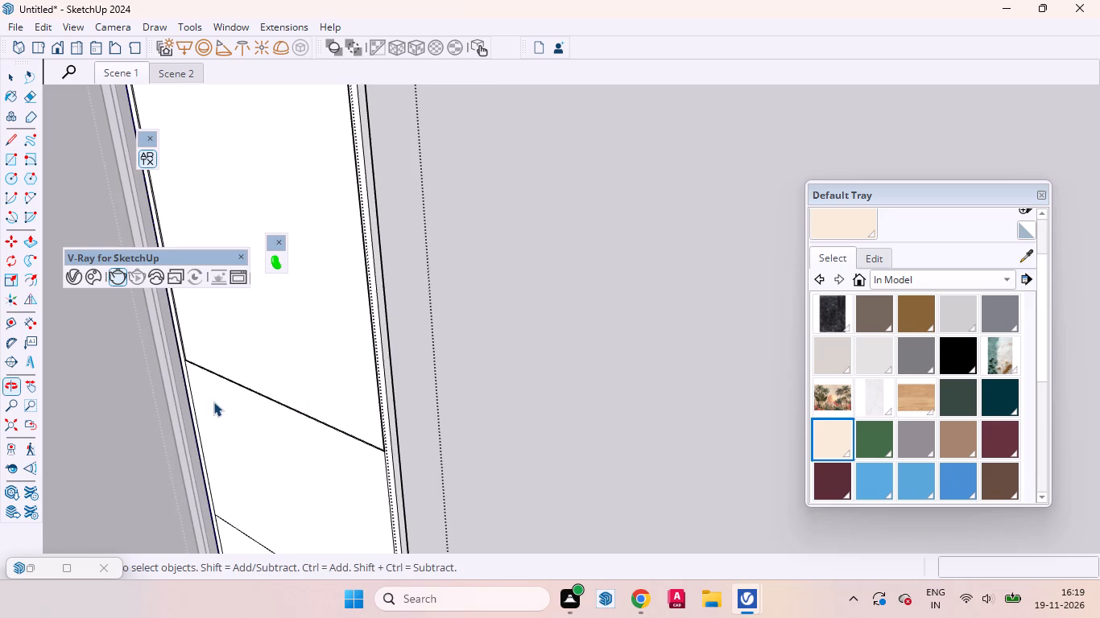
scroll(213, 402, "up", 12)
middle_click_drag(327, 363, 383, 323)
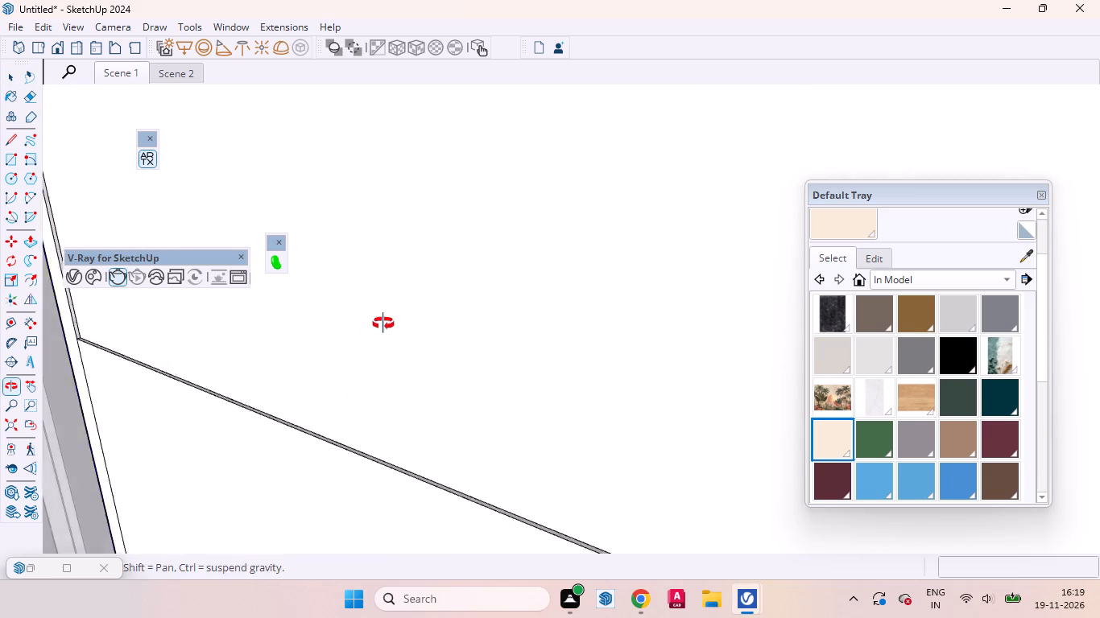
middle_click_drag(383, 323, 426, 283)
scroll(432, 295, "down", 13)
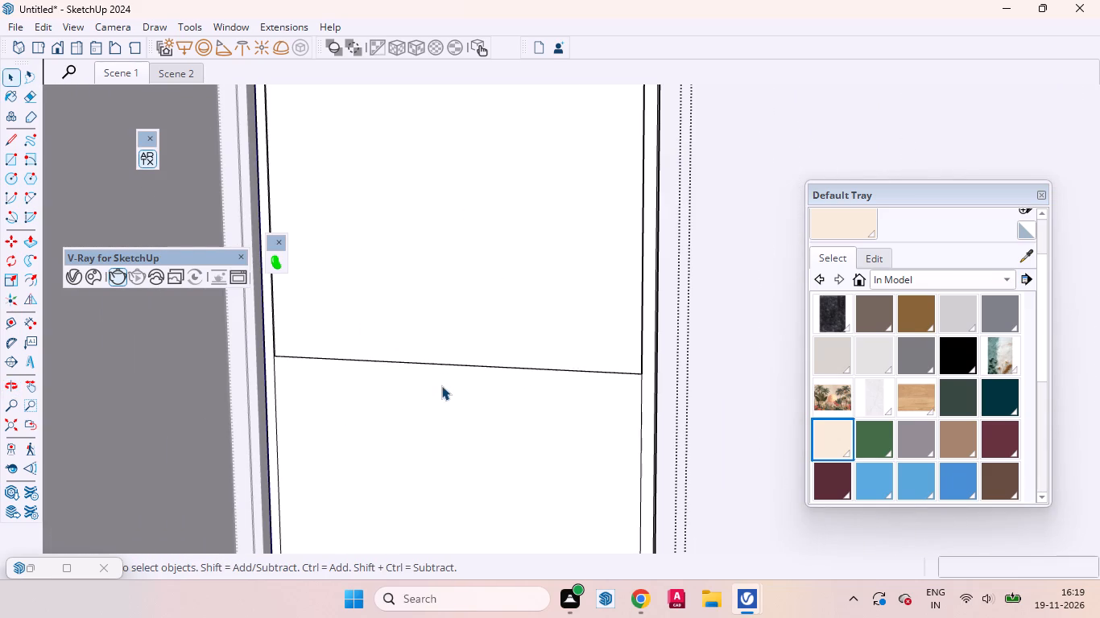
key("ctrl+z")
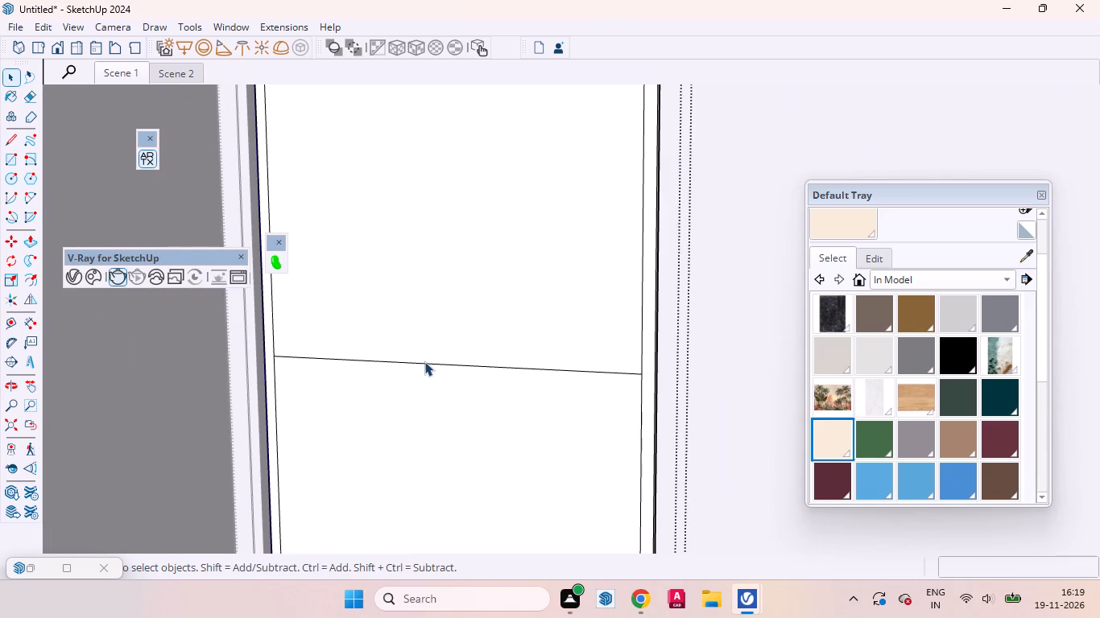
Copy the two remaining horizontal lines together 1mm down on the shutter face.
left_click(424, 361)
scroll(469, 282, "up", 1)
scroll(469, 282, "down", 1)
scroll(469, 280, "up", 1)
scroll(472, 268, "down", 7)
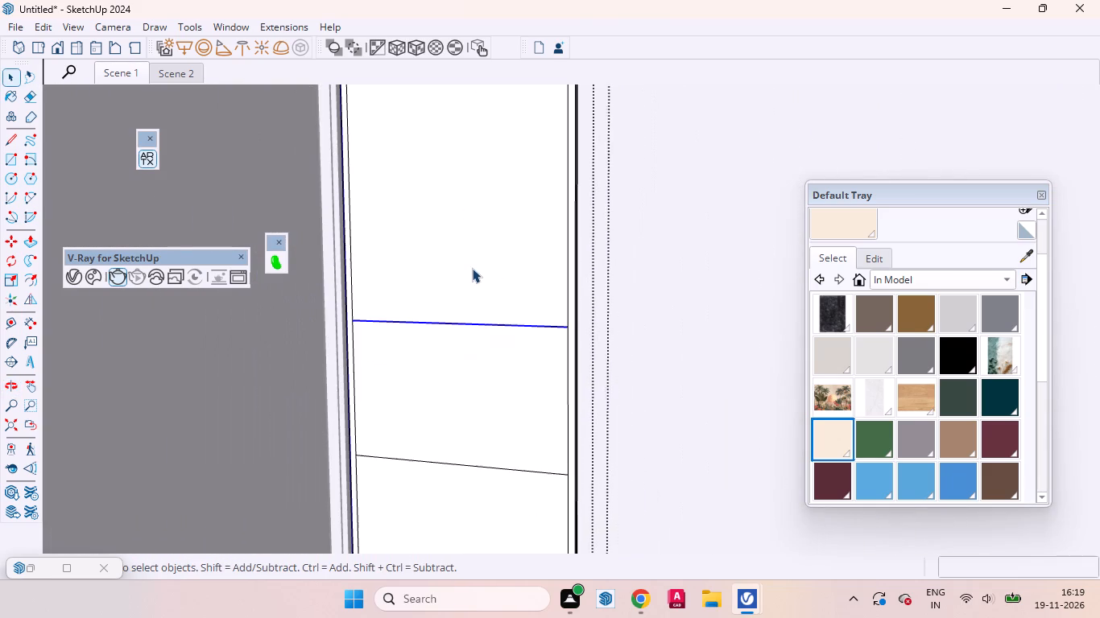
left_click(460, 465, "ctrl")
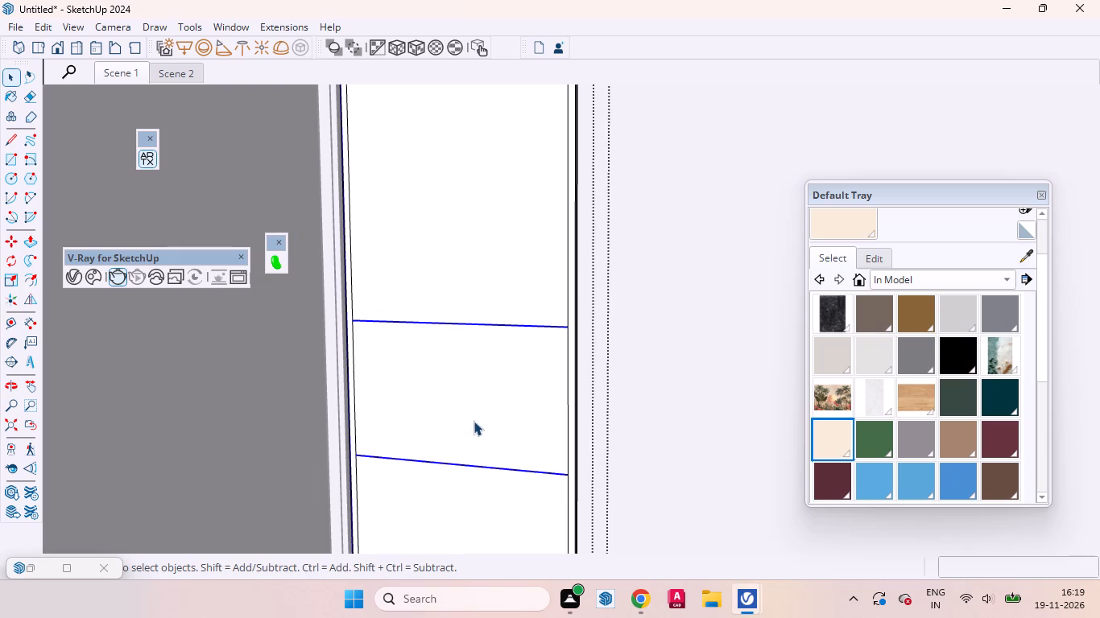
key("m")
scroll(491, 361, "up", 3)
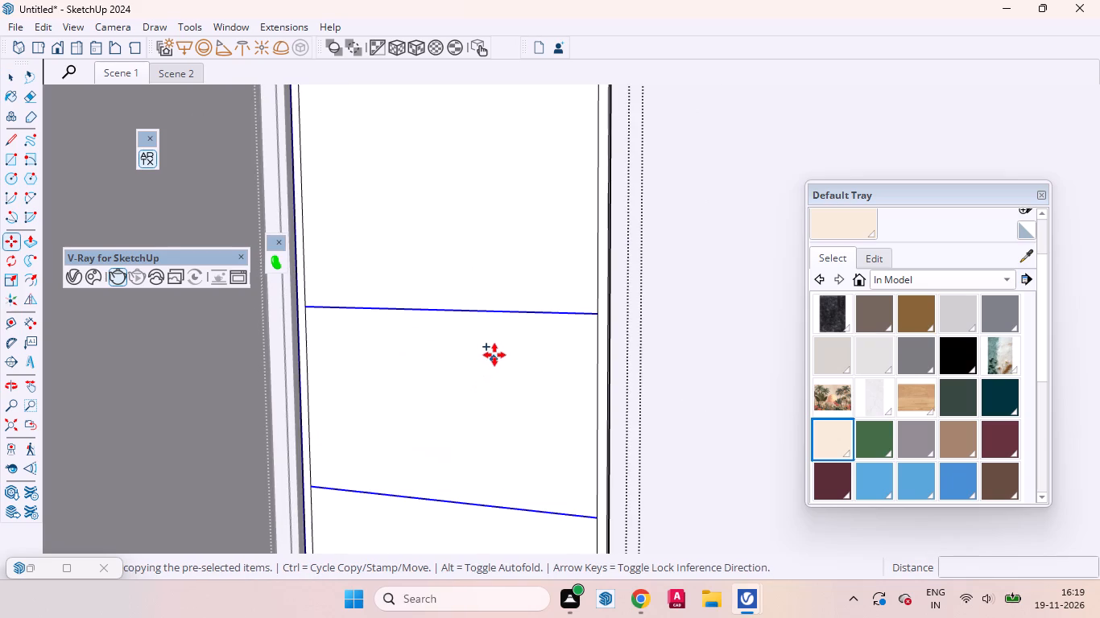
left_click(495, 344)
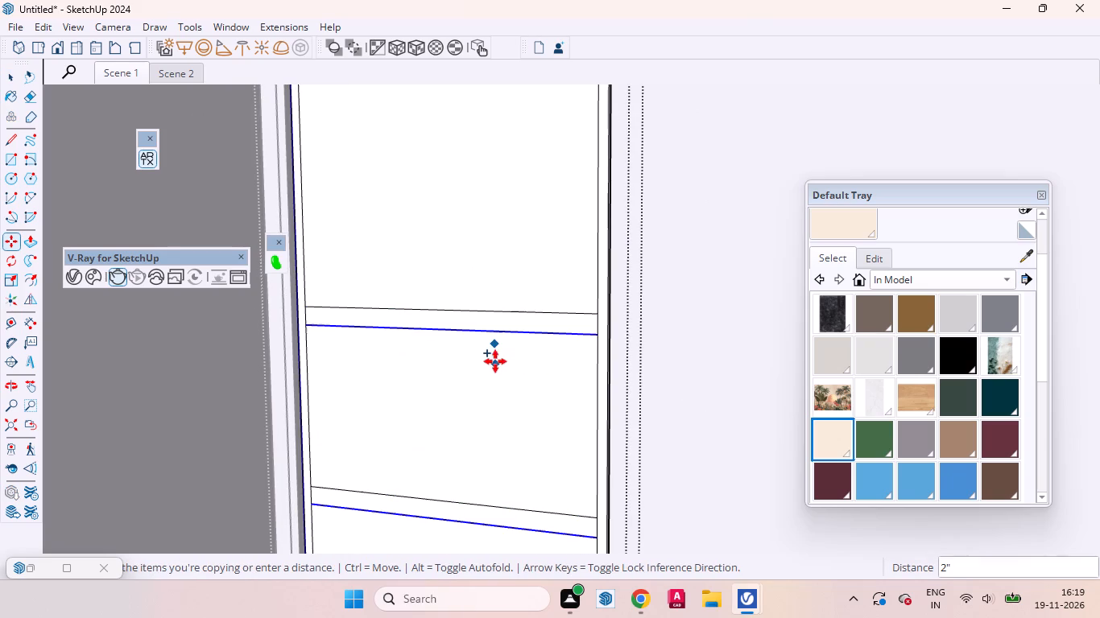
key("3")
key("BackSpace")
type("1mm")
key("Return")
key("space")
Repeat the 3mm Push/Pull on the shutter's upper panel and on the middle panel between the line pairs.
left_click(515, 190)
scroll(483, 294, "up", 4)
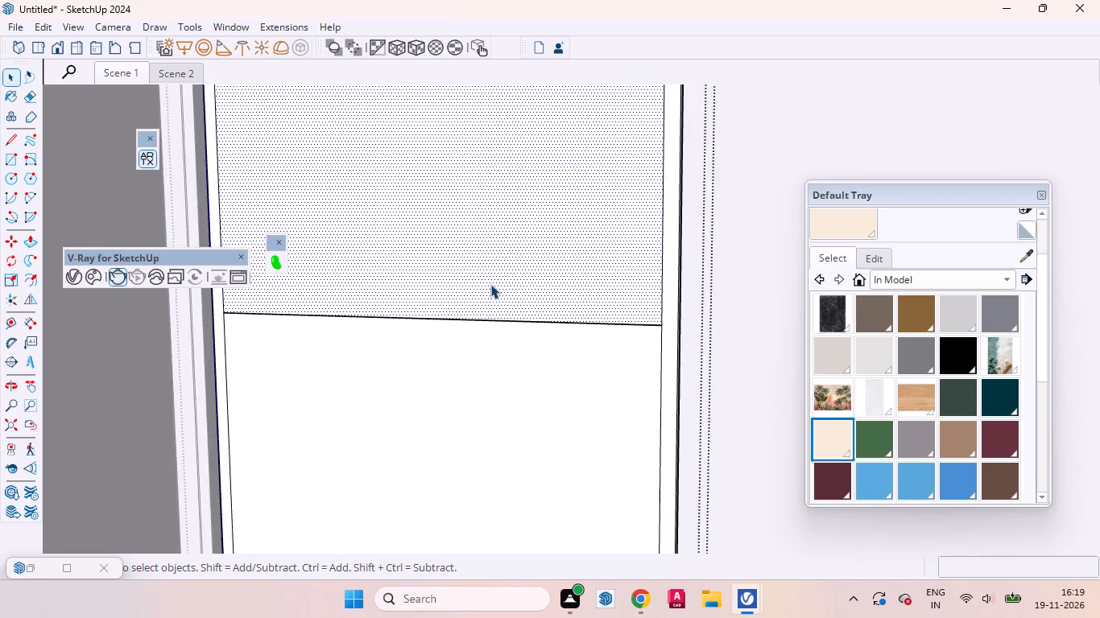
scroll(490, 284, "up", 5)
key("p")
double_click(495, 282)
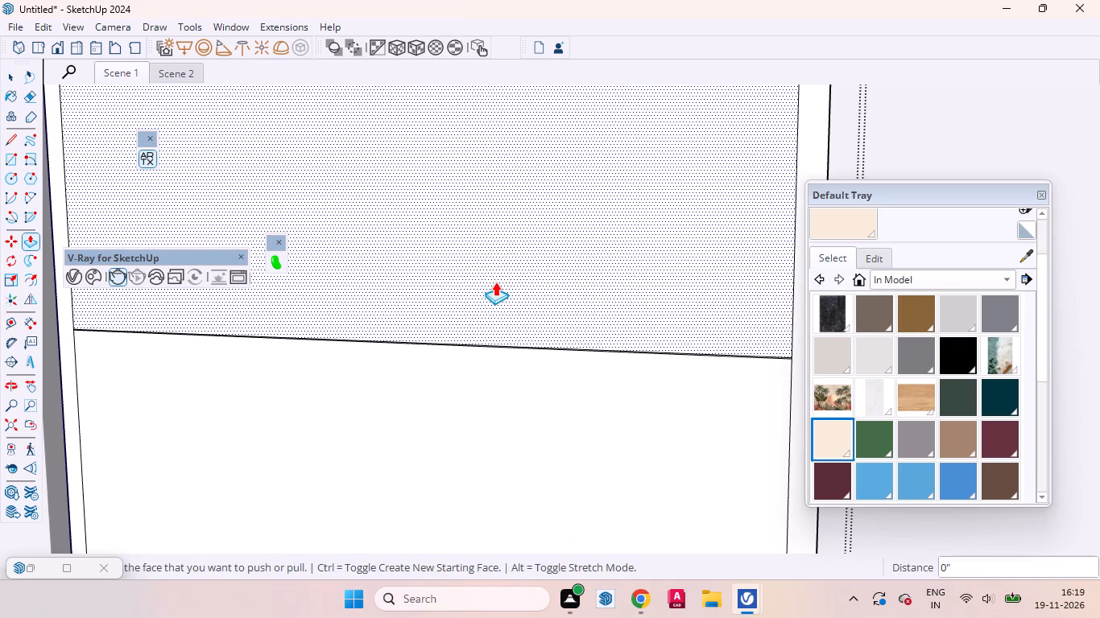
double_click(440, 454)
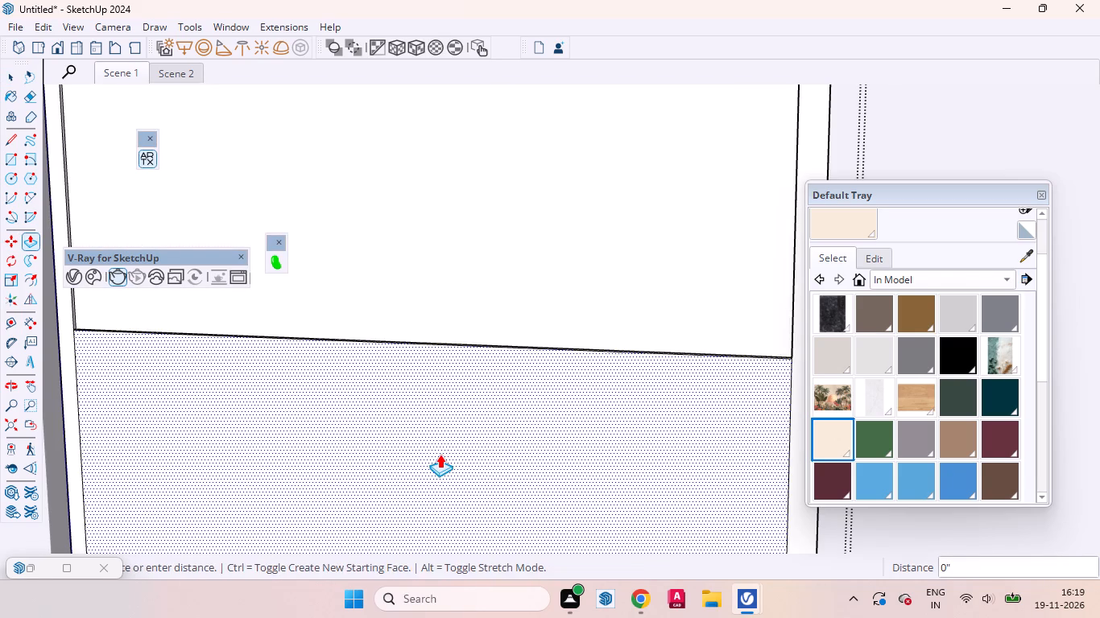
Repeat the same Push/Pull on the narrow strip between the upper and middle panels.
scroll(775, 347, "up", 8)
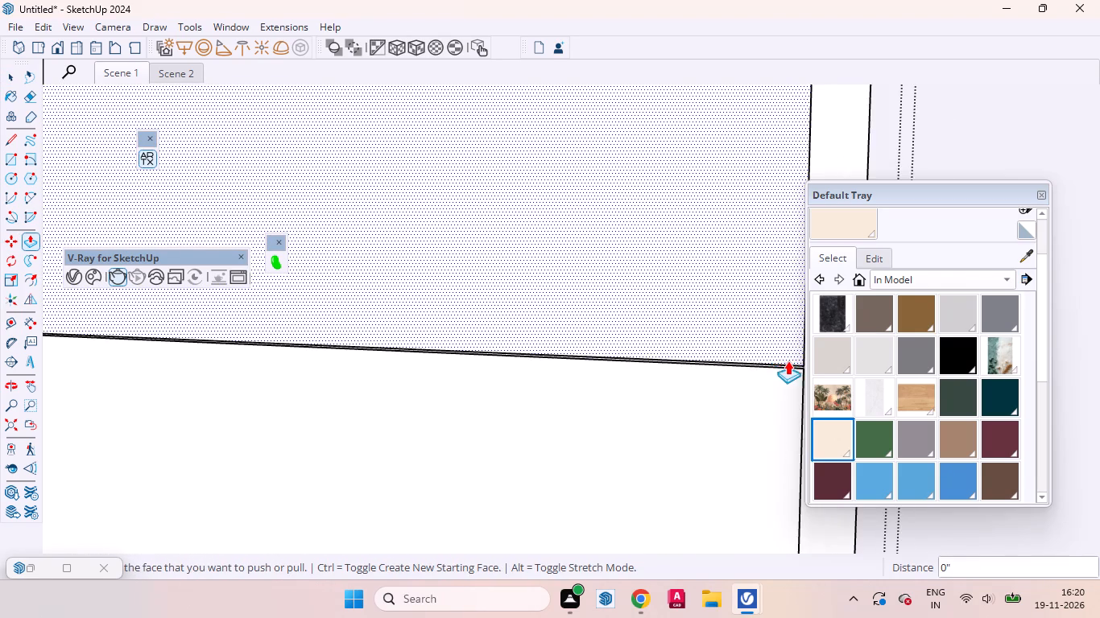
scroll(788, 360, "up", 5)
middle_click_drag(754, 365, 438, 365)
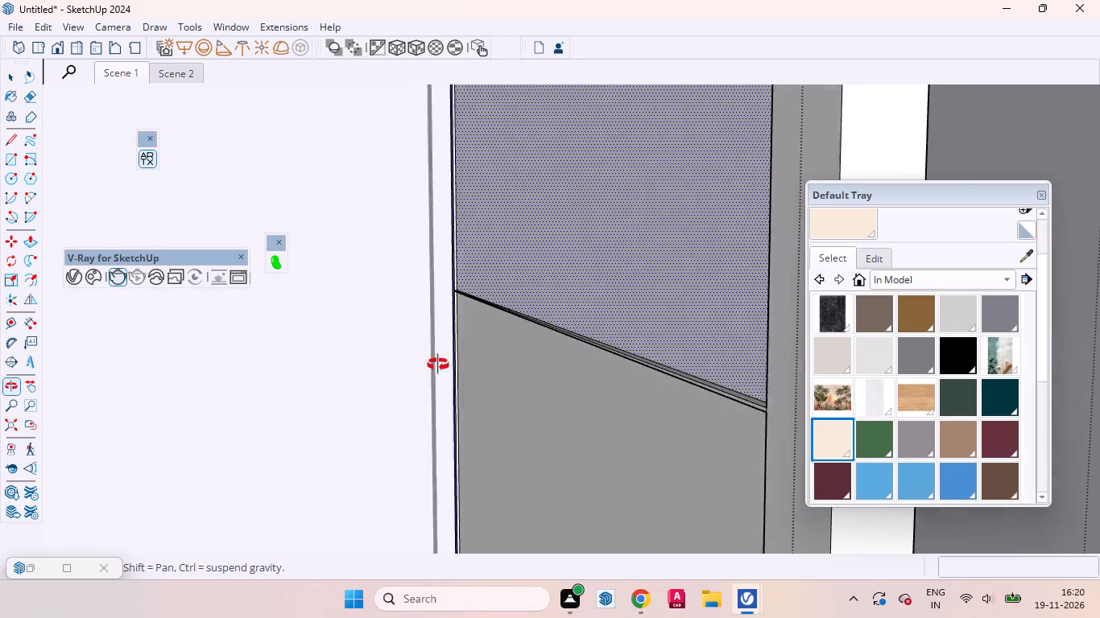
middle_click_drag(438, 365, 449, 379)
scroll(664, 368, "up", 5)
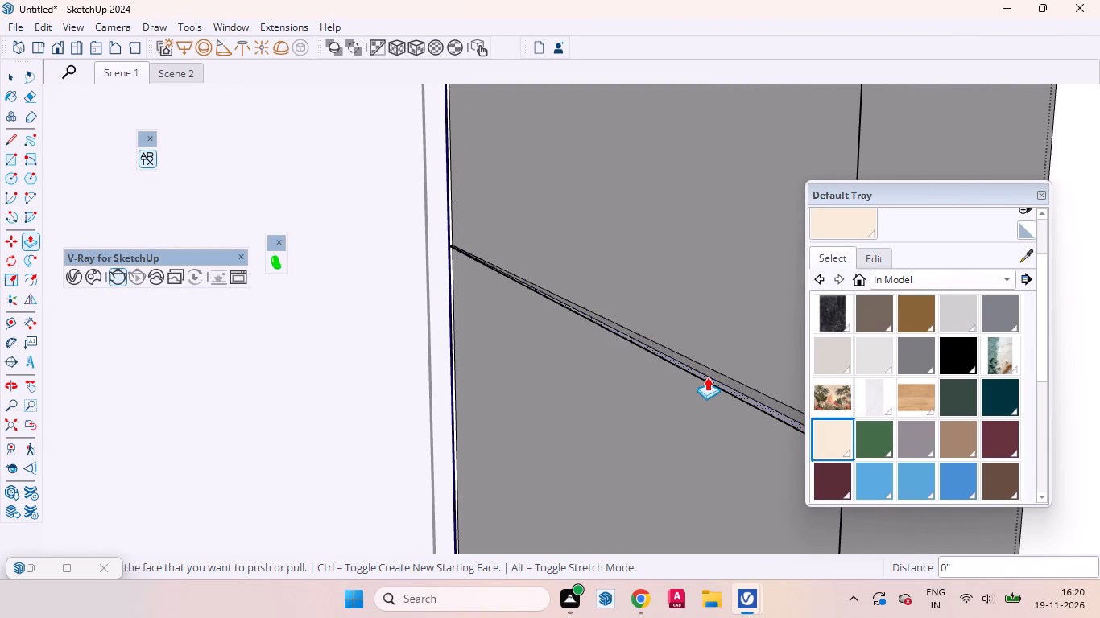
left_click(707, 377)
left_click(707, 377)
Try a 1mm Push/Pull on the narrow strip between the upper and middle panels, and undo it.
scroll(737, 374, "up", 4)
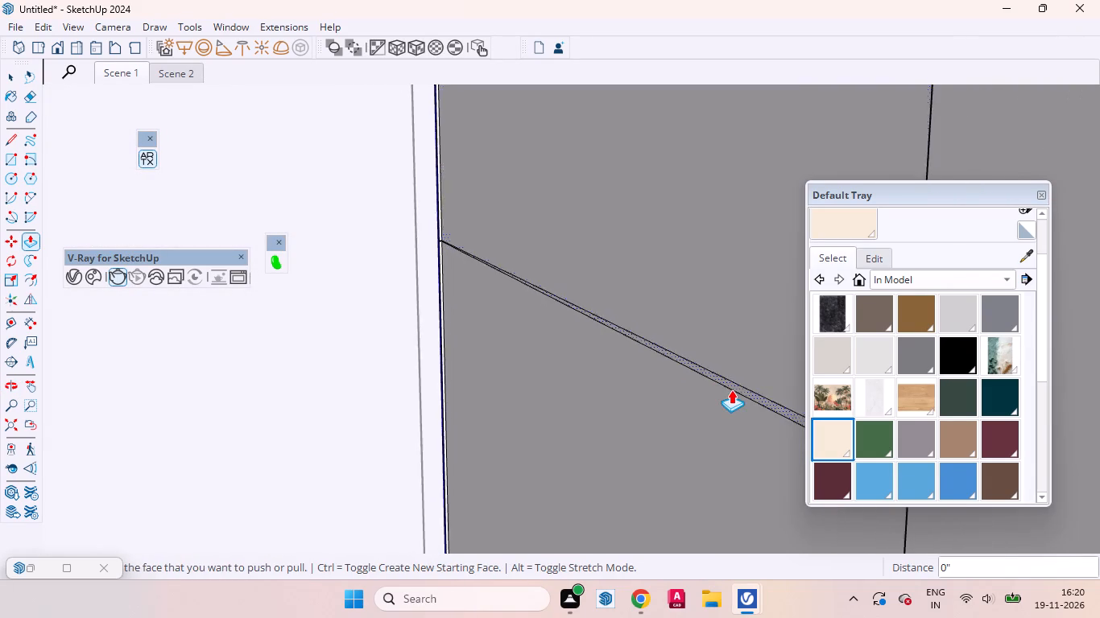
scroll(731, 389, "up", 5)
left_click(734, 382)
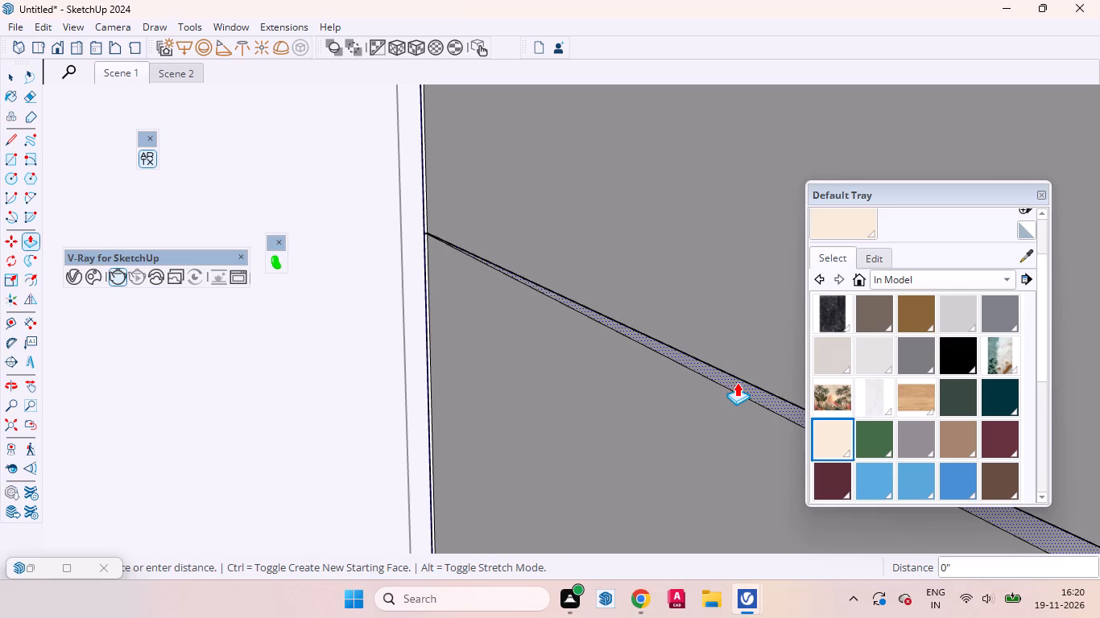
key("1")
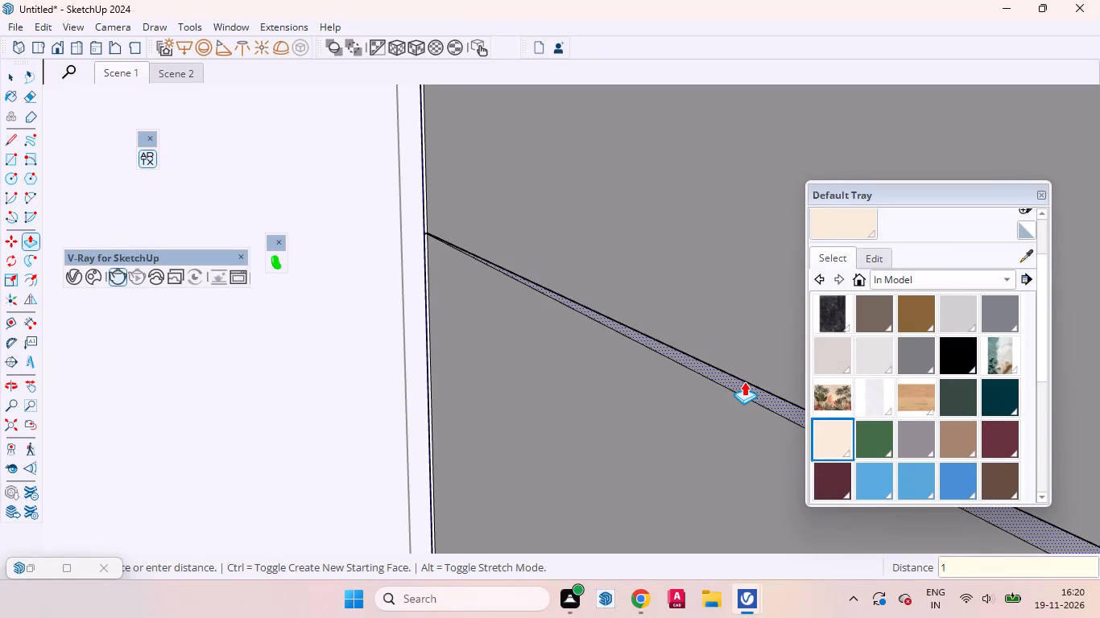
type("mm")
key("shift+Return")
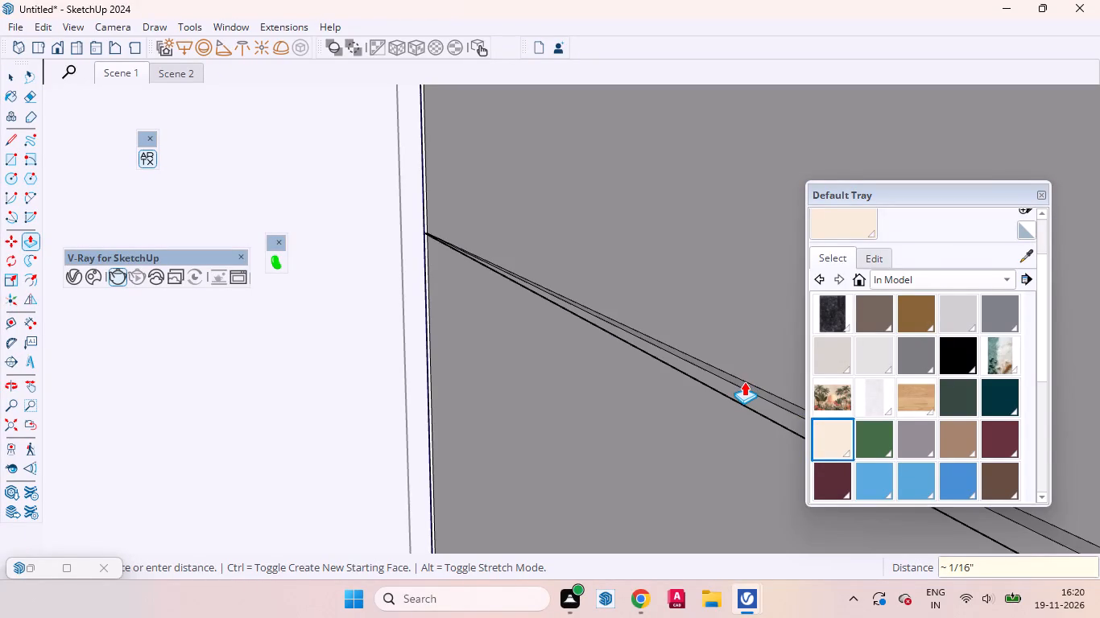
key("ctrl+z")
Push/Pull the narrow strip between the upper and middle panels by 1mm to form the groove.
scroll(651, 360, "up", 2)
scroll(571, 310, "down", 4)
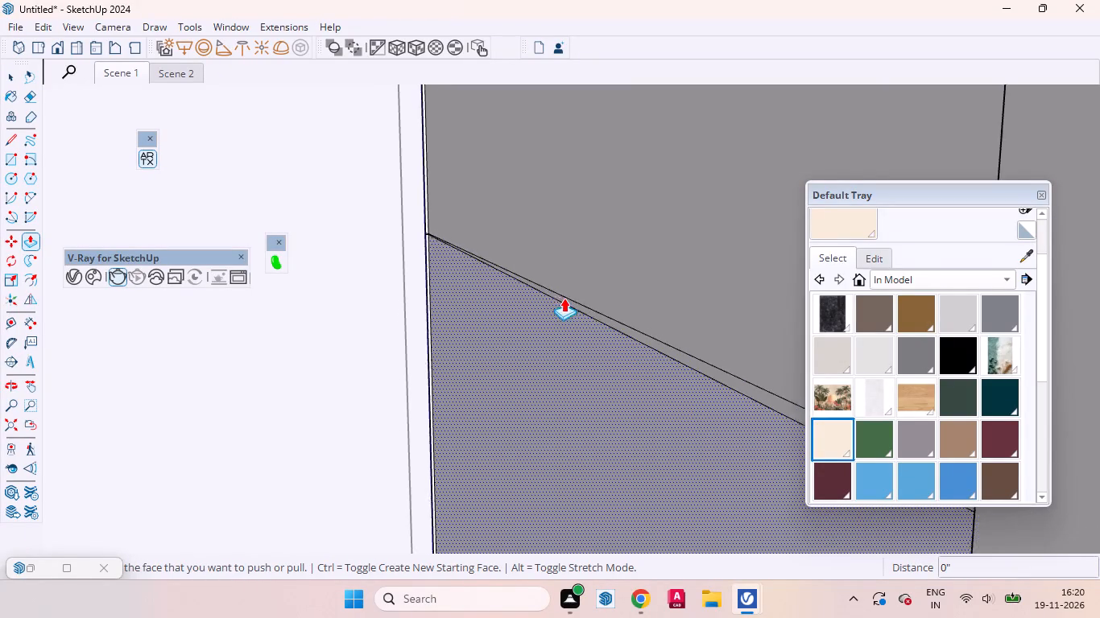
scroll(668, 359, "up", 14)
left_click(682, 358)
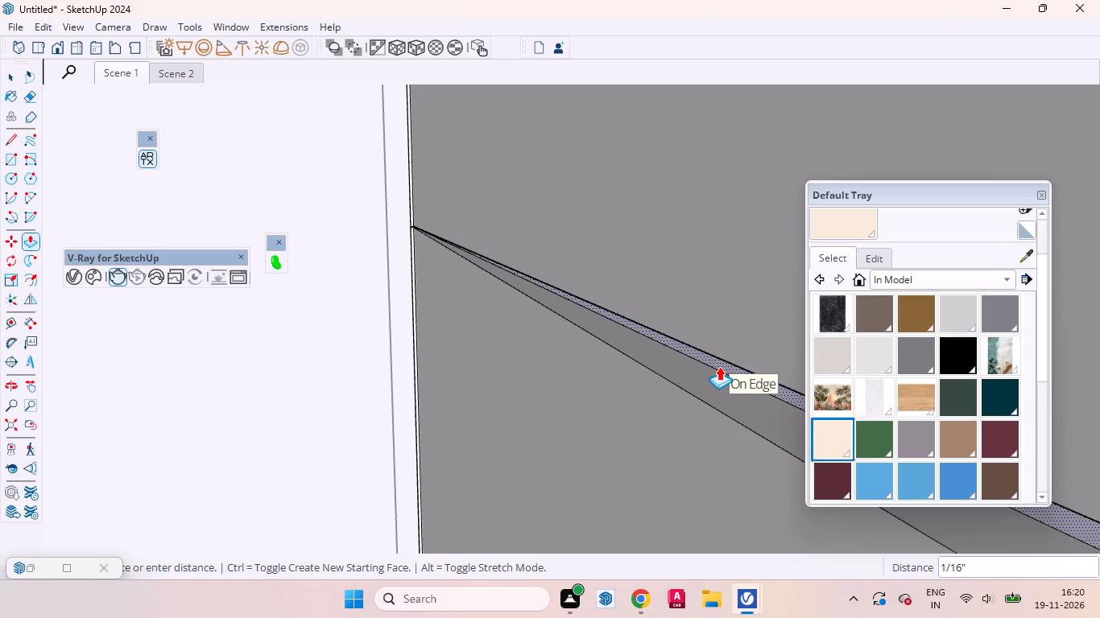
key("1")
type("mm")
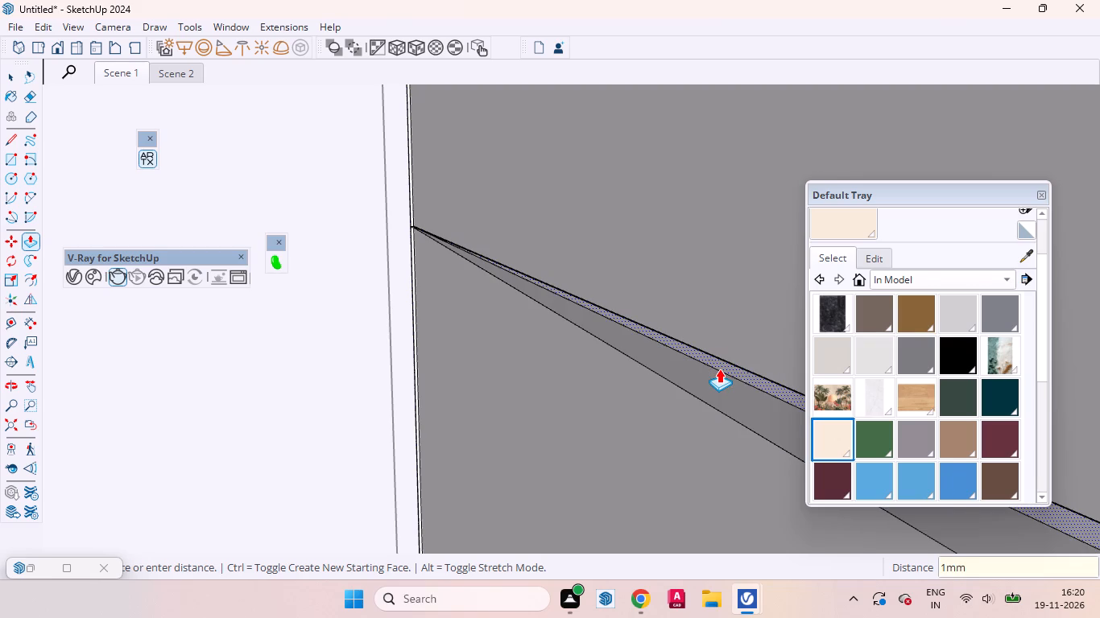
key("Return")
key("space")
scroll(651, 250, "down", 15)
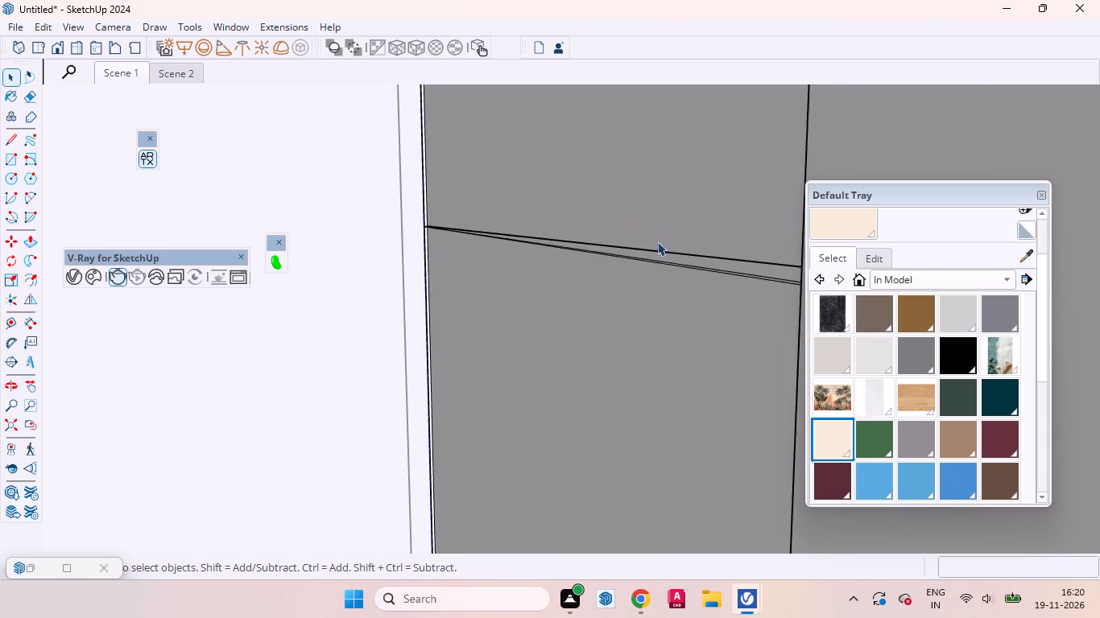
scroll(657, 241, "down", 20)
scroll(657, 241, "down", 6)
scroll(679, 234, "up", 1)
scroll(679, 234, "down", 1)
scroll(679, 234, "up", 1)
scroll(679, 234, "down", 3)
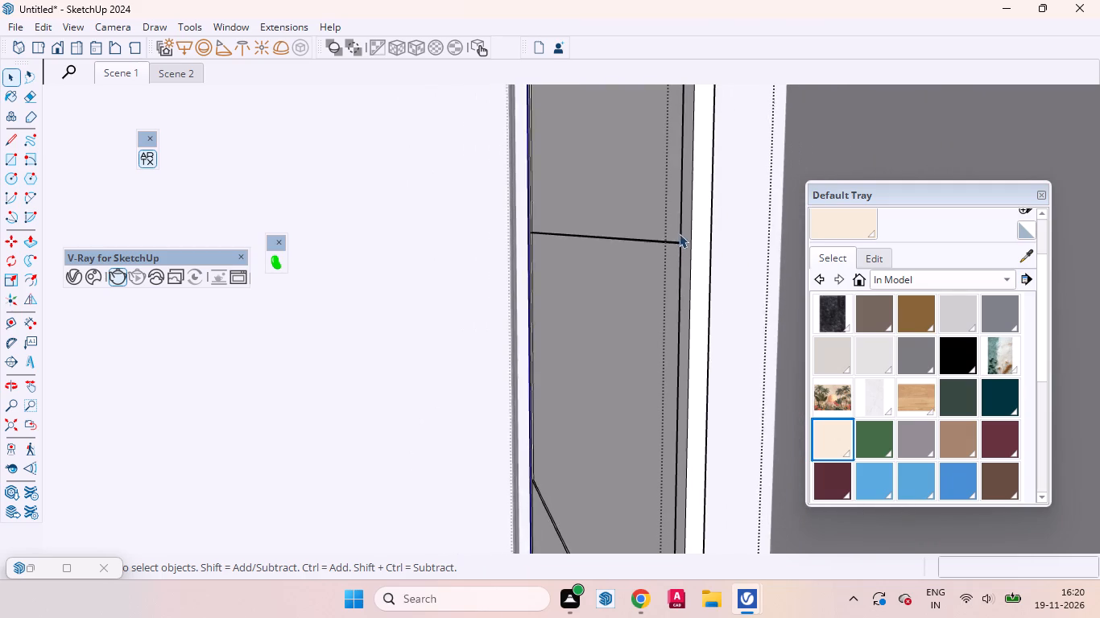
Examine the shutter's panel lines and the groove between the upper and middle panels from several angles.
scroll(679, 233, "down", 11)
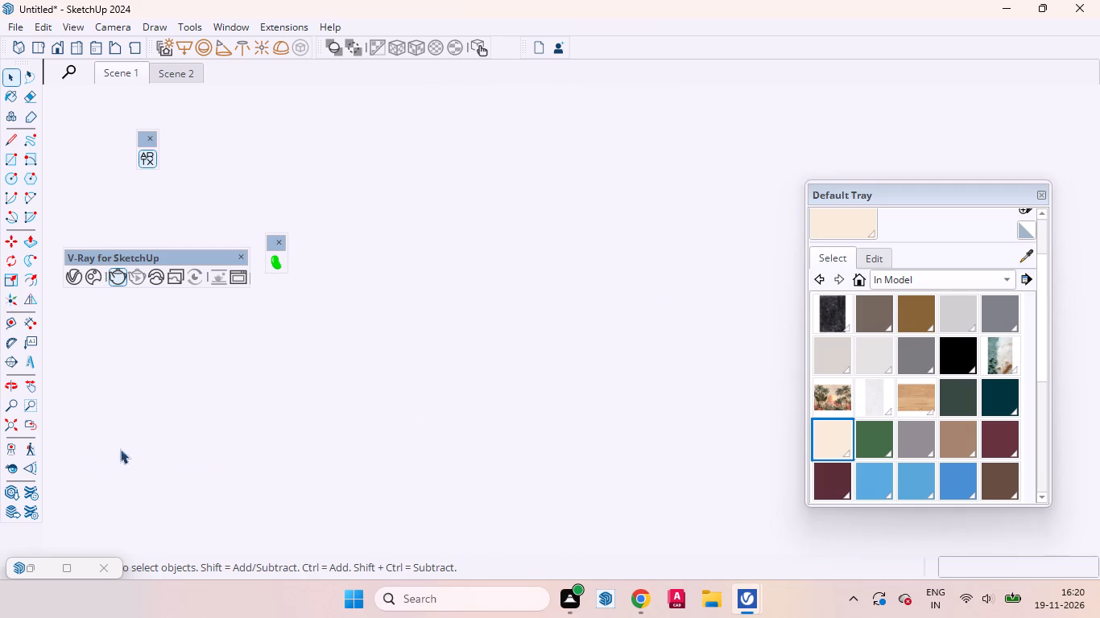
left_click(27, 421)
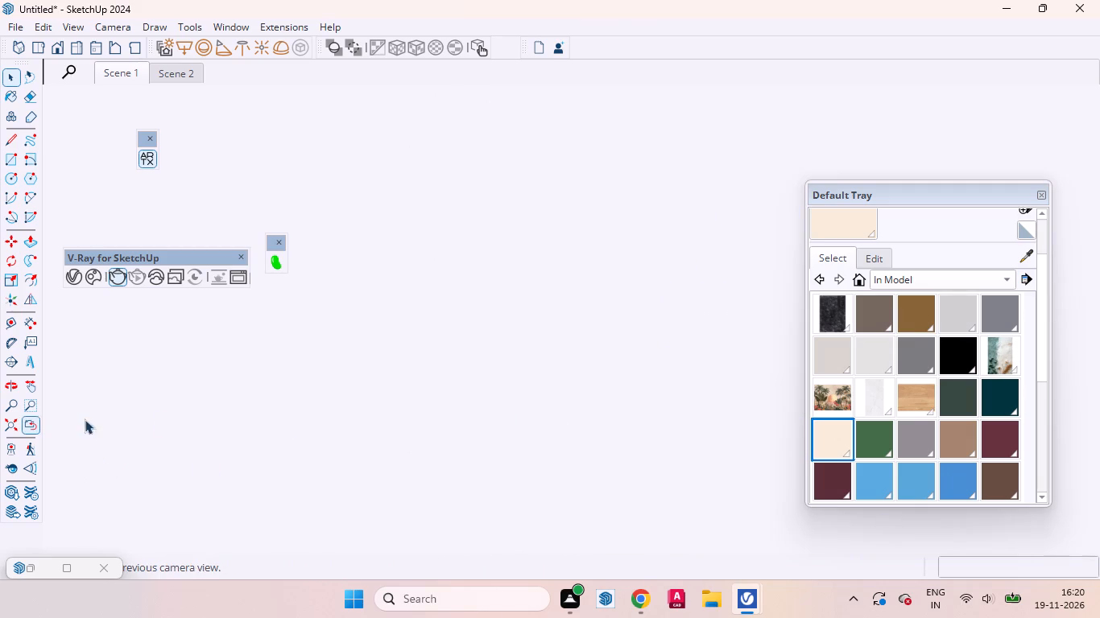
middle_click_drag(269, 406, 390, 404)
scroll(333, 395, "down", 7)
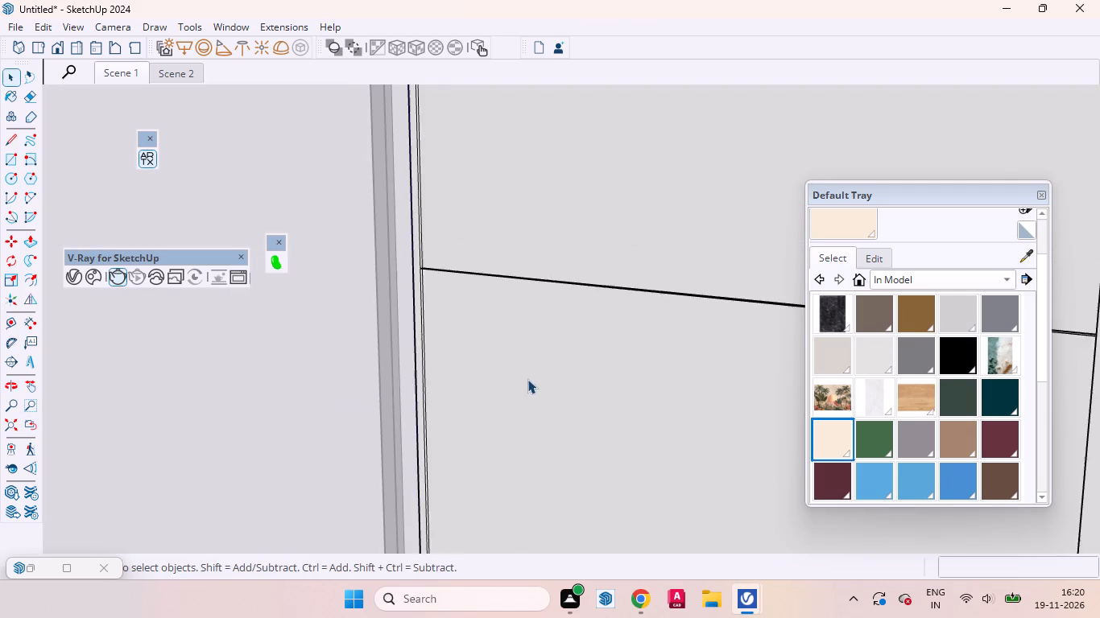
scroll(329, 345, "up", 1)
scroll(329, 346, "down", 7)
scroll(531, 373, "up", 5)
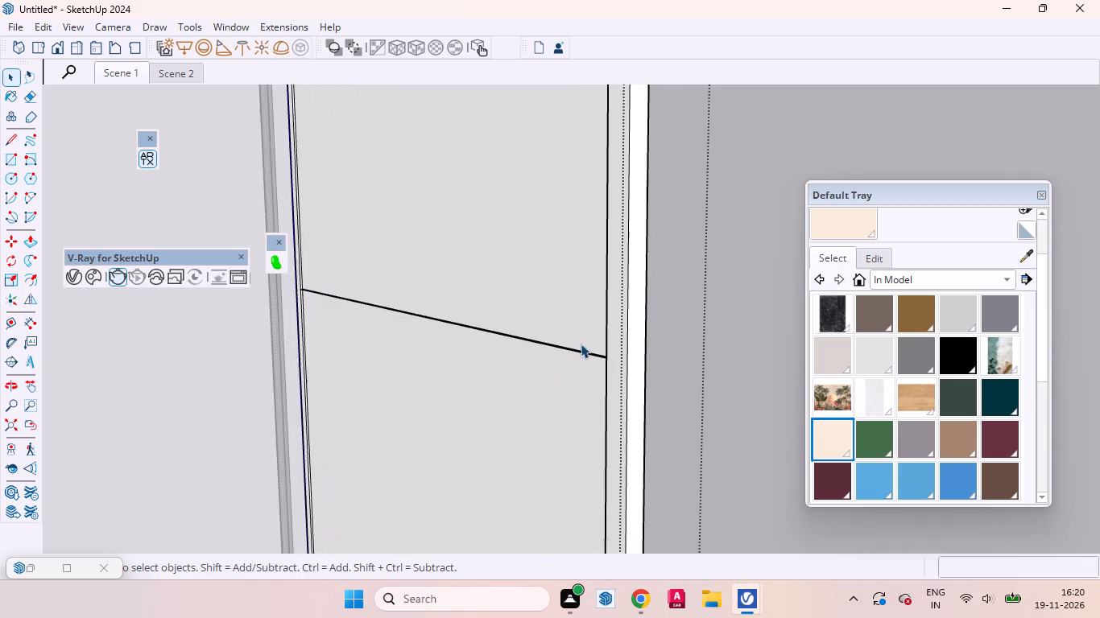
scroll(581, 344, "up", 4)
scroll(650, 288, "down", 19)
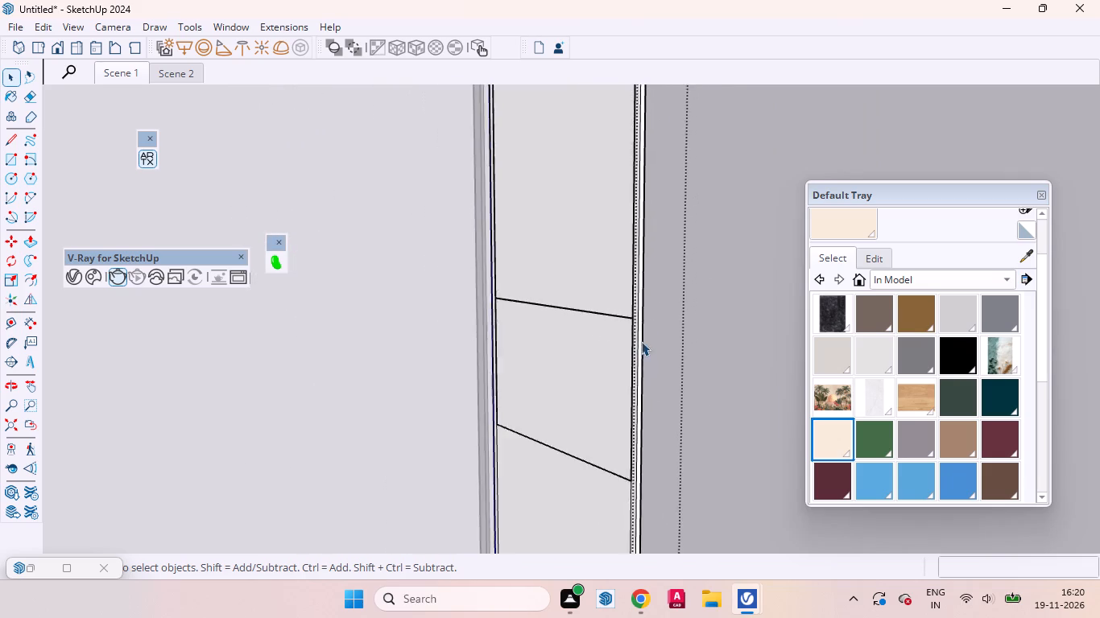
scroll(641, 341, "down", 4)
left_click(23, 426)
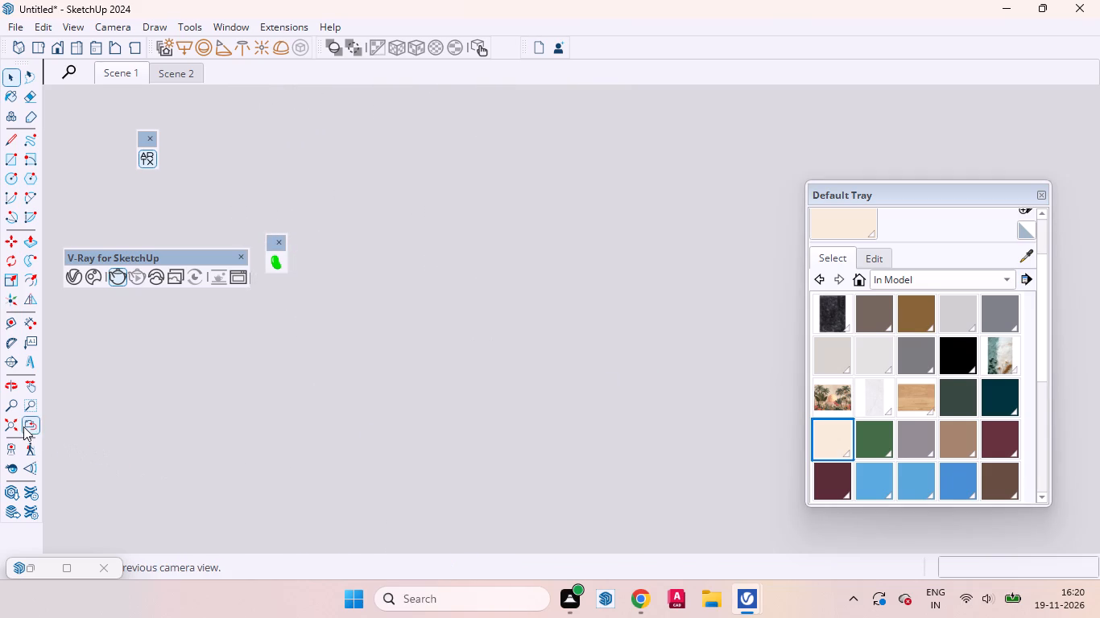
middle_click_drag(312, 410, 483, 428)
scroll(414, 419, "down", 2)
scroll(413, 419, "up", 1)
scroll(394, 383, "down", 8)
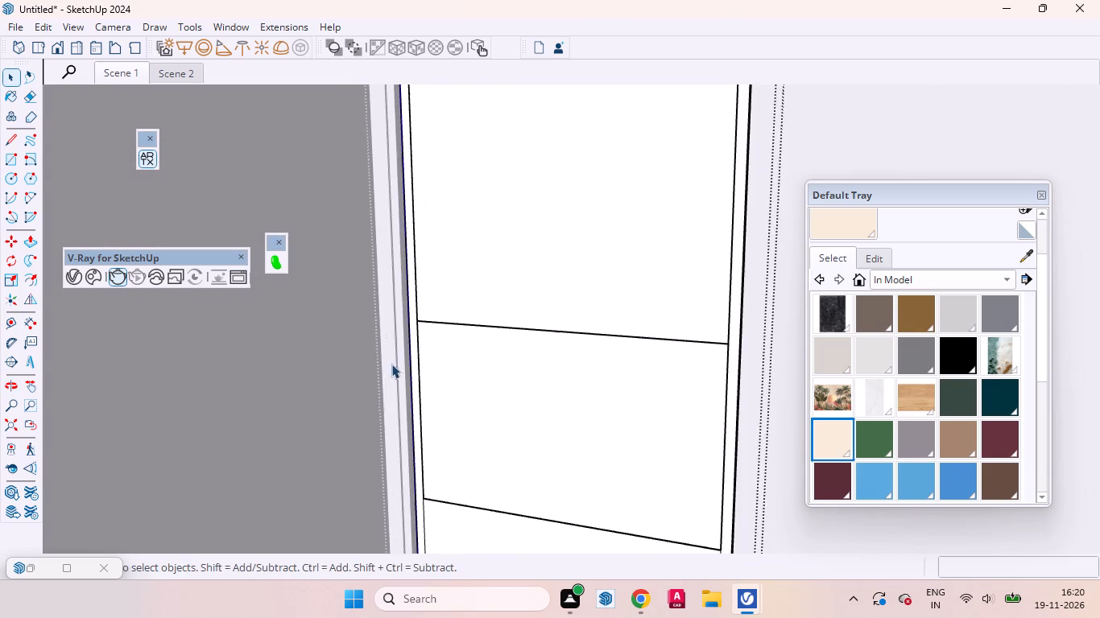
scroll(391, 364, "down", 11)
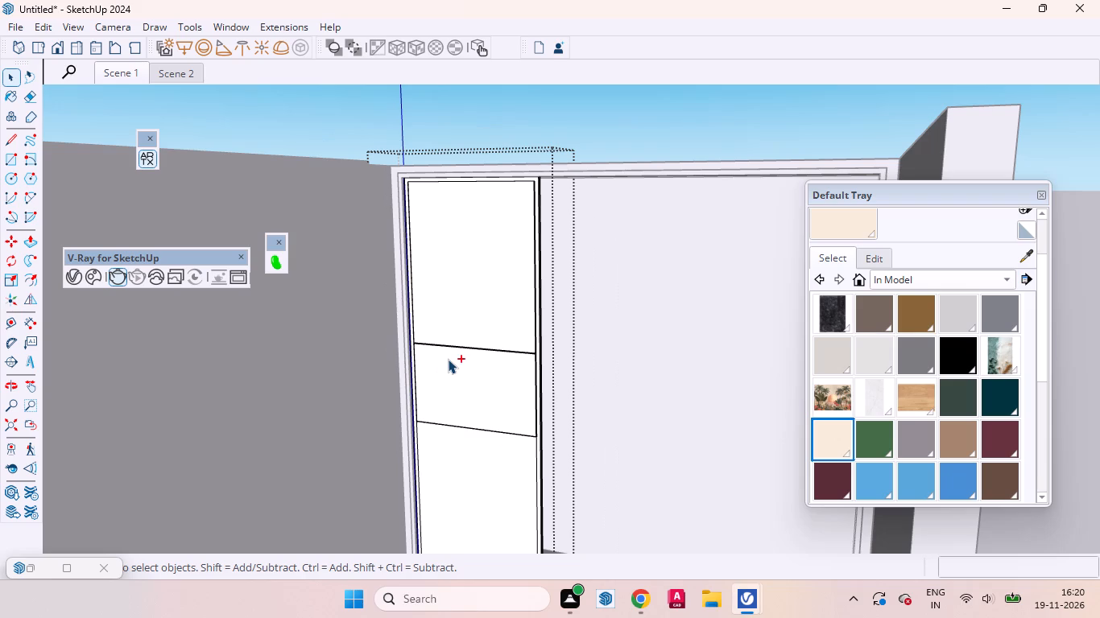
Undo the recent groove and panel edits on the shutter back to its flat, line-divided face.
key("ctrl+z")
key("ctrl+z")
key("ctrl+z")
key("ctrl+z")
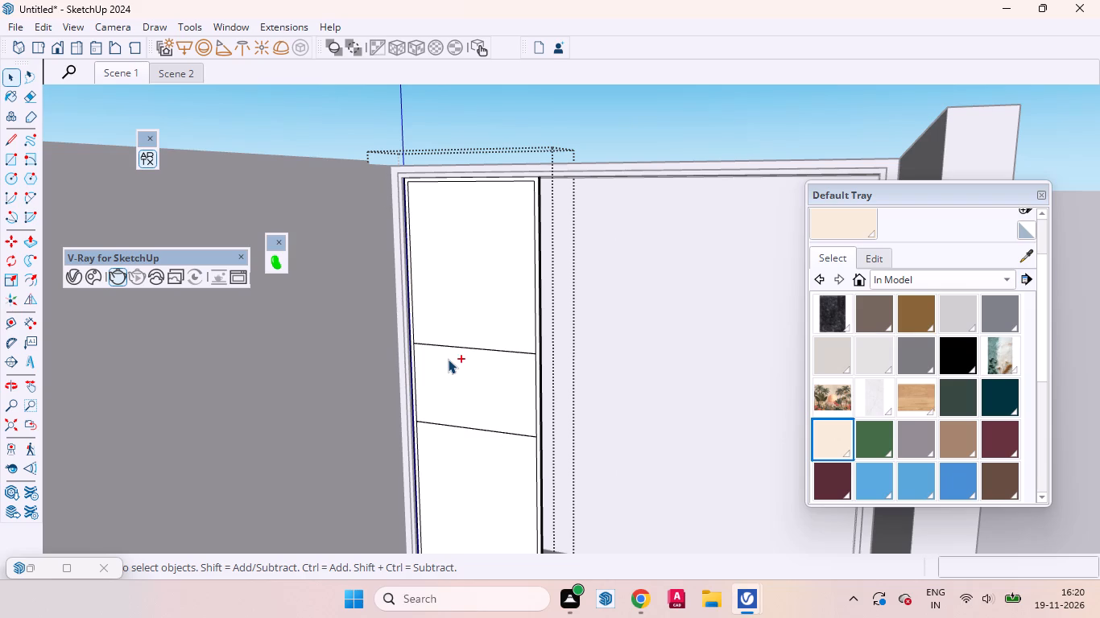
key("ctrl+z")
key("ctrl+z")
Push/Pull the shutter's upper panel by 3mm and repeat it on the middle panel.
left_click(470, 380)
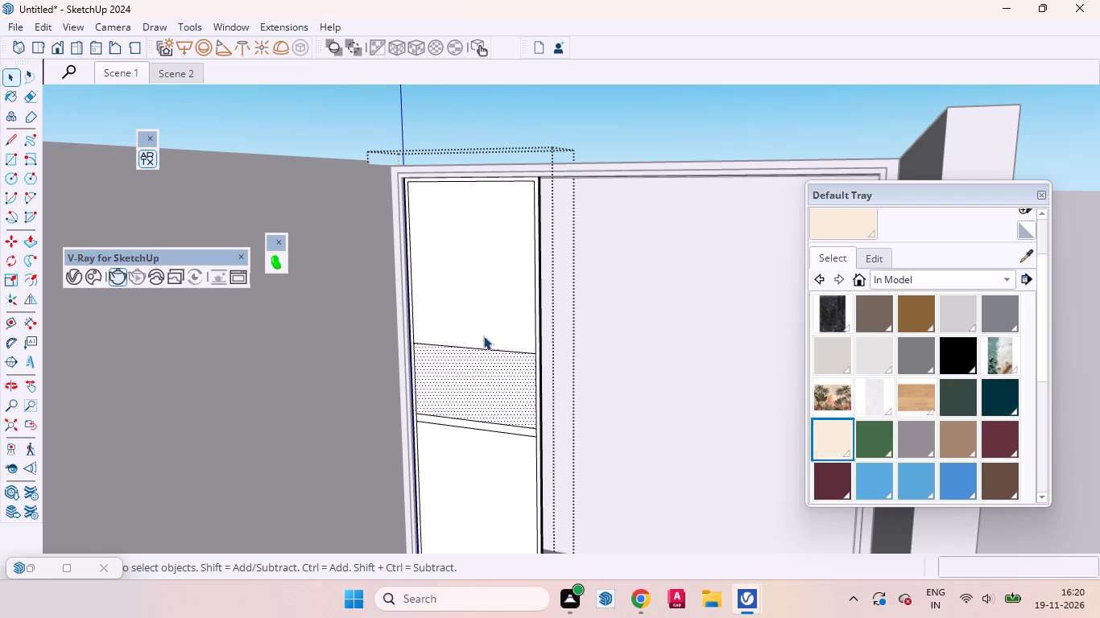
left_click(497, 312)
scroll(547, 332, "up", 16)
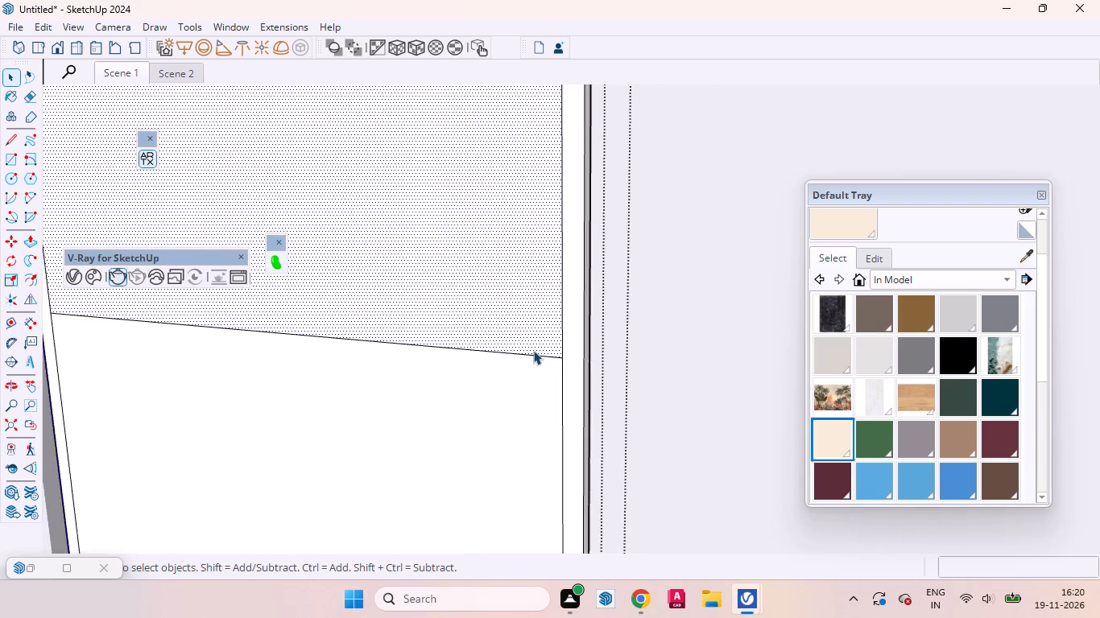
scroll(533, 350, "up", 10)
middle_click_drag(560, 339, 845, 438)
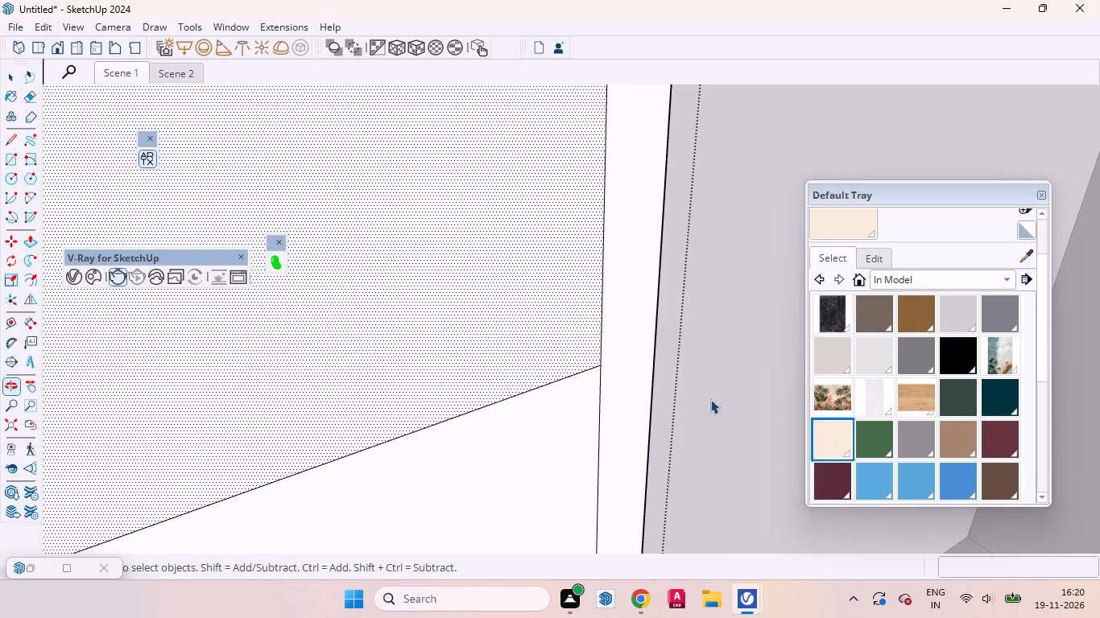
key("p")
left_click(540, 343)
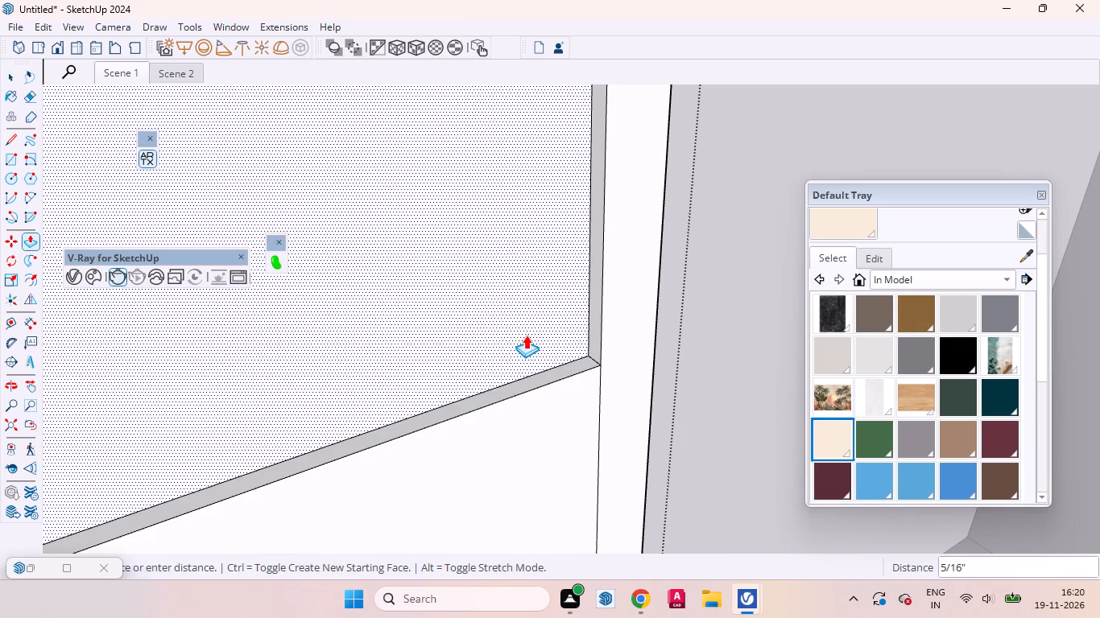
type("3mm")
key("Return")
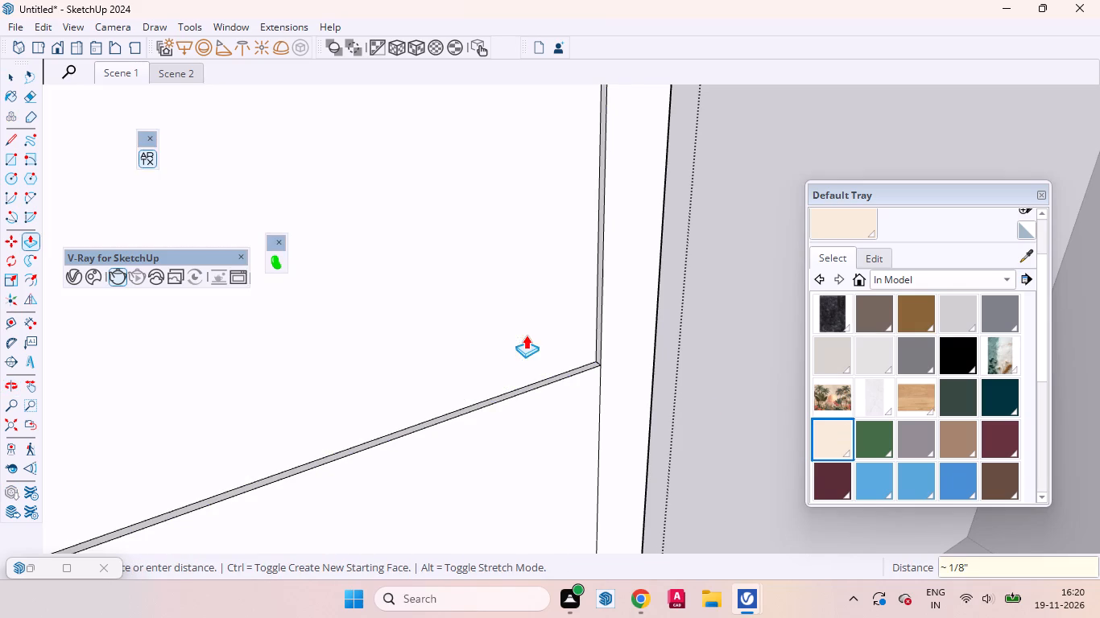
double_click(548, 422)
Delete the lower line of the narrow strip beneath the shutter's middle panel.
scroll(512, 290, "down", 6)
scroll(493, 256, "up", 1)
scroll(493, 256, "down", 6)
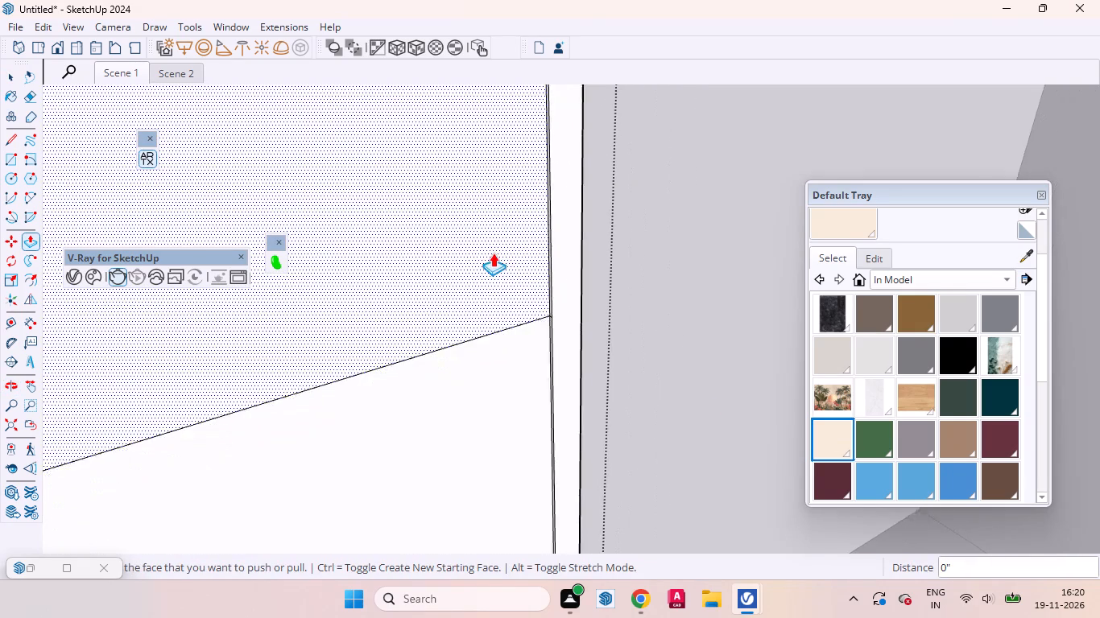
scroll(493, 253, "down", 11)
scroll(510, 452, "up", 6)
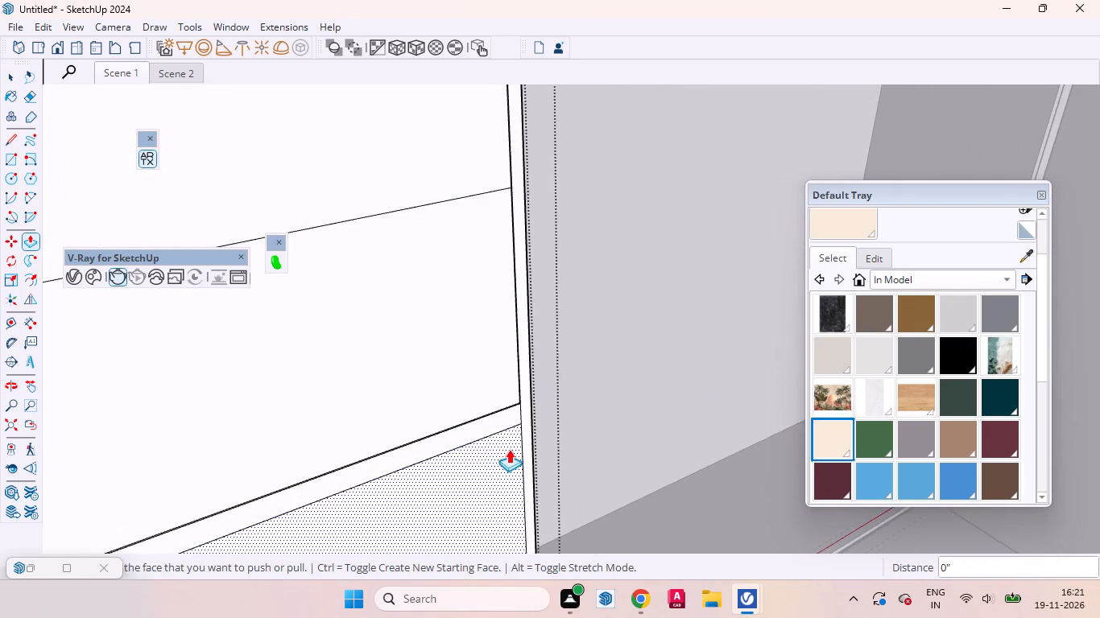
scroll(509, 449, "up", 5)
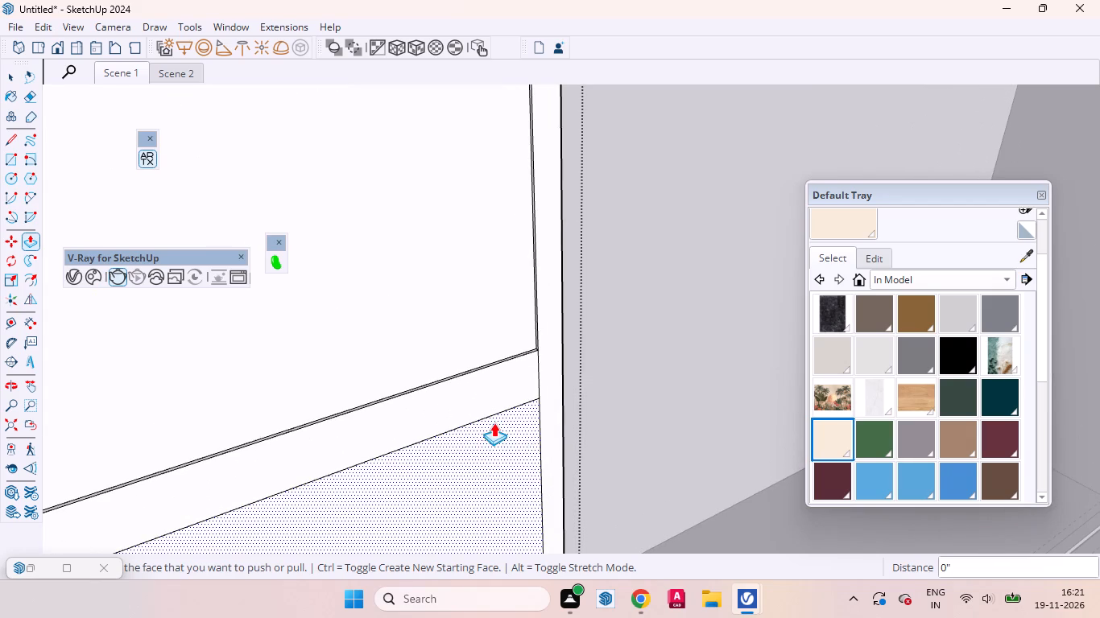
key("space")
left_click(488, 419)
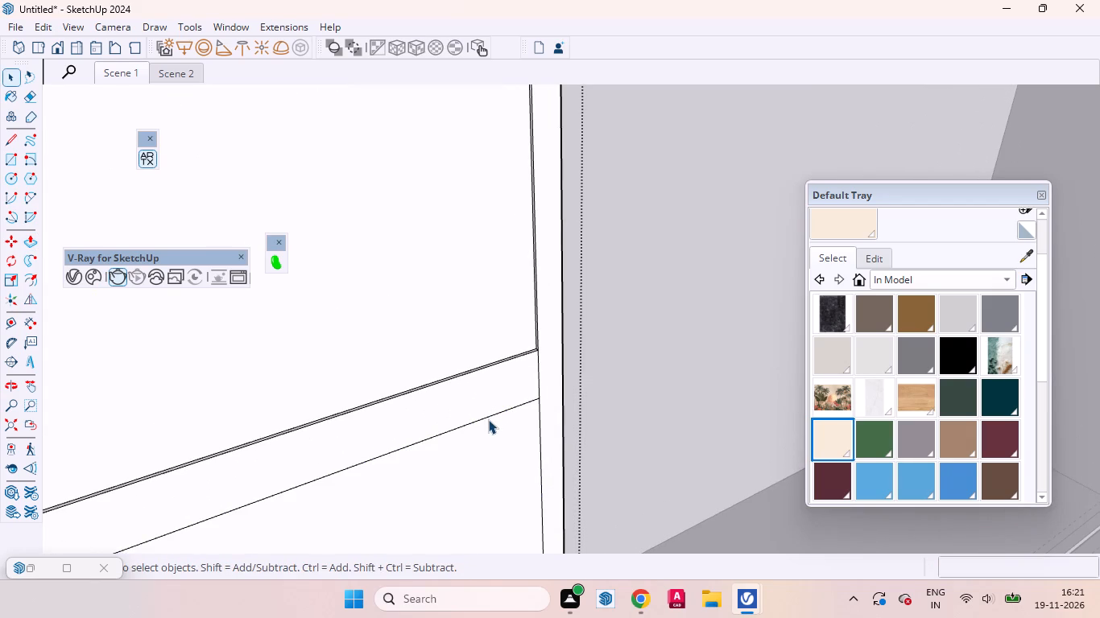
key("Delete")
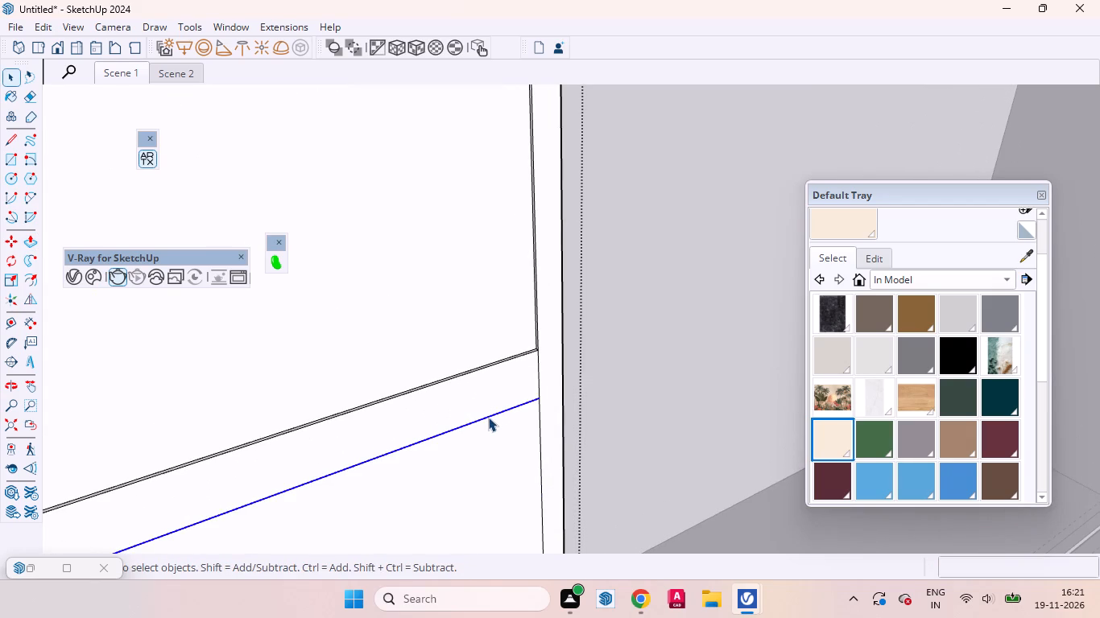
key("Delete")
Repeat the 3mm Push/Pull on the shutter's lower panel.
scroll(530, 380, "down", 17)
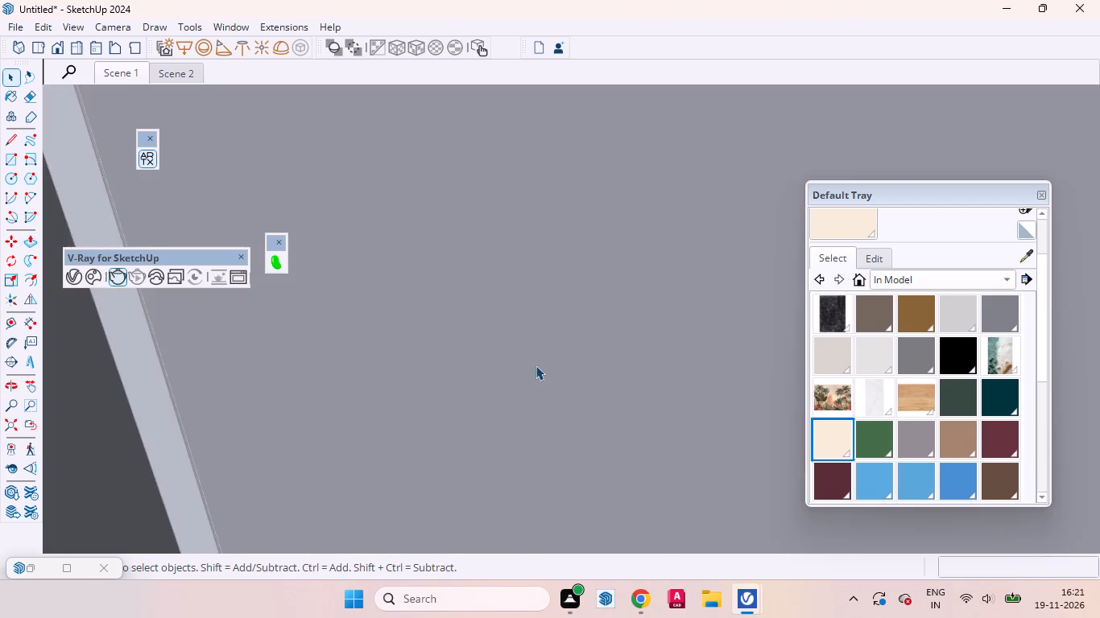
left_click(23, 418)
middle_click_drag(475, 401, 363, 414)
scroll(515, 360, "down", 20)
scroll(515, 360, "down", 2)
scroll(497, 396, "up", 1)
scroll(497, 396, "down", 1)
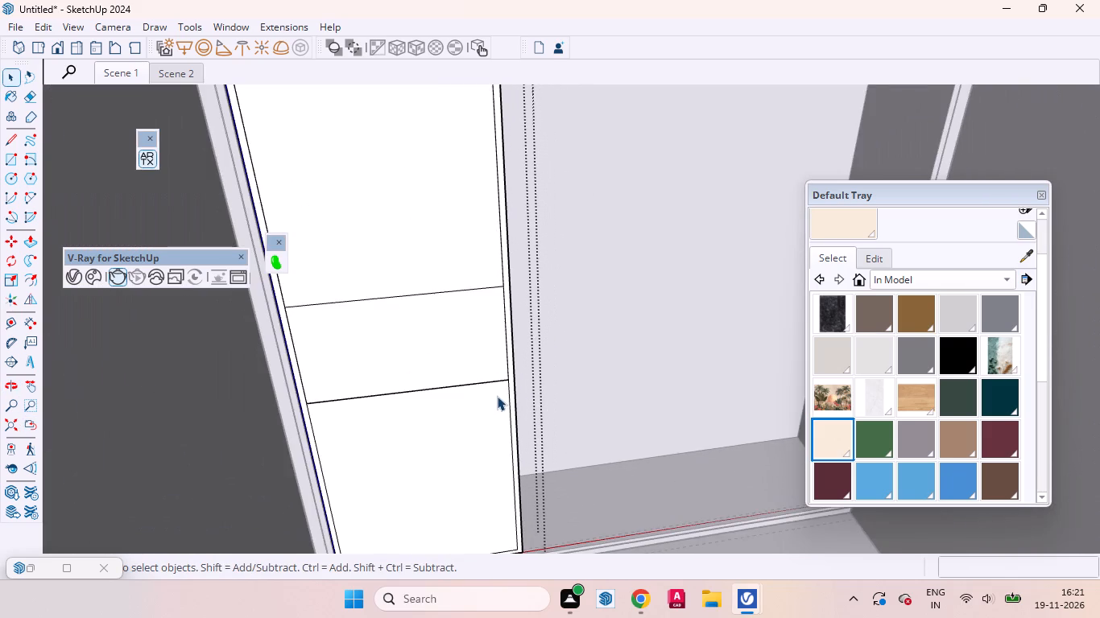
scroll(497, 396, "down", 4)
middle_click_drag(523, 398, 416, 350)
left_click(419, 410)
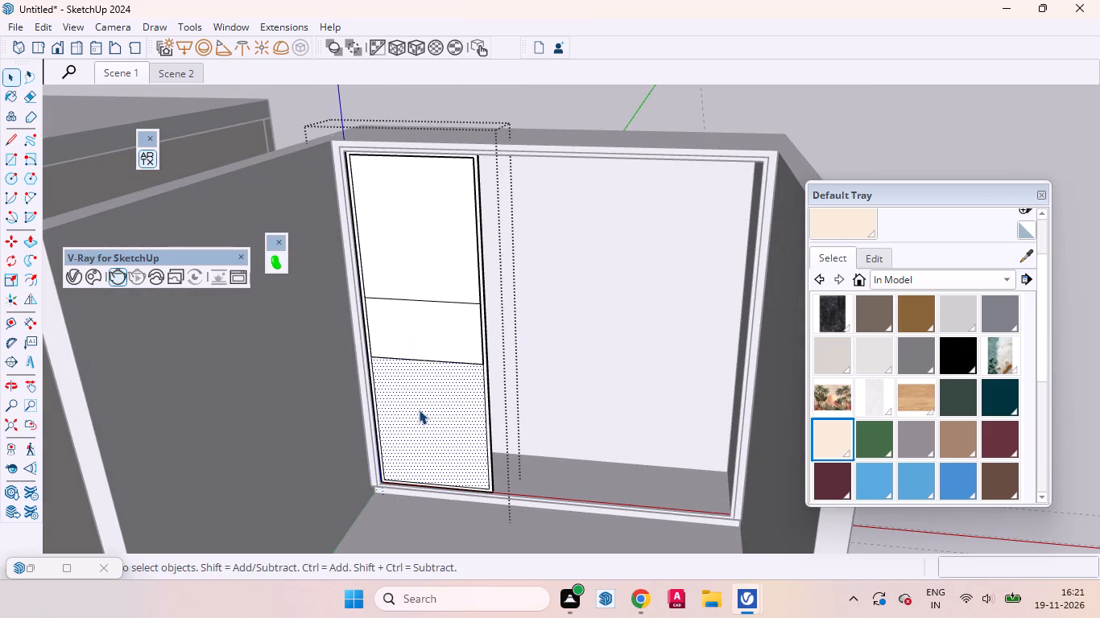
key("p")
double_click(419, 410)
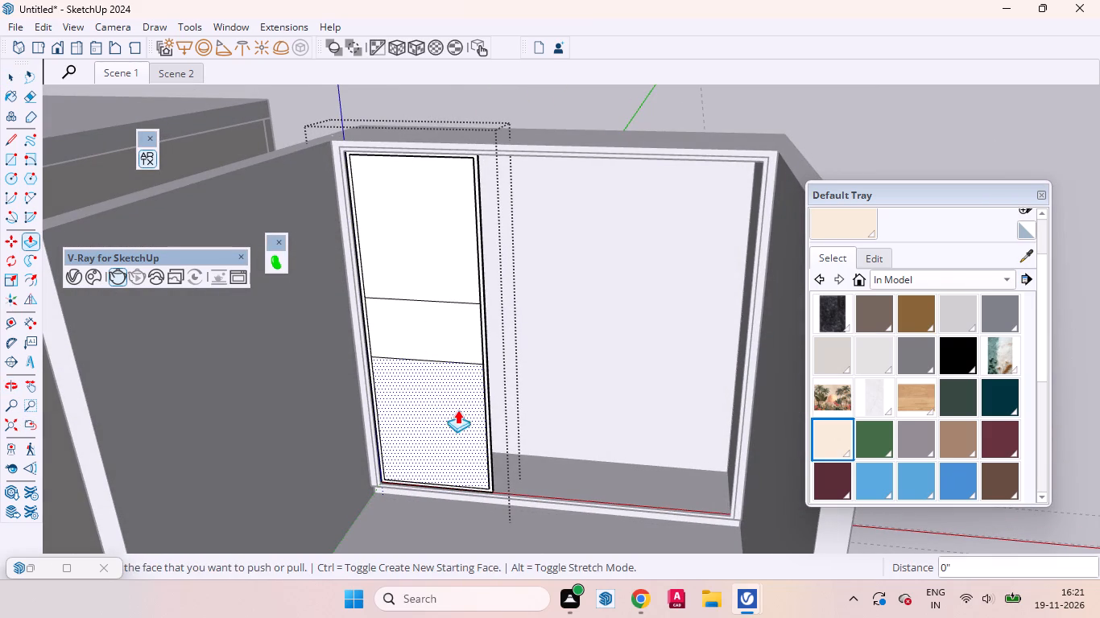
key("space")
Check the bedroom render's progress in the V-Ray Frame Buffer and return to the model.
scroll(457, 343, "up", 6)
scroll(450, 400, "down", 12)
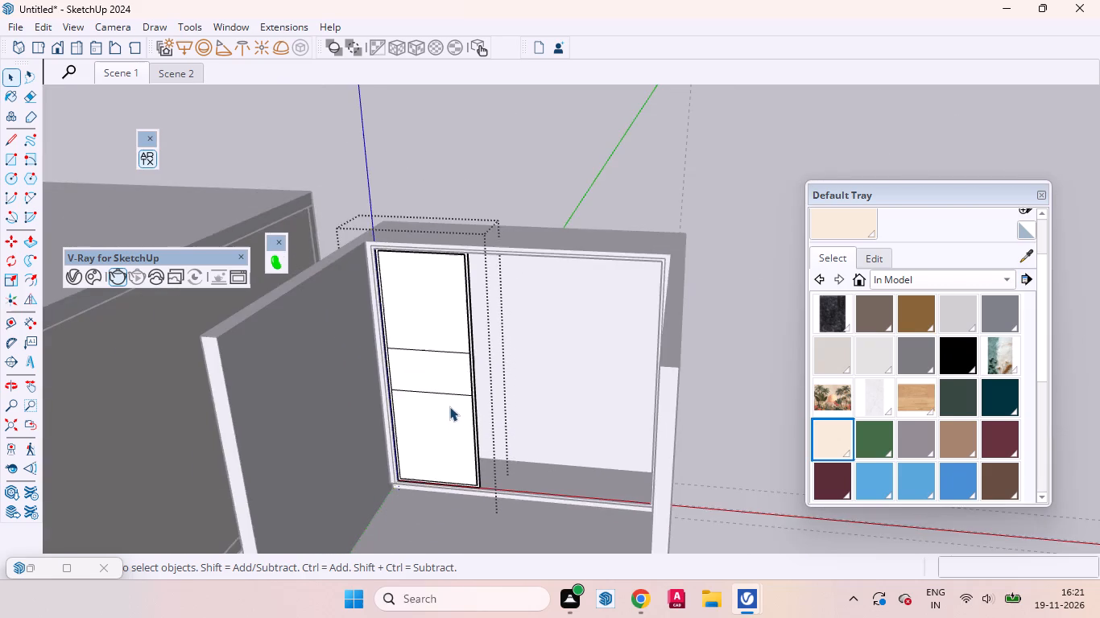
scroll(455, 406, "down", 4)
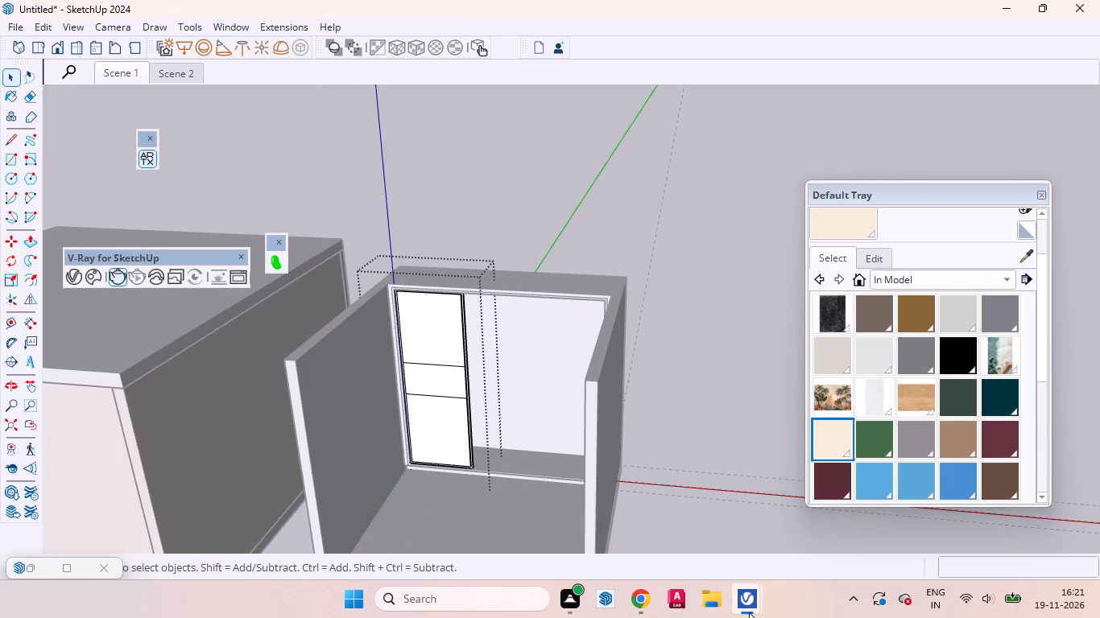
left_click(717, 533)
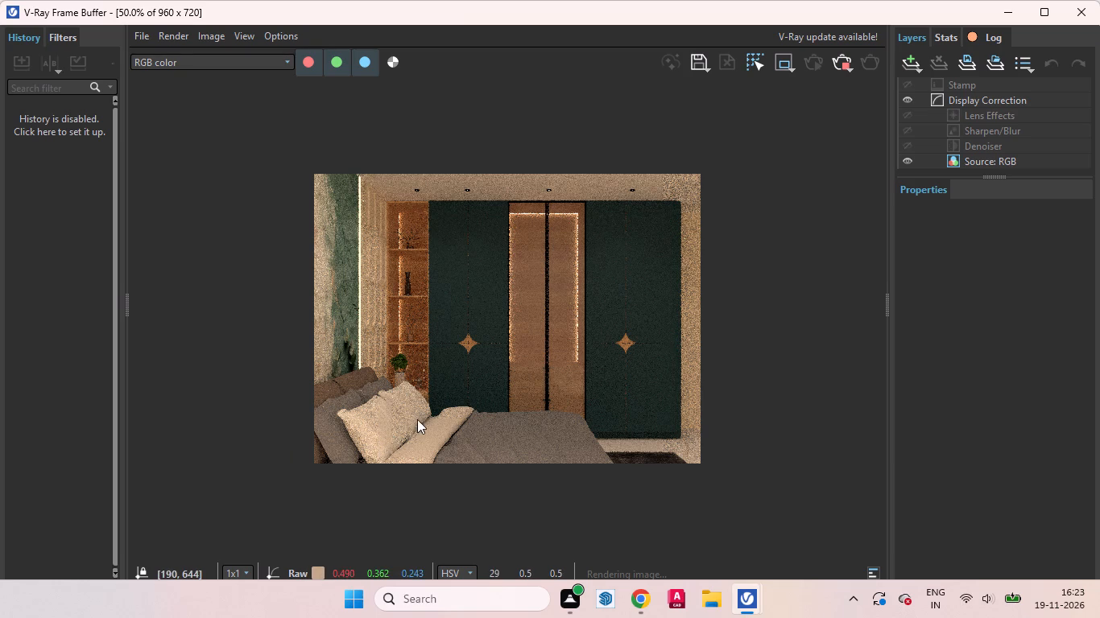
left_click(1016, 5)
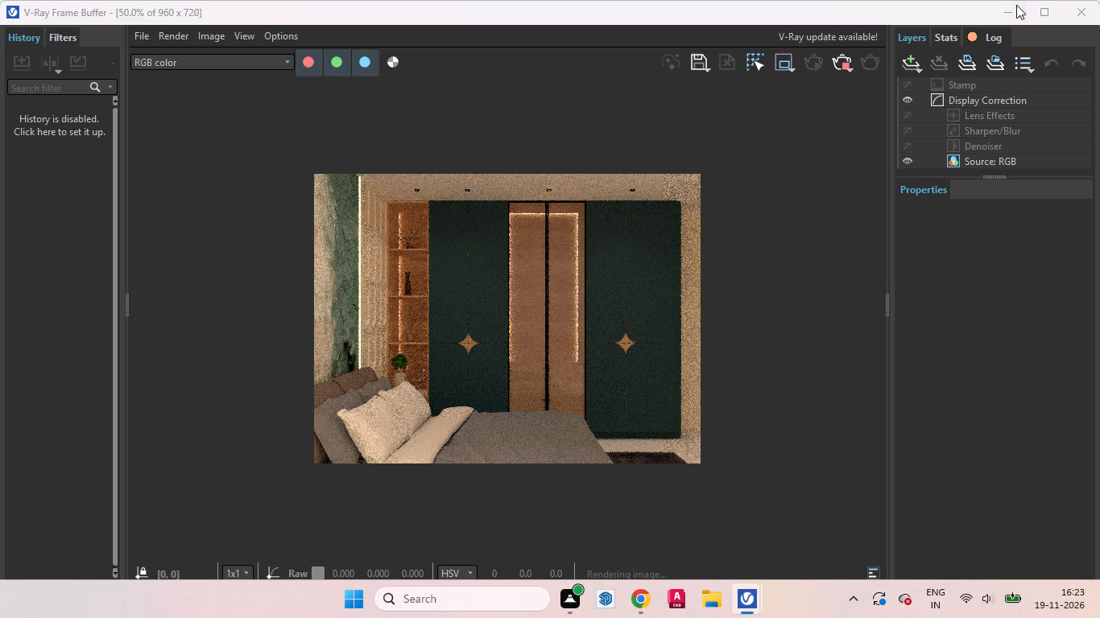
Open the Lightbeans Textures Library in a maximised window and search its materials for "laminates".
scroll(666, 186, "down", 7)
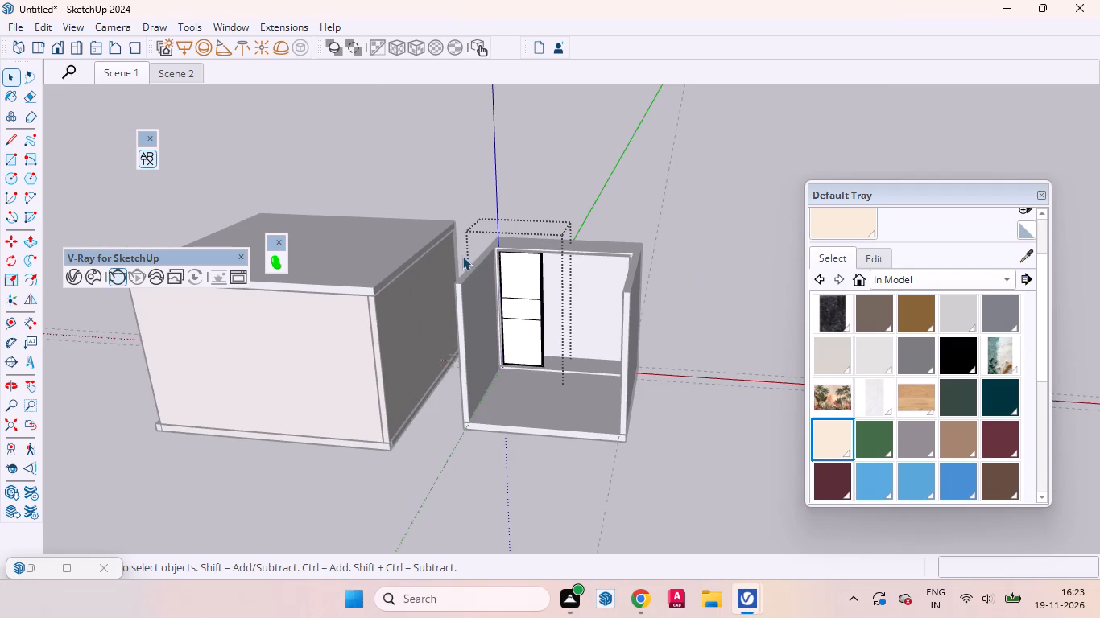
left_click(273, 259)
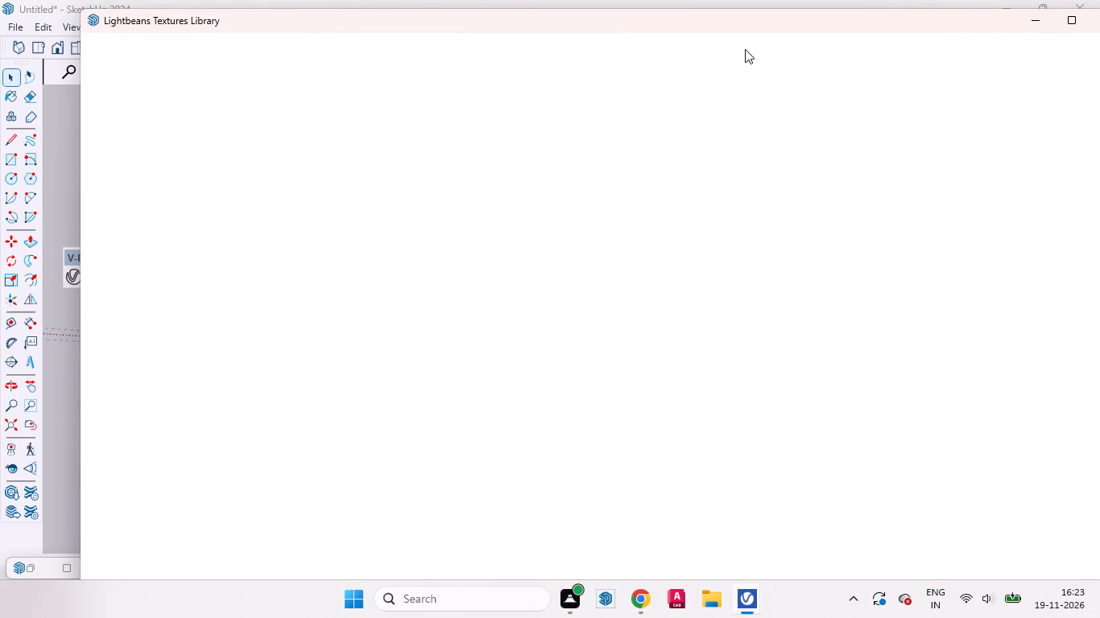
left_click(1075, 19)
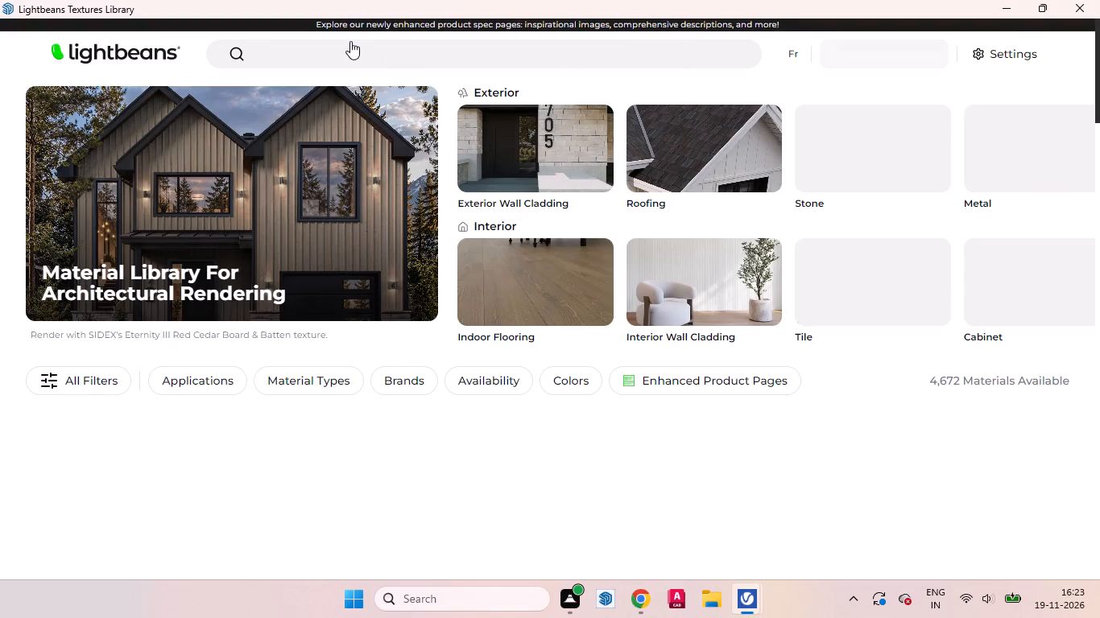
left_click(344, 40)
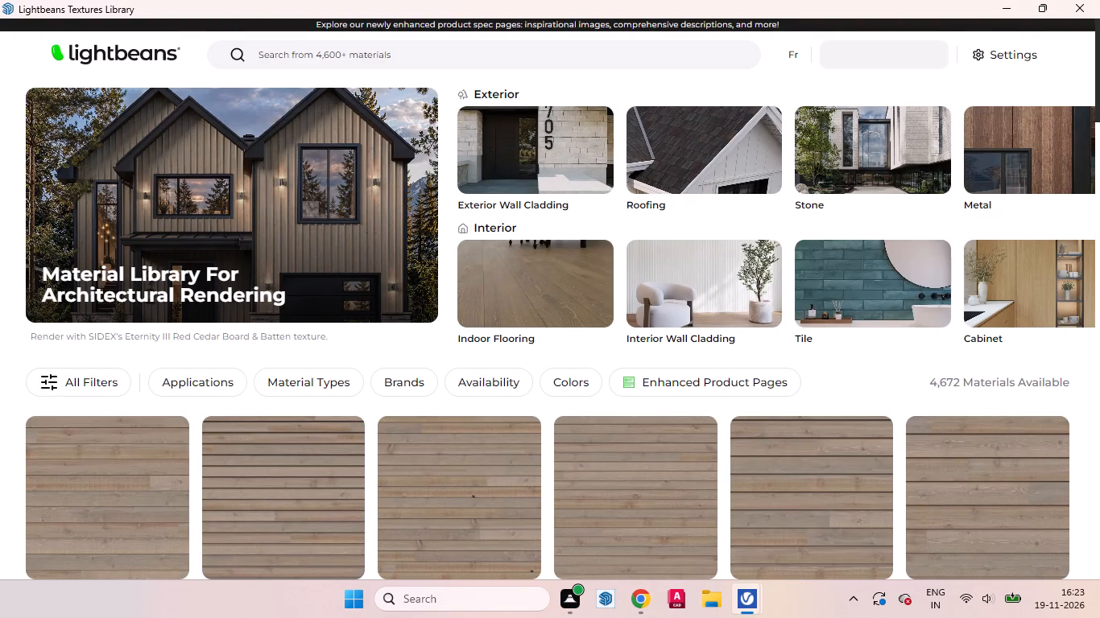
left_click(334, 54)
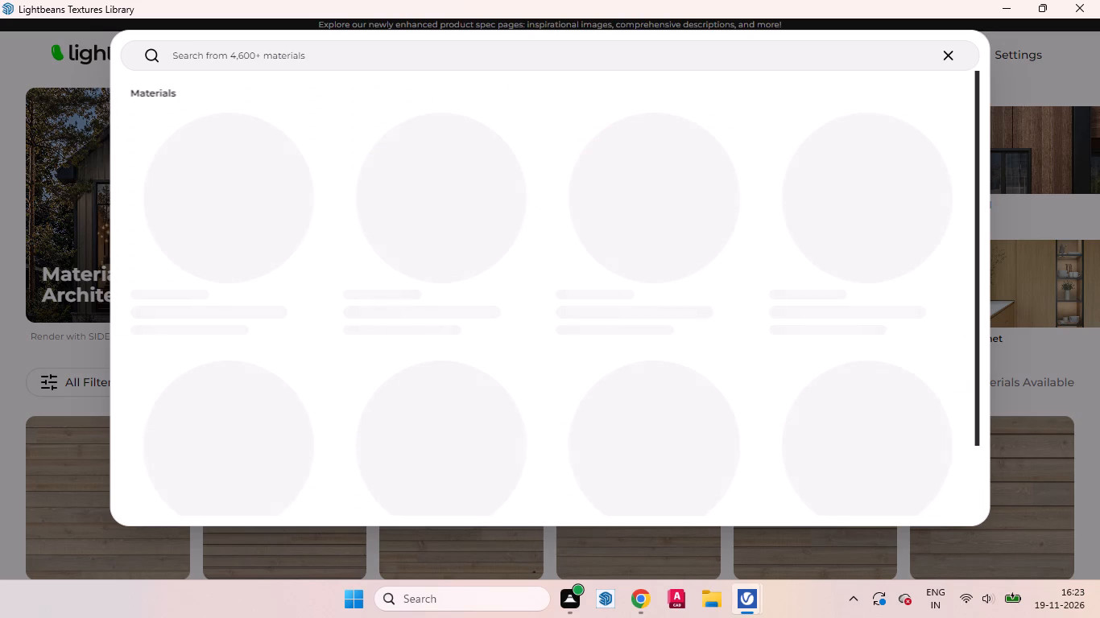
left_click(334, 54)
type("laminat")
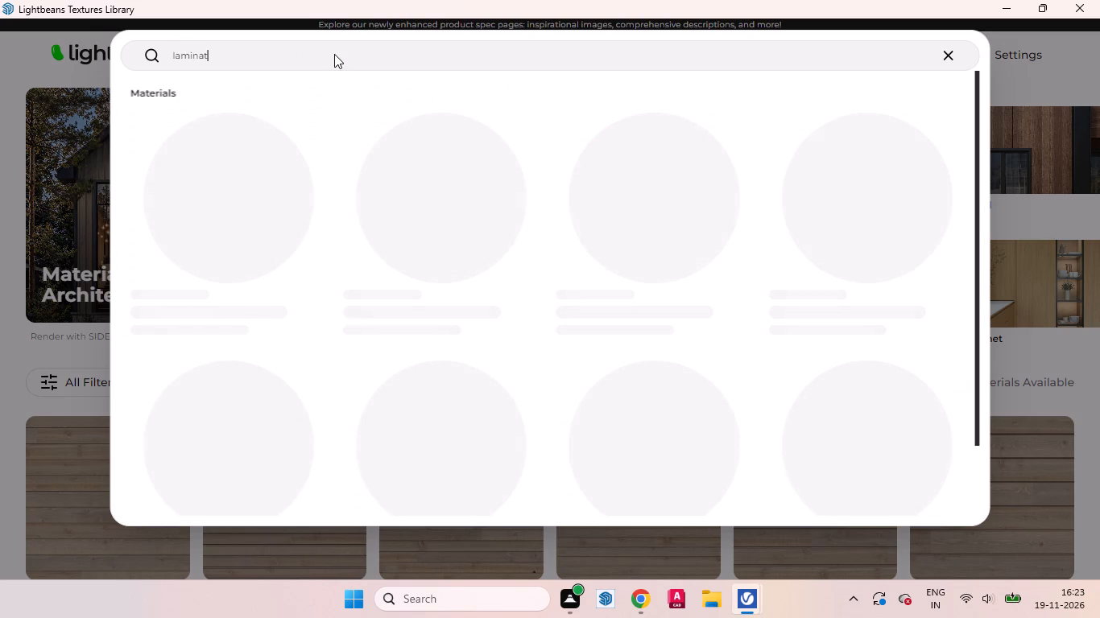
type("es")
key("s")
key("BackSpace")
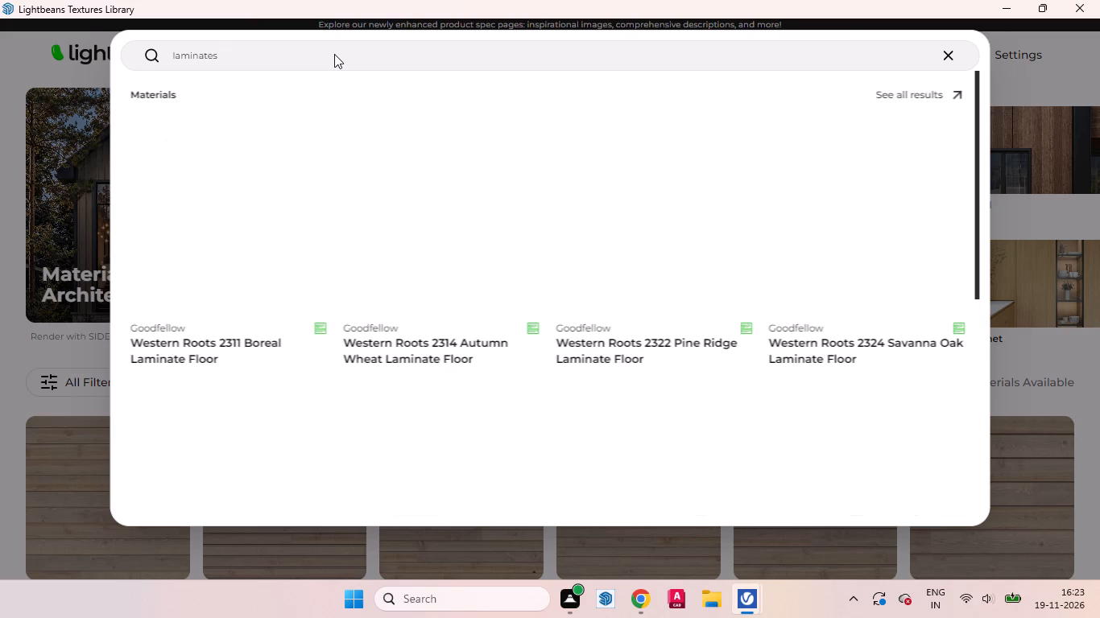
key("Return")
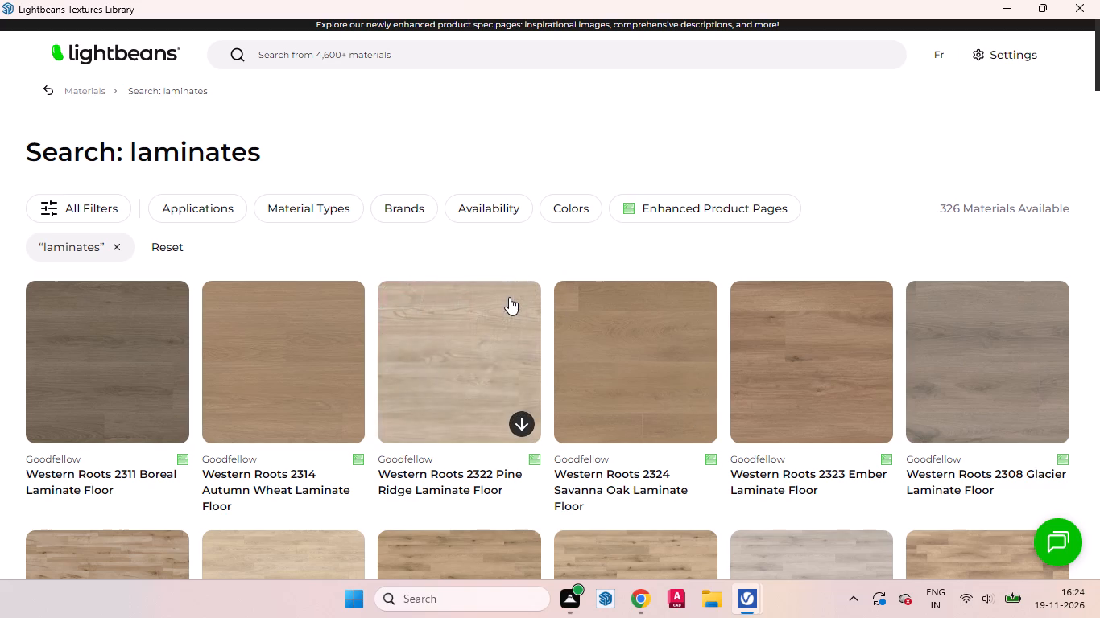
Browse the laminate search results for woodgrain and plain-colour textures suitable for the wardrobe shutters, and return to the model.
scroll(591, 236, "down", 1)
scroll(591, 236, "up", 1)
scroll(591, 236, "down", 1)
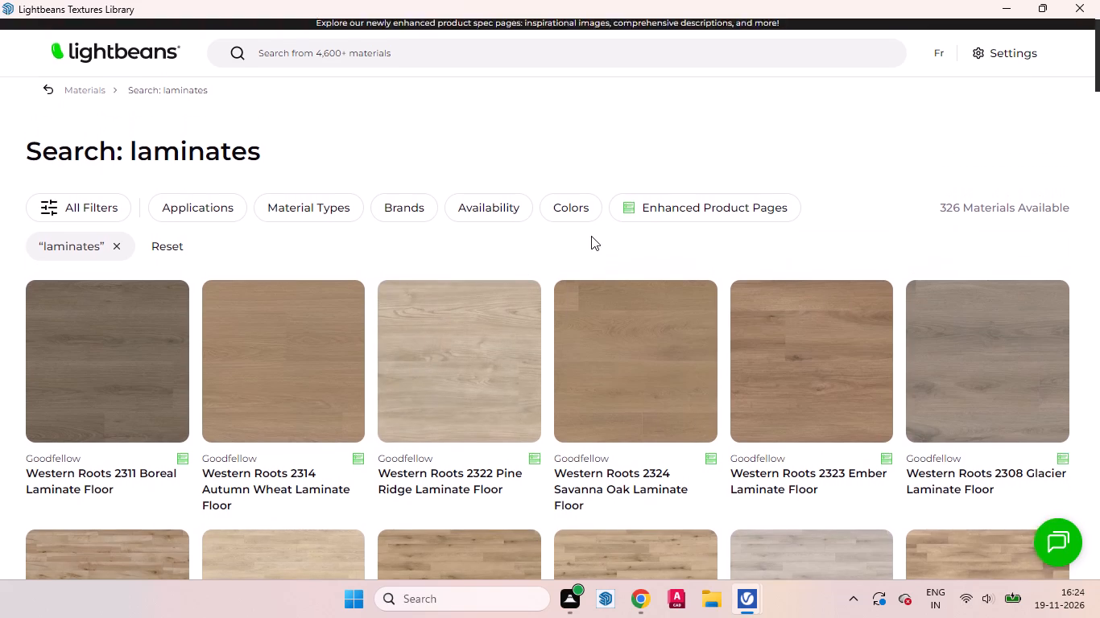
scroll(591, 236, "down", 7)
scroll(703, 289, "down", 3)
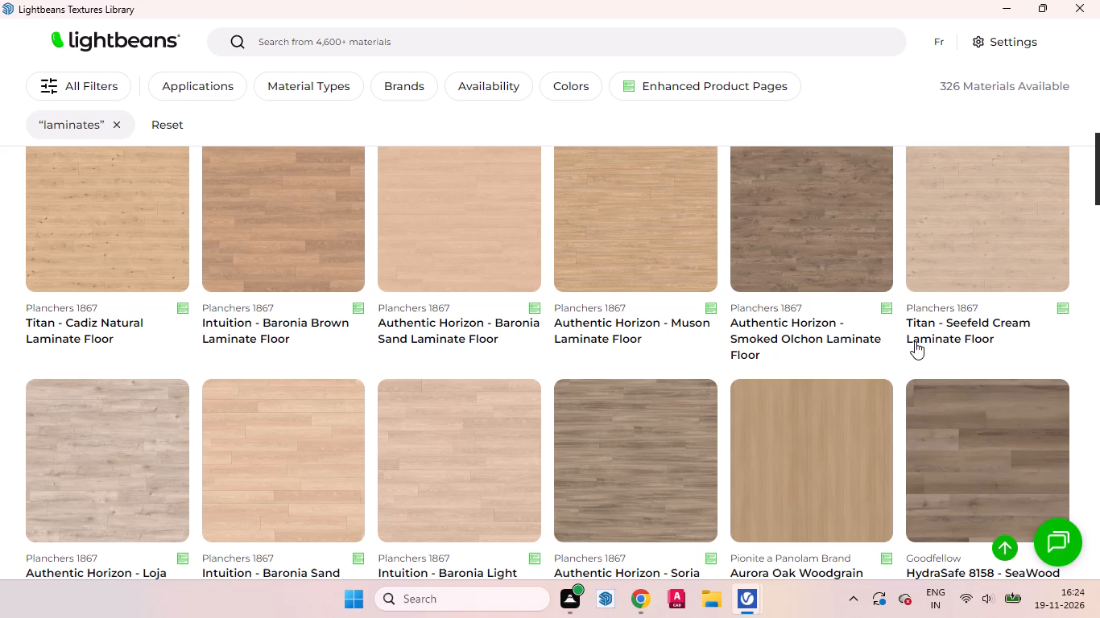
scroll(734, 346, "down", 7)
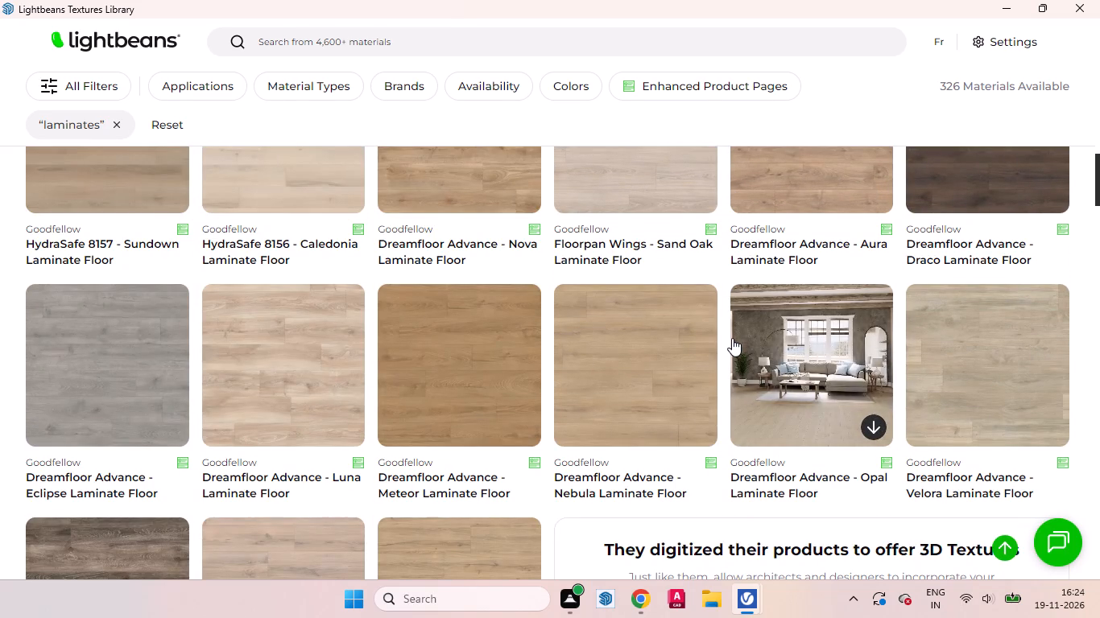
scroll(631, 295, "down", 6)
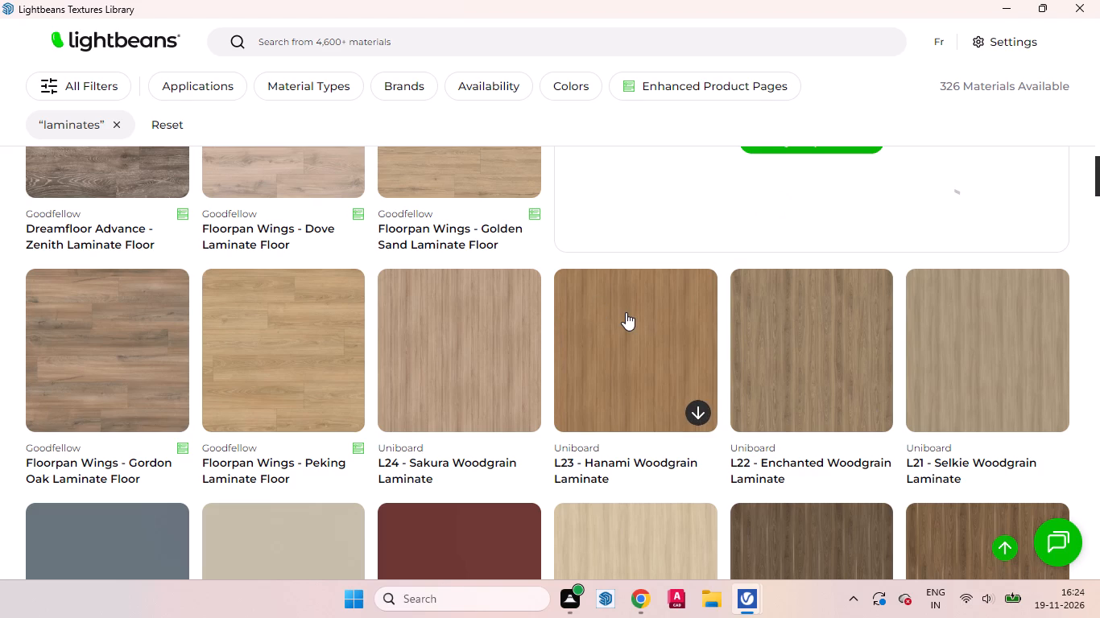
scroll(578, 307, "down", 4)
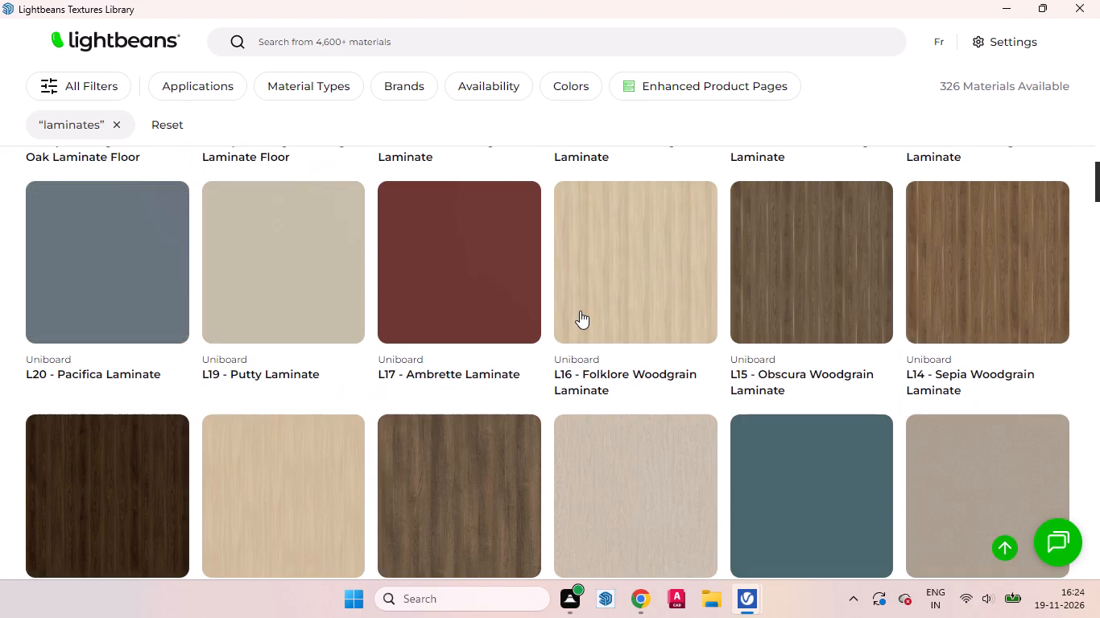
scroll(580, 311, "down", 2)
scroll(584, 304, "up", 2)
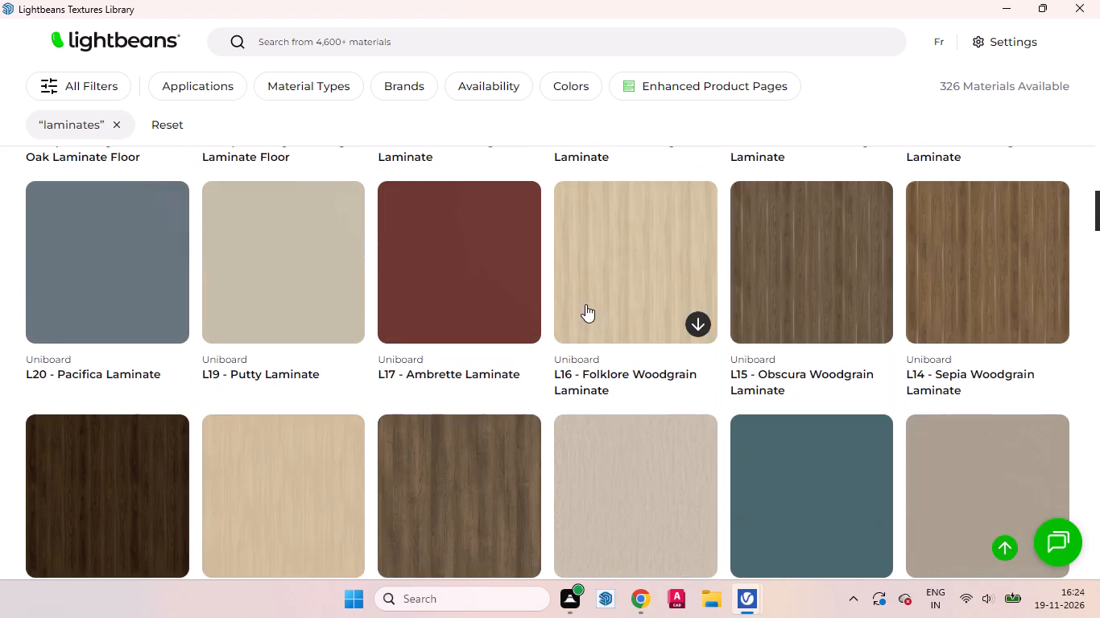
scroll(585, 311, "down", 9)
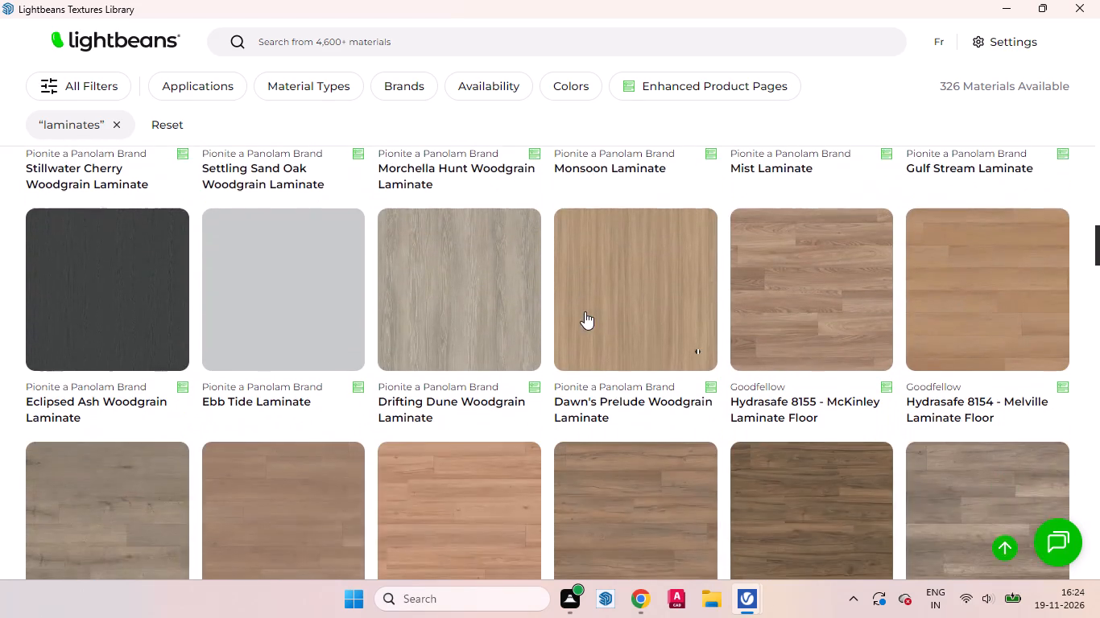
scroll(585, 311, "down", 12)
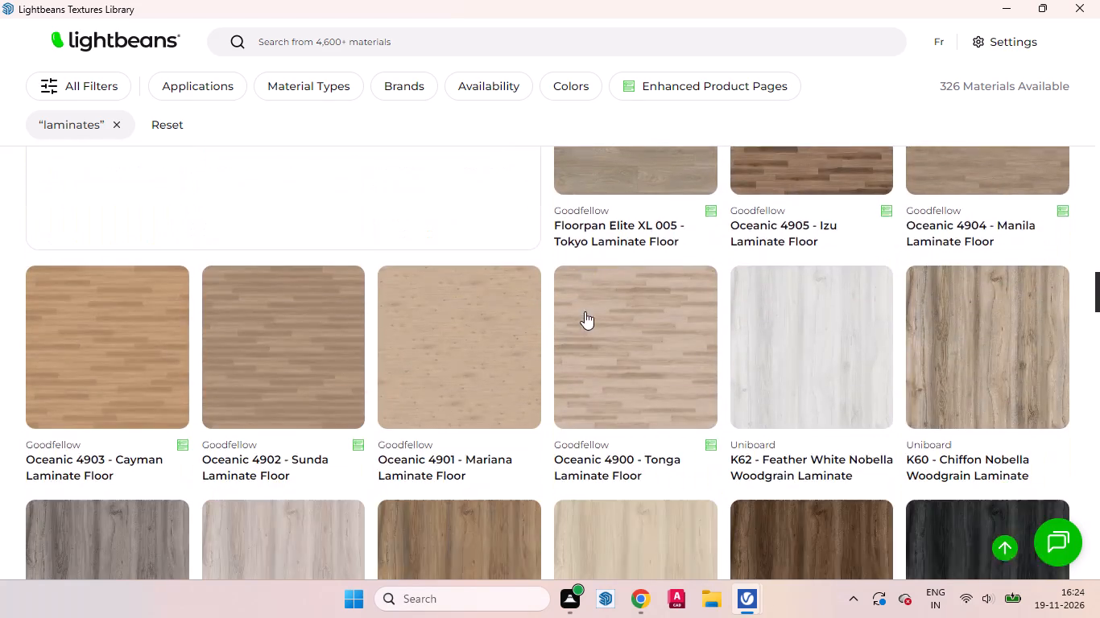
scroll(585, 313, "down", 8)
scroll(581, 319, "up", 2)
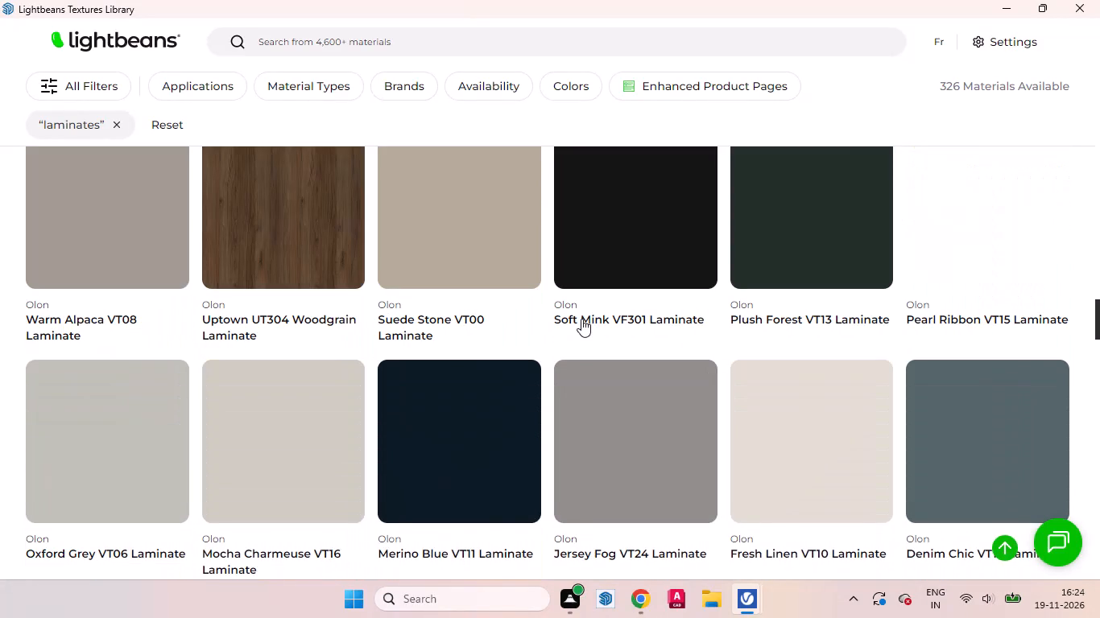
scroll(633, 295, "up", 1)
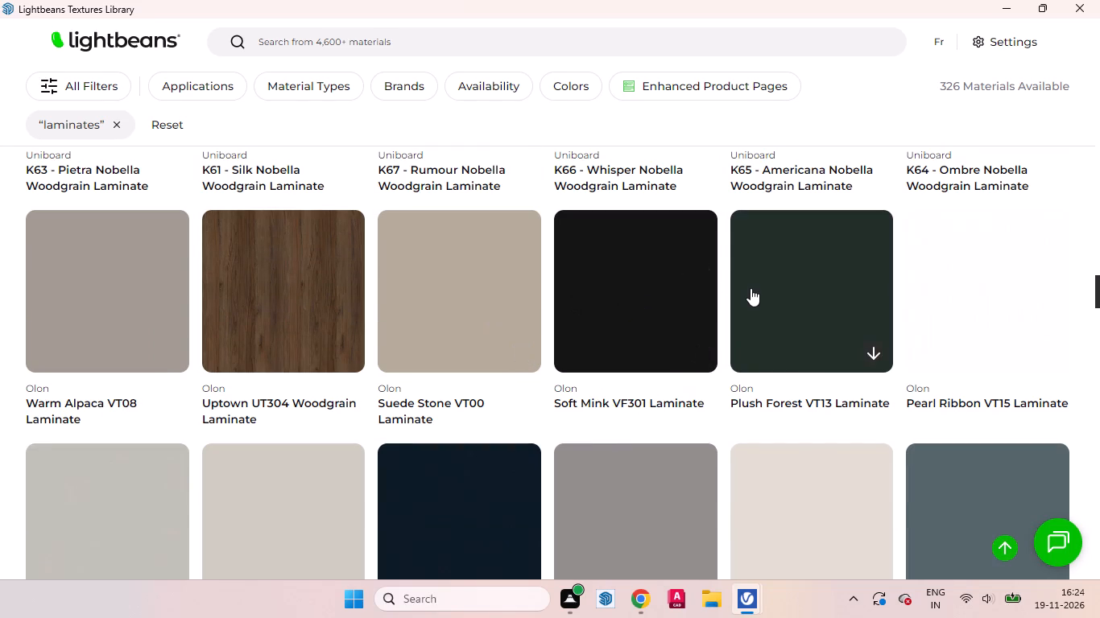
scroll(578, 315, "down", 3)
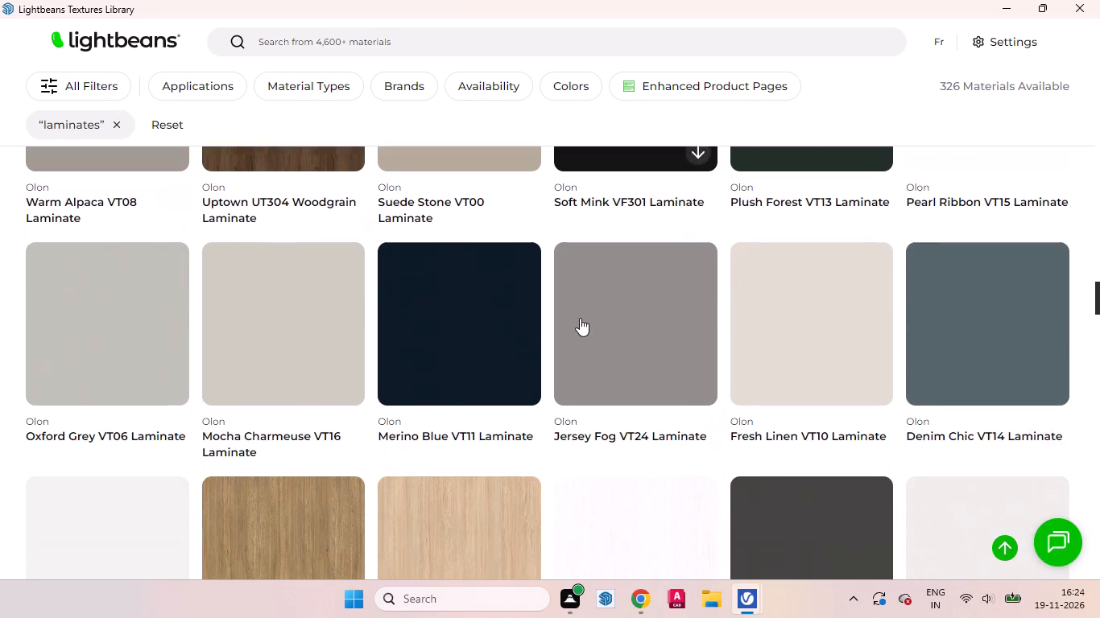
scroll(580, 318, "down", 8)
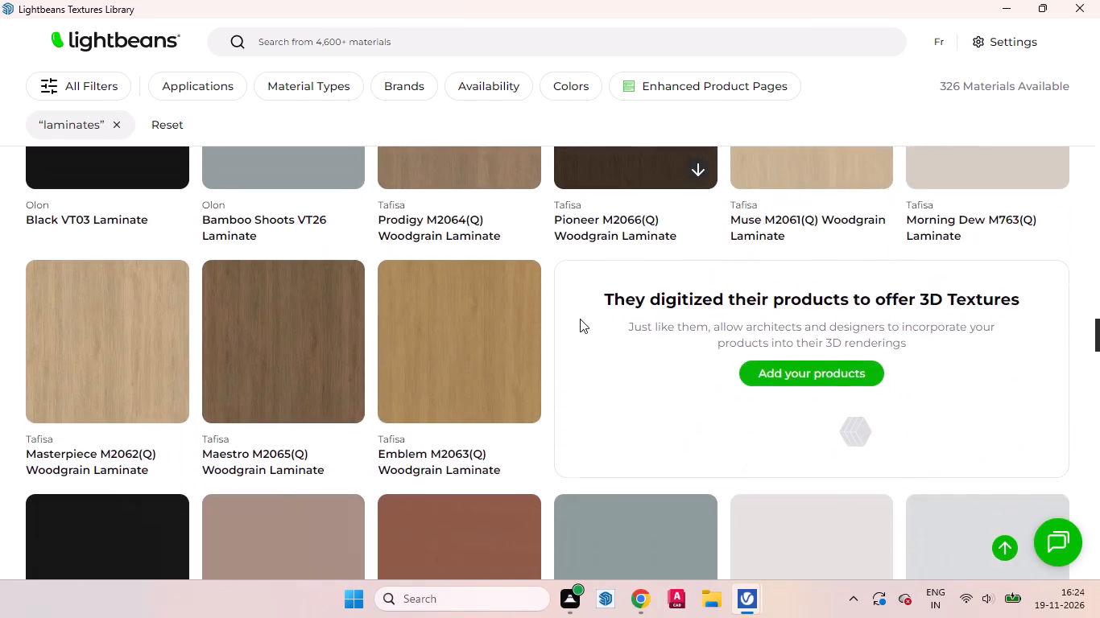
scroll(580, 319, "down", 3)
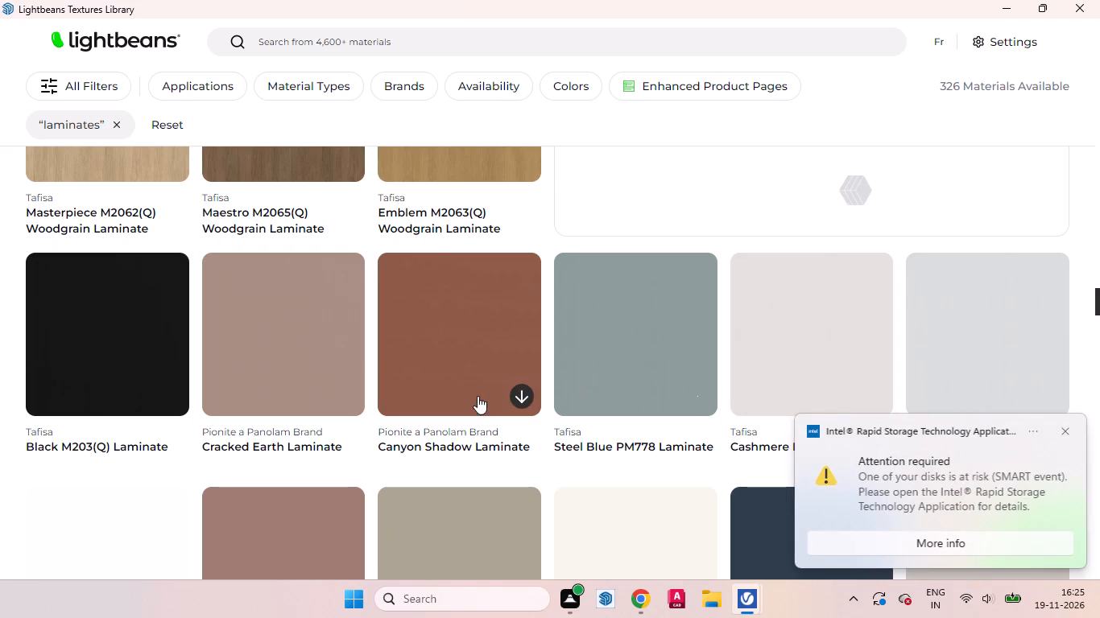
left_click(1005, 3)
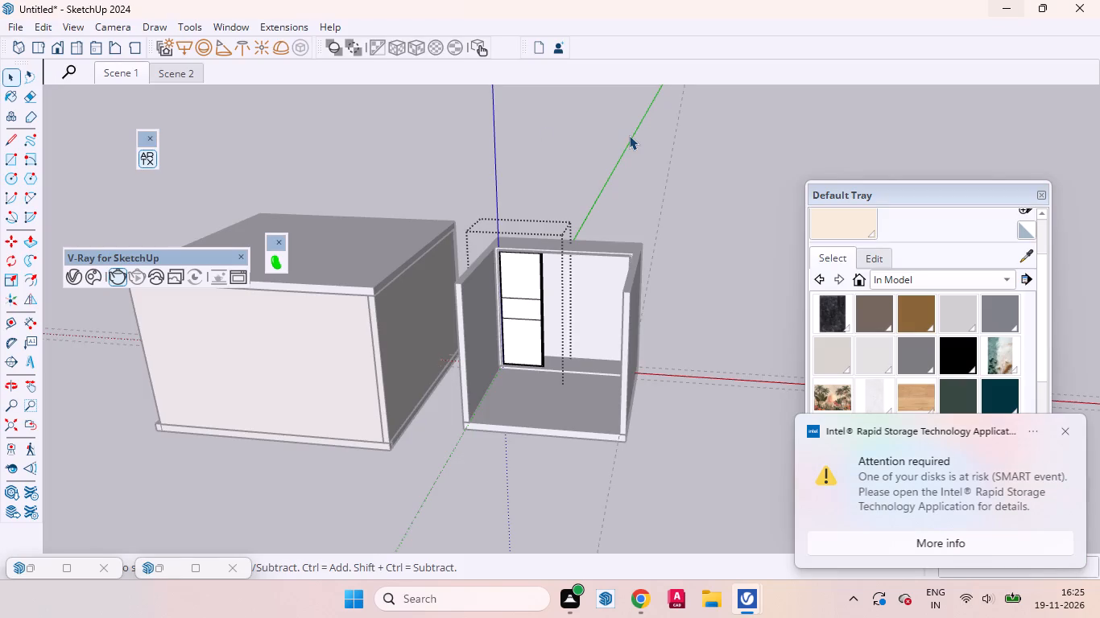
Exit the group being edited in the small room so the bedroom's materials can be accessed.
scroll(323, 369, "up", 3)
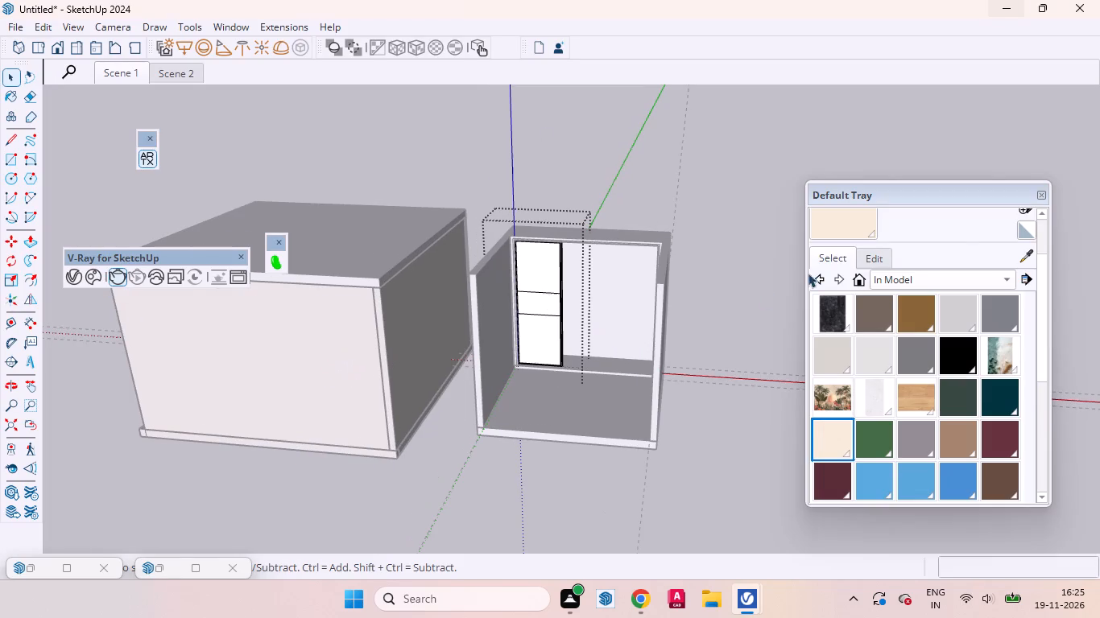
left_click(1026, 257)
middle_click_drag(183, 420, 176, 419)
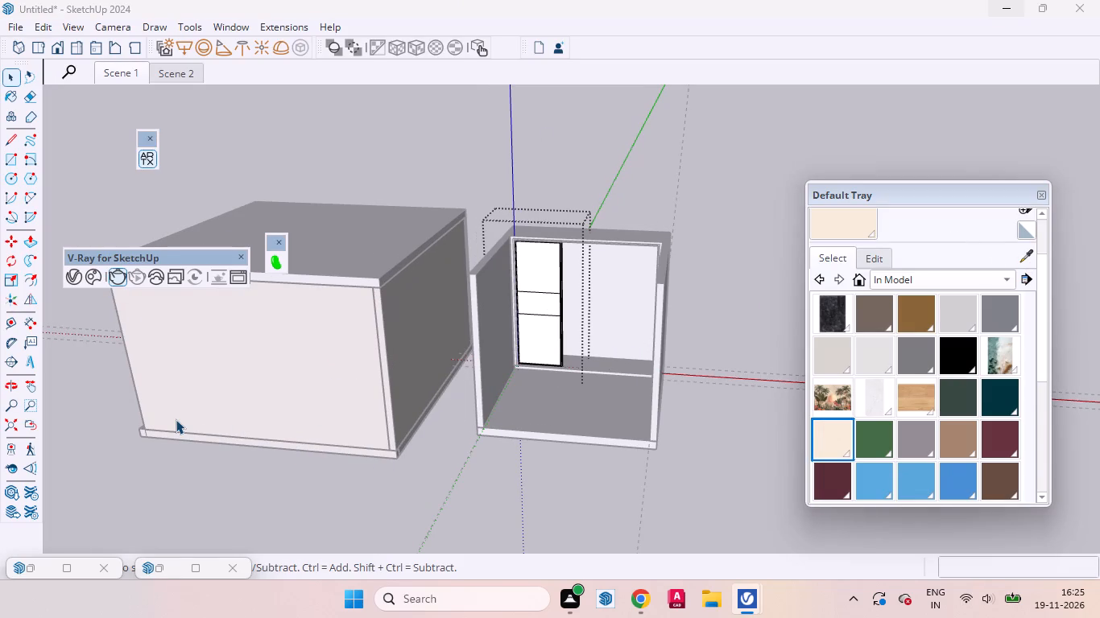
middle_click_drag(176, 419, 520, 422)
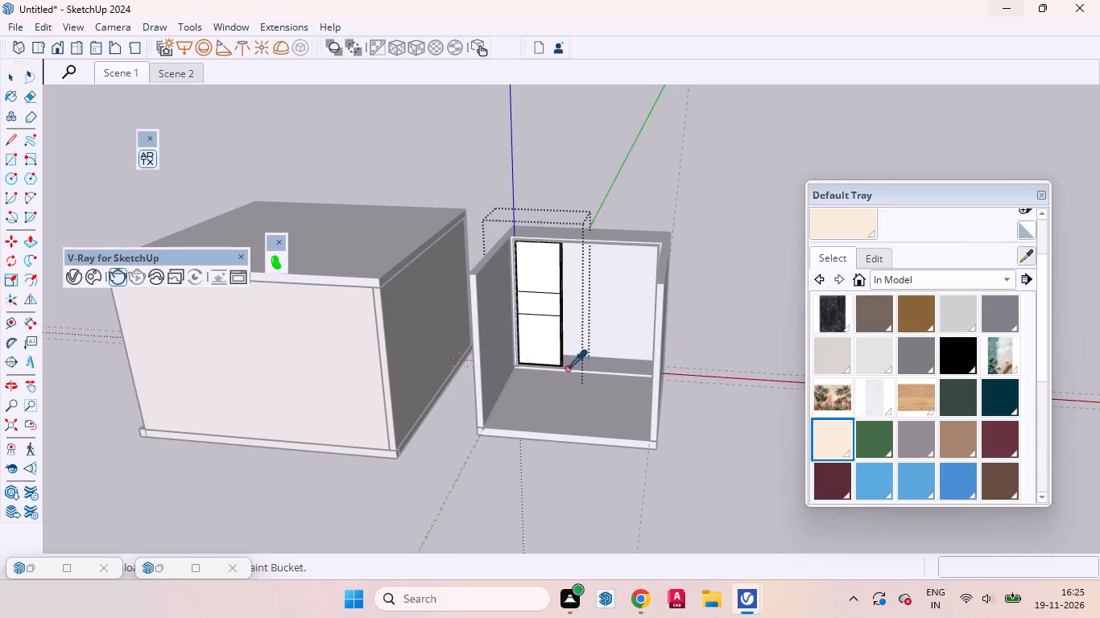
middle_click_drag(358, 384, 832, 365)
scroll(526, 414, "up", 2)
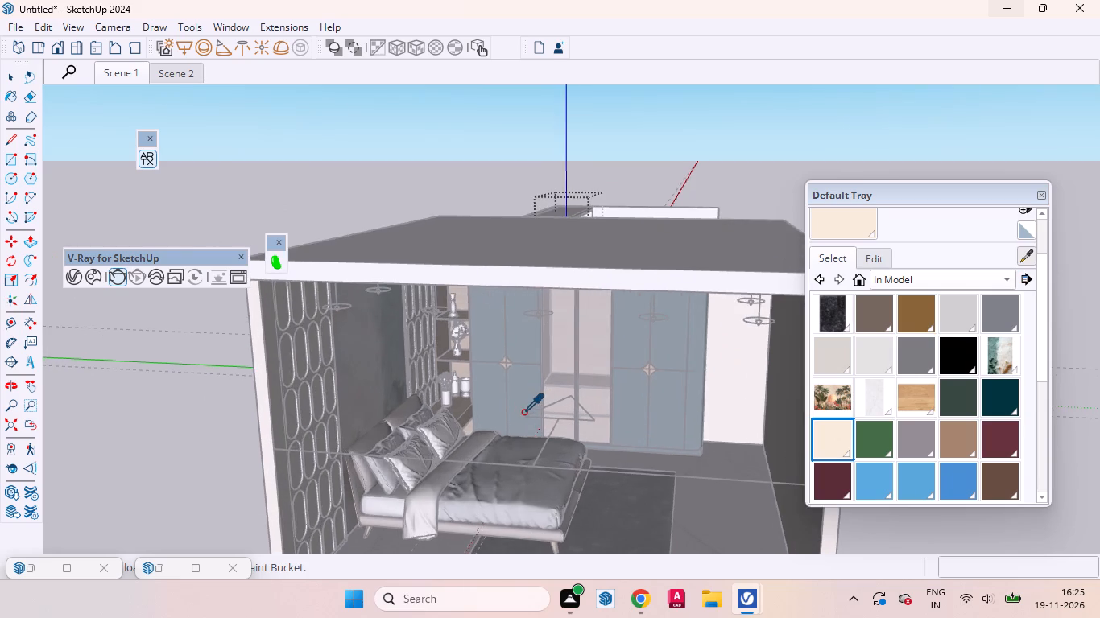
scroll(521, 412, "down", 3)
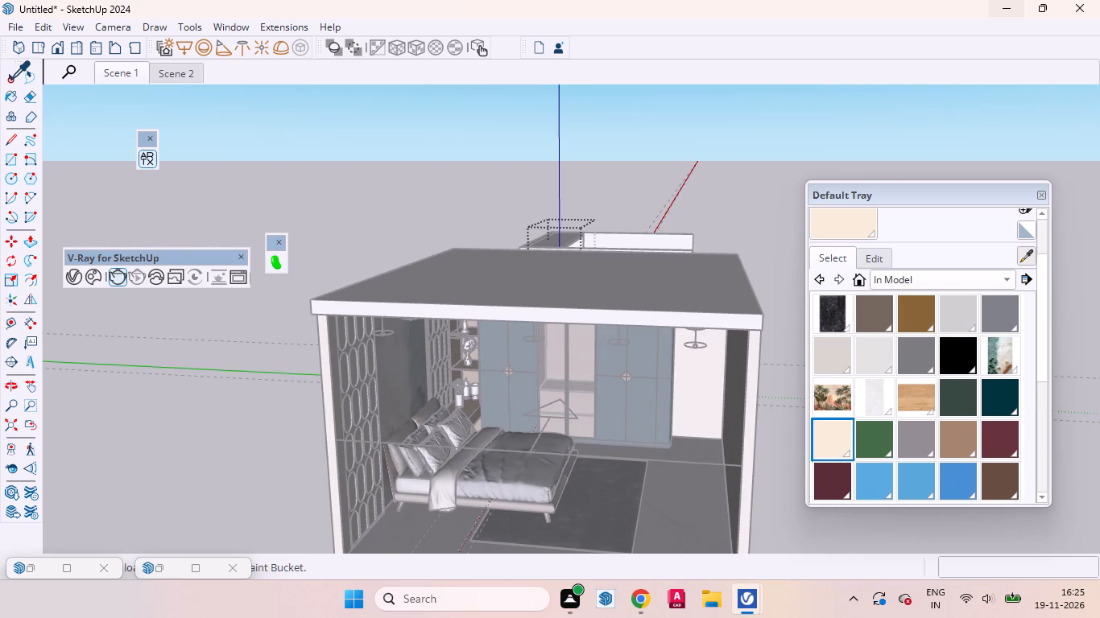
left_click(10, 80)
left_click(238, 193)
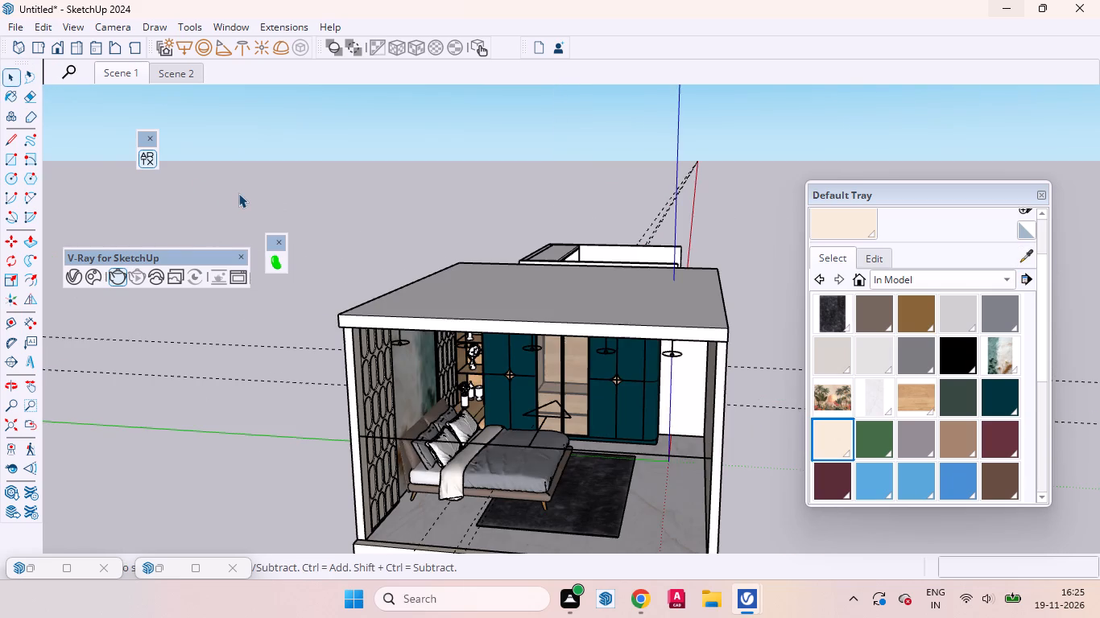
left_click(238, 193)
Sample the light wood material from the bottom shelf of the bedroom's open display unit.
left_click(1024, 257)
scroll(489, 410, "up", 20)
scroll(489, 410, "up", 3)
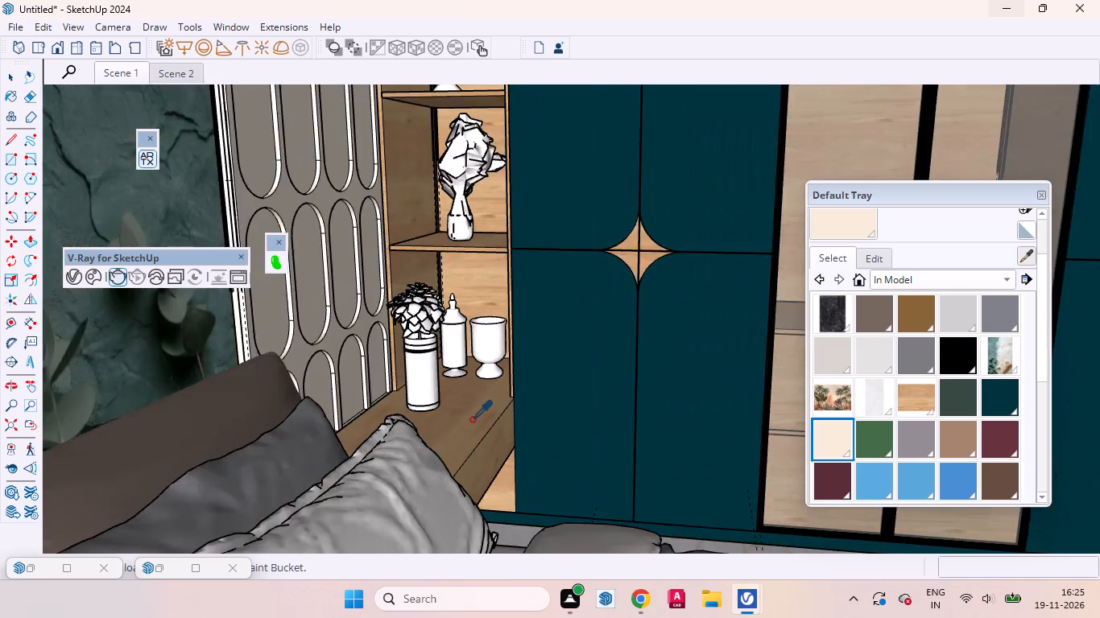
scroll(472, 419, "up", 8)
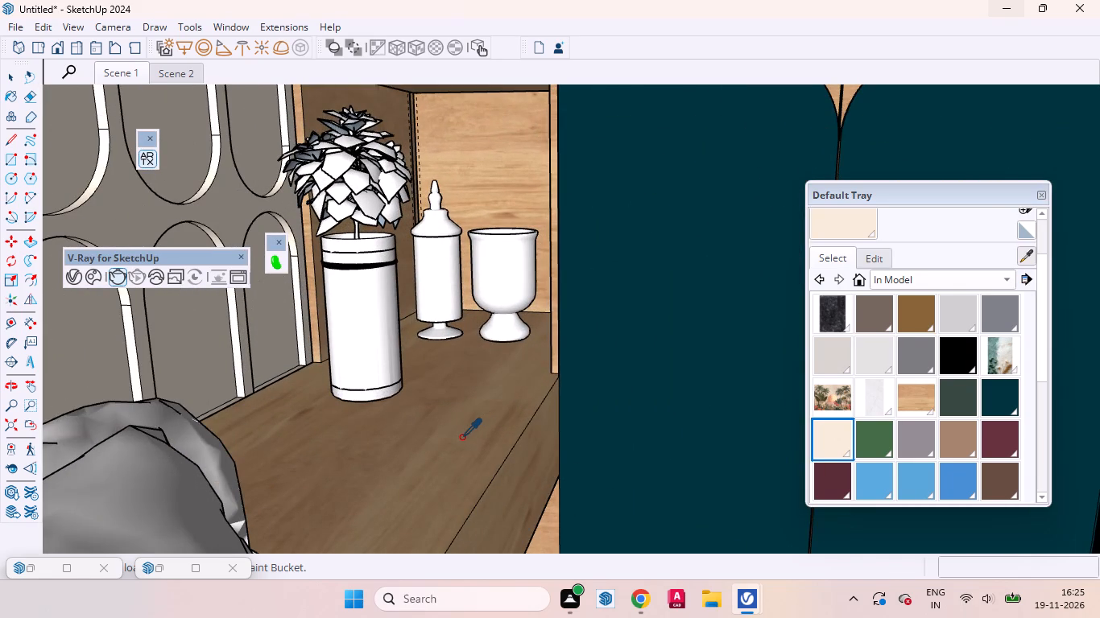
left_click(461, 437)
left_click(10, 78)
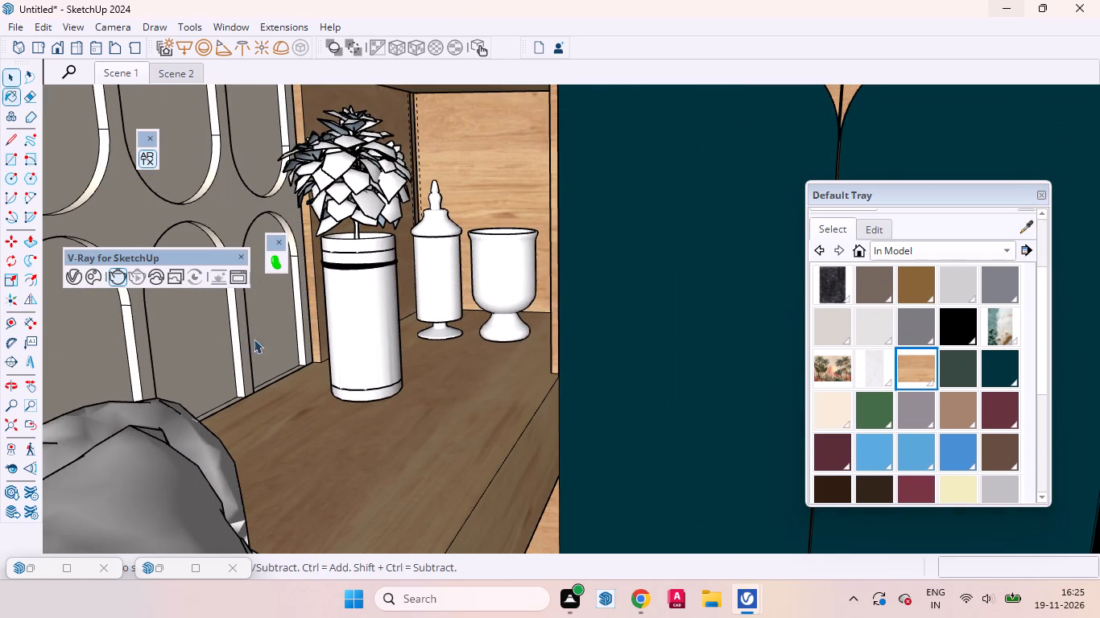
scroll(263, 398, "down", 20)
scroll(263, 398, "down", 2)
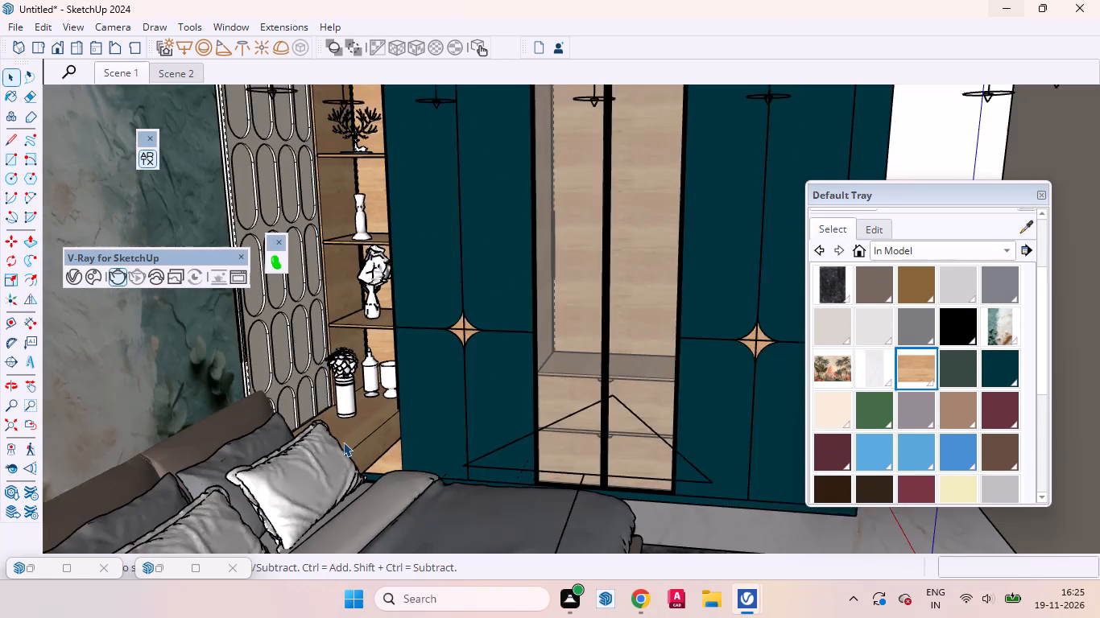
Paint the middle panel of the small room's wardrobe shutter with Oak Veneered MDF (Z561KV), and exit the shutter group.
scroll(343, 442, "down", 8)
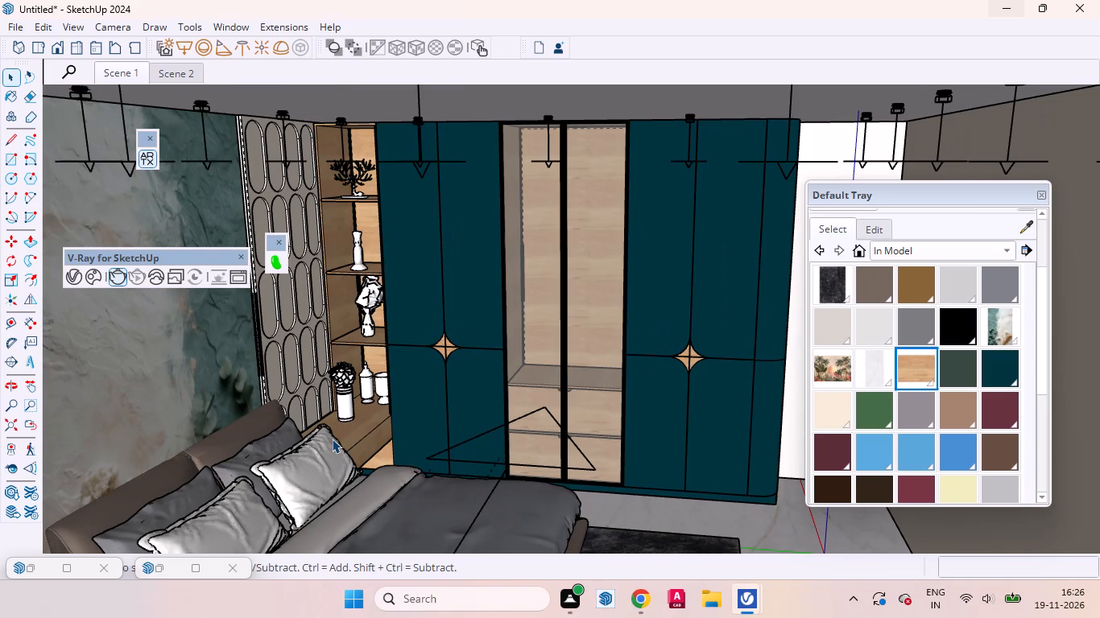
scroll(917, 232, "up", 6)
scroll(659, 377, "down", 2)
scroll(643, 393, "up", 1)
scroll(639, 397, "down", 5)
scroll(517, 426, "down", 4)
middle_click_drag(609, 402, 167, 392)
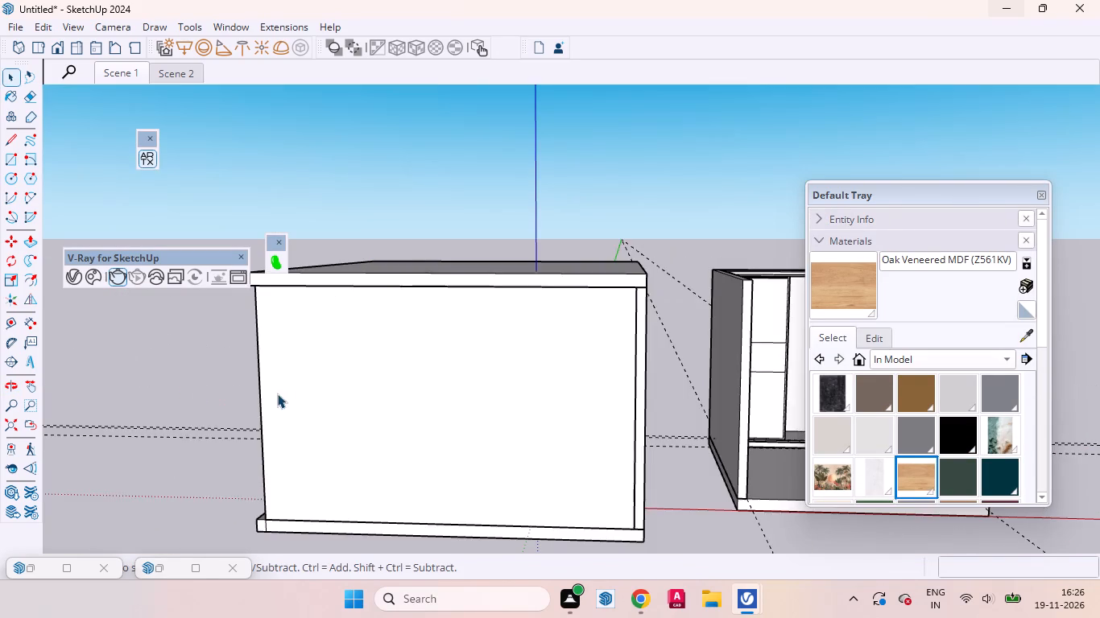
scroll(288, 394, "down", 7)
scroll(610, 420, "down", 3)
scroll(633, 380, "up", 14)
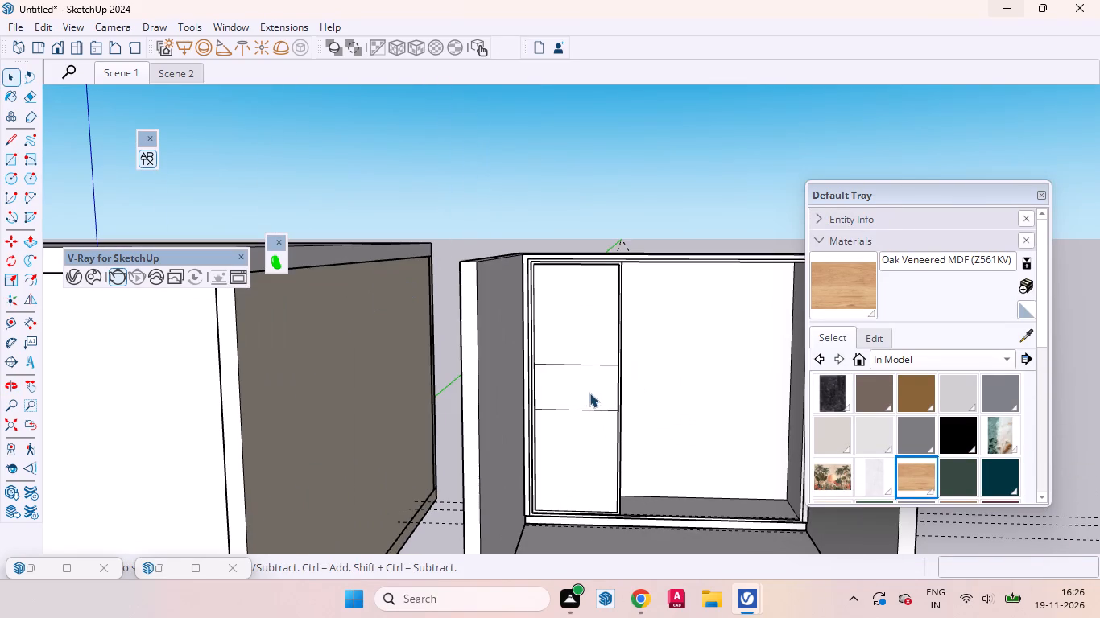
scroll(589, 393, "up", 4)
left_click(579, 379)
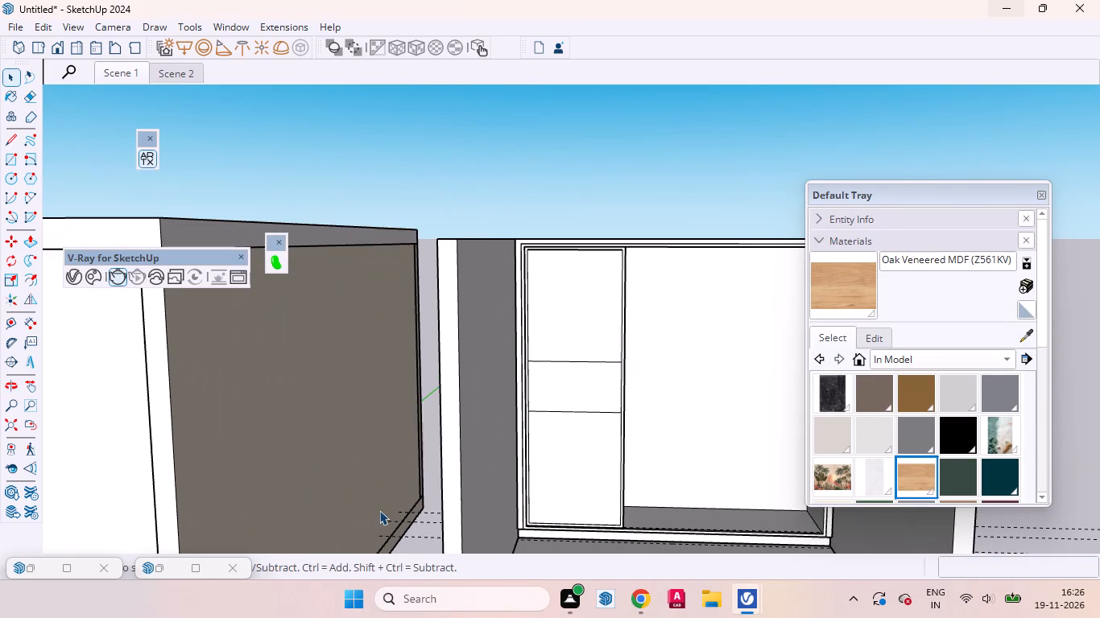
double_click(564, 393)
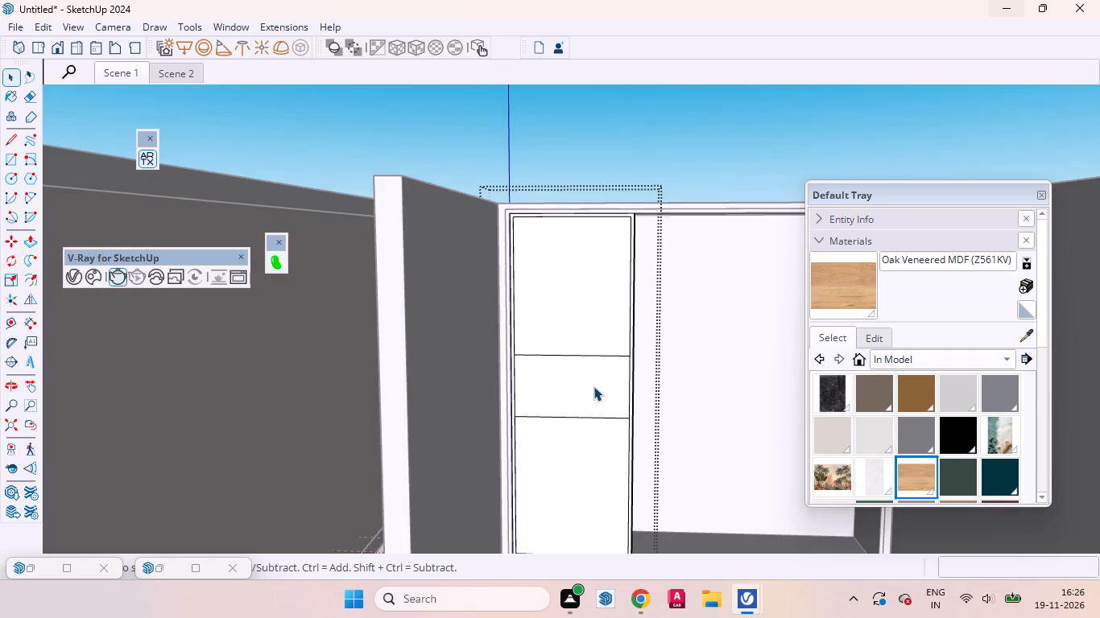
scroll(593, 386, "up", 7)
left_click(584, 394)
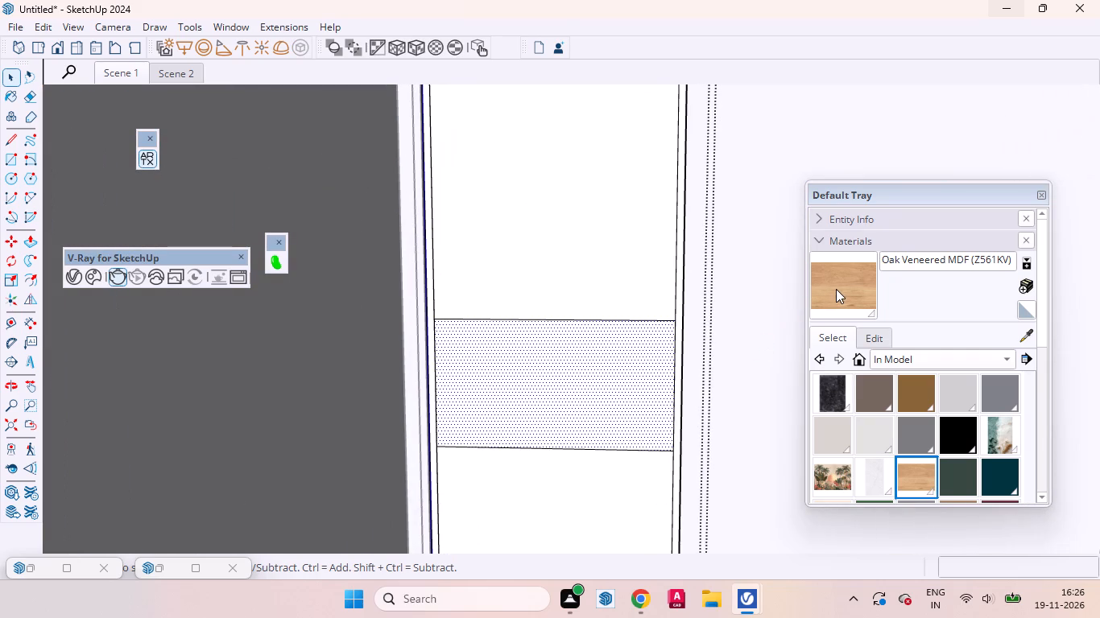
left_click(836, 289)
left_click(587, 378)
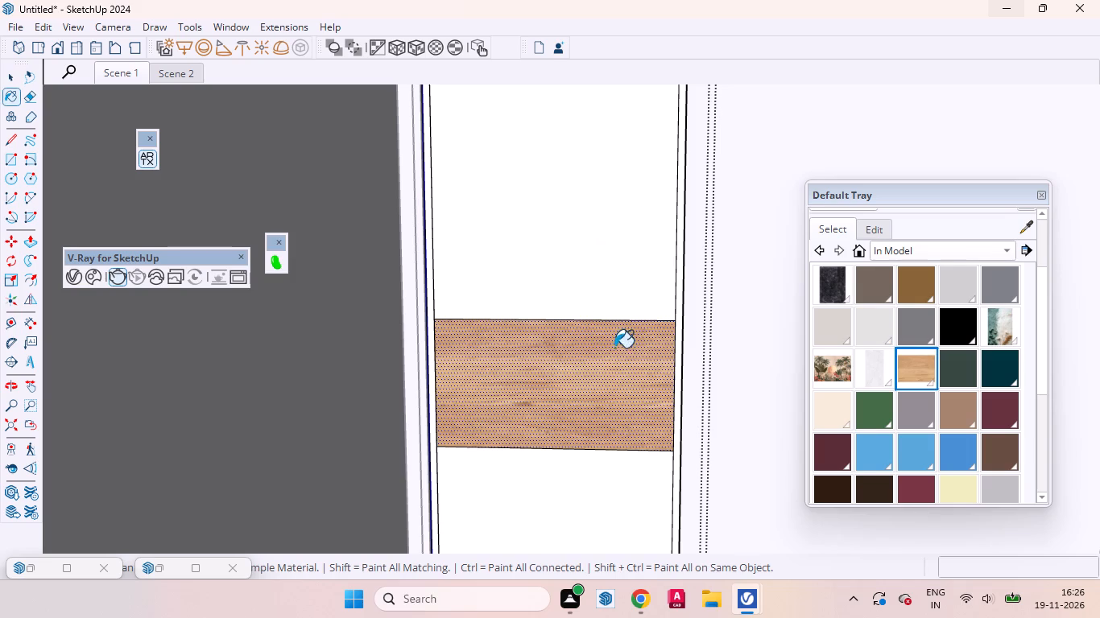
left_click(9, 80)
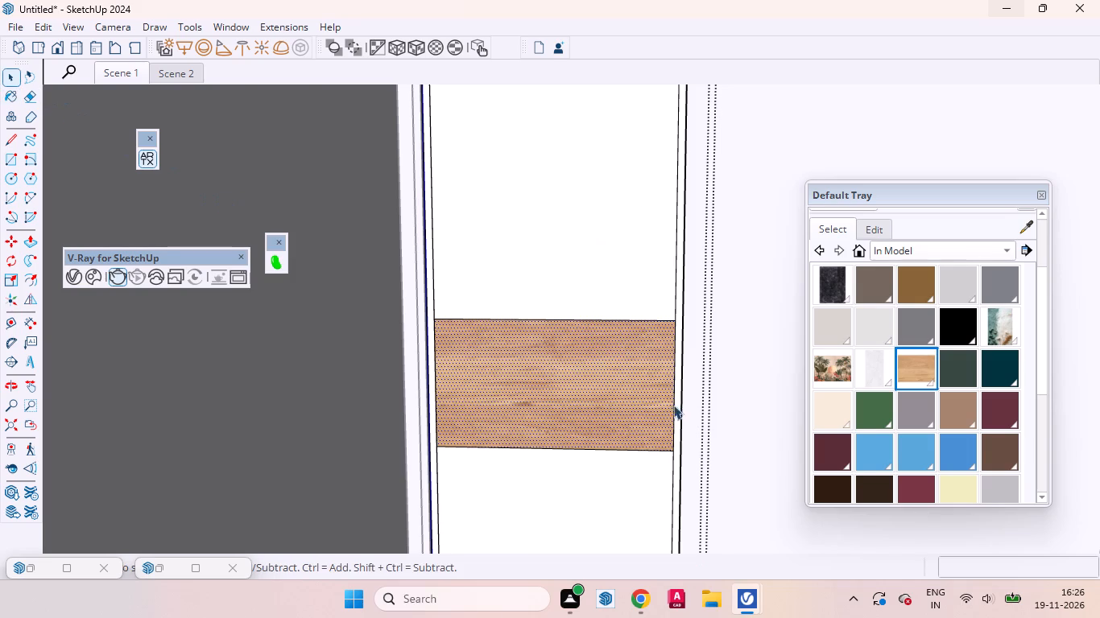
scroll(660, 405, "down", 12)
scroll(625, 328, "down", 12)
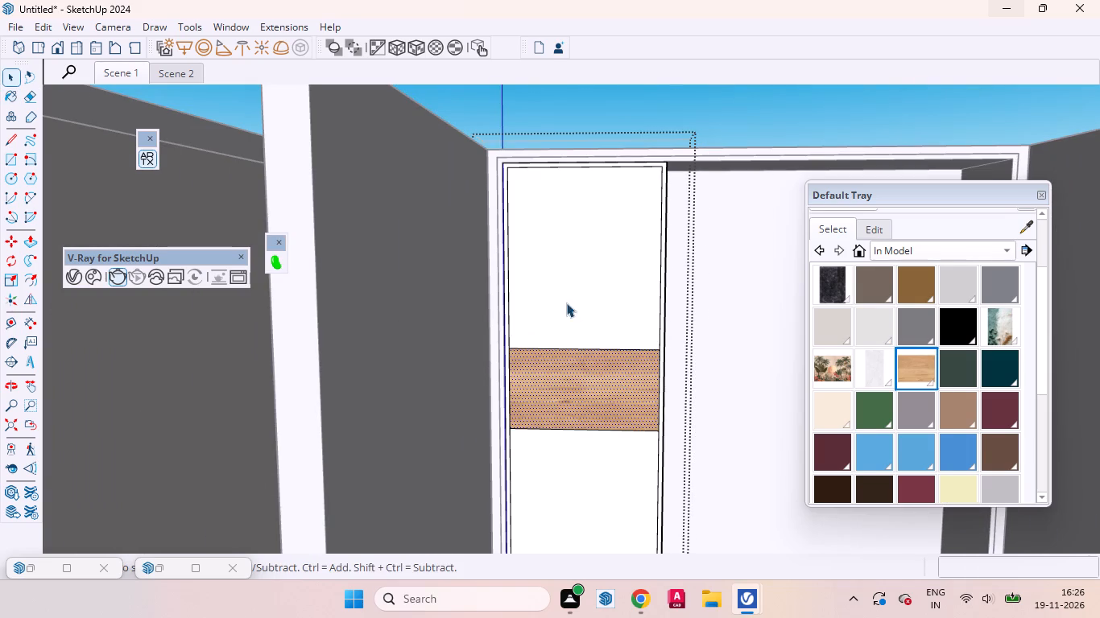
left_click(720, 115)
left_click(720, 115)
left_click(718, 126)
left_click(714, 138)
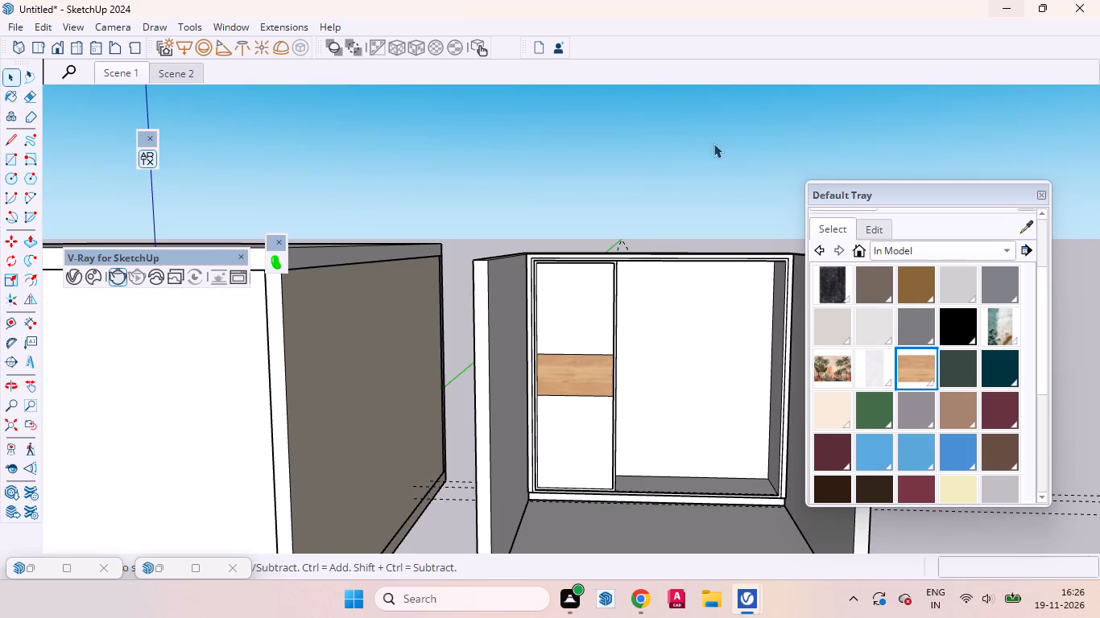
left_click(706, 159)
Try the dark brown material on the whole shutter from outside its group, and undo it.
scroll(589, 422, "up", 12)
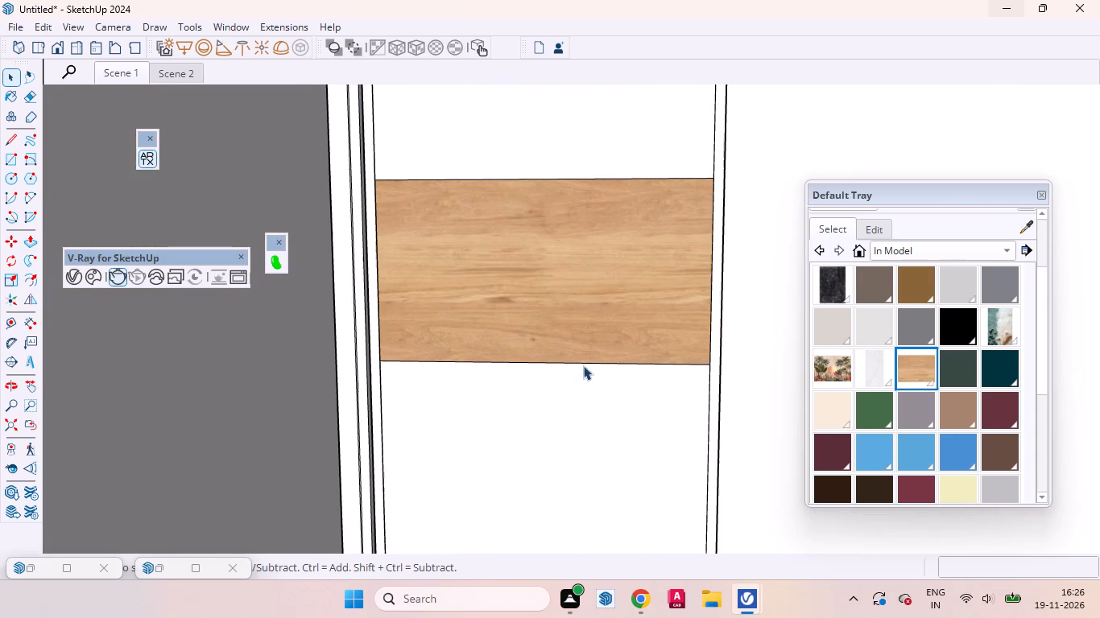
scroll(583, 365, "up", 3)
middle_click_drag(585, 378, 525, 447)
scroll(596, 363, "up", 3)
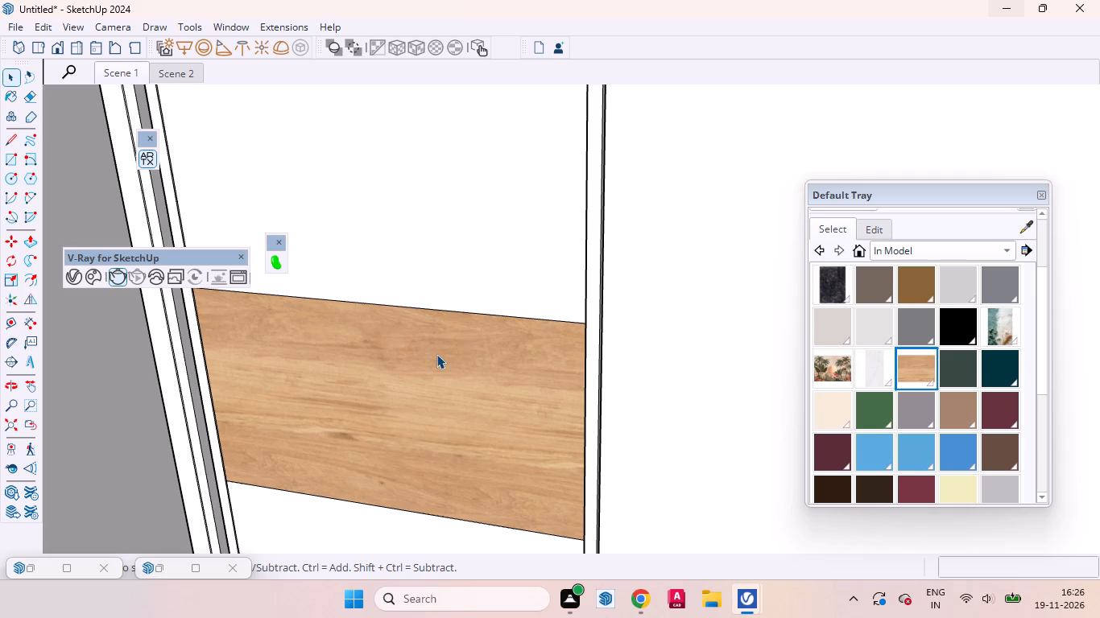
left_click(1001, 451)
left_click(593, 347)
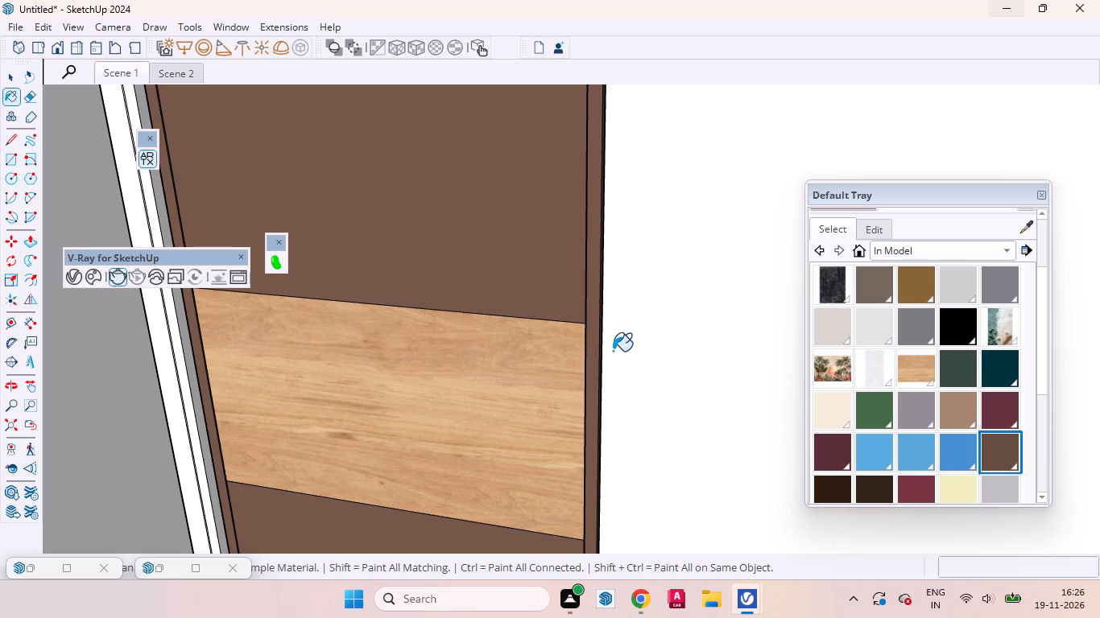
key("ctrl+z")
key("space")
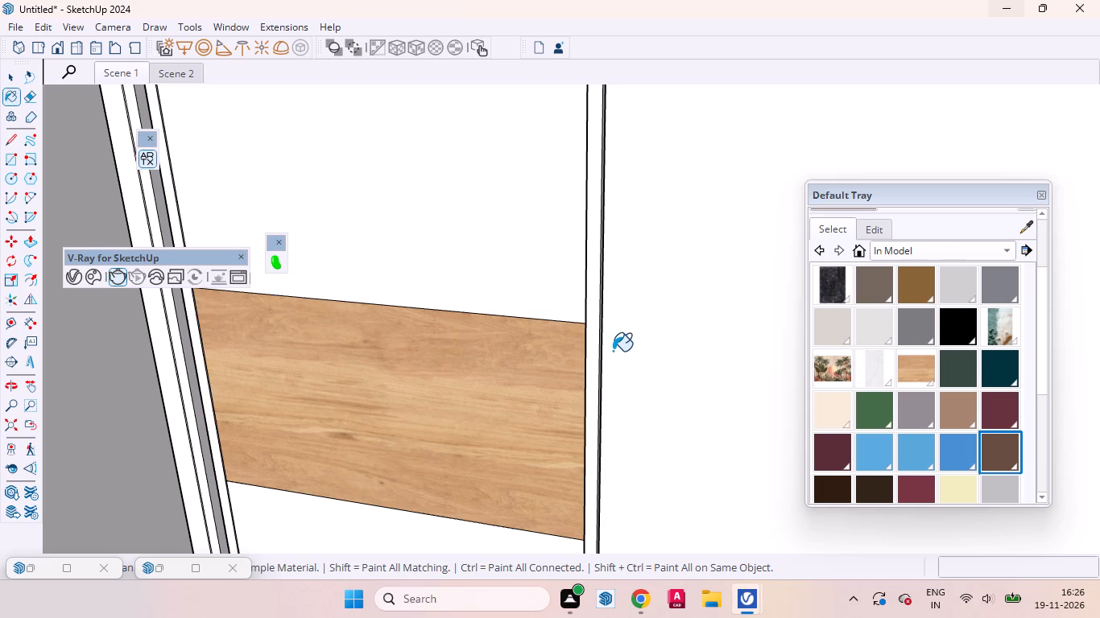
Open the shutter group and paint the front face of its border frame with the light tan-brown material.
left_click(593, 252)
double_click(593, 252)
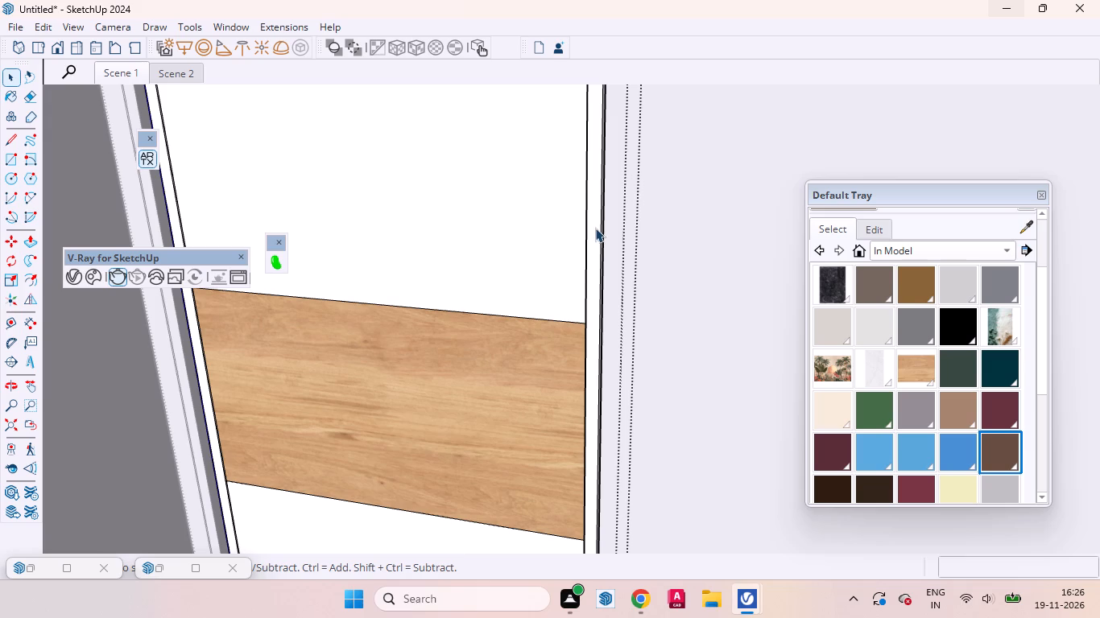
left_click(595, 234)
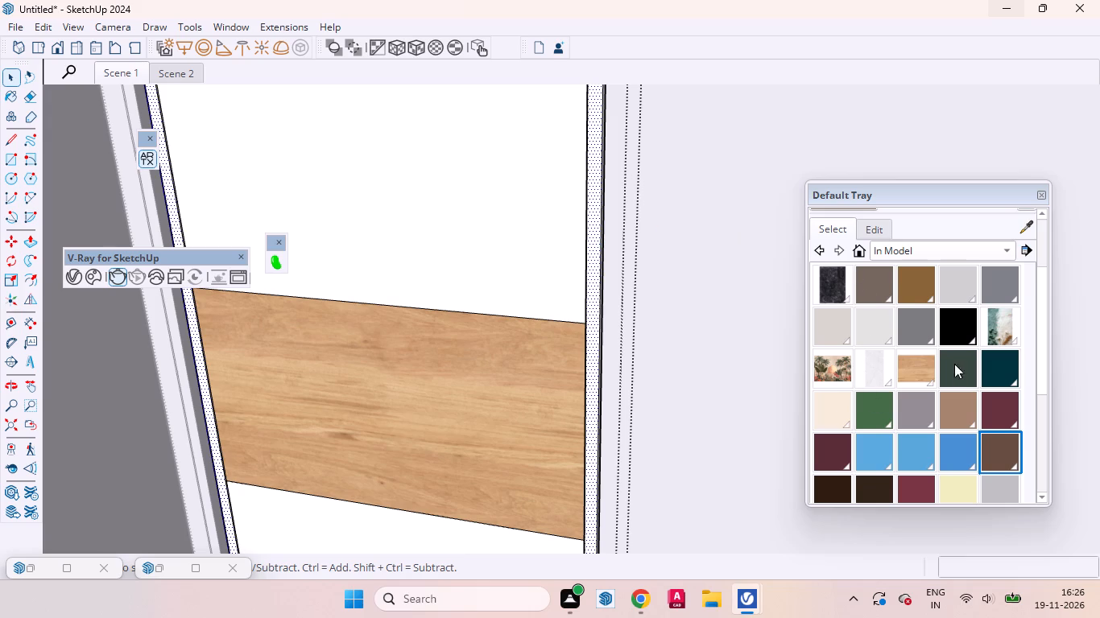
left_click(961, 422)
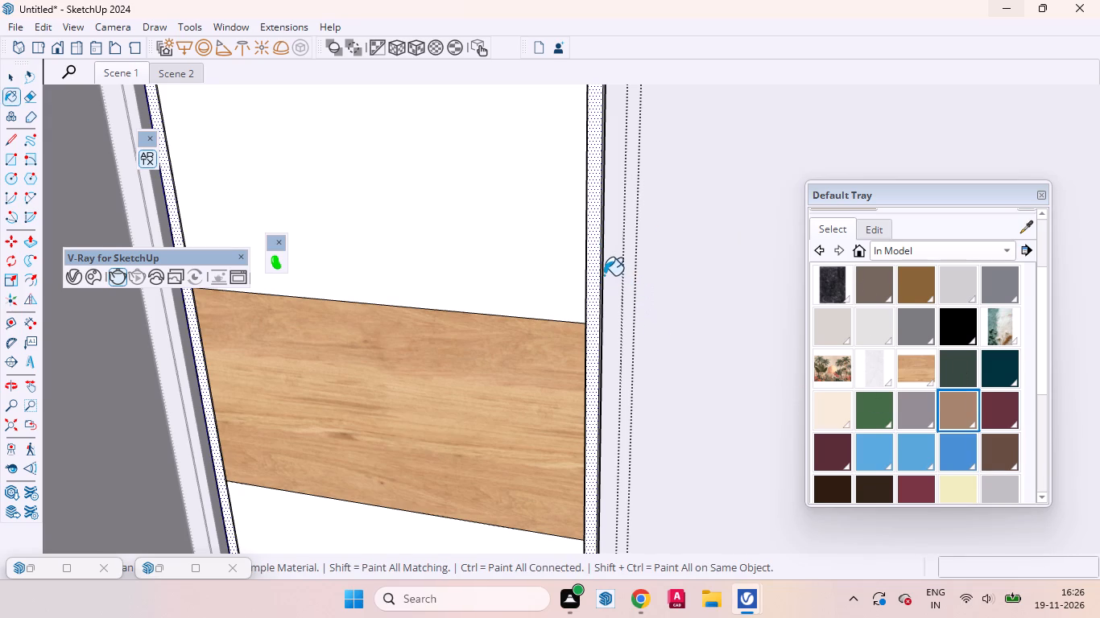
left_click(591, 265)
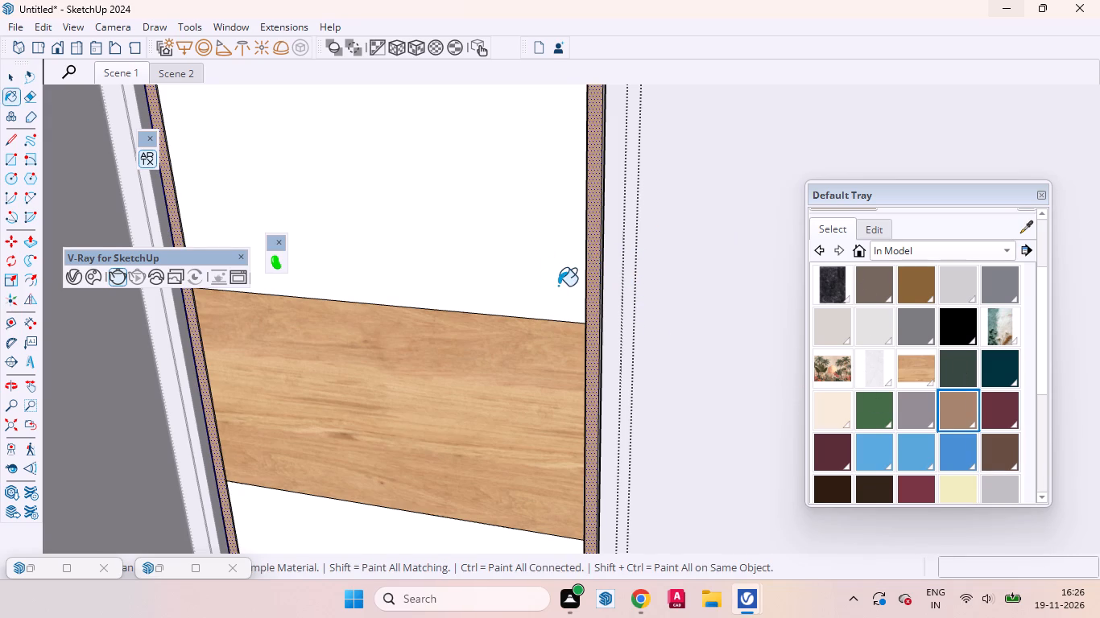
Paint the inner edges of the frame's right side, beside the upper and middle panels, with the same tan-brown material.
scroll(559, 286, "up", 10)
middle_click_drag(602, 286, 866, 328)
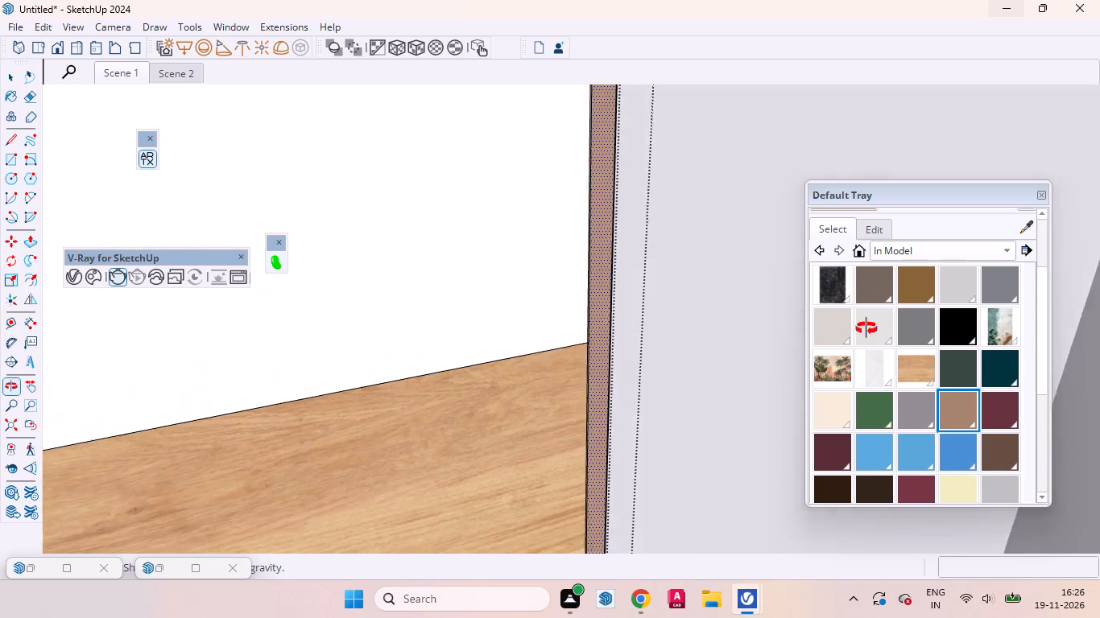
middle_click_drag(866, 328, 873, 330)
scroll(590, 310, "up", 16)
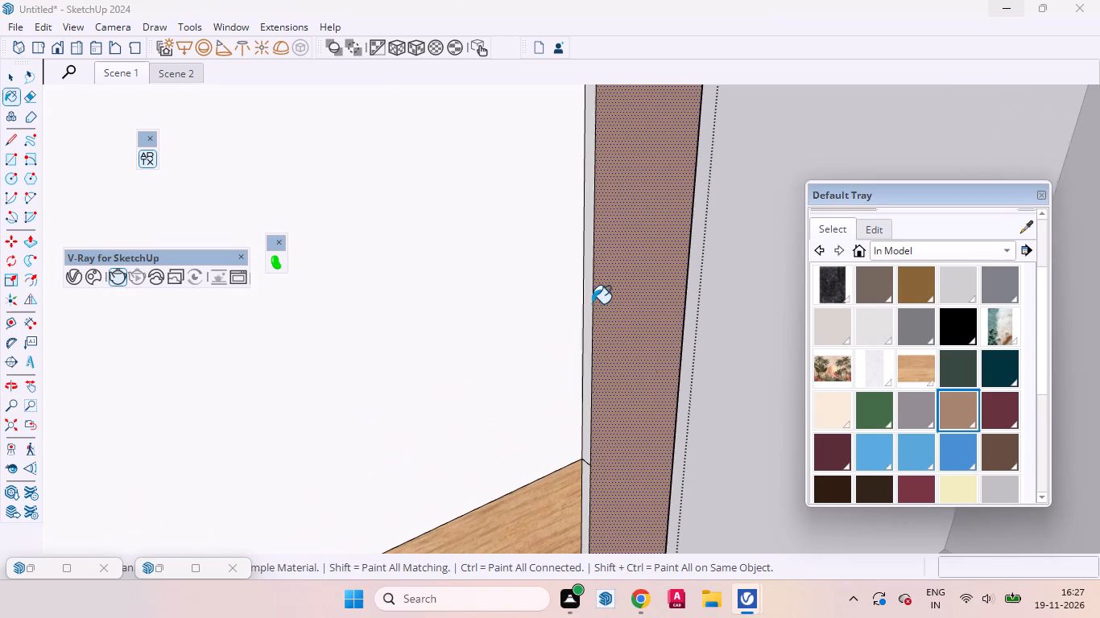
left_click(586, 287)
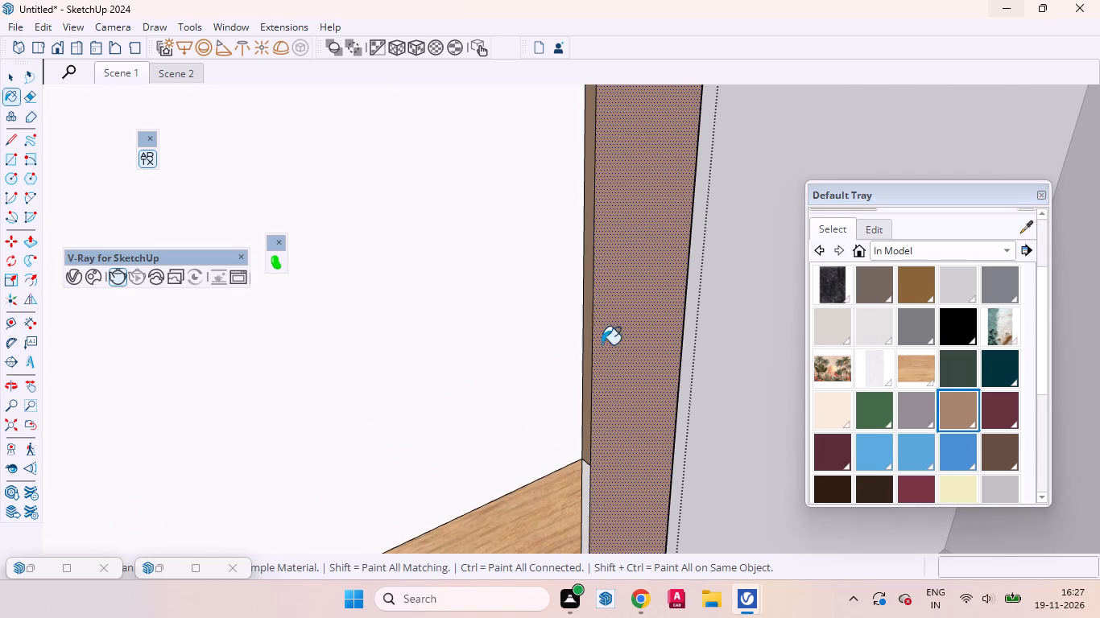
scroll(587, 286, "down", 7)
scroll(603, 388, "up", 10)
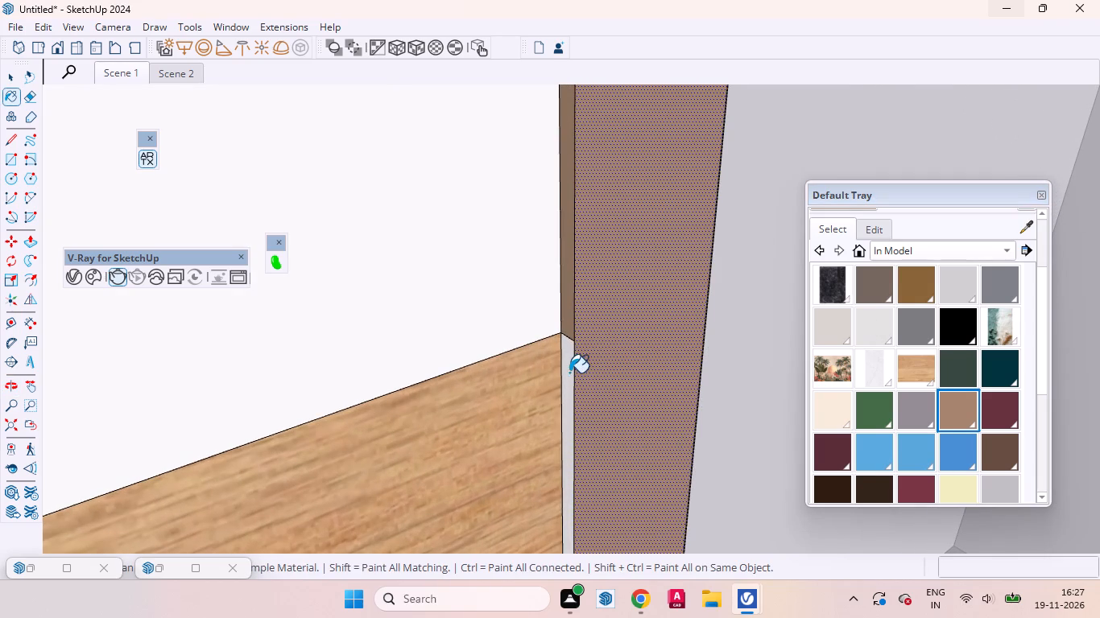
left_click(569, 373)
scroll(556, 287, "down", 14)
scroll(550, 239, "up", 1)
scroll(550, 239, "down", 5)
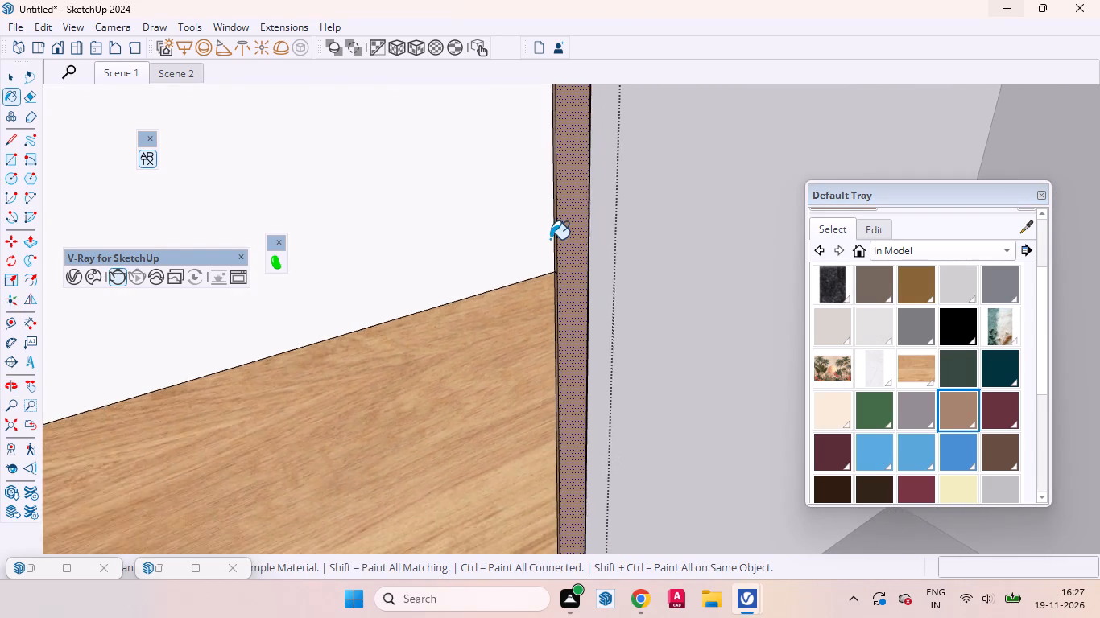
Paint the inner edge of the frame's right side beside the lower panel with the same tan-brown material.
scroll(550, 239, "down", 13)
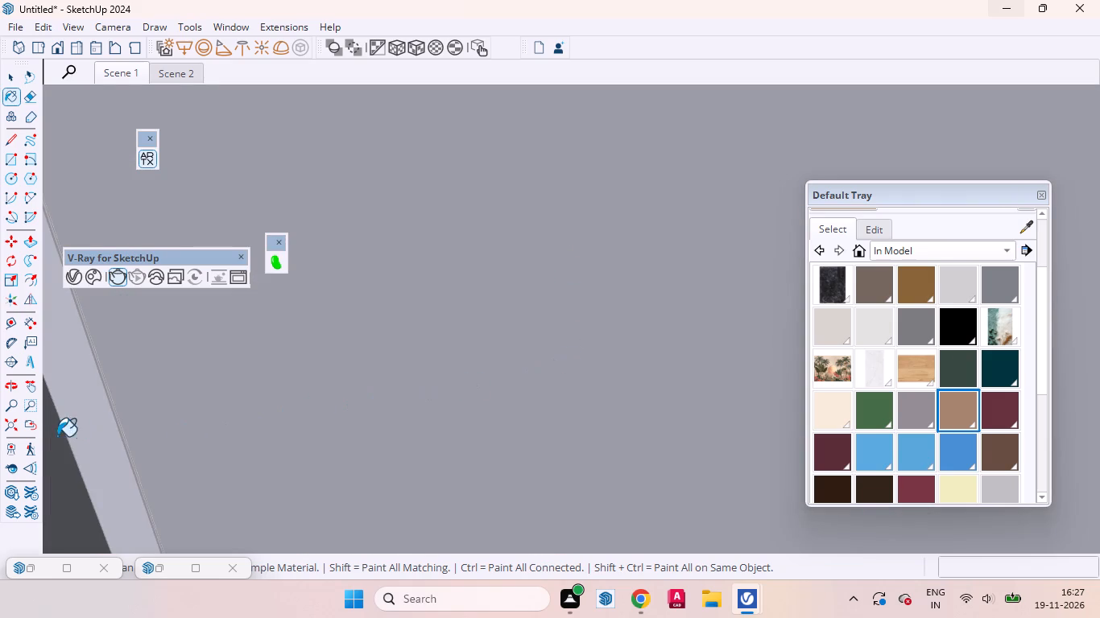
left_click(32, 429)
scroll(486, 310, "down", 5)
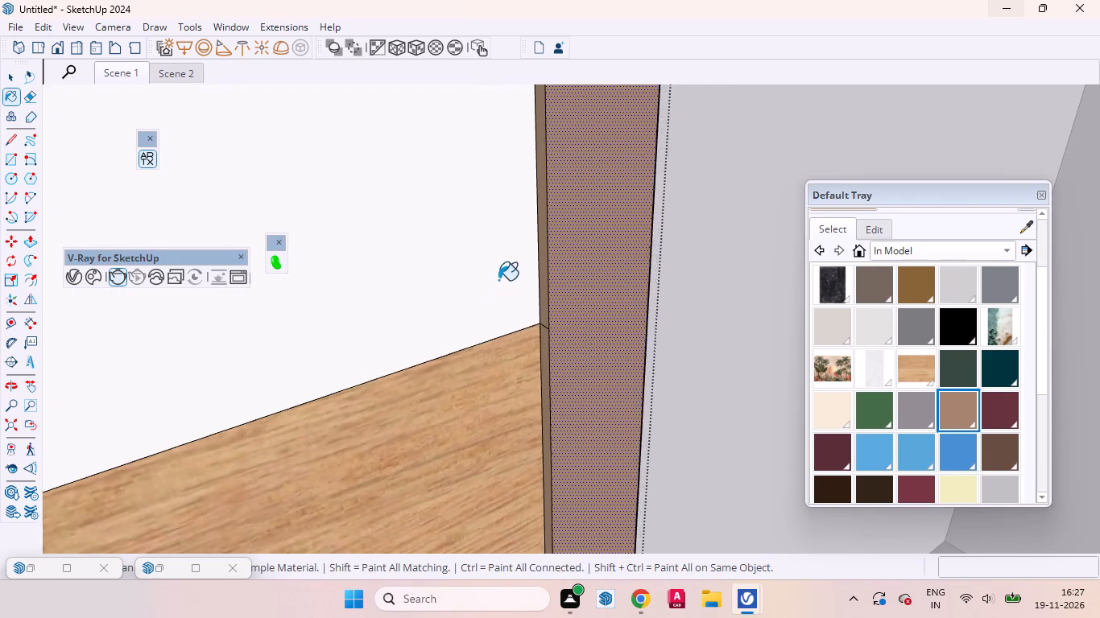
scroll(498, 280, "down", 5)
middle_click_drag(560, 397, 462, 345)
scroll(537, 267, "down", 8)
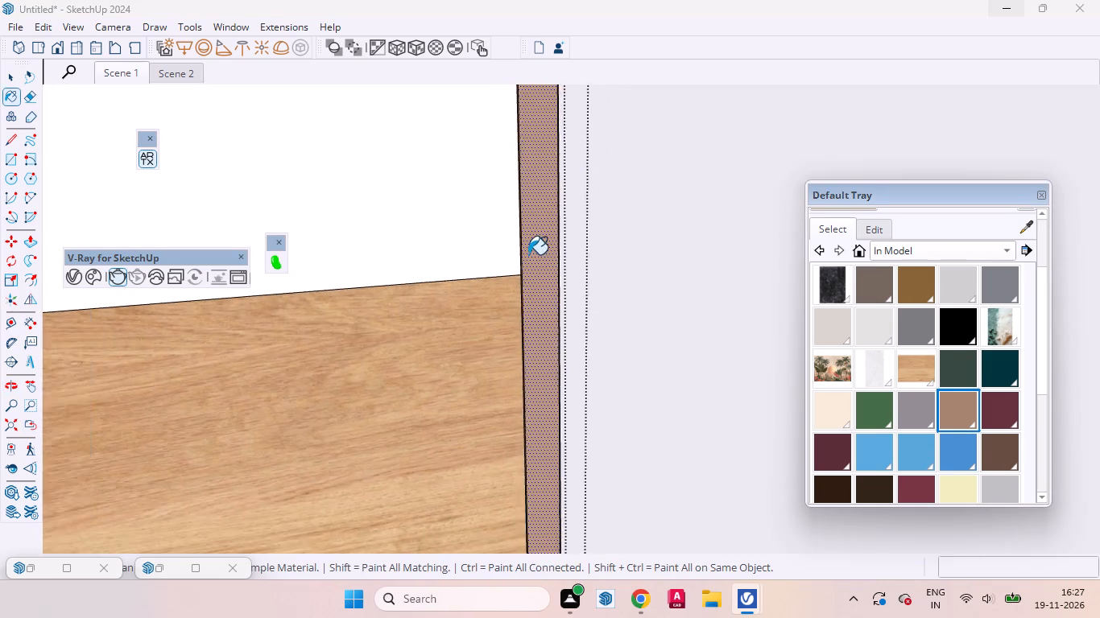
scroll(528, 254, "down", 12)
scroll(518, 485, "up", 8)
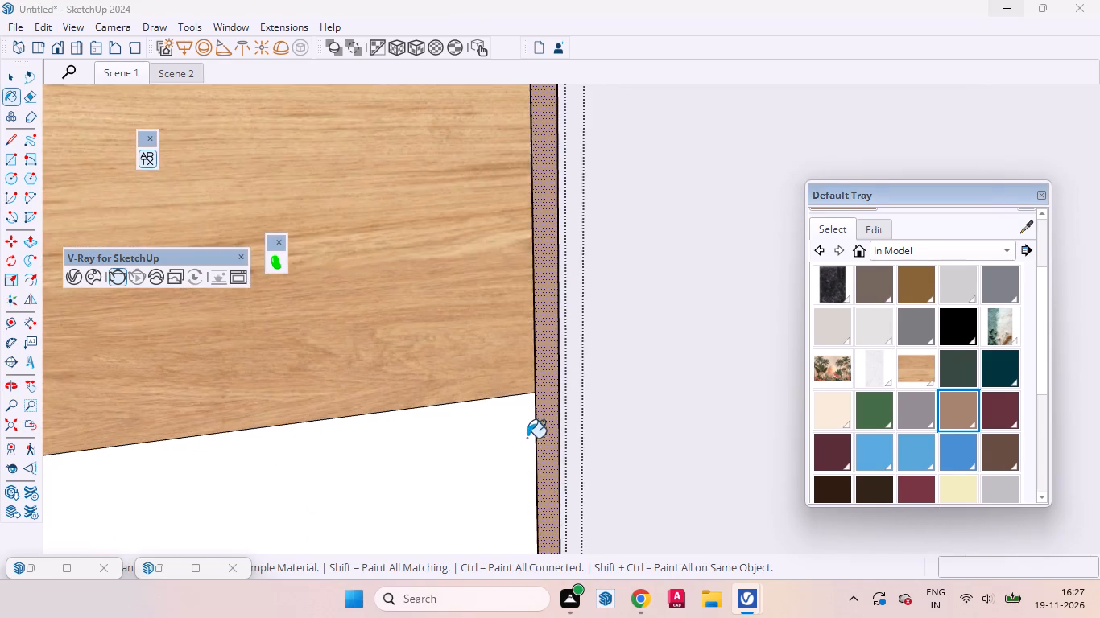
scroll(527, 438, "up", 20)
scroll(527, 438, "up", 1)
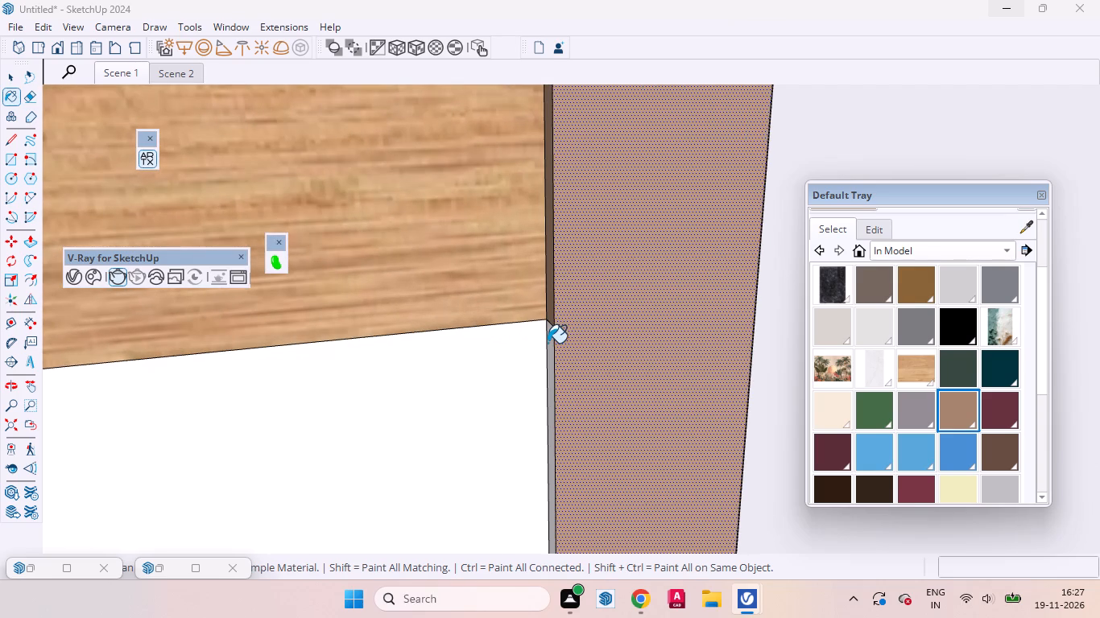
left_click(548, 343)
scroll(550, 343, "up", 6)
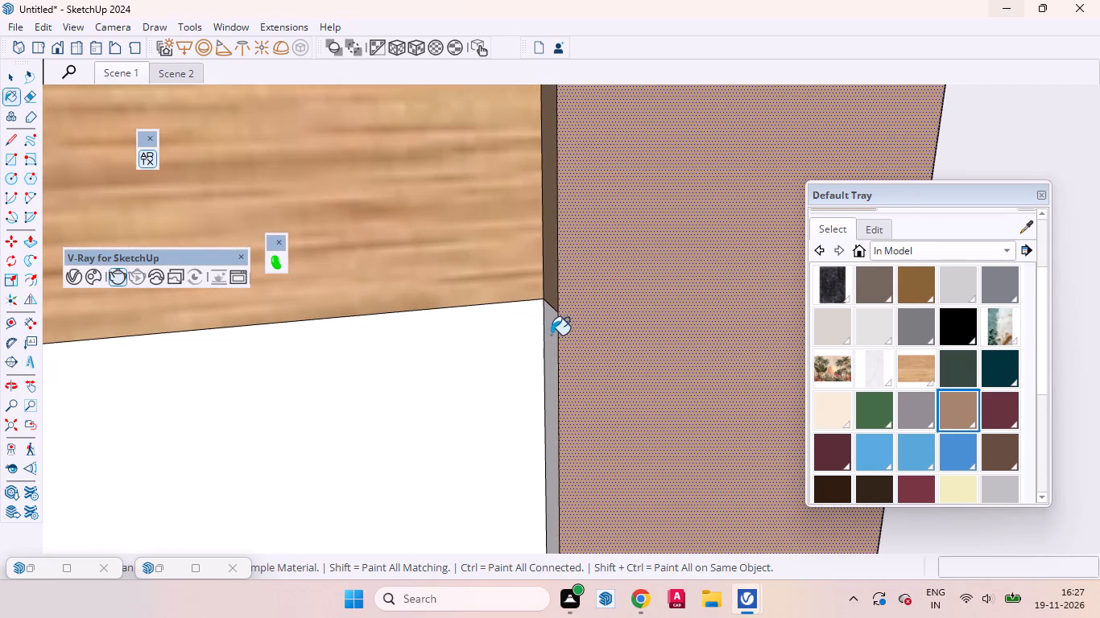
left_click(551, 335)
Paint the outer side face of the shutter's right edge with the same tan-brown material.
middle_click_drag(572, 343, 417, 369)
scroll(453, 367, "down", 12)
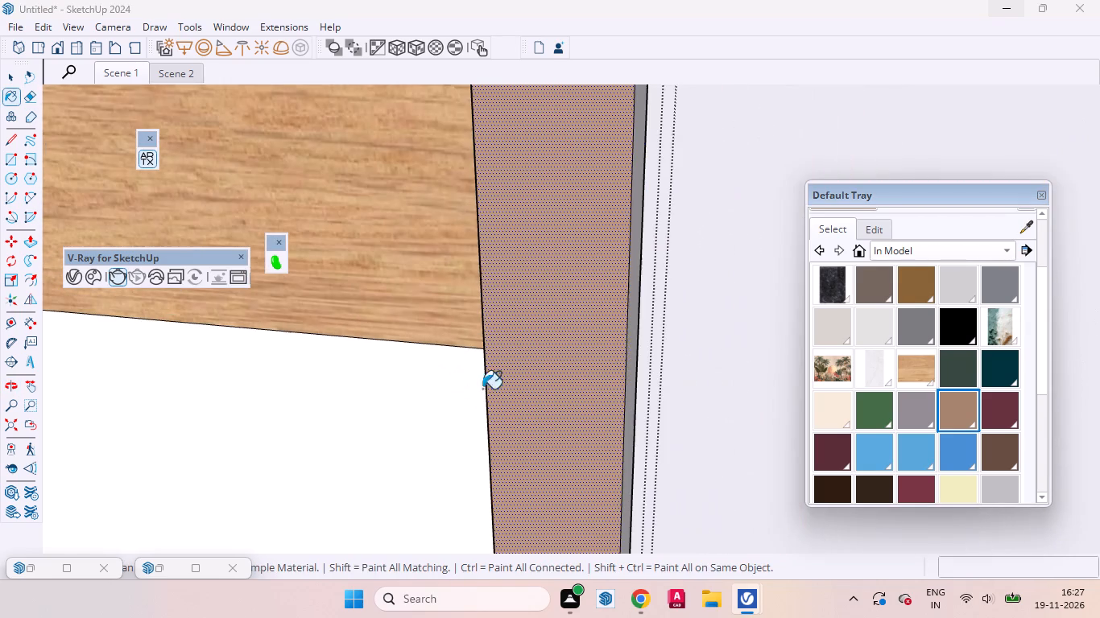
middle_click_drag(623, 349, 481, 350)
left_click(668, 338)
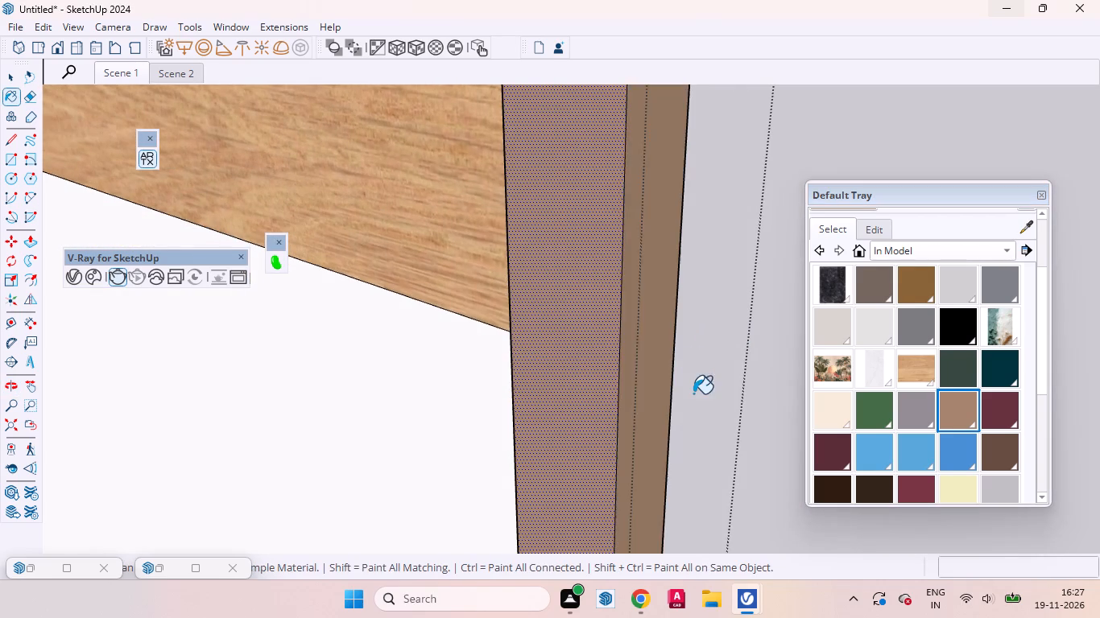
Paint the inner edges of the shutter frame's left side, beside the upper and middle panels, with the same tan-brown material.
scroll(695, 407, "down", 16)
scroll(559, 269, "up", 6)
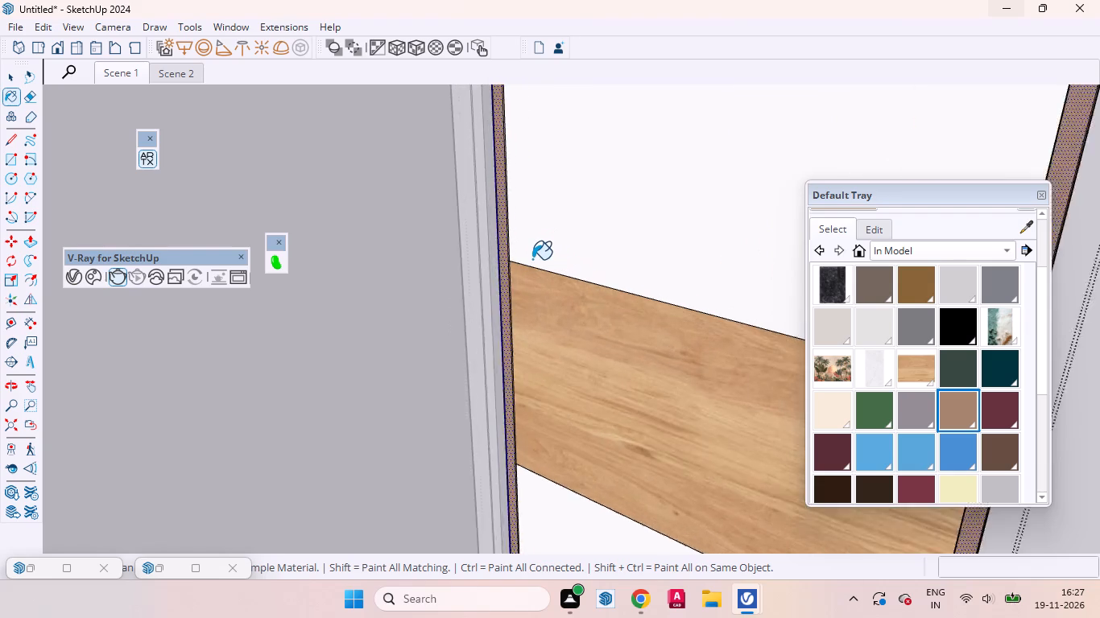
scroll(532, 259, "up", 20)
scroll(532, 259, "up", 6)
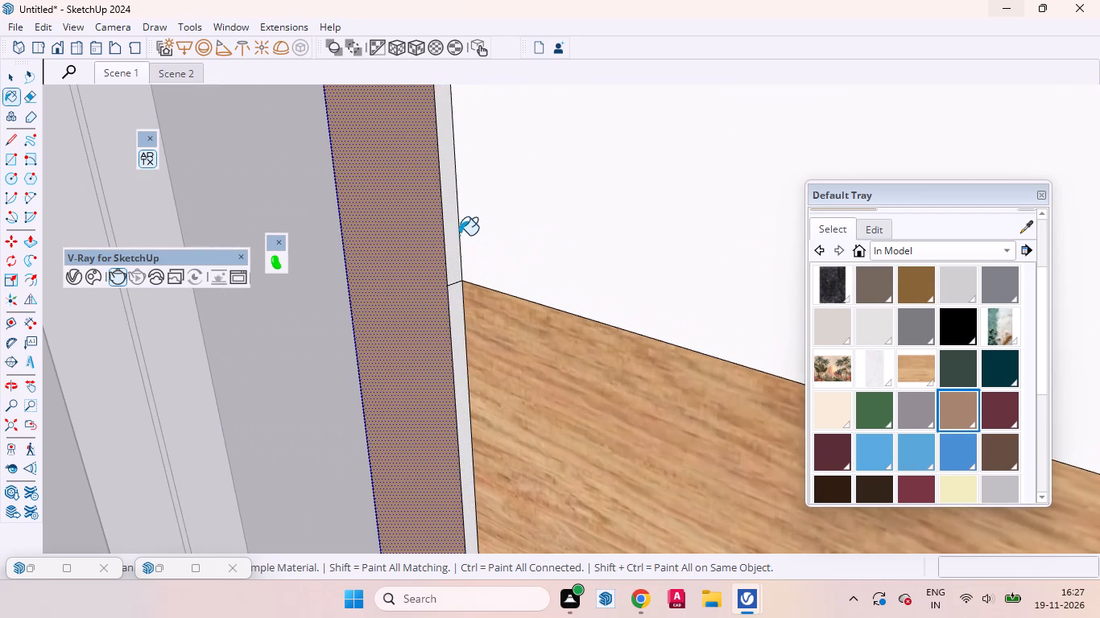
left_click(454, 226)
left_click(455, 301)
Paint the inner edge of the frame's left side beside the lower panel with the same tan-brown material.
scroll(490, 285, "down", 16)
scroll(475, 238, "up", 1)
scroll(475, 238, "down", 17)
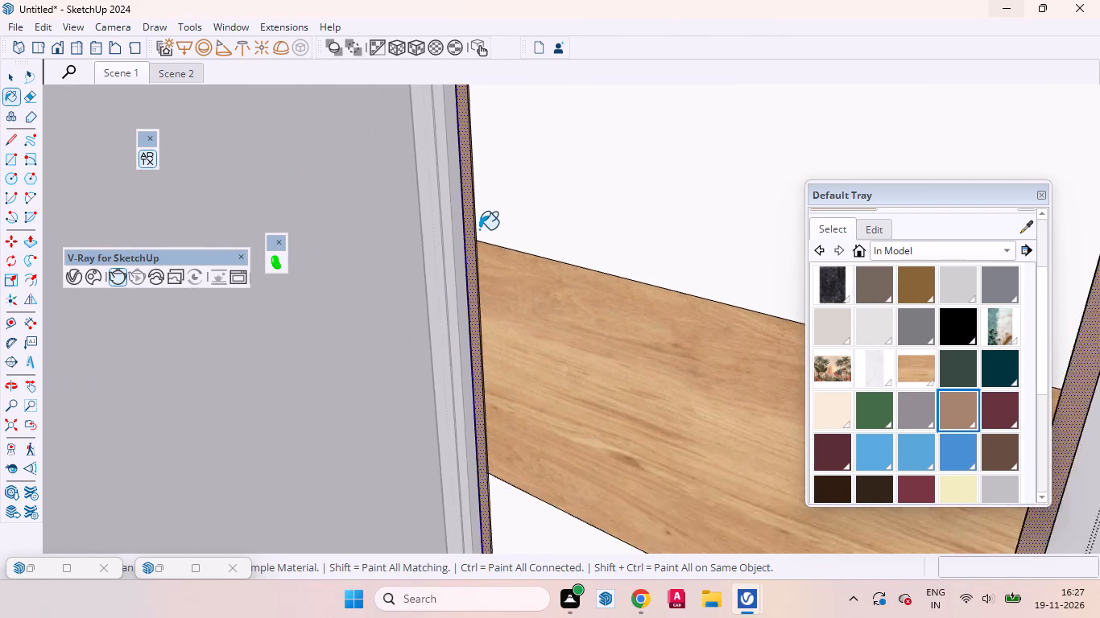
scroll(479, 229, "down", 5)
scroll(479, 403, "up", 19)
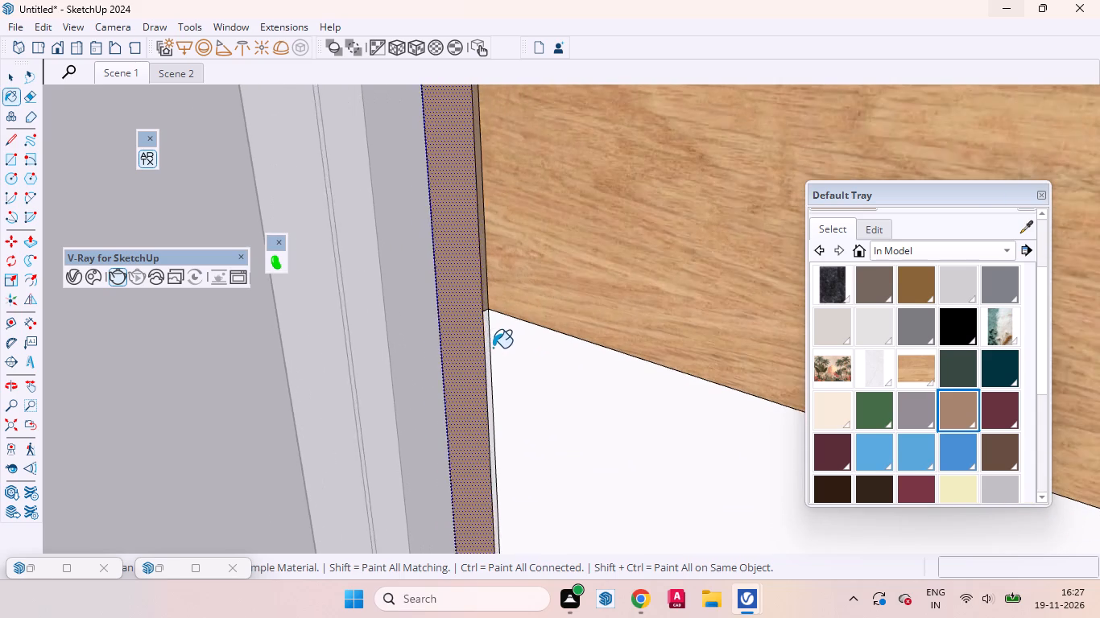
scroll(493, 348, "up", 2)
left_click(484, 316)
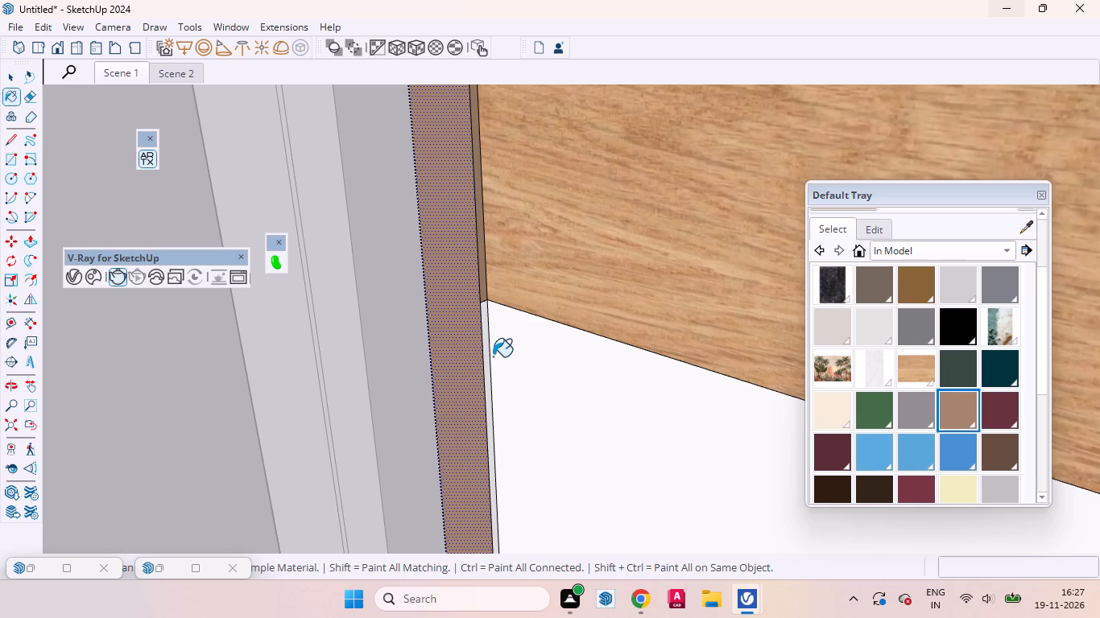
scroll(493, 350, "up", 7)
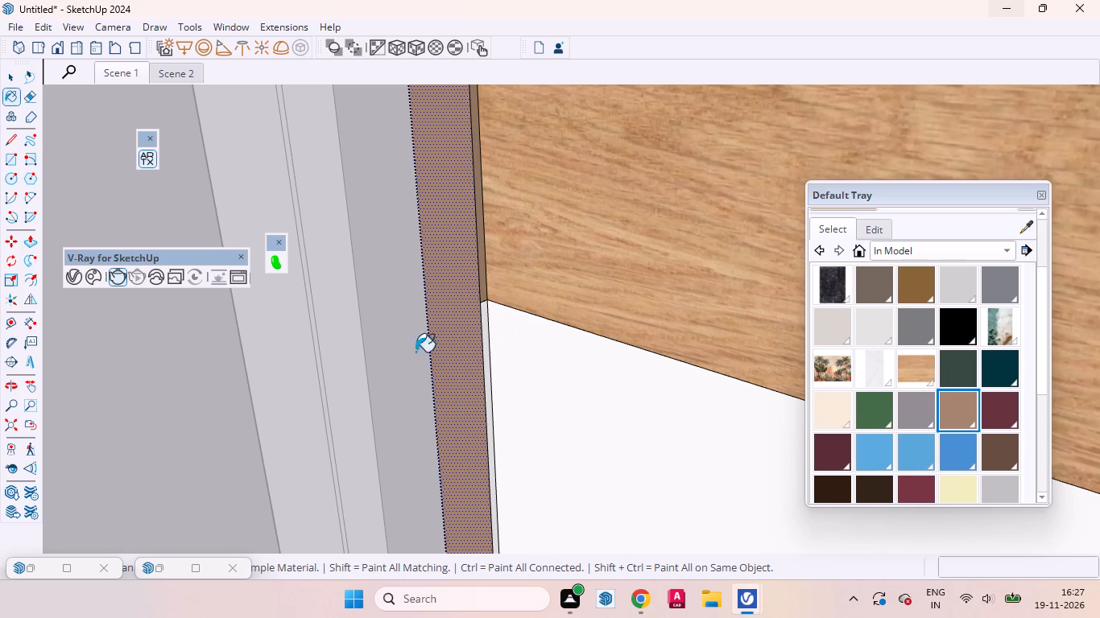
scroll(529, 339, "up", 1)
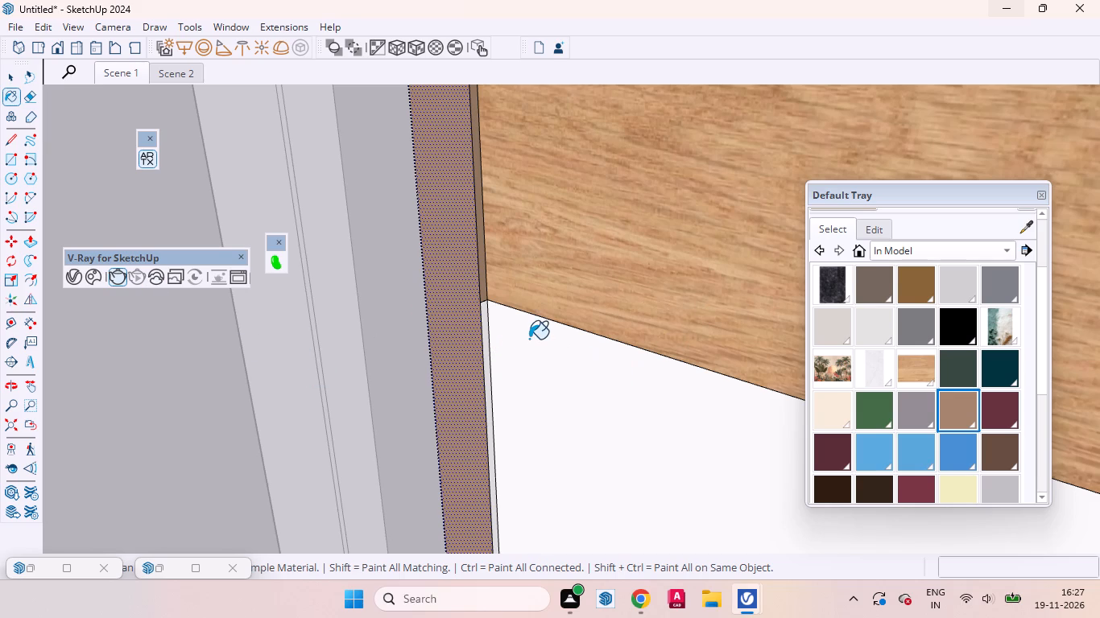
scroll(529, 339, "up", 4)
left_click(485, 317)
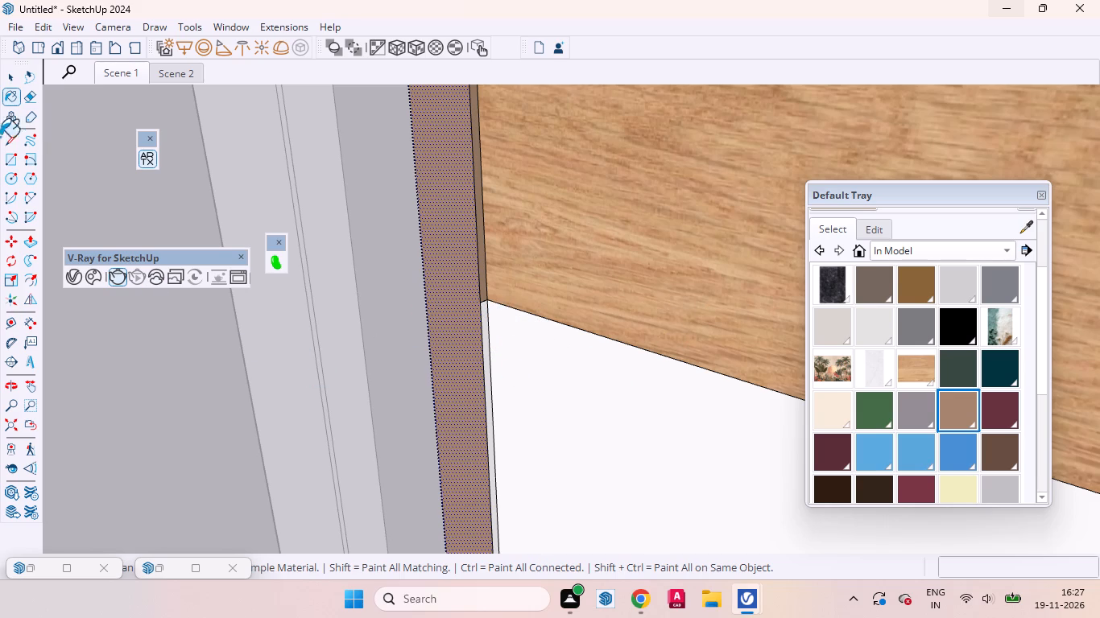
left_click(5, 84)
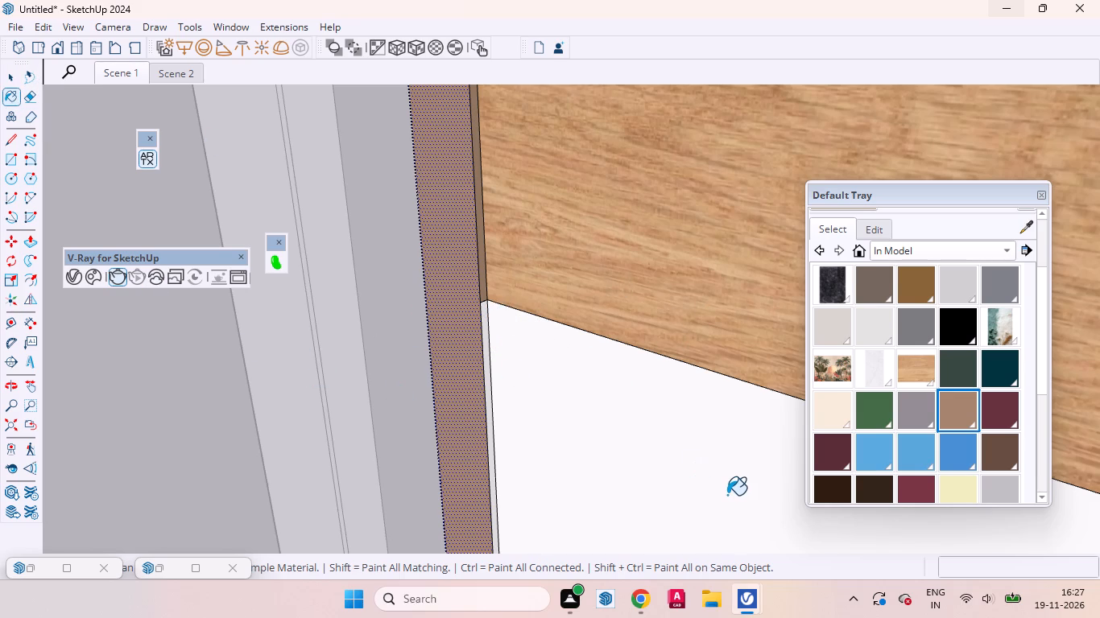
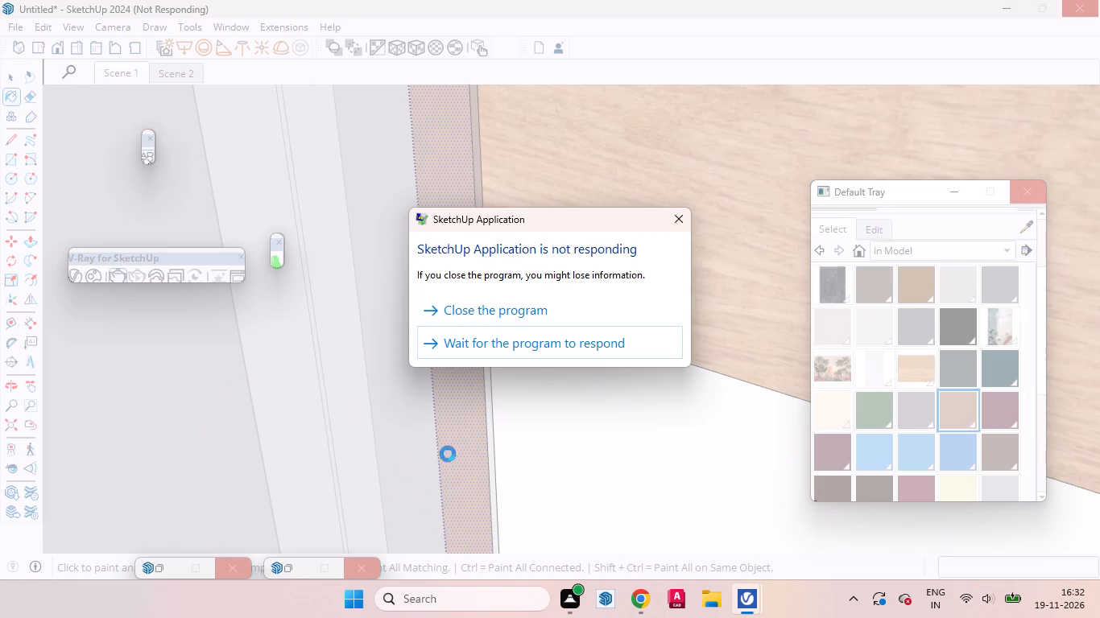
Close the modelling program that has stopped responding instead of waiting for it.
left_click(536, 311)
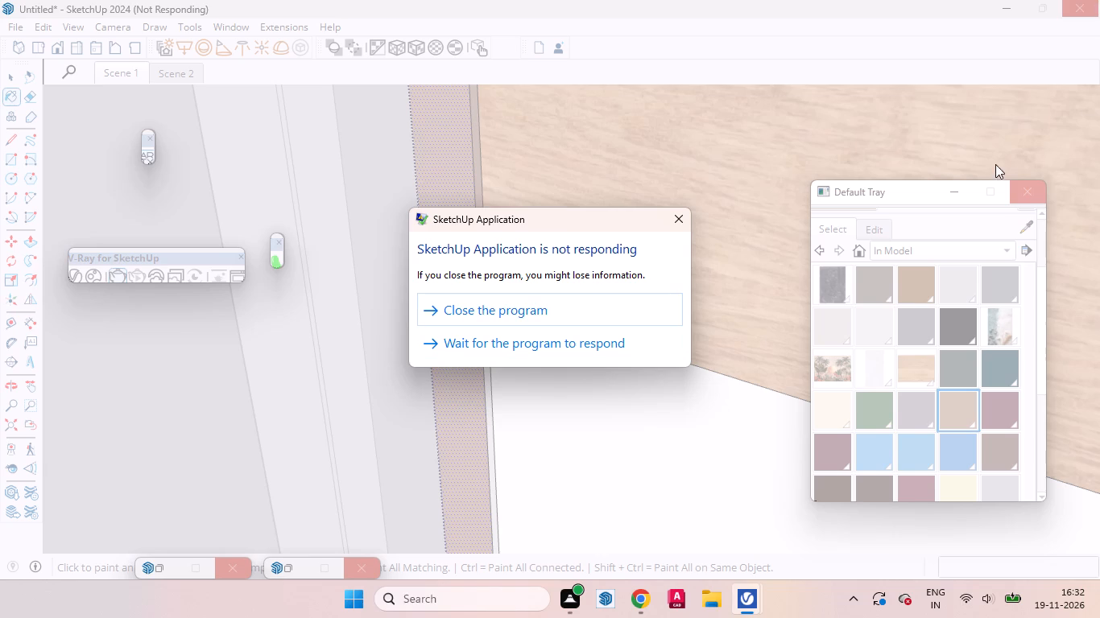
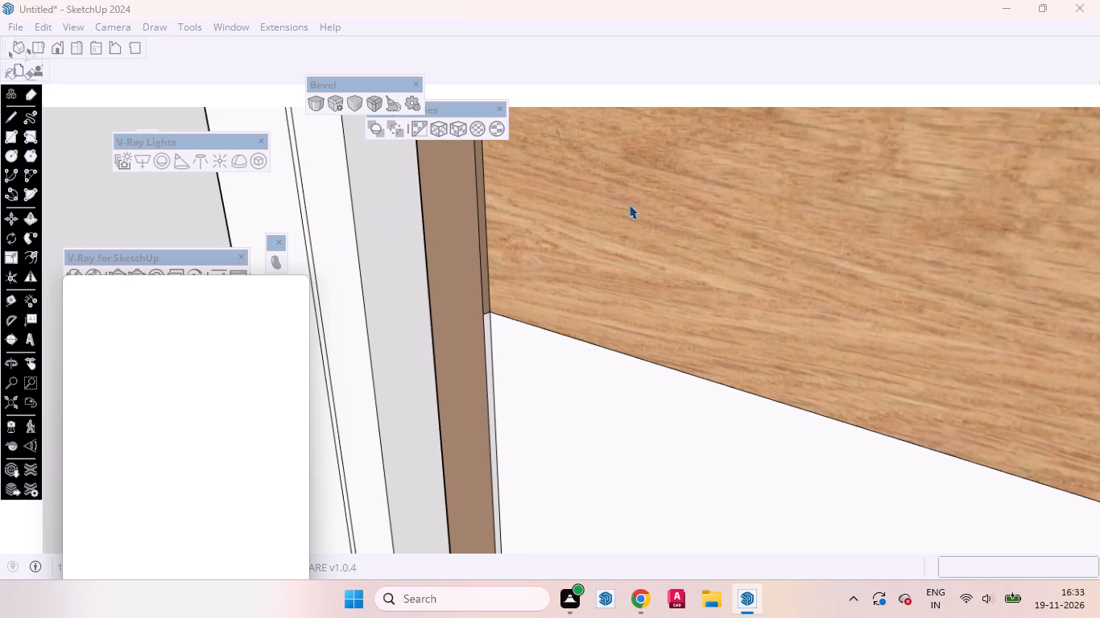
Move the Default Tray with its materials away from the V-Ray toolbars, towards the opposite side of the model.
left_click_drag(200, 289, 372, 271)
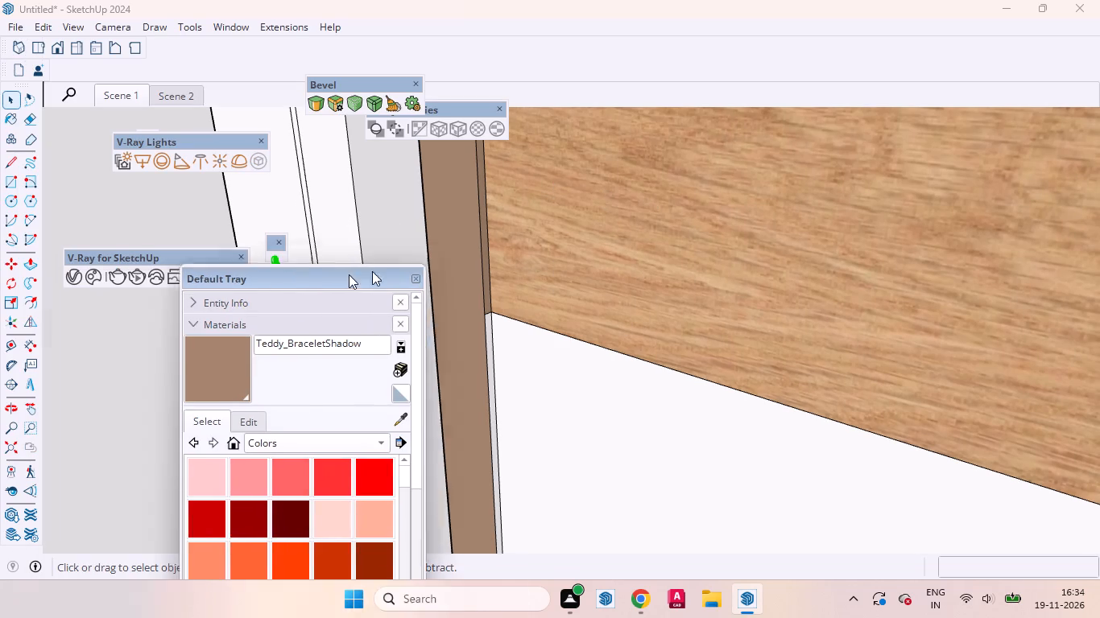
left_click_drag(372, 271, 858, 167)
Bring up the Scene 1 bedroom view and open the V-Ray Asset Editor.
left_click(118, 93)
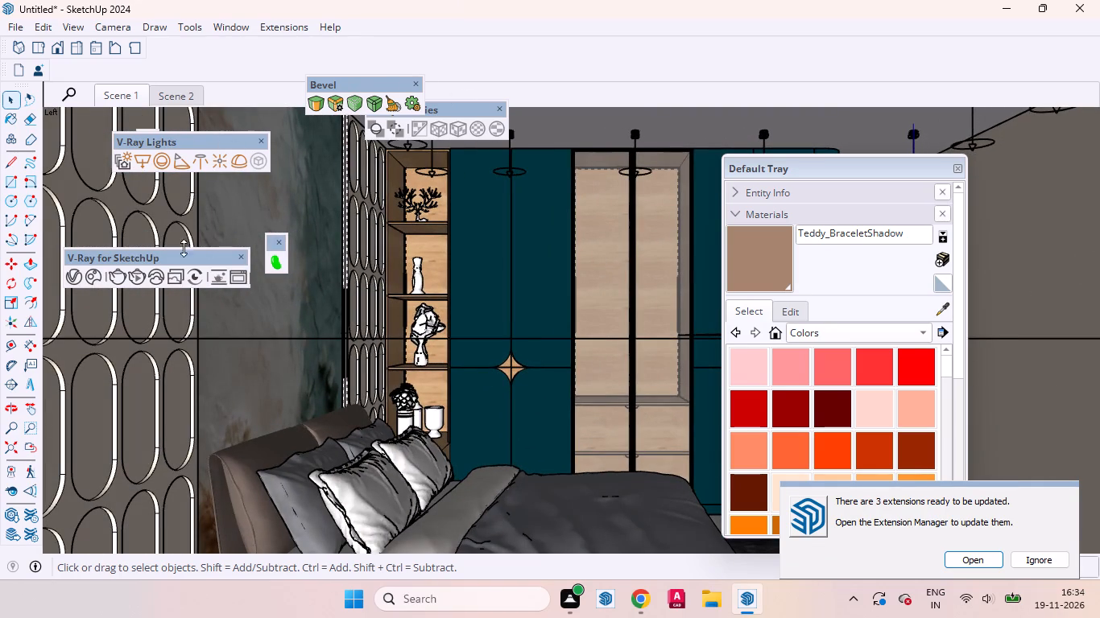
left_click(72, 280)
Ignore the offered extension updates.
left_click(1038, 558)
left_click(1044, 558)
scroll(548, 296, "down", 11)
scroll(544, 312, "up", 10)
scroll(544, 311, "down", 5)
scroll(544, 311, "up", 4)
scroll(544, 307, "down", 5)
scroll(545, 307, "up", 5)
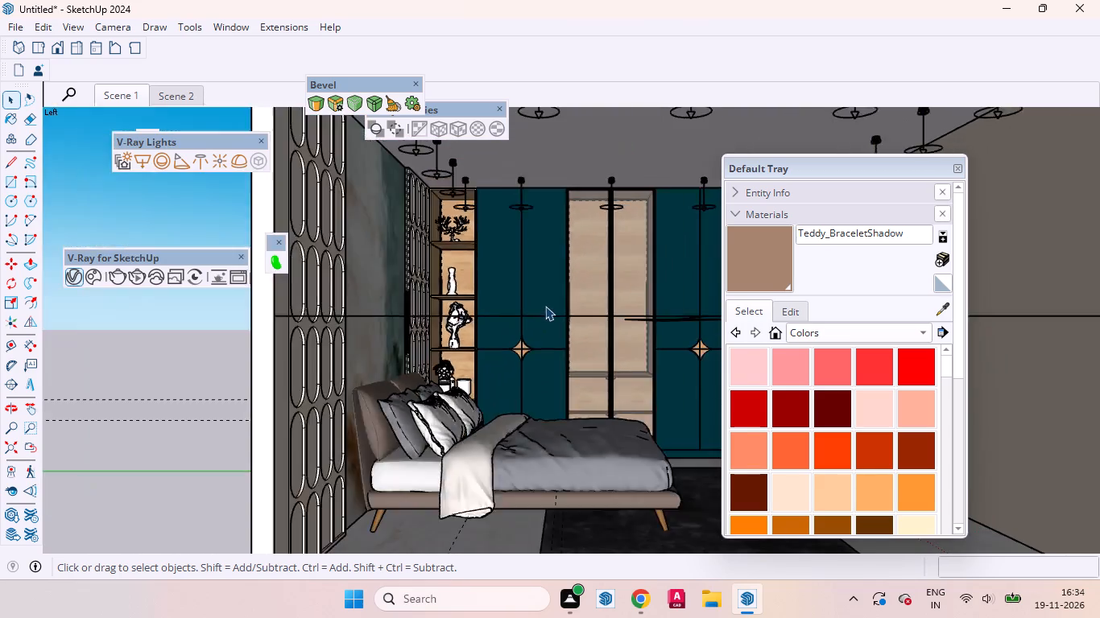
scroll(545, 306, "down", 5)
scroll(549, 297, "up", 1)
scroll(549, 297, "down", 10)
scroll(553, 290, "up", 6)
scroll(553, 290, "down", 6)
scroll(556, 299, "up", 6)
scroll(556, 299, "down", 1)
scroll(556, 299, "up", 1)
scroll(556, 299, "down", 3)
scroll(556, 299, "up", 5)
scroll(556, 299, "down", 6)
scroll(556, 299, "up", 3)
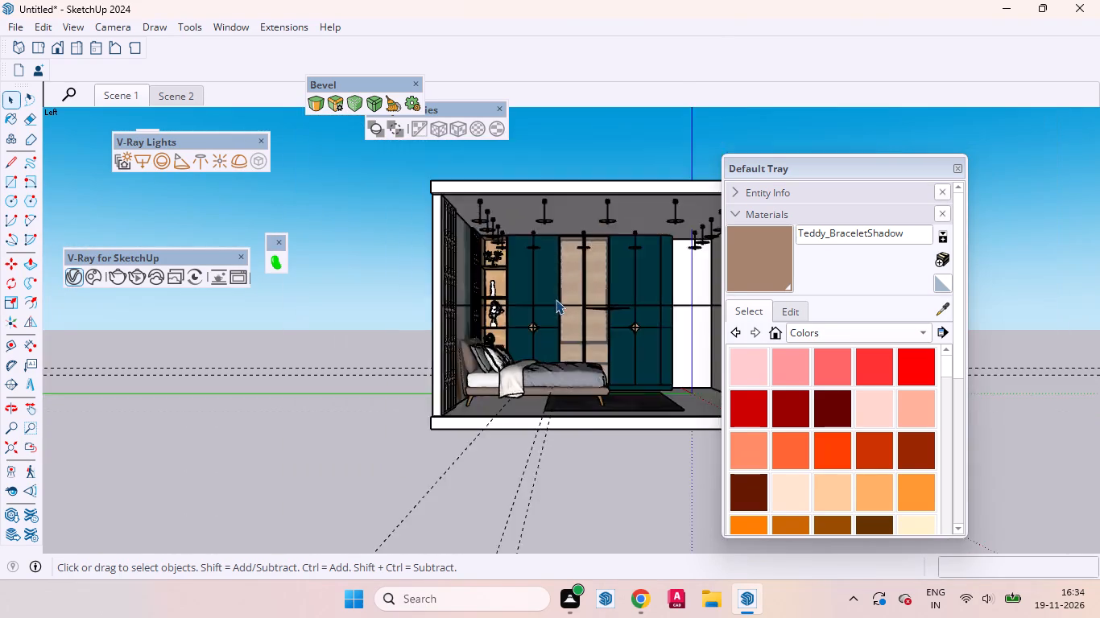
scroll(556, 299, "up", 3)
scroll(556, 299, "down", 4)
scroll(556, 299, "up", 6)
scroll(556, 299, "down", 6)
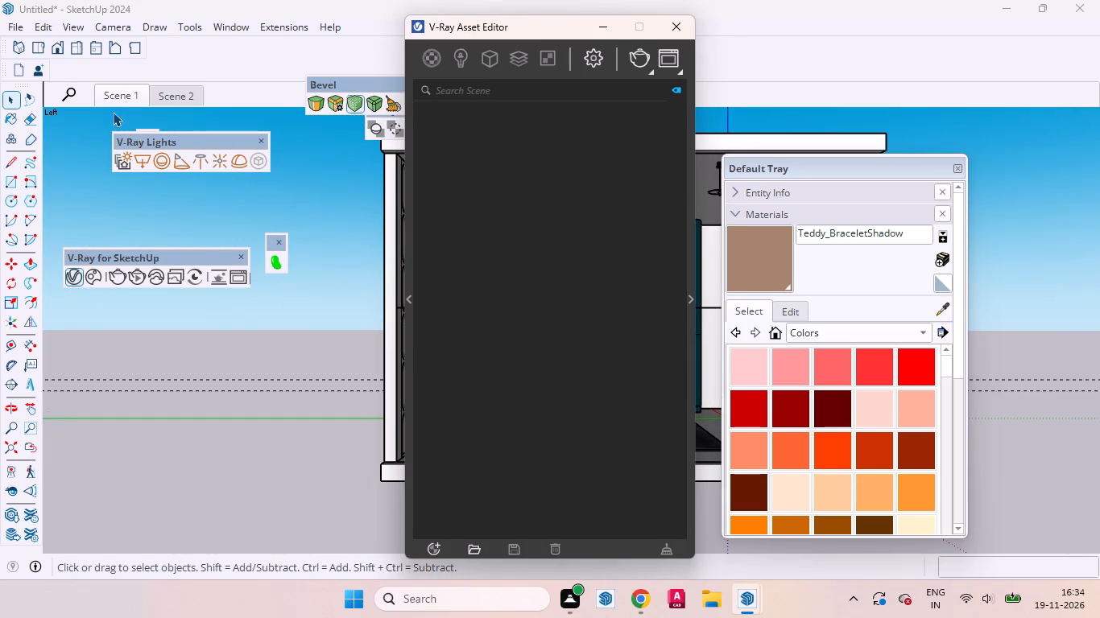
Expand V-Ray's camera and render output settings, start a render of Scene 1, and minimise the frame buffer and Asset Editor.
left_click(114, 96)
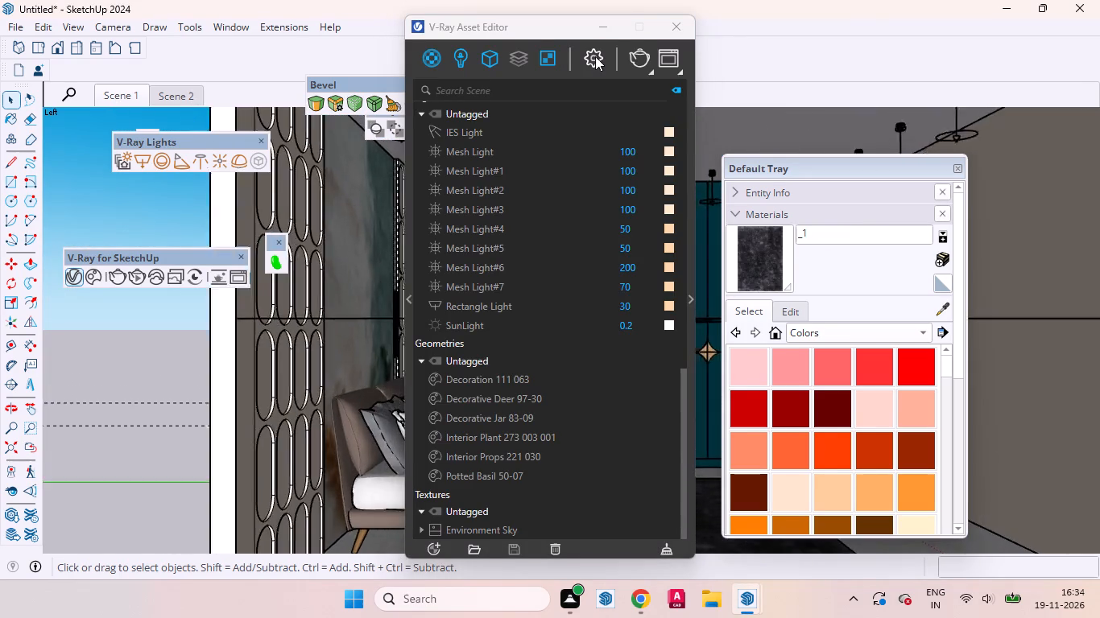
left_click(595, 56)
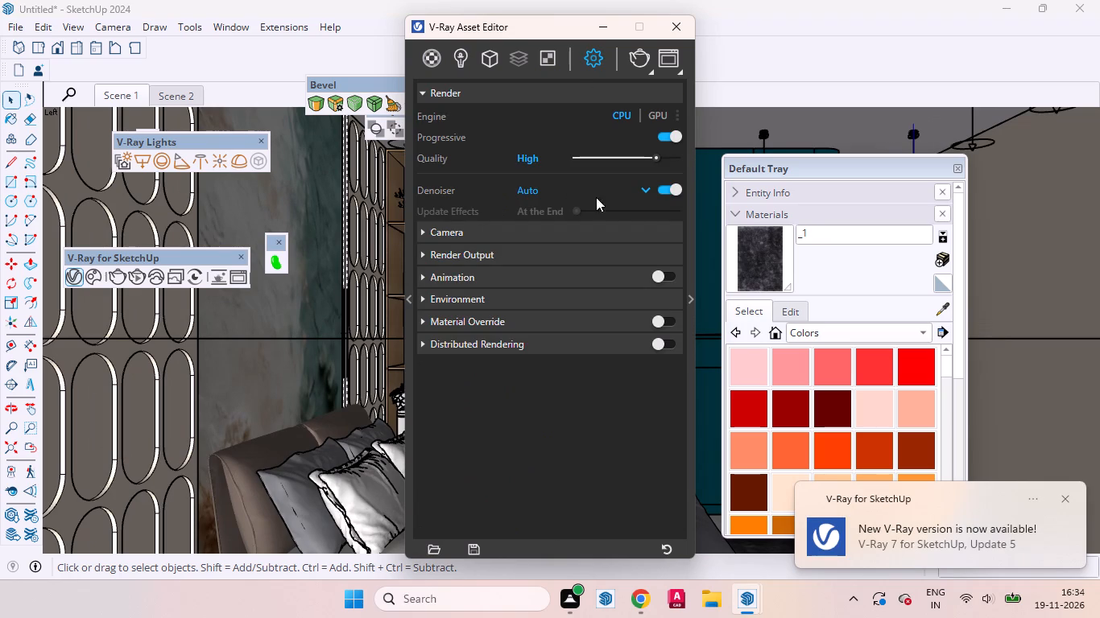
left_click(644, 240)
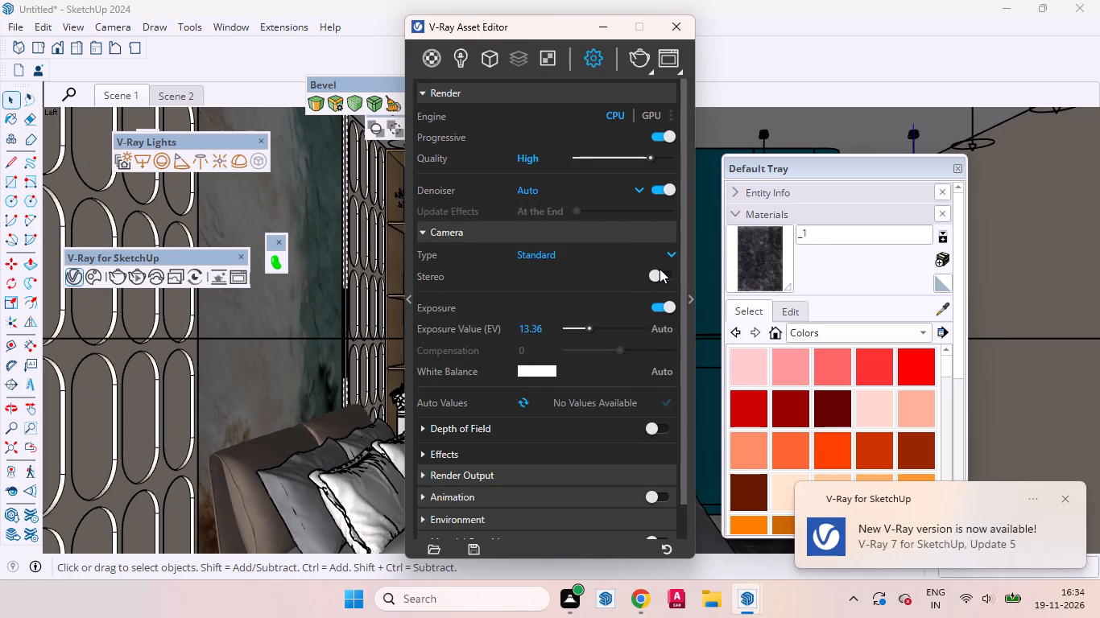
left_click(550, 477)
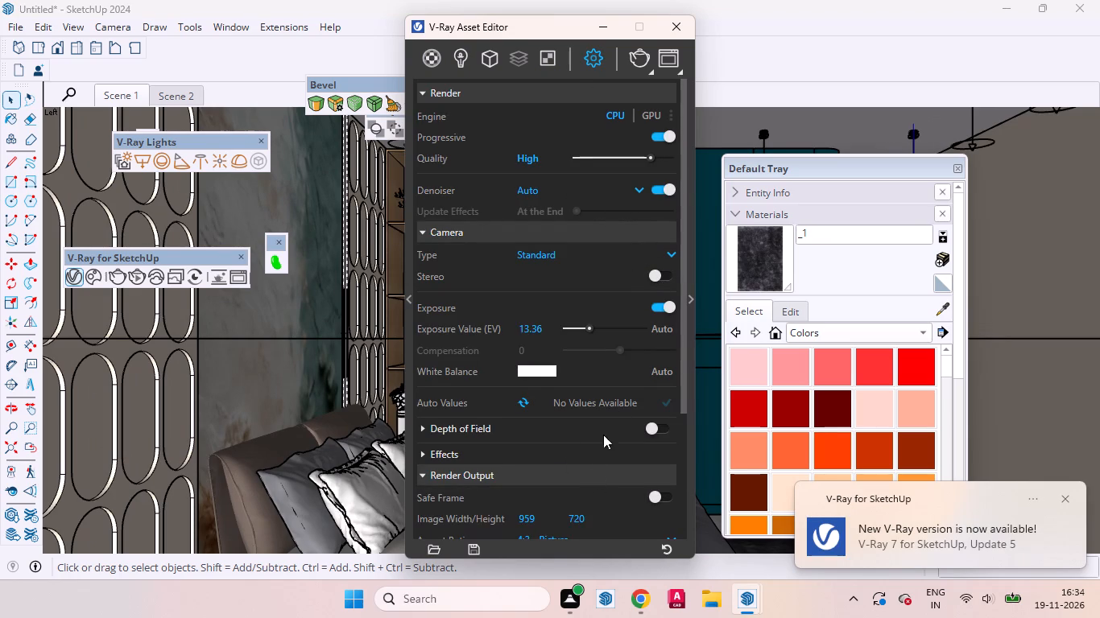
scroll(615, 387, "down", 2)
scroll(612, 389, "up", 3)
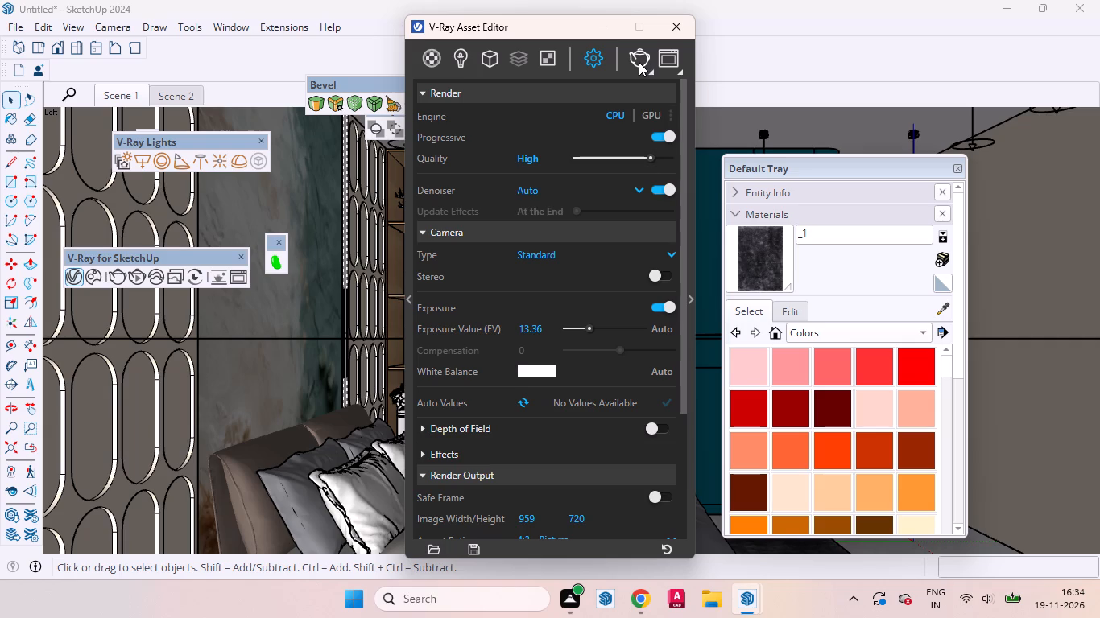
left_click(639, 62)
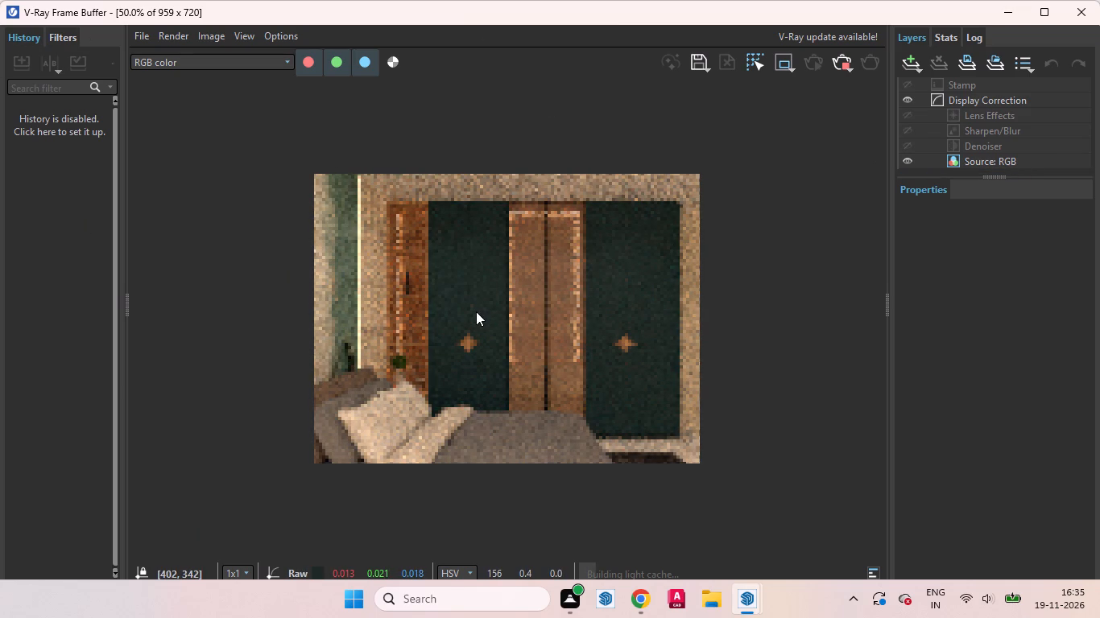
left_click(1000, 19)
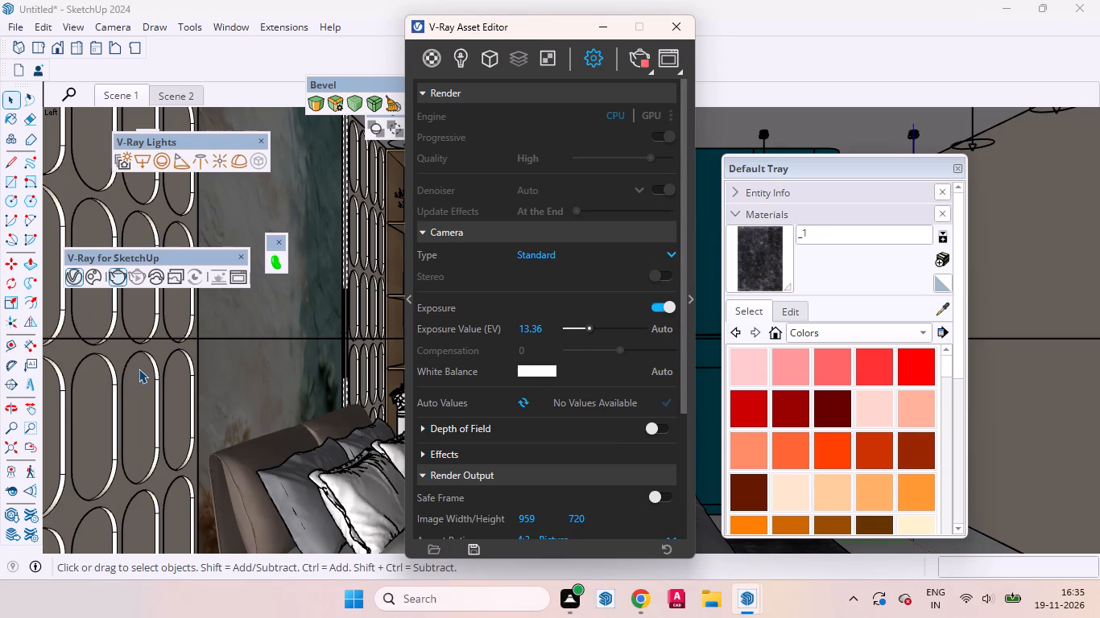
left_click(599, 33)
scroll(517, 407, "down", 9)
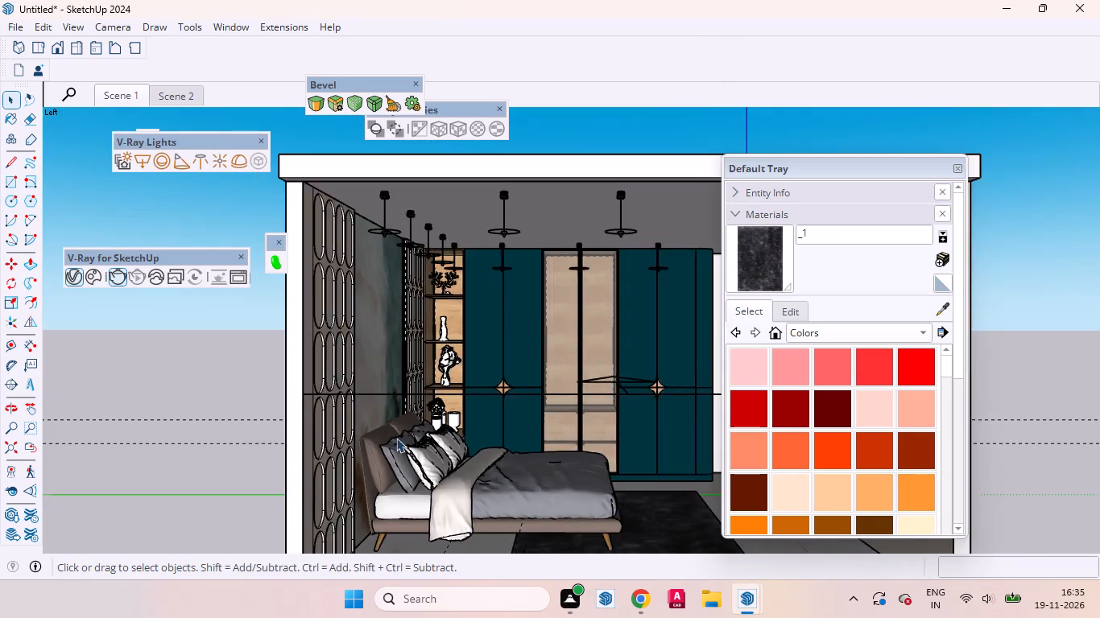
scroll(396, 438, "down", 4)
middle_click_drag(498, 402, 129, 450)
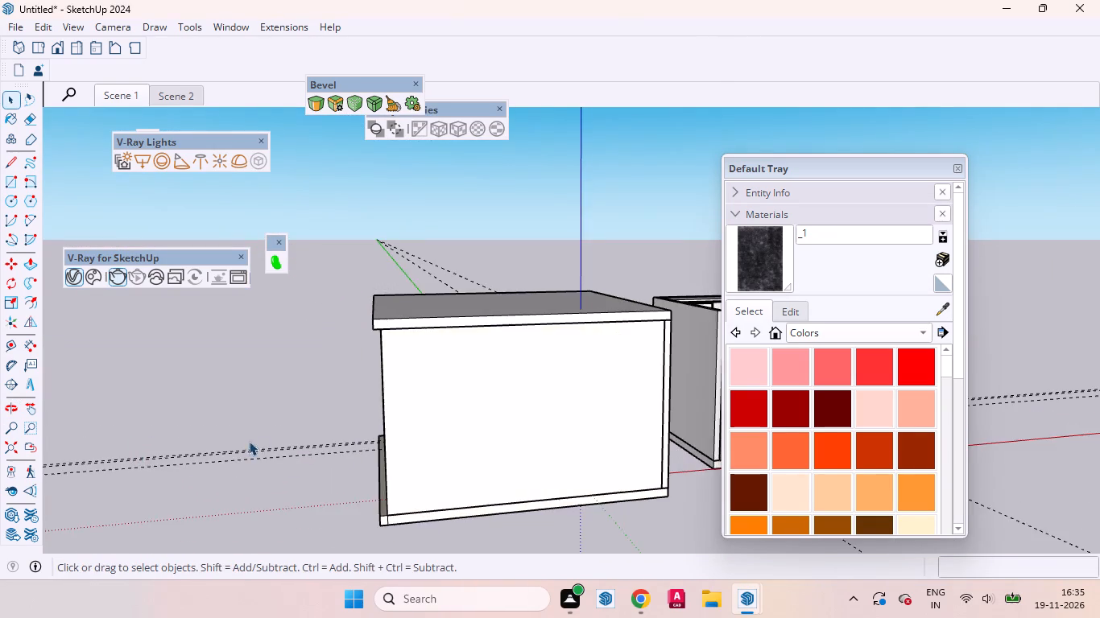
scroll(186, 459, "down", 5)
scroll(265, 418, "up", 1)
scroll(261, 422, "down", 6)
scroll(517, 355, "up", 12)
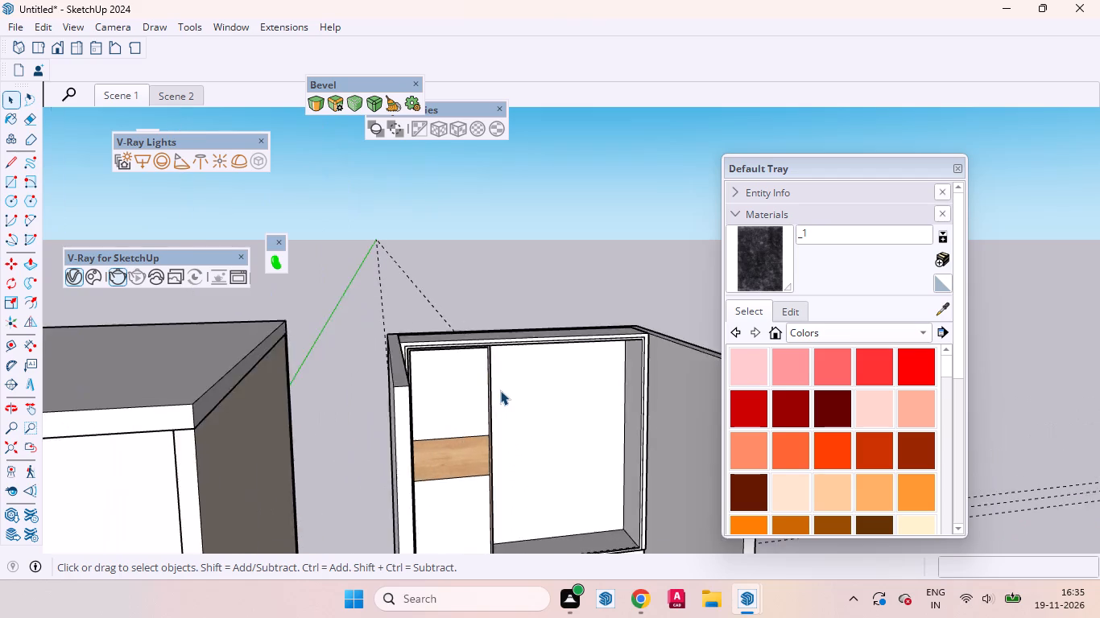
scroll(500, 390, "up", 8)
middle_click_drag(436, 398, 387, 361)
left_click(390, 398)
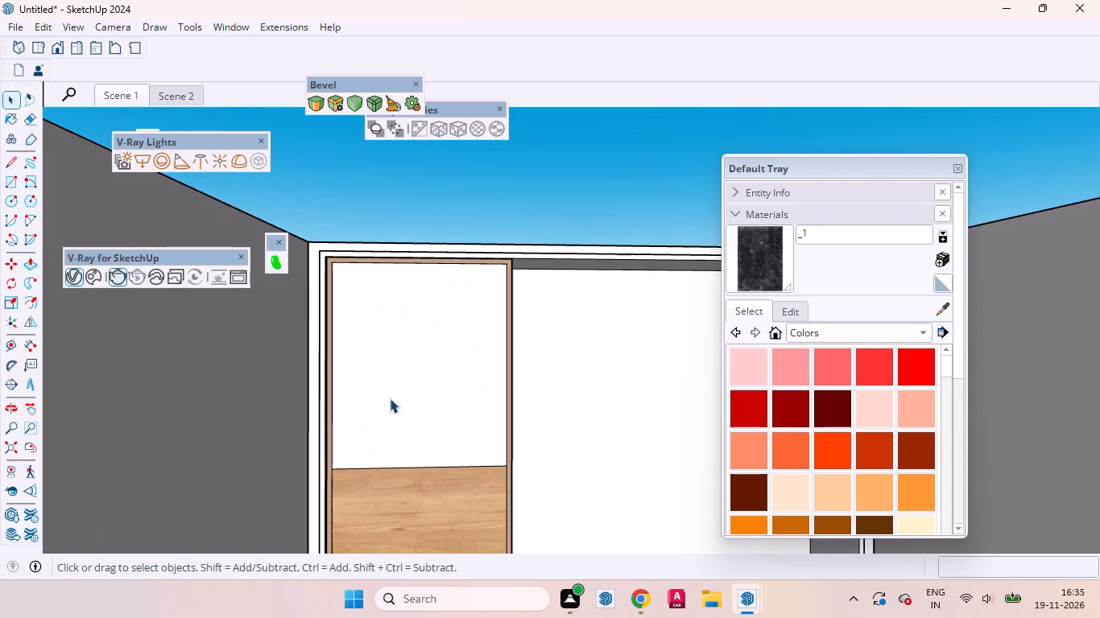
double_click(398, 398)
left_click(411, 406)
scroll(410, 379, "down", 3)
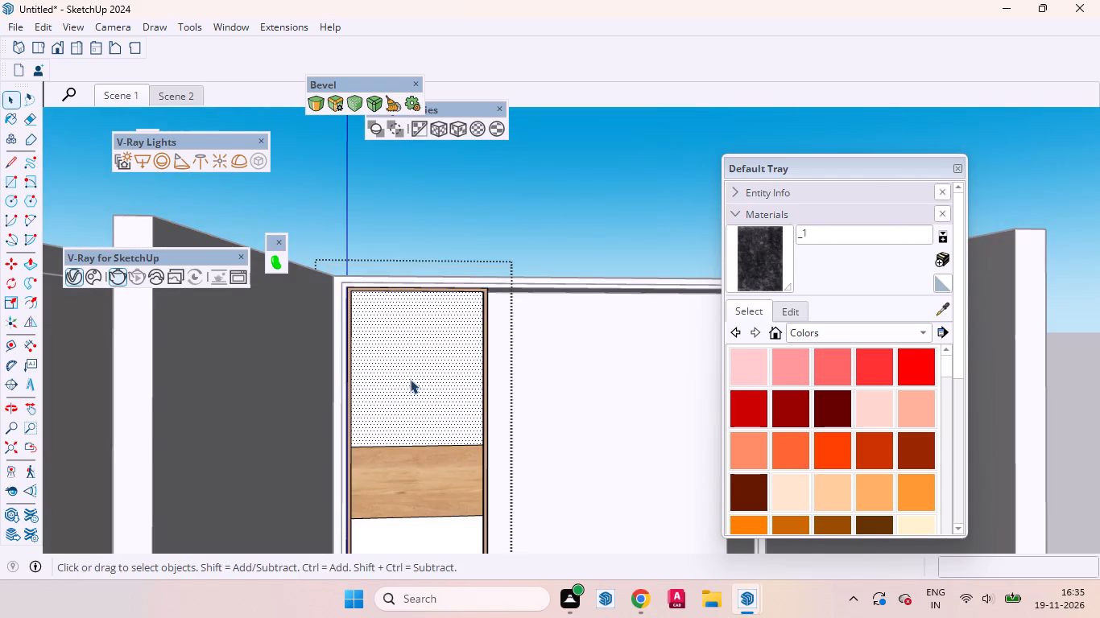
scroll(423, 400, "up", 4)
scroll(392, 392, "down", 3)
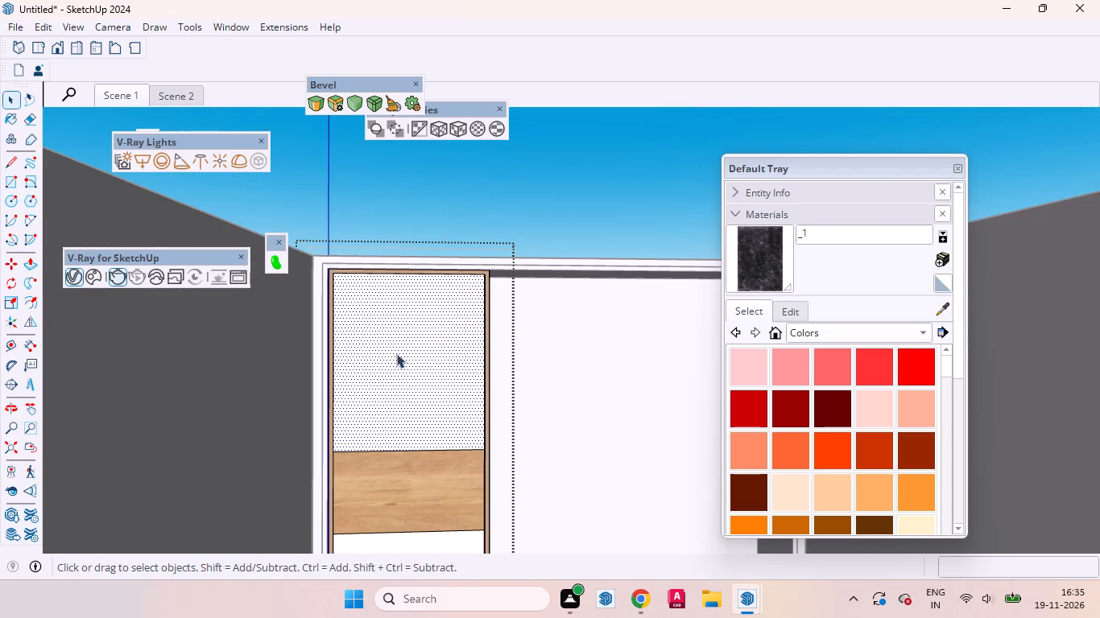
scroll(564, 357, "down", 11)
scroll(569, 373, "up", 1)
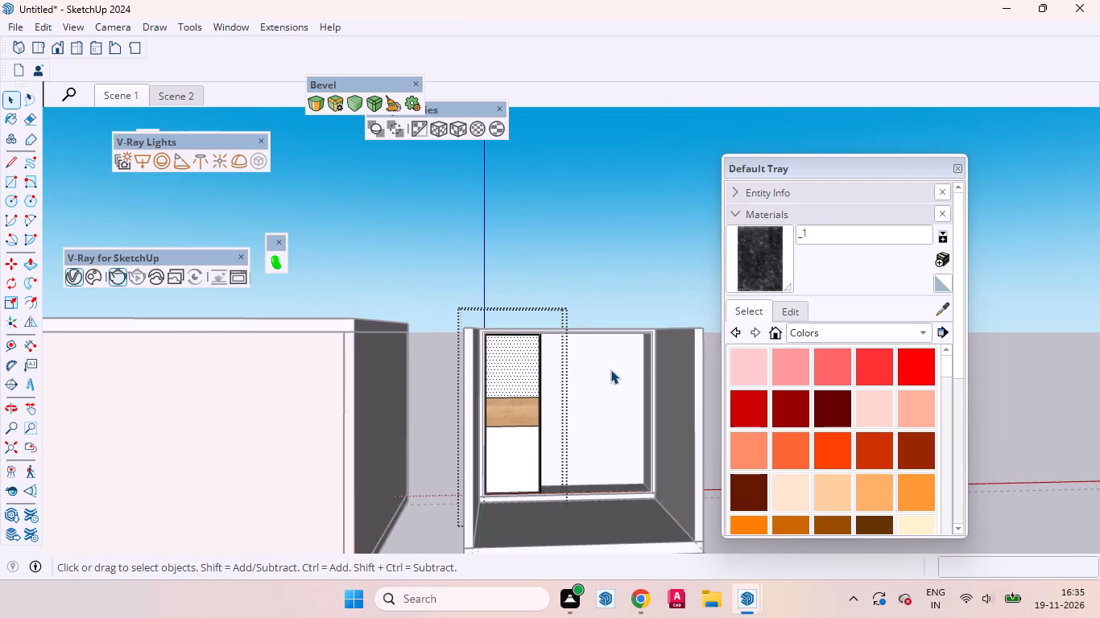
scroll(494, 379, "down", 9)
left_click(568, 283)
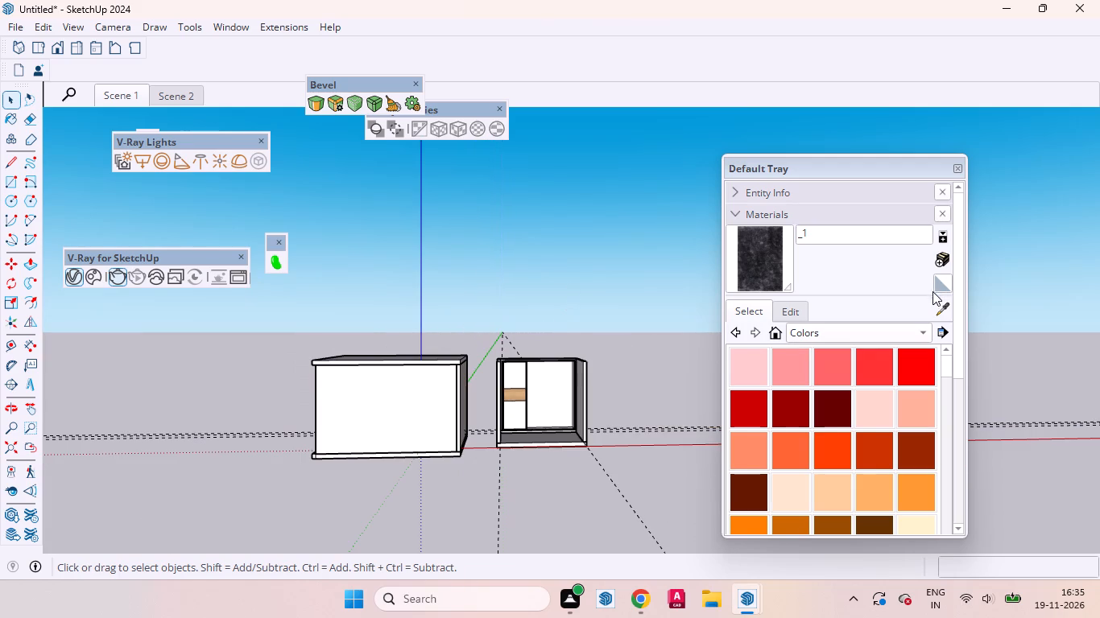
Sample the cream material from the oval-patterned wall panel in Scene 1.
left_click(945, 308)
left_click(114, 94)
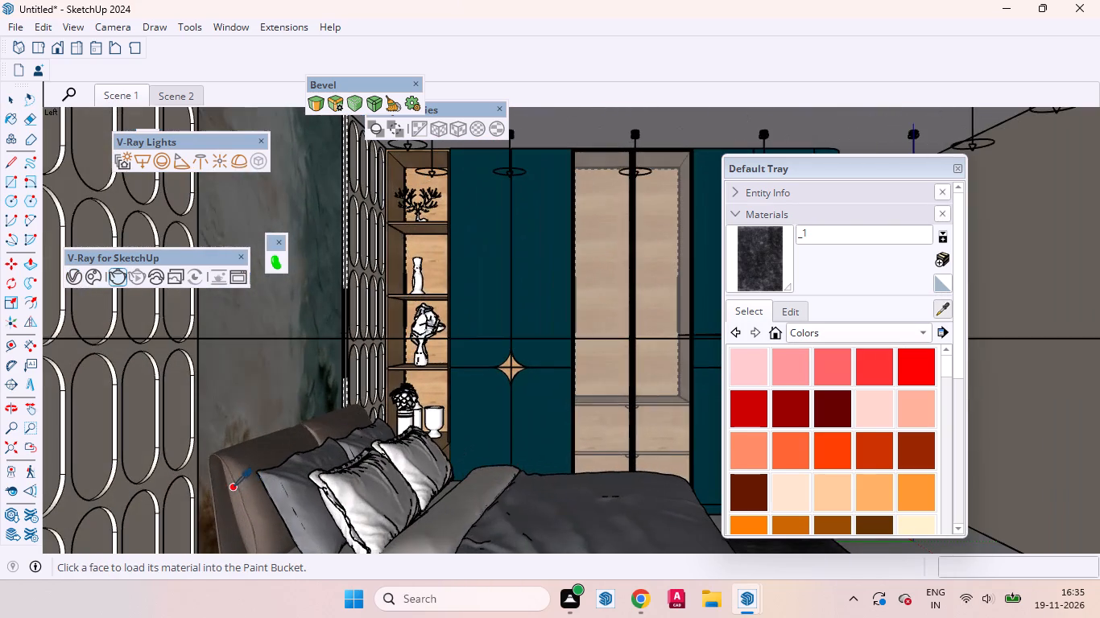
left_click(85, 439)
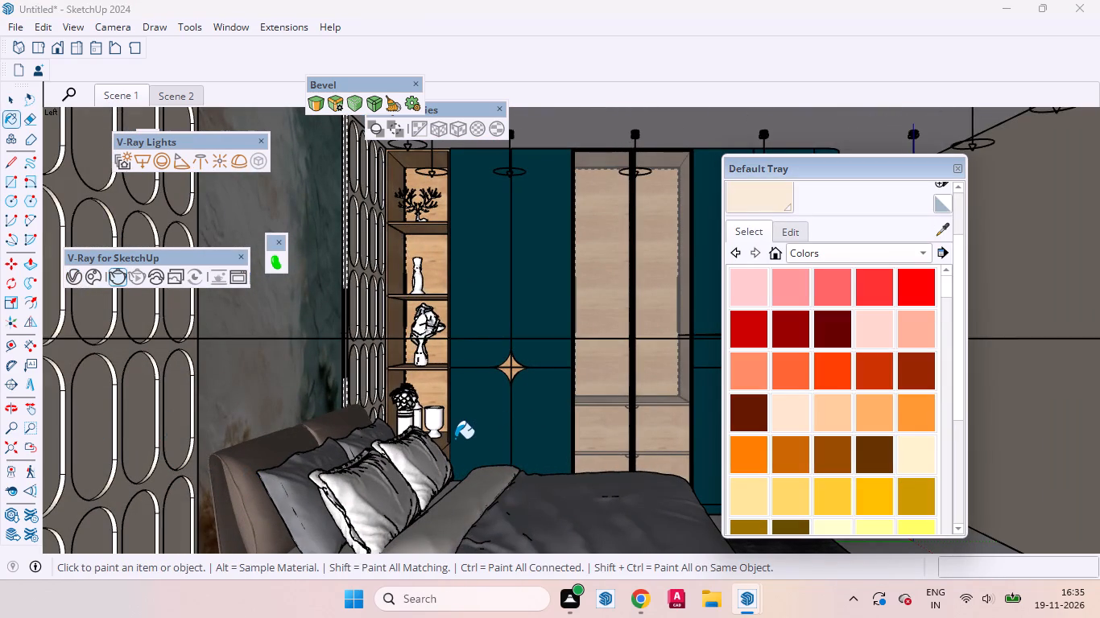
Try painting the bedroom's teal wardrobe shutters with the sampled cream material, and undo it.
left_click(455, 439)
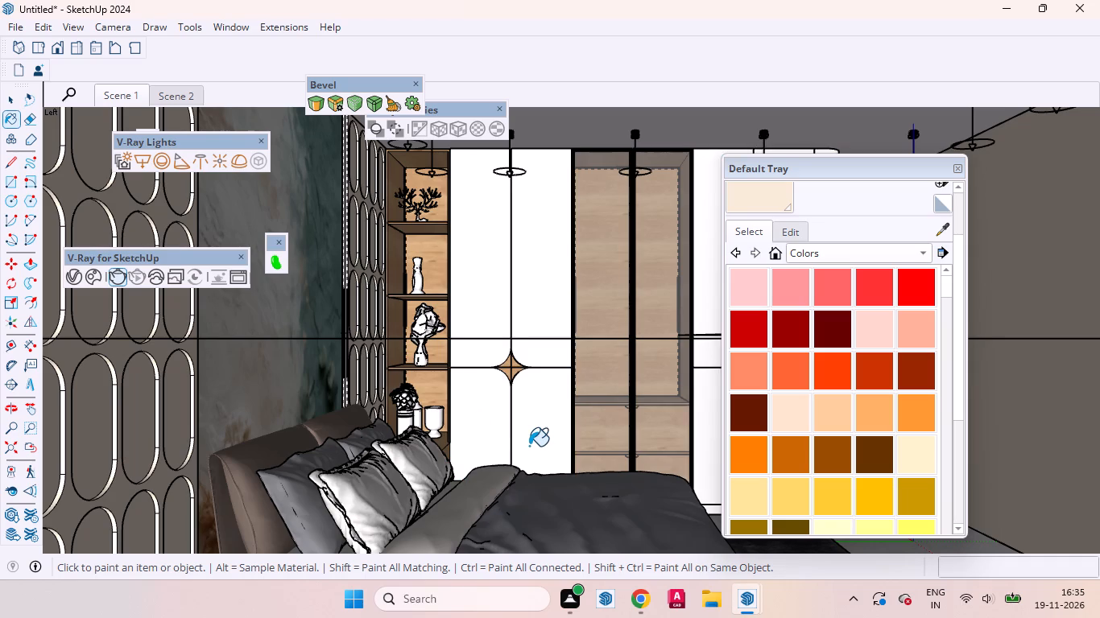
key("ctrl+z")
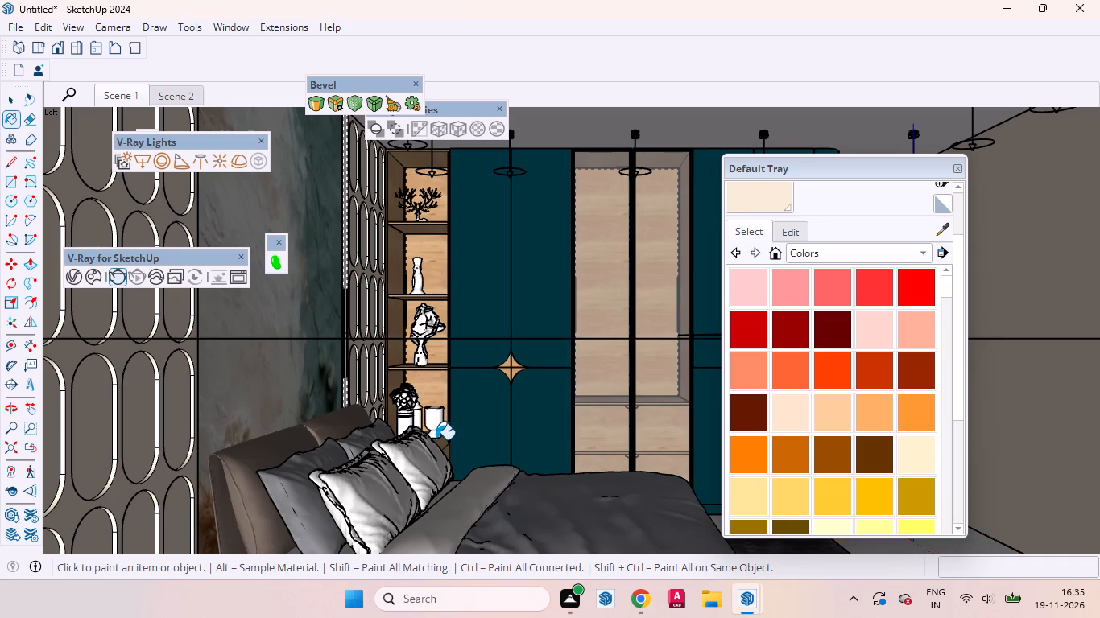
Paint the upper and lower panels of the small room's wardrobe shutter with the sampled cream material, inside its group.
scroll(345, 447, "down", 4)
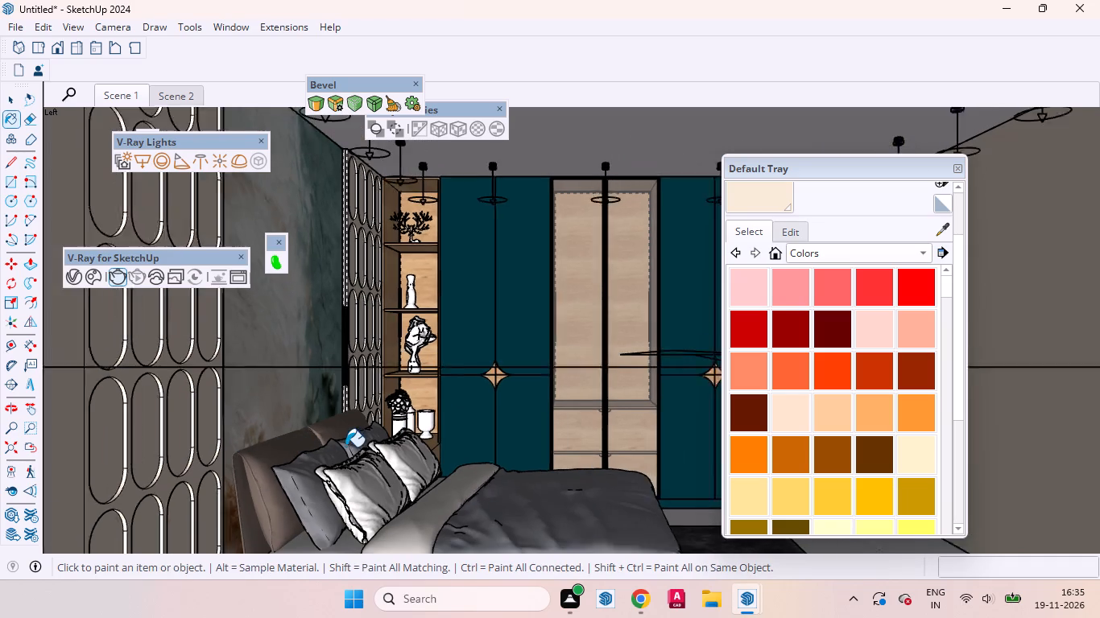
scroll(345, 447, "down", 20)
scroll(345, 447, "down", 10)
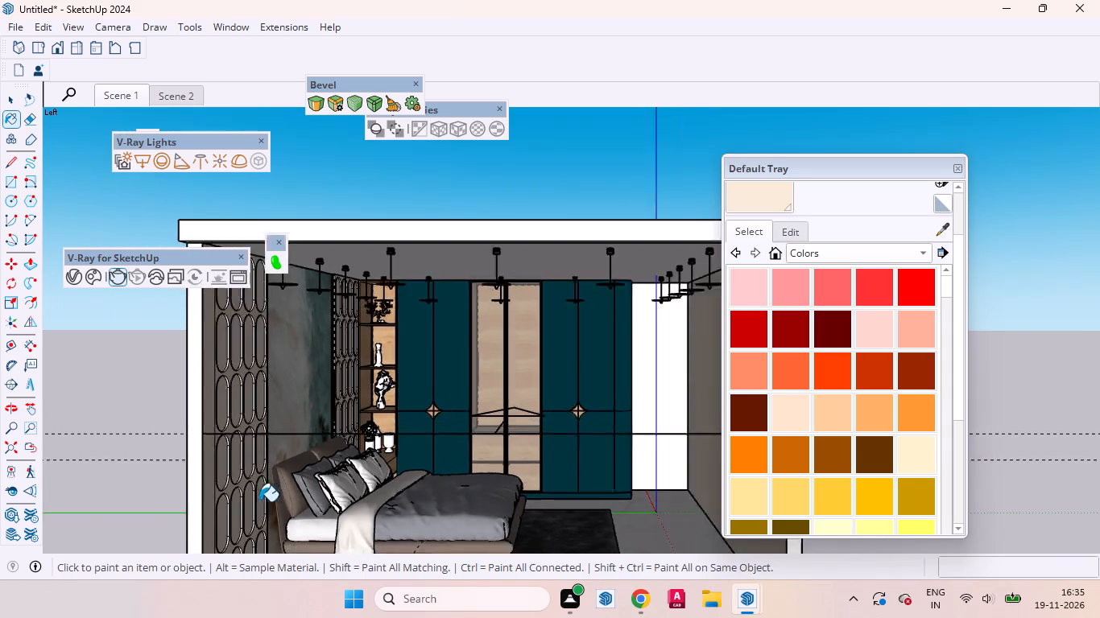
scroll(259, 501, "down", 9)
middle_click_drag(500, 423, 200, 481)
scroll(301, 466, "down", 5)
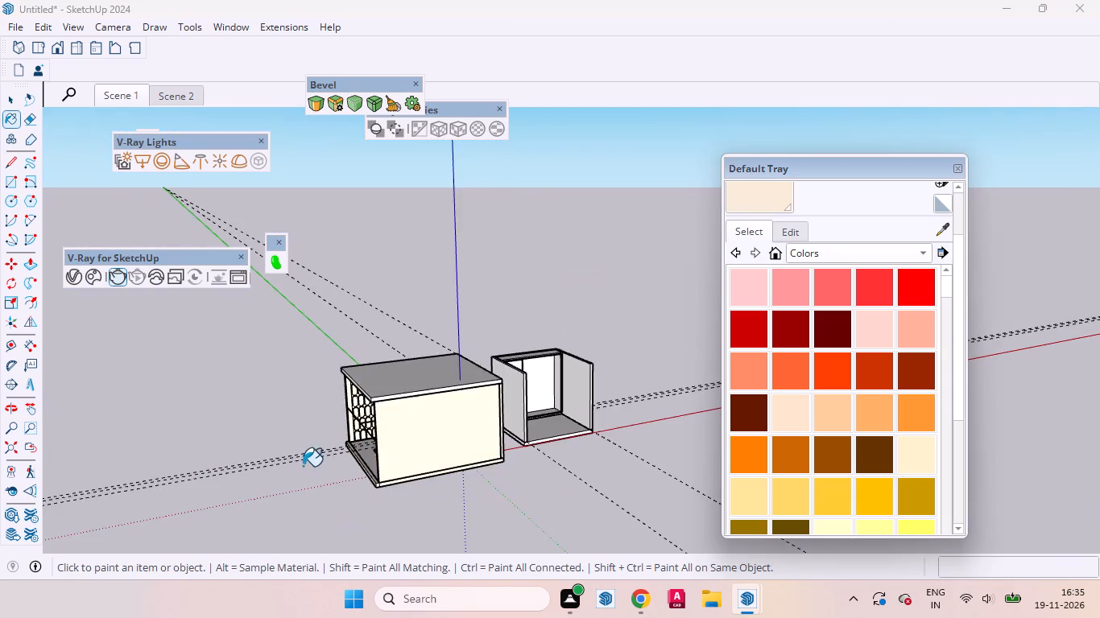
scroll(303, 466, "down", 3)
scroll(608, 379, "up", 20)
scroll(608, 379, "up", 6)
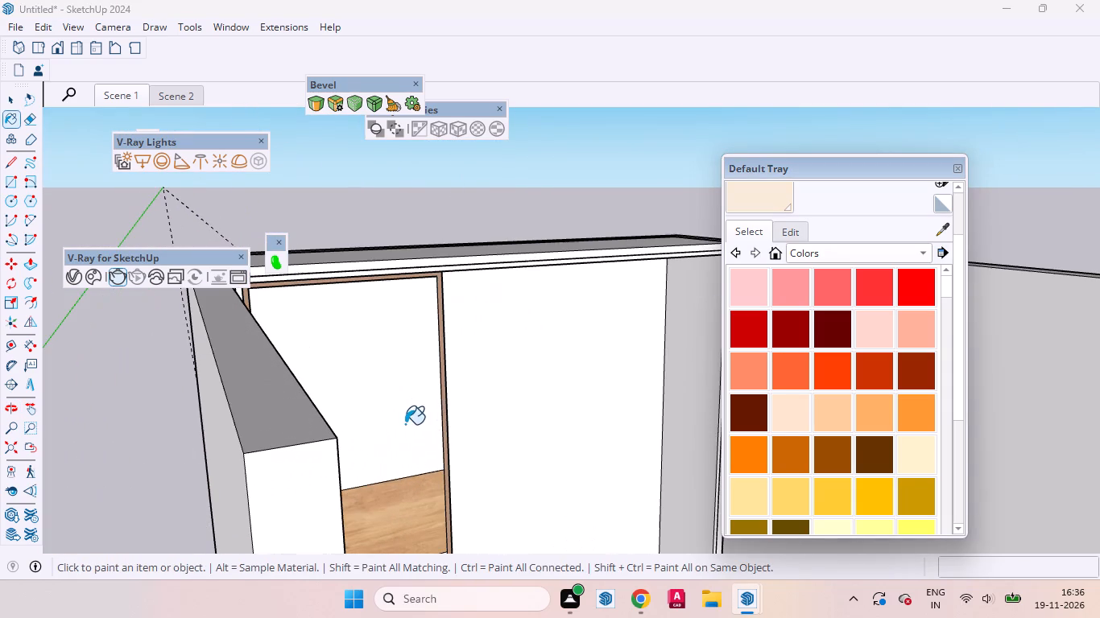
key("space")
left_click(391, 403)
double_click(381, 408)
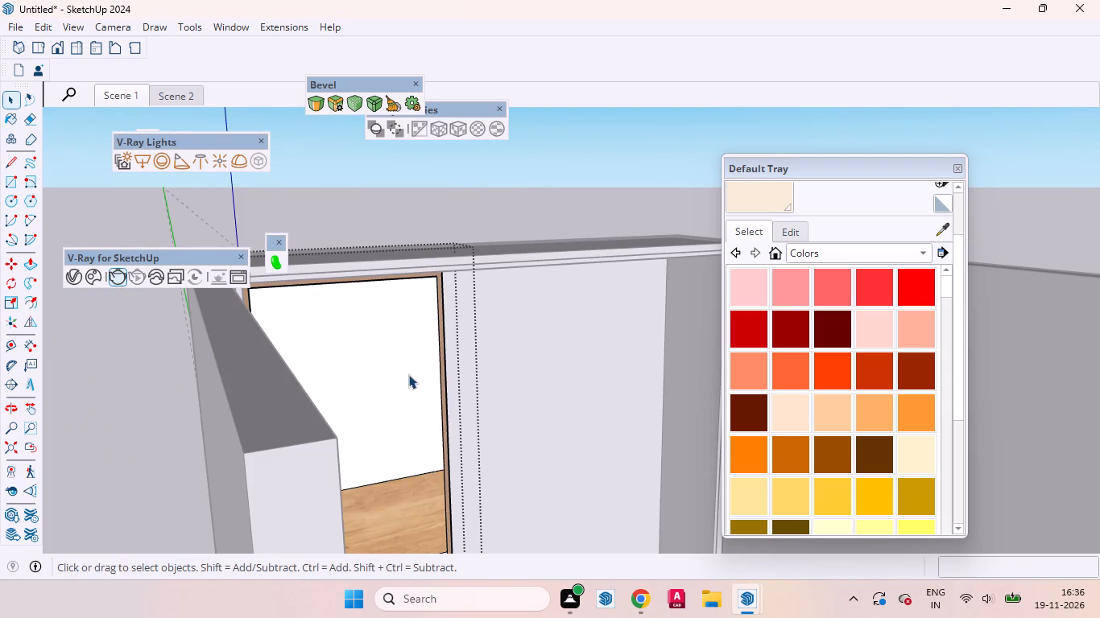
left_click(408, 374)
left_click(758, 196)
left_click(371, 402)
scroll(378, 287, "down", 7)
scroll(388, 503, "up", 6)
left_click(397, 487)
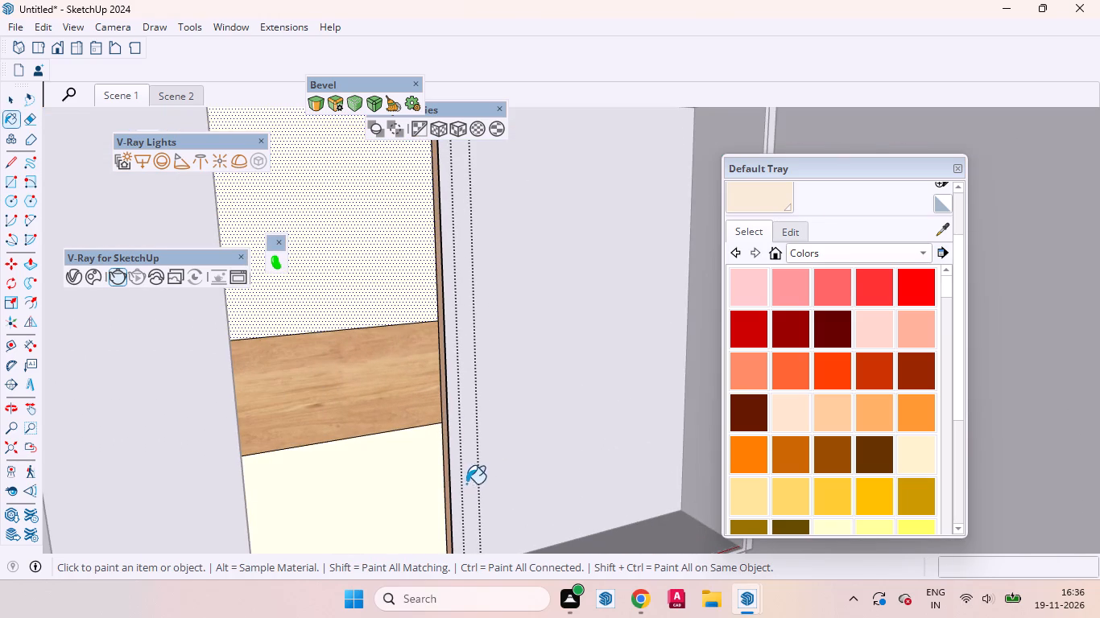
key("space")
scroll(387, 480, "down", 8)
middle_click_drag(409, 472, 285, 463)
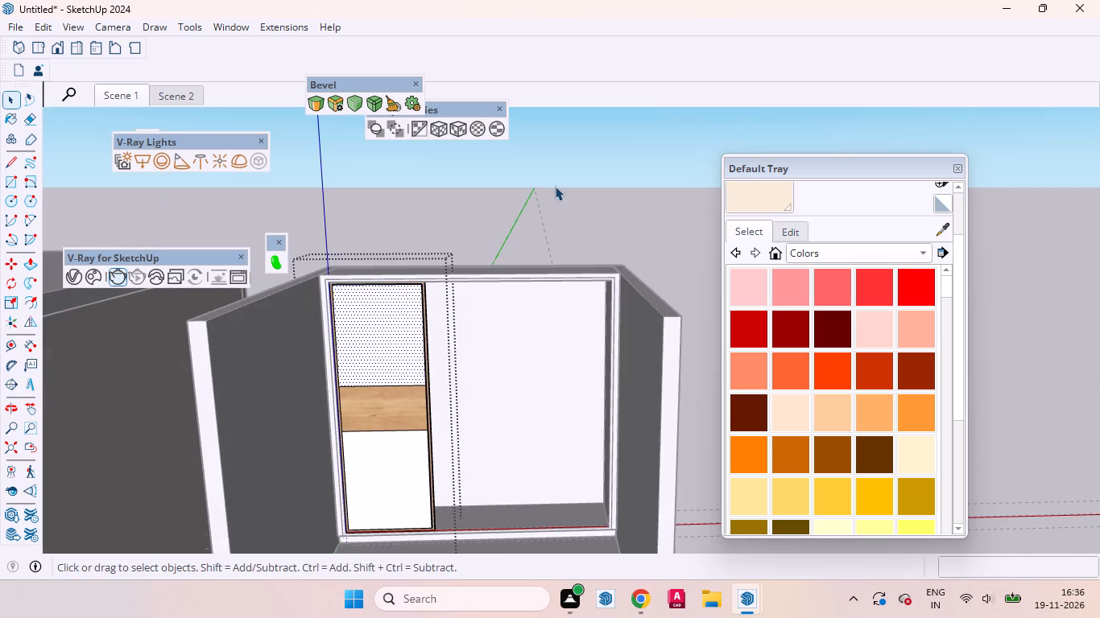
left_click(555, 186)
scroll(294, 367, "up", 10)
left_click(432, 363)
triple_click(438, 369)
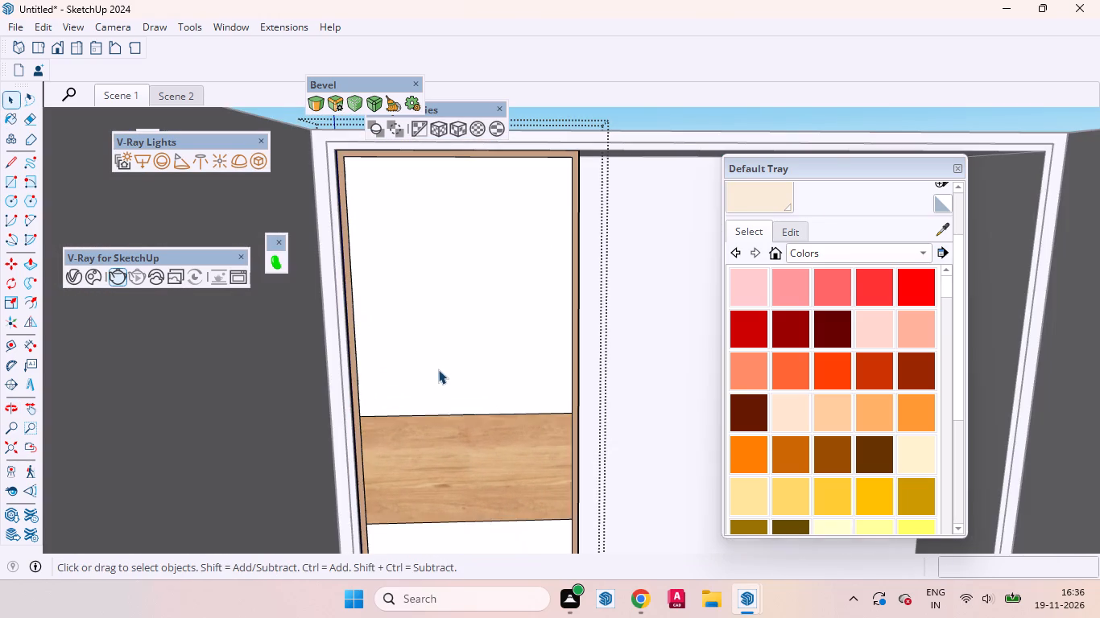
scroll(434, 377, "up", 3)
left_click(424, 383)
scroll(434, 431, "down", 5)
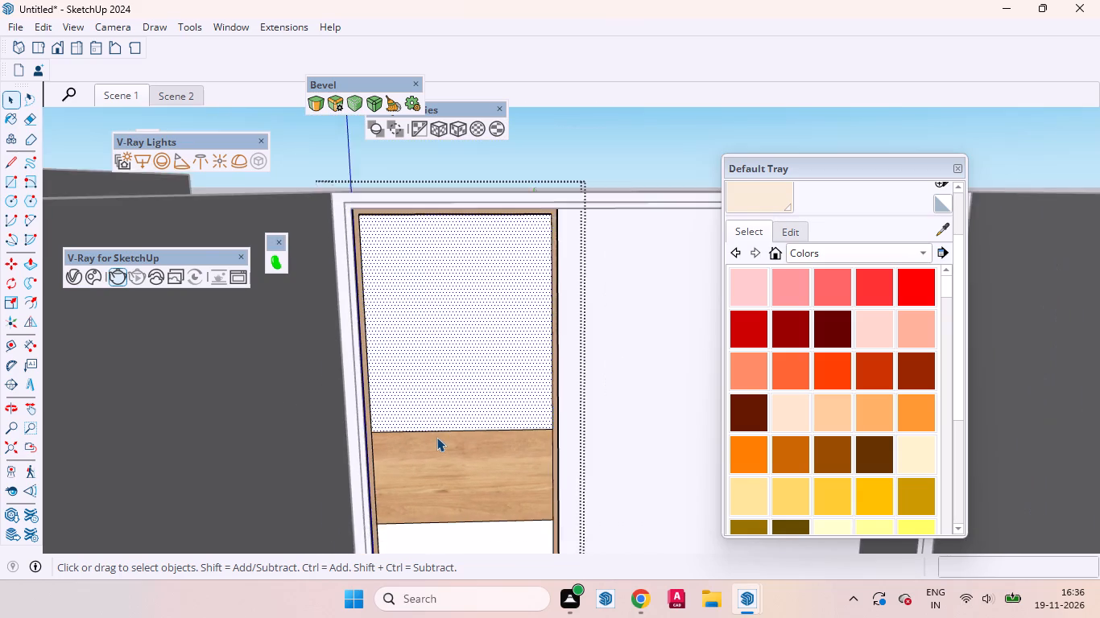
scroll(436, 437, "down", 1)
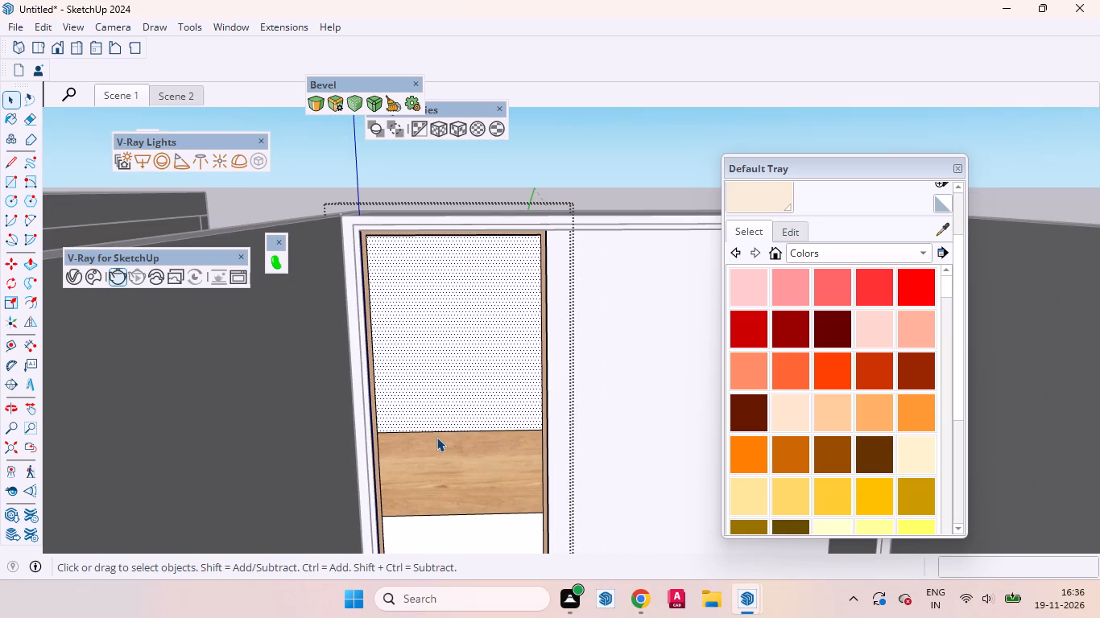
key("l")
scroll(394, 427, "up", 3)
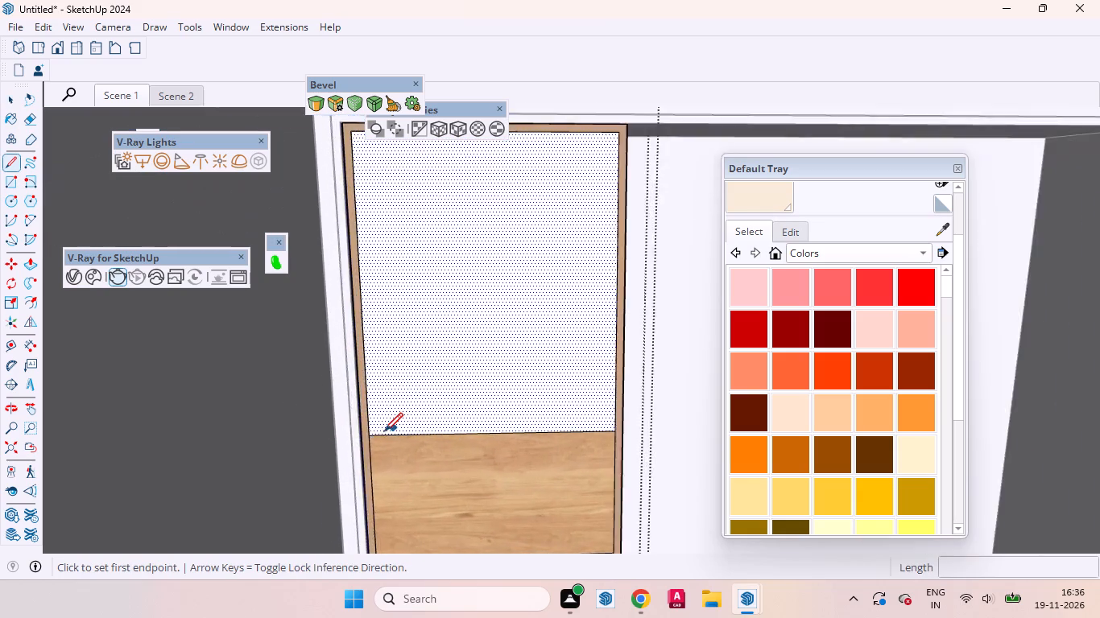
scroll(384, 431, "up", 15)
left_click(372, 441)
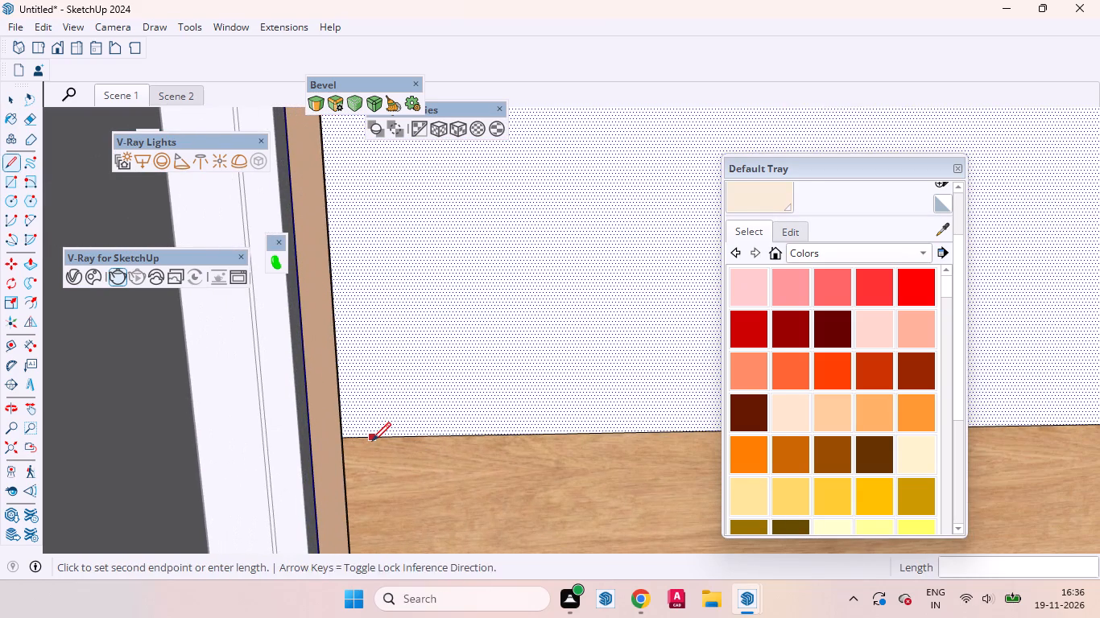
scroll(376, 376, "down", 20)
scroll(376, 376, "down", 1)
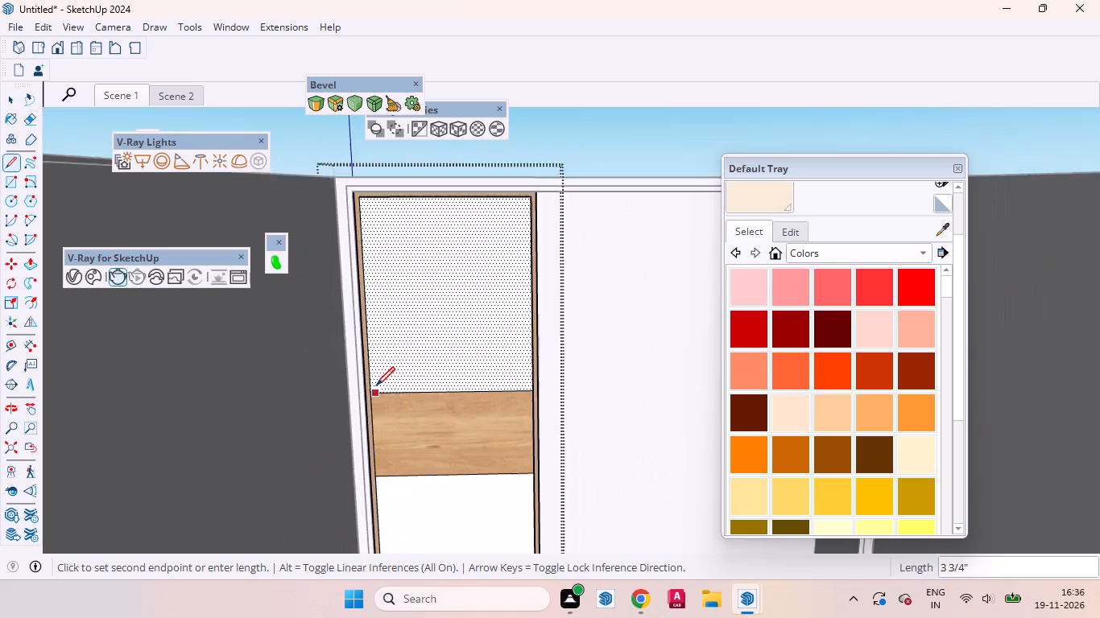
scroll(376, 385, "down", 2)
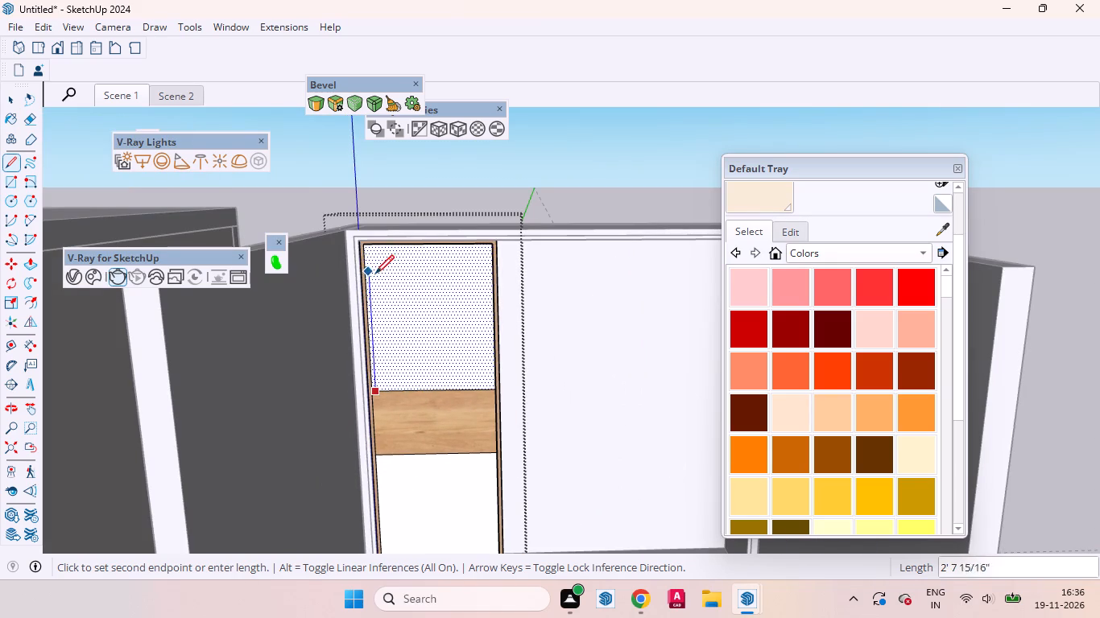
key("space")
Place a vertical guide down the middle of the wardrobe shutter, about 1' 4 7/16" from the upper panel's left edge.
key("t")
scroll(403, 418, "up", 2)
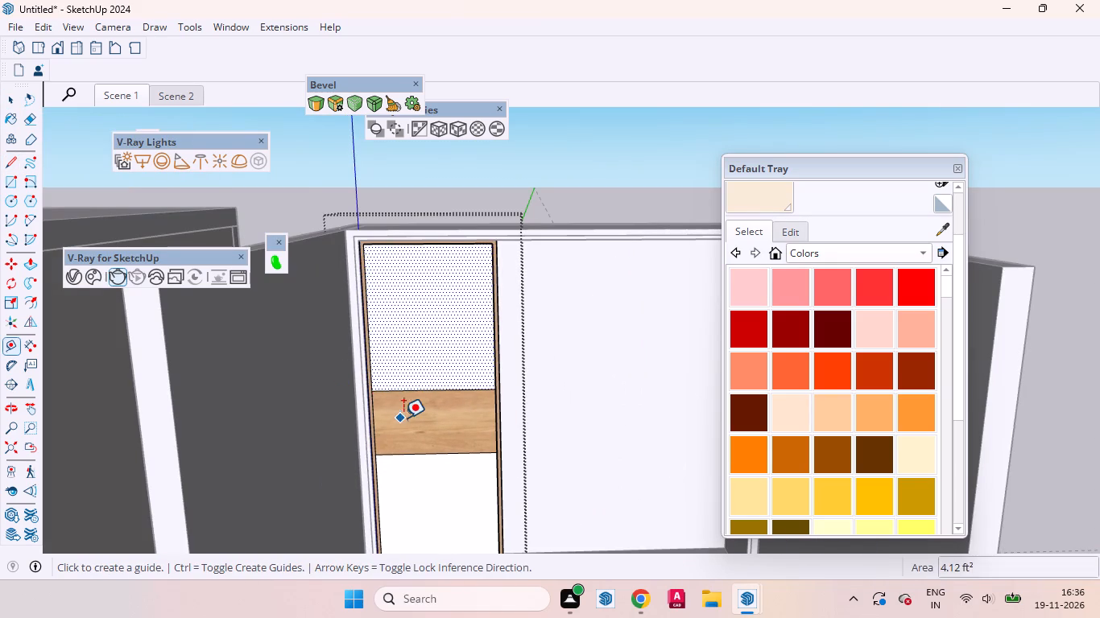
scroll(403, 418, "up", 20)
scroll(403, 418, "up", 9)
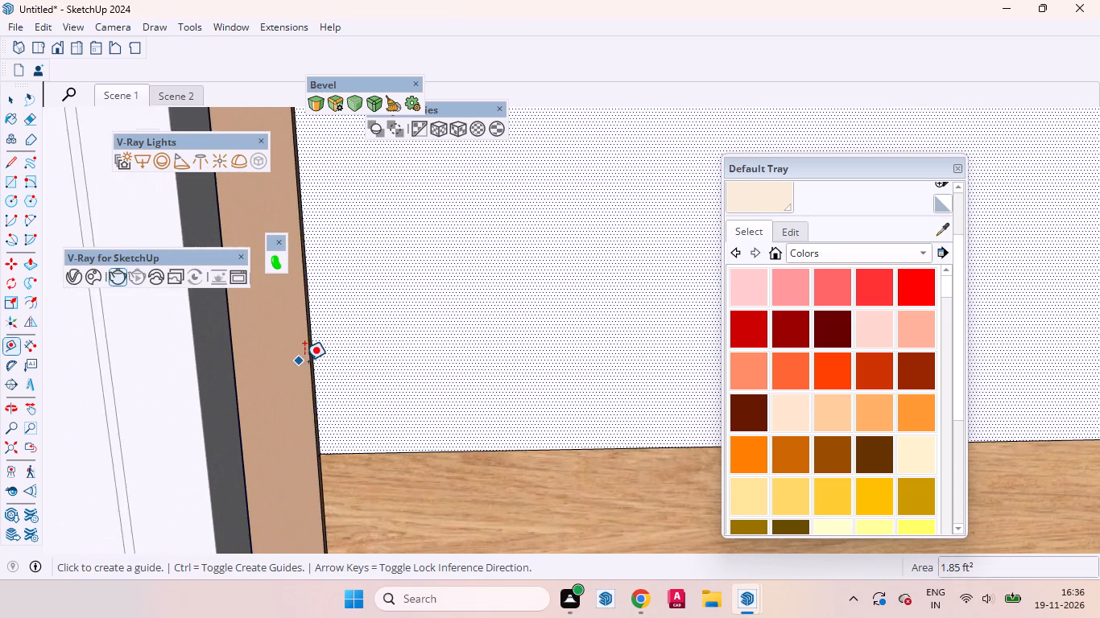
scroll(304, 360, "up", 5)
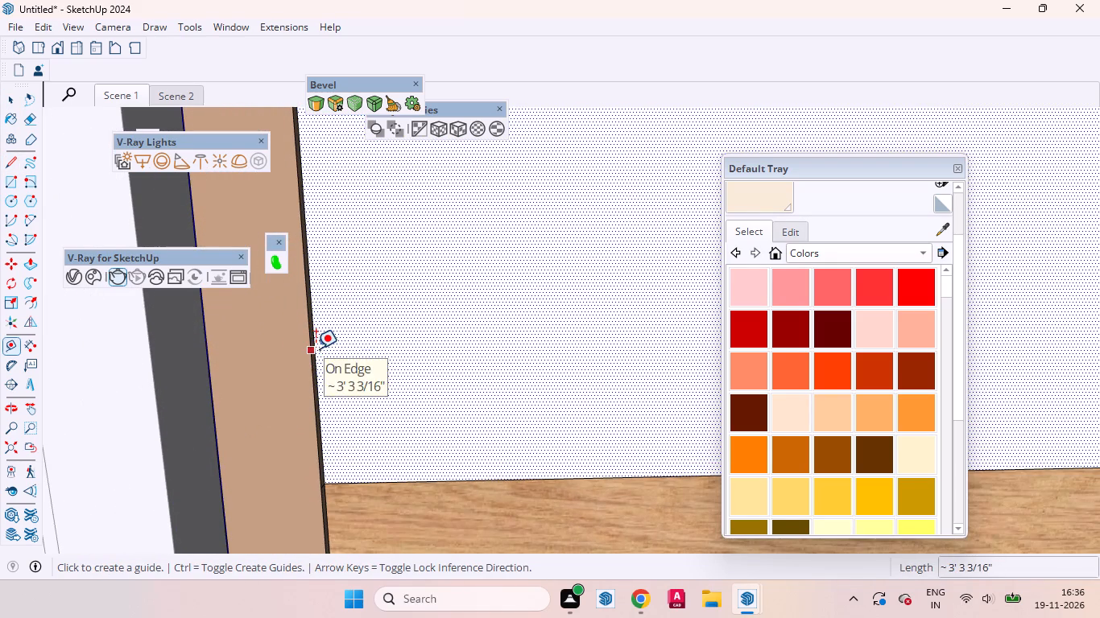
scroll(316, 348, "up", 6)
left_click(313, 334)
scroll(454, 348, "down", 2)
scroll(454, 348, "up", 1)
scroll(454, 348, "down", 20)
scroll(454, 348, "down", 11)
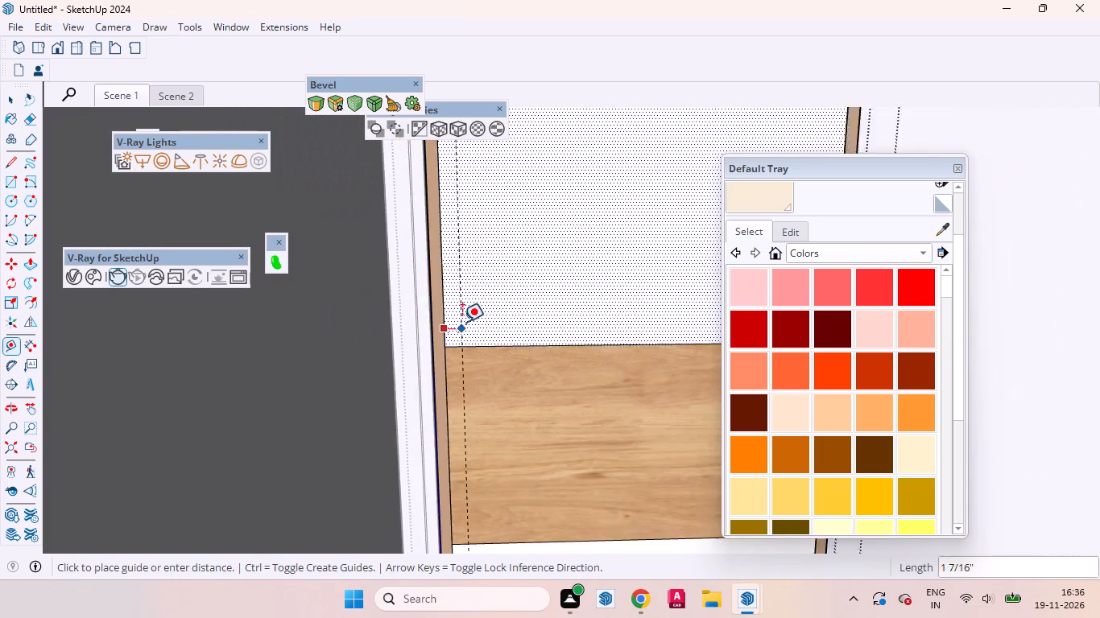
scroll(462, 322, "down", 12)
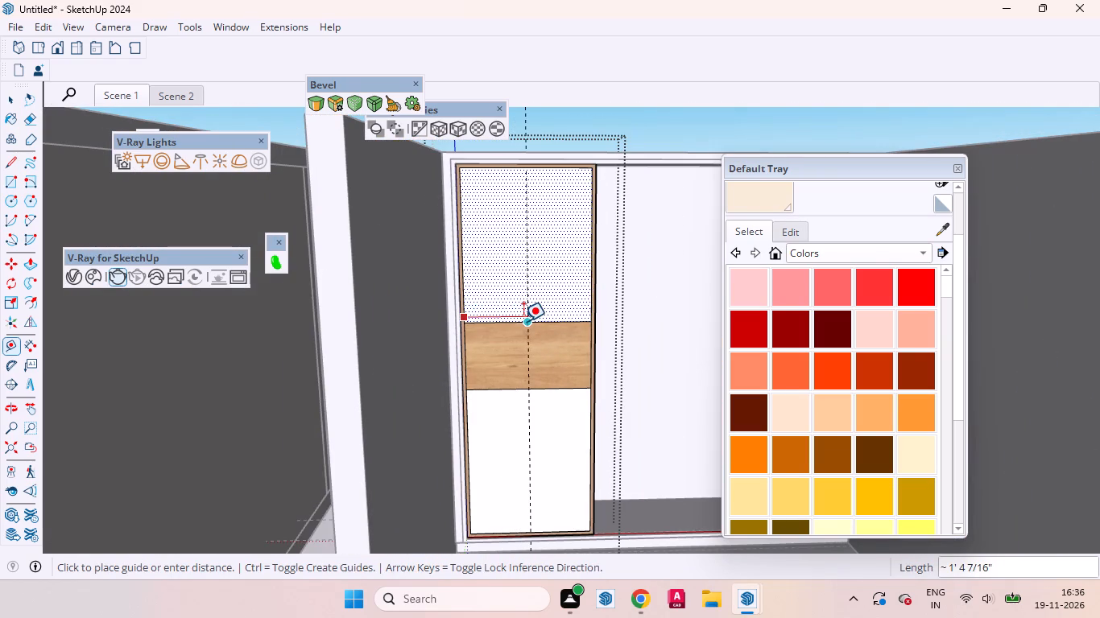
left_click(523, 321)
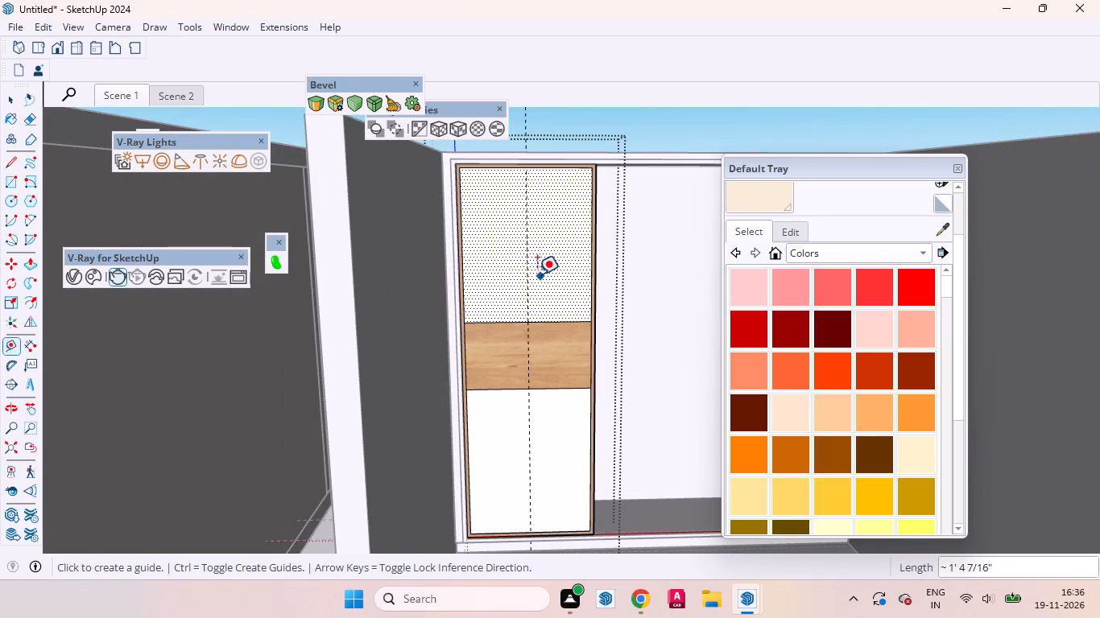
Place two vertical guides left of the shutter's centre guide, one 4" away and another about 9 3/4" beyond it.
left_click(531, 273)
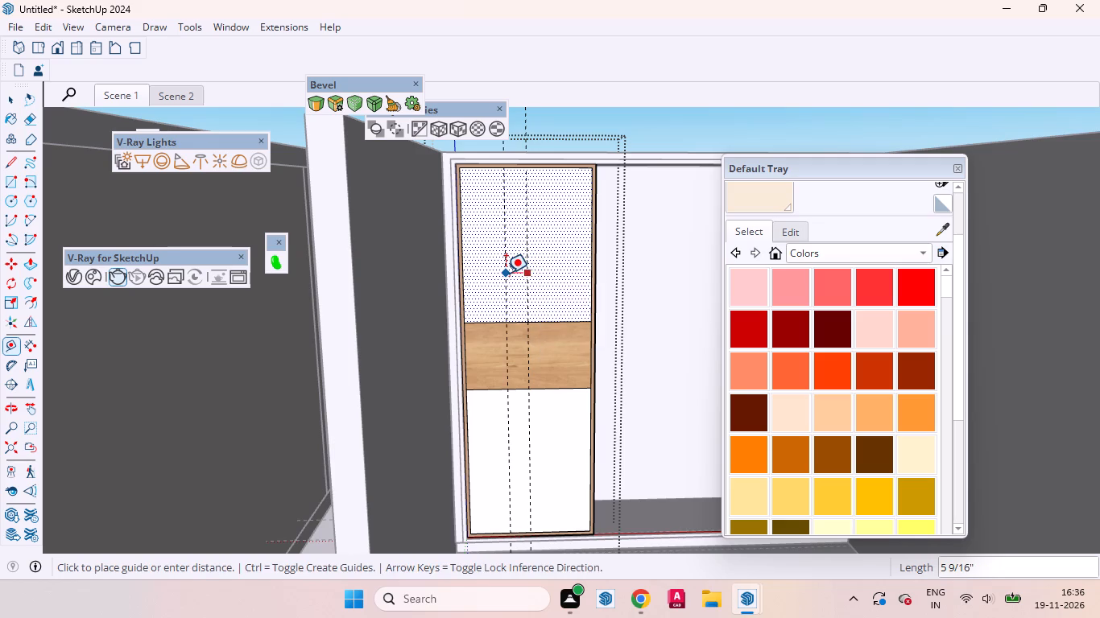
key("4")
key("Return")
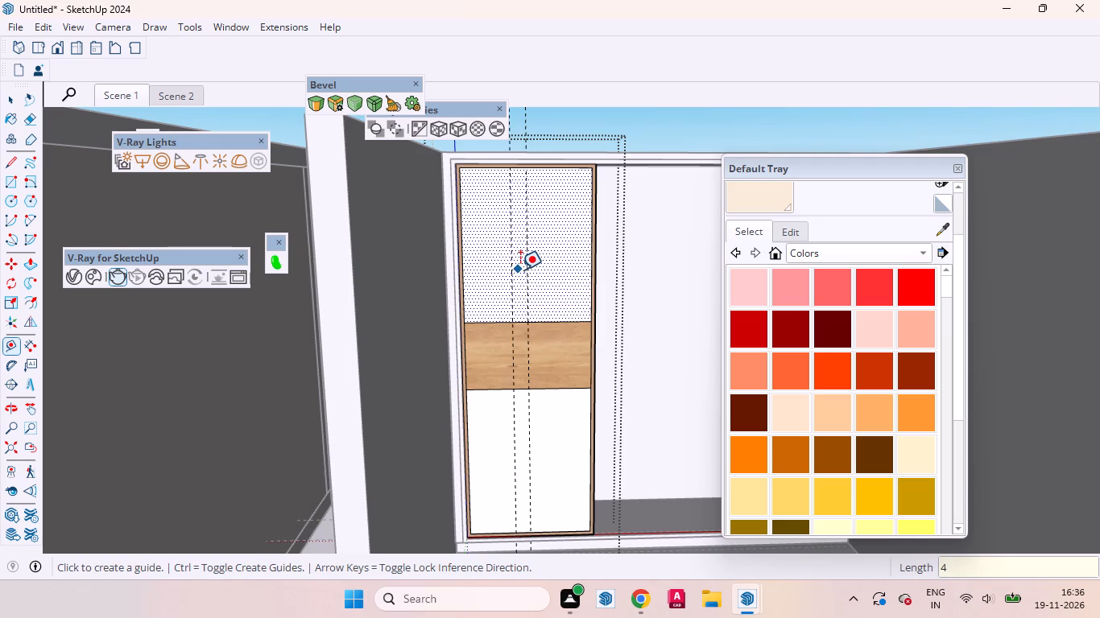
left_click(511, 270)
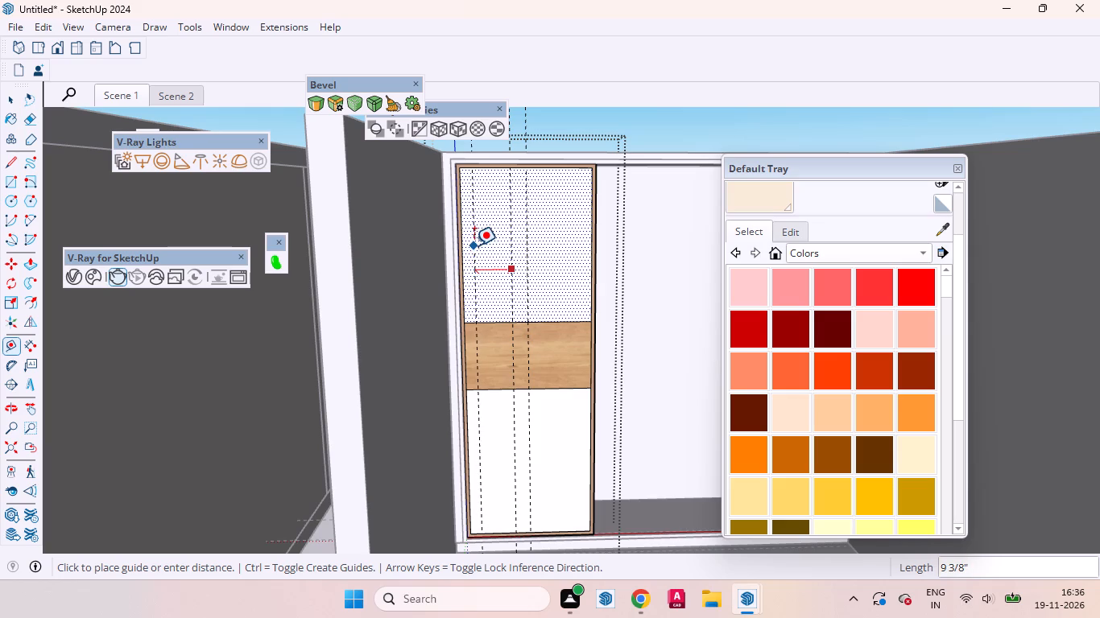
left_click(473, 242)
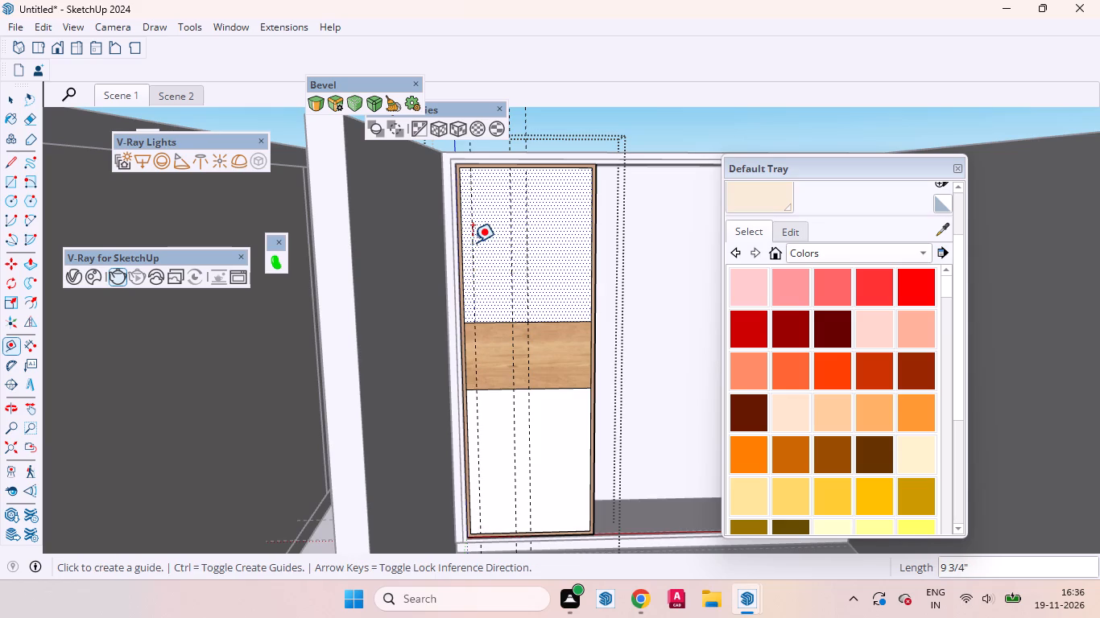
Place a vertical guide about 1' 1 1/8" right of the shutter's centre guide and another about 1 1/4" beyond it.
left_click(531, 423)
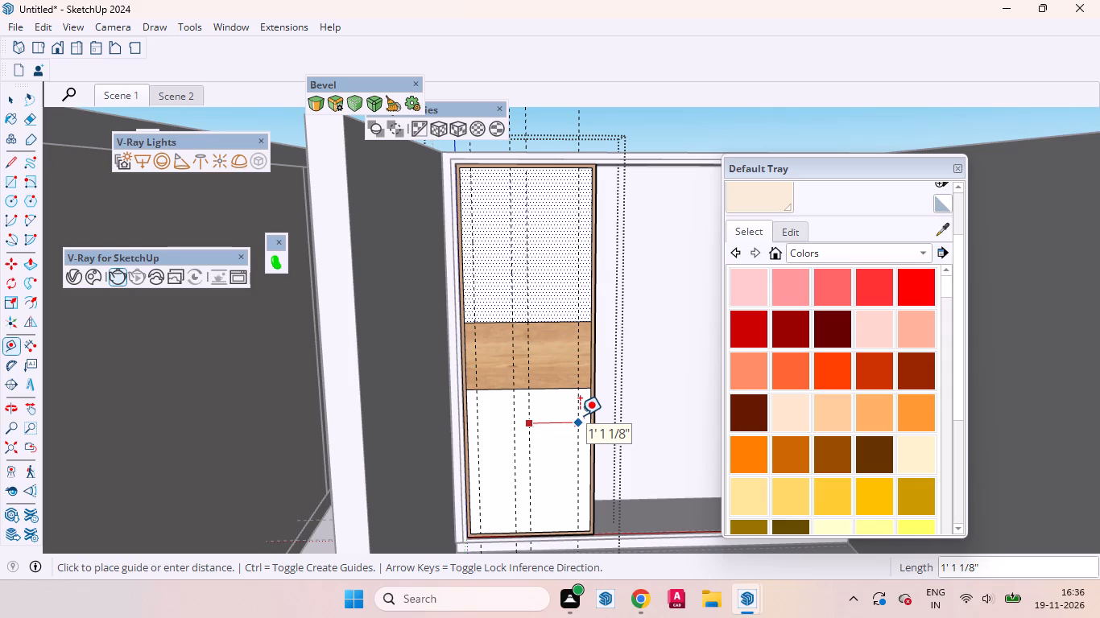
left_click(581, 415)
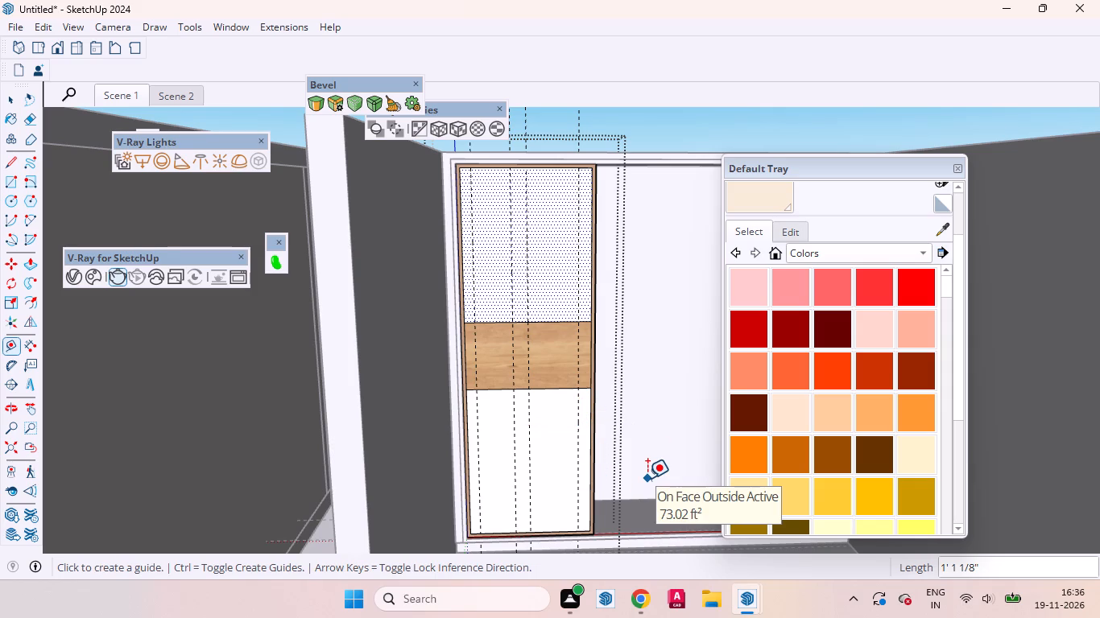
scroll(600, 463, "up", 9)
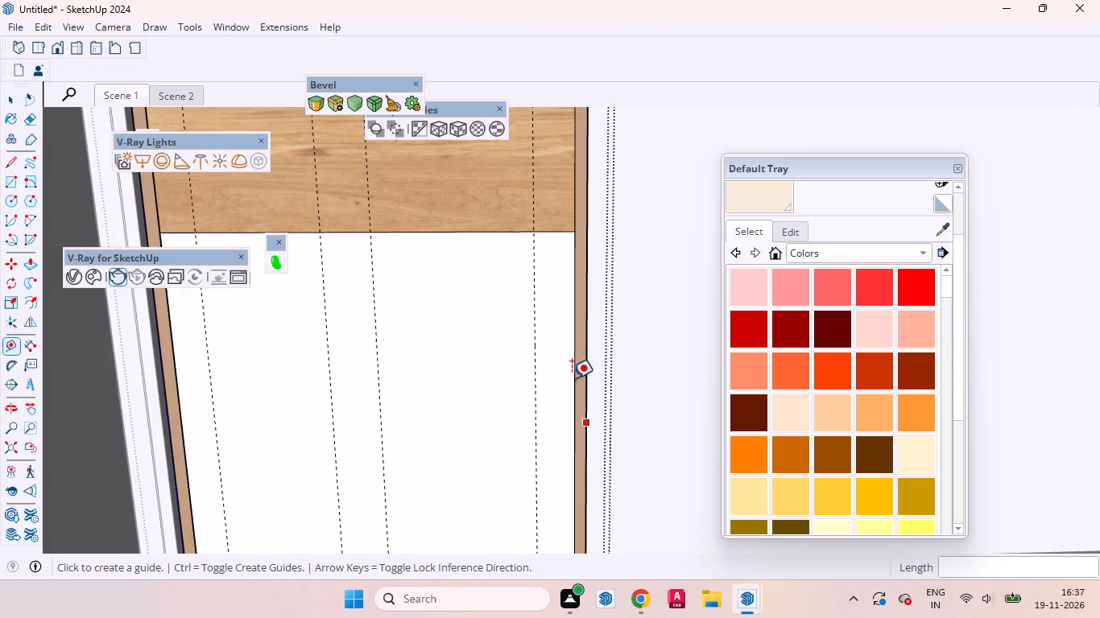
scroll(573, 377, "down", 2)
left_click(542, 348)
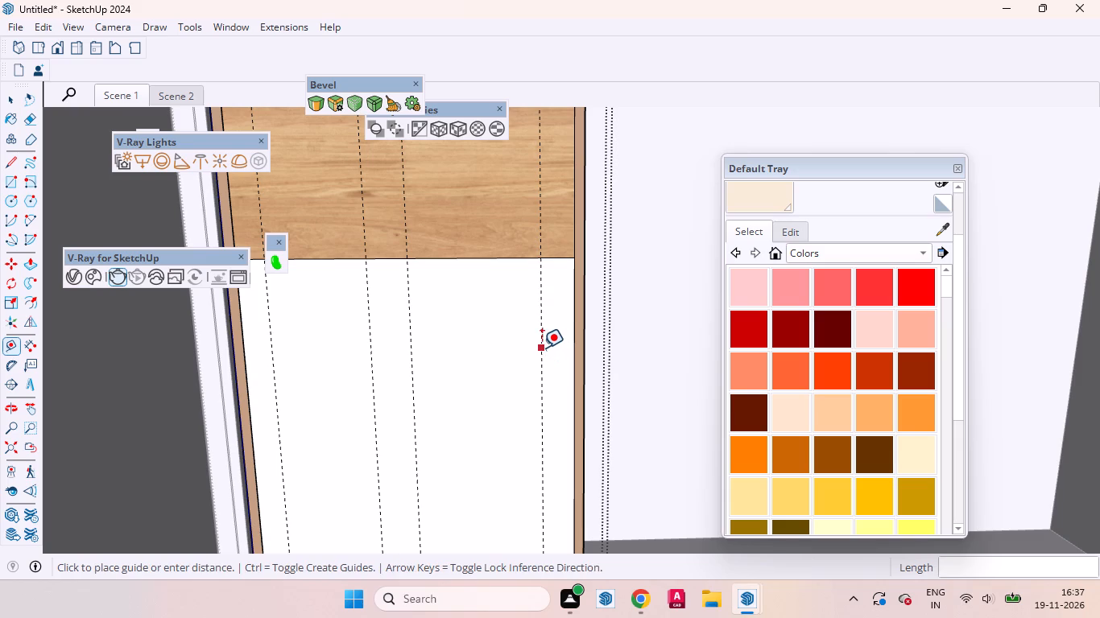
left_click(554, 344)
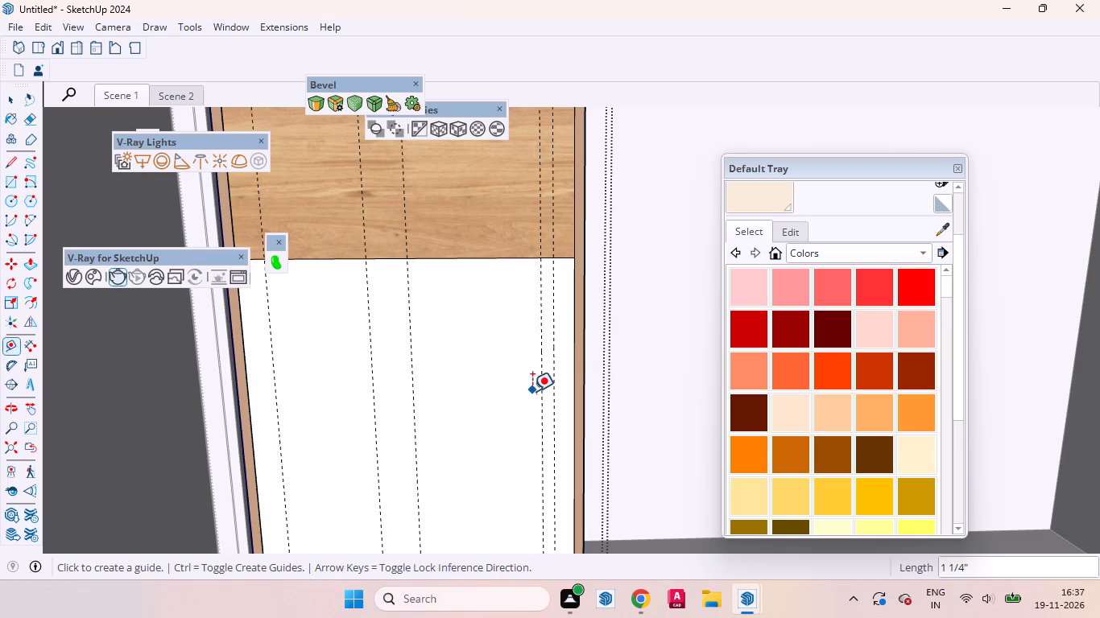
Delete the inner of the two guides near the shutter's right edge.
key("space")
left_click(539, 349)
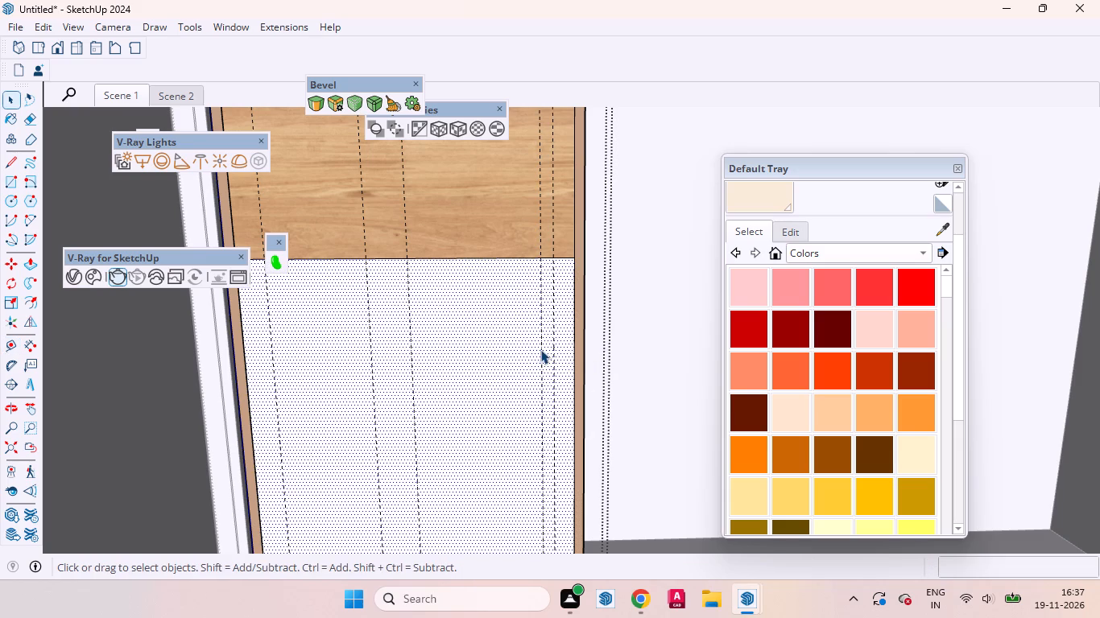
left_click(540, 349)
key("Home")
key("Delete")
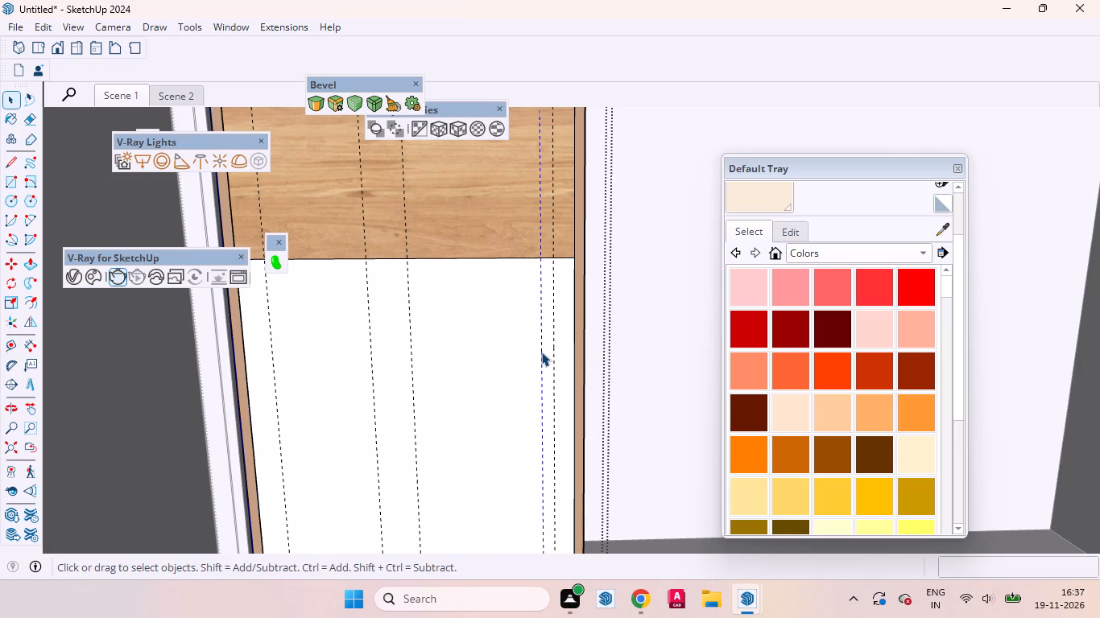
key("Delete")
Draw a line along the centre guide from the top to the bottom edge of the shutter's lower panel, about 3' 5" long.
left_click(509, 370)
scroll(538, 212, "down", 9)
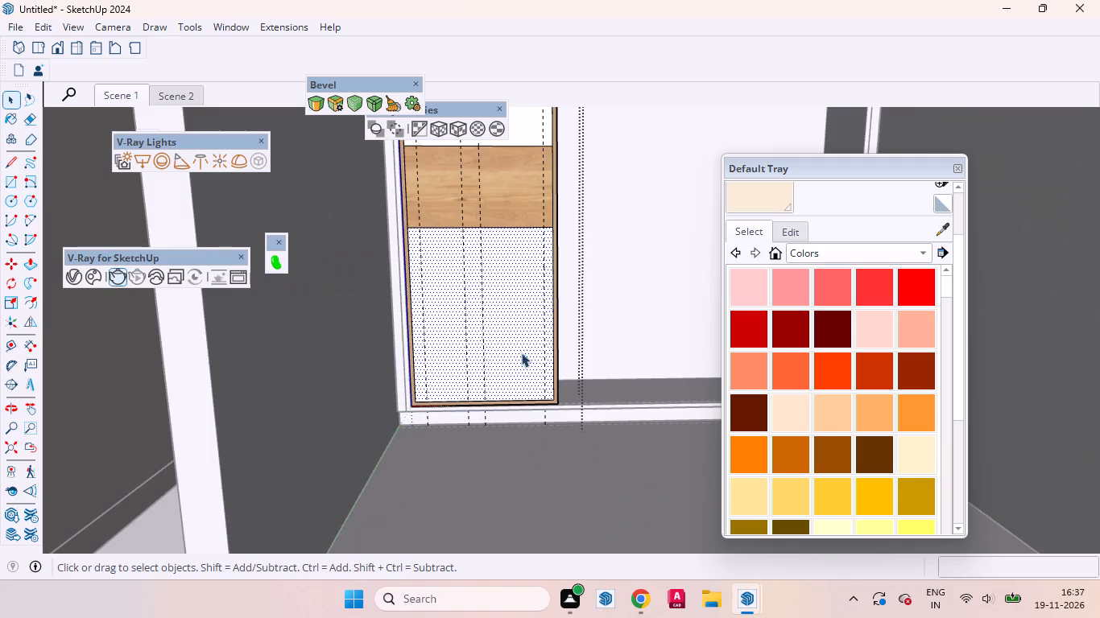
scroll(519, 364, "up", 5)
scroll(498, 383, "down", 4)
key("l")
scroll(489, 240, "up", 2)
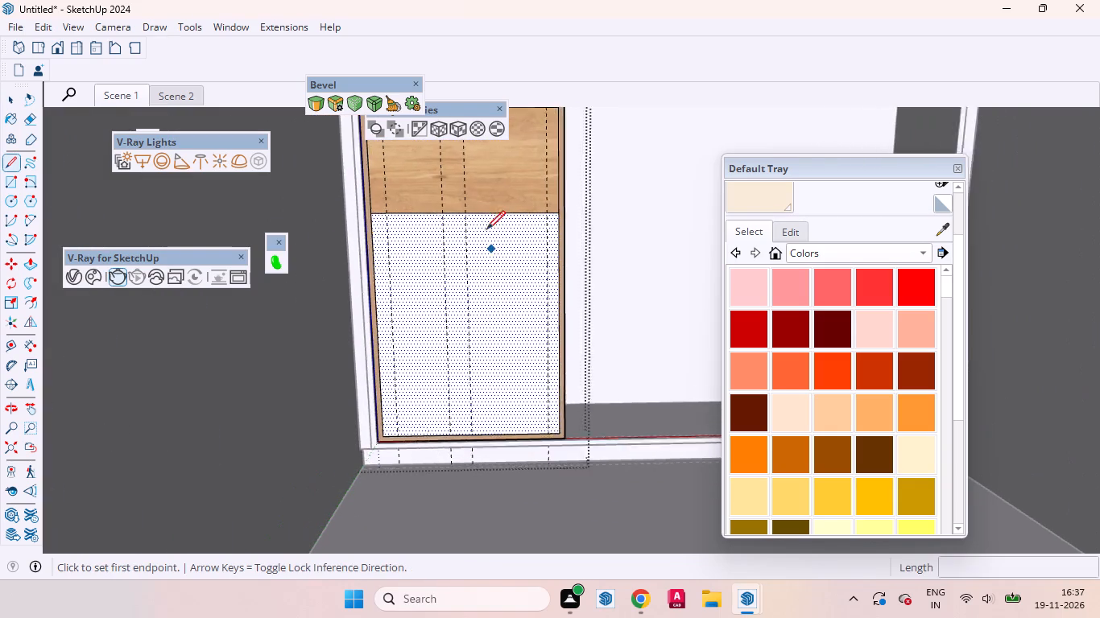
scroll(486, 229, "up", 13)
left_click(469, 200)
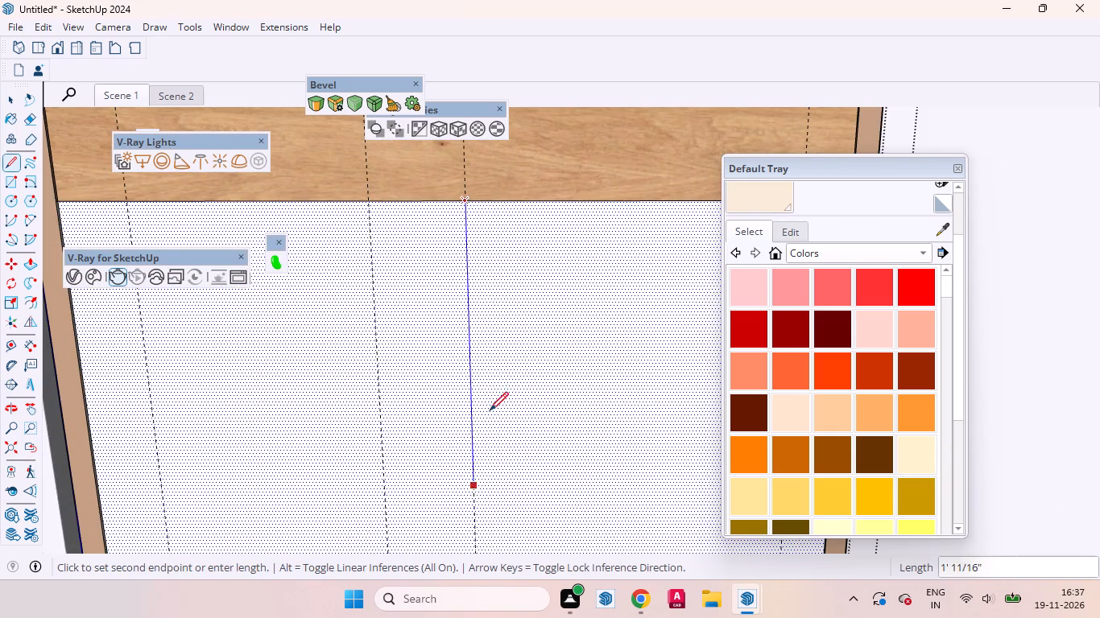
scroll(490, 428, "down", 16)
scroll(480, 334, "up", 1)
scroll(480, 334, "down", 3)
scroll(501, 451, "up", 6)
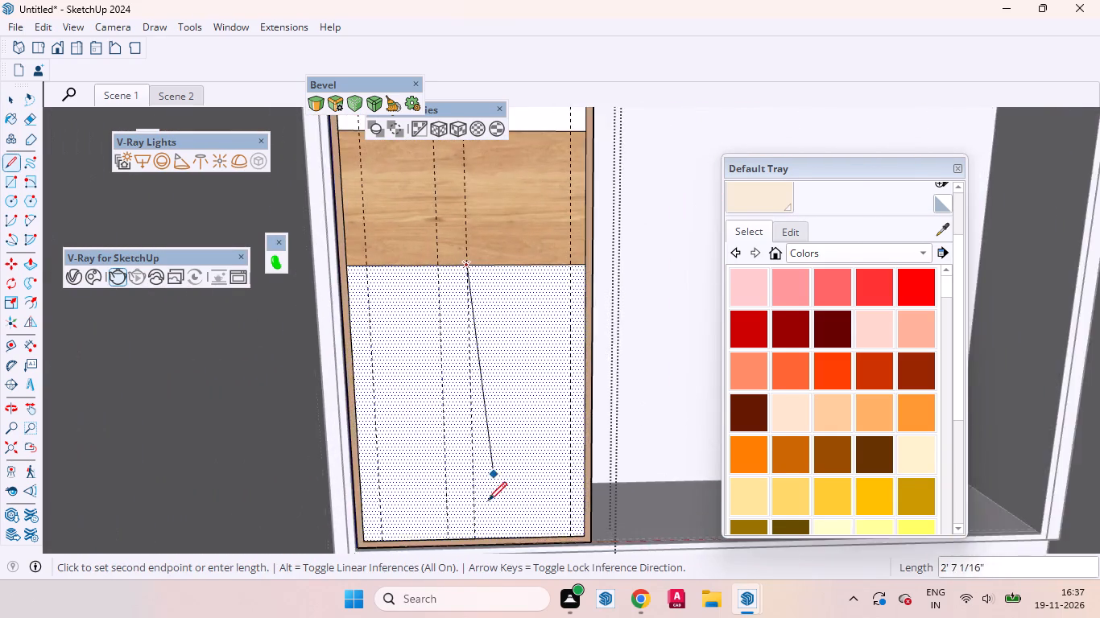
scroll(488, 501, "up", 3)
scroll(474, 414, "down", 3)
scroll(474, 409, "up", 1)
scroll(473, 406, "down", 1)
scroll(465, 371, "up", 1)
scroll(465, 371, "down", 3)
middle_click_drag(476, 437, 471, 525)
scroll(471, 529, "up", 8)
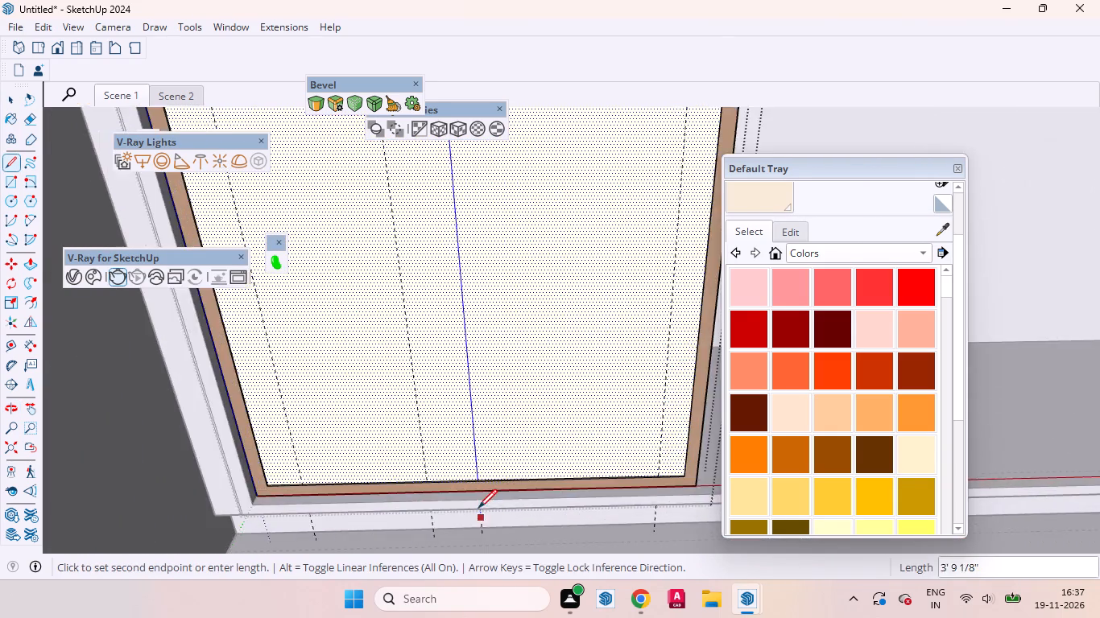
scroll(478, 508, "up", 20)
scroll(478, 508, "up", 3)
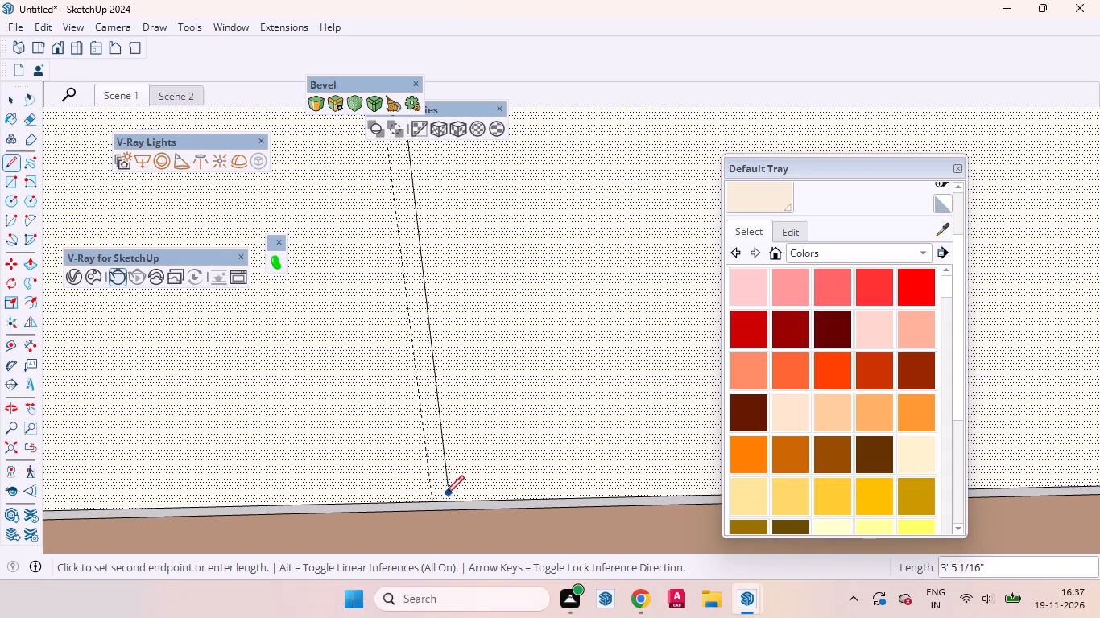
left_click(433, 502)
scroll(511, 399, "down", 16)
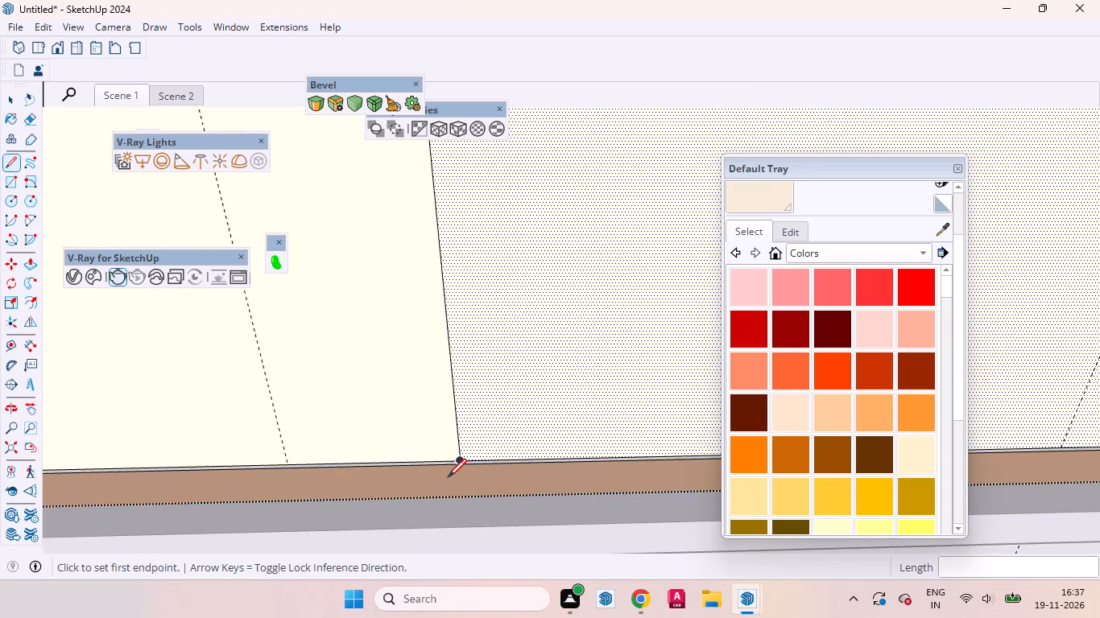
scroll(448, 477, "down", 19)
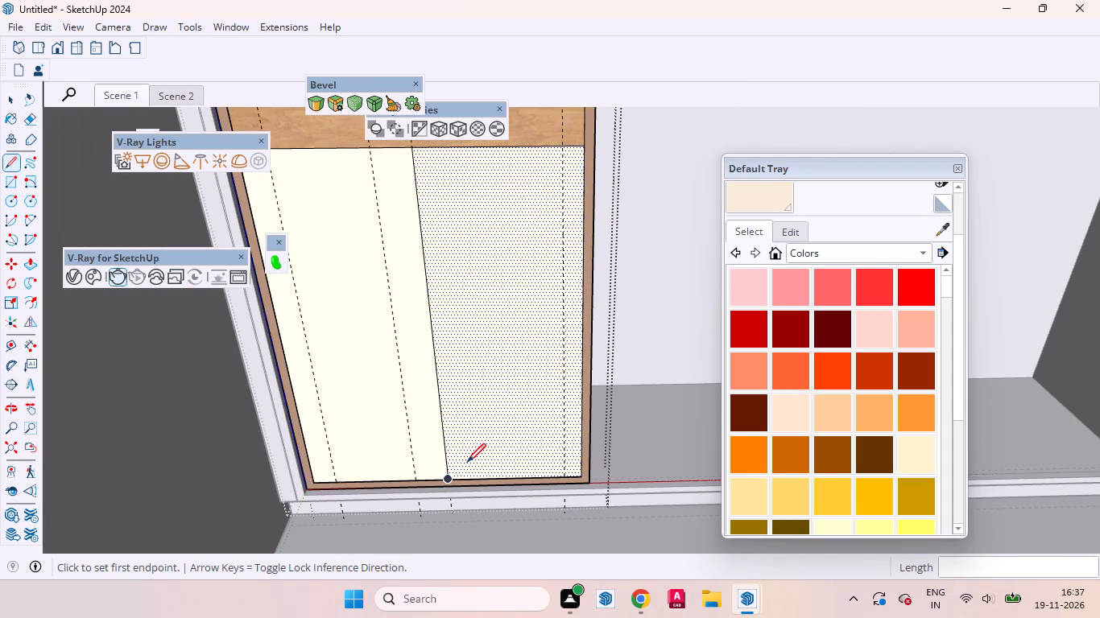
key("space")
scroll(486, 360, "down", 4)
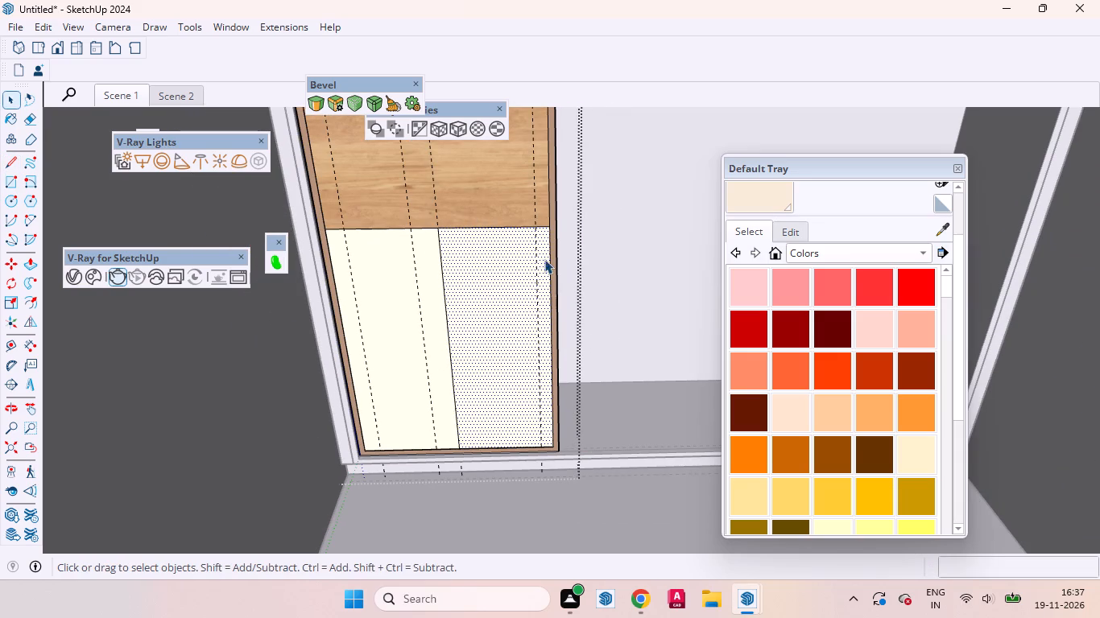
scroll(520, 315, "down", 4)
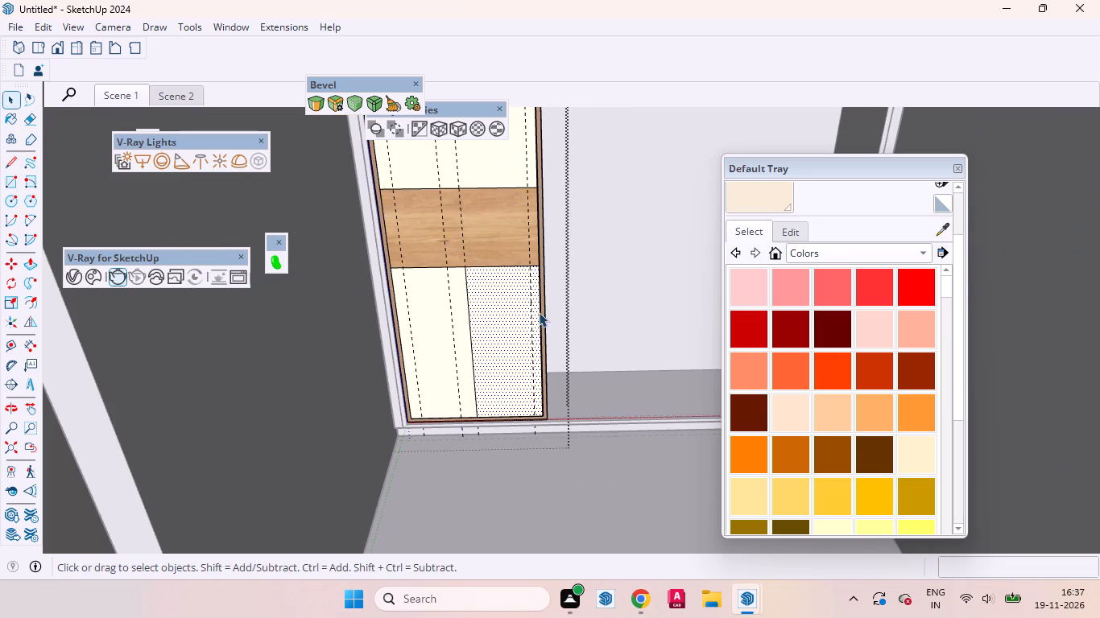
Draw a line along the guide near the shutter's right edge, from top to bottom of the lower panel, about 3' 5 3/16" long.
key("l")
scroll(534, 277, "up", 10)
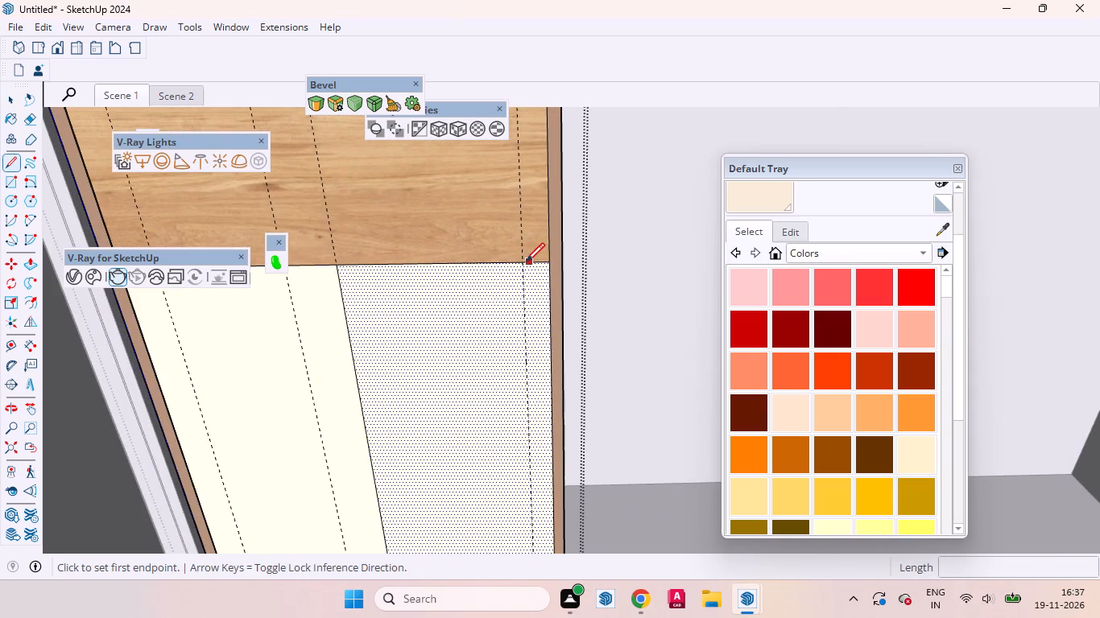
left_click(521, 264)
scroll(534, 266, "down", 12)
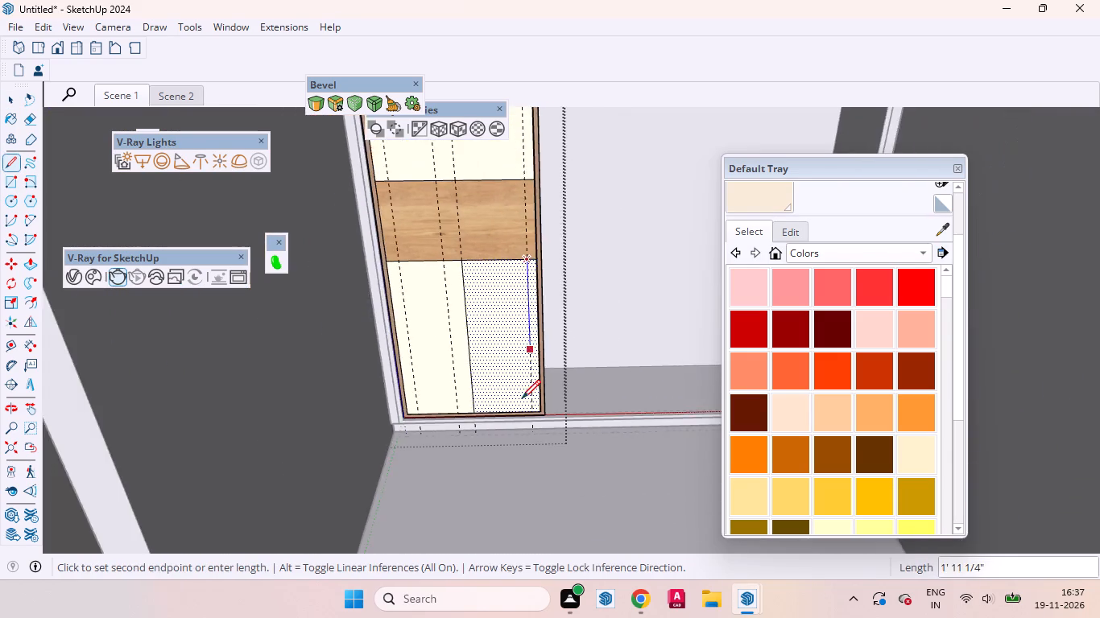
scroll(523, 419, "up", 20)
scroll(523, 419, "up", 12)
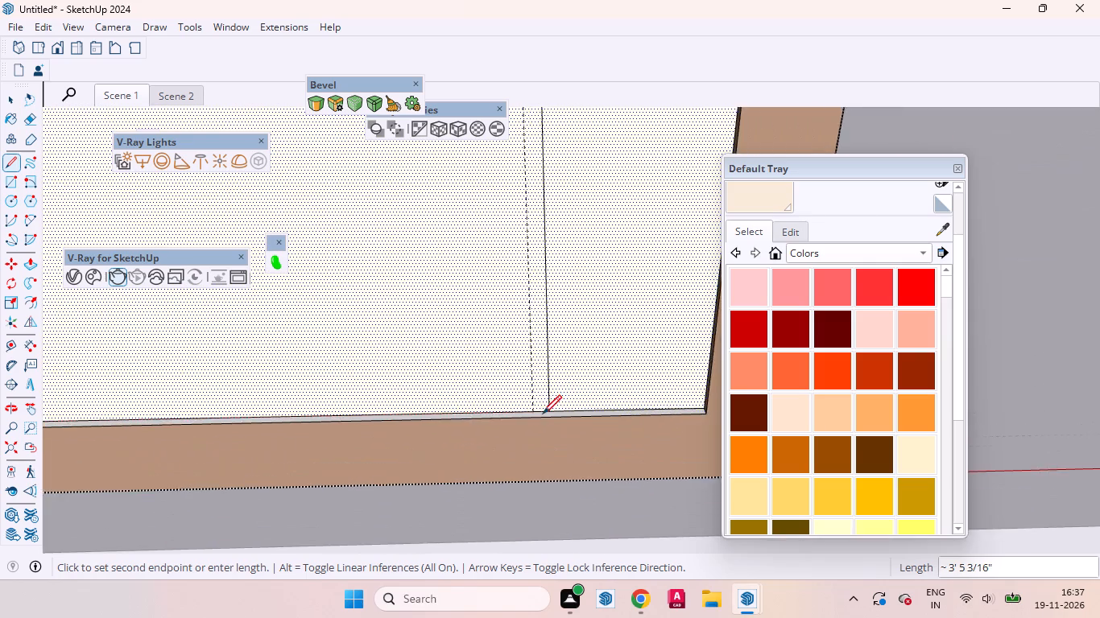
scroll(543, 414, "up", 1)
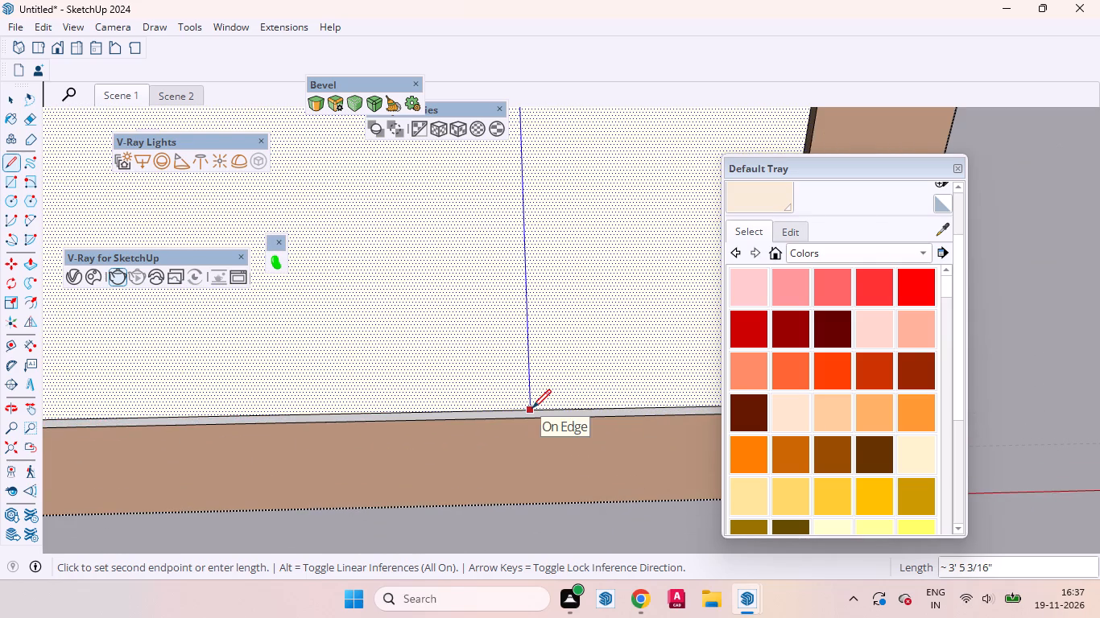
left_click(532, 408)
scroll(564, 452, "down", 12)
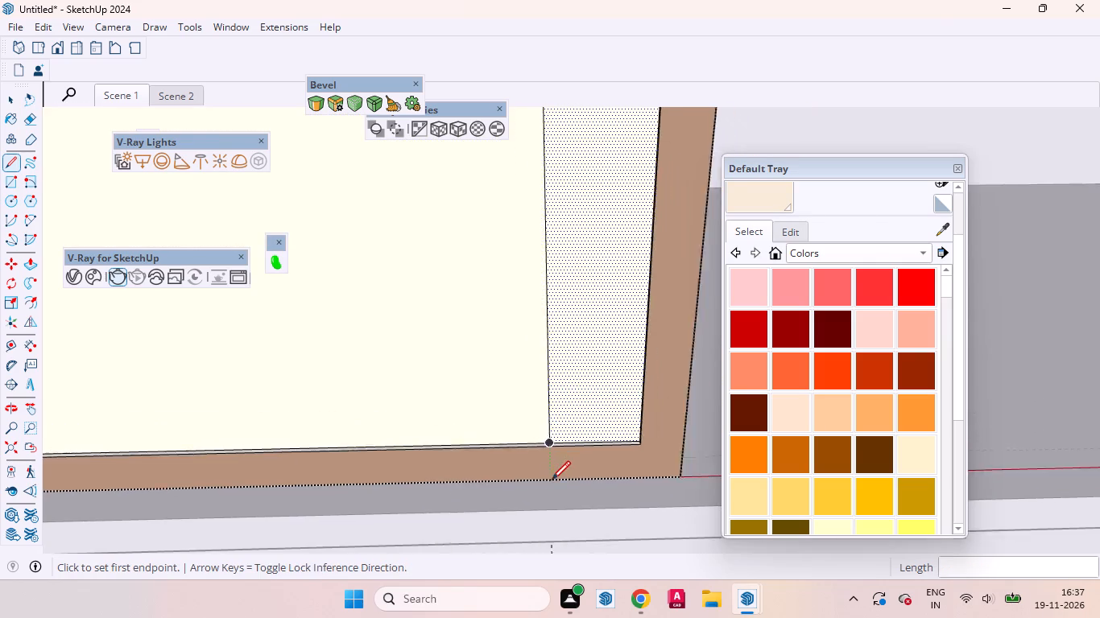
scroll(552, 480, "down", 5)
scroll(570, 471, "up", 1)
scroll(577, 476, "down", 7)
key("space")
left_click(523, 332)
Copy the lower panel's centre division line 3 mm to the right.
scroll(542, 418, "down", 7)
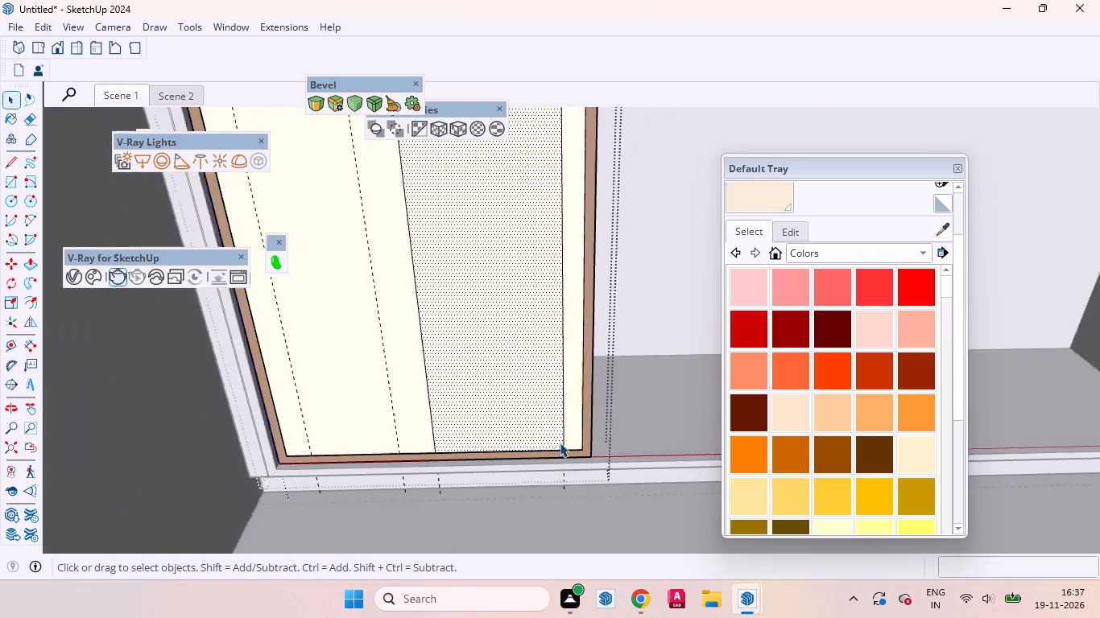
scroll(560, 443, "down", 2)
middle_click_drag(474, 318, 473, 241)
scroll(437, 321, "up", 8)
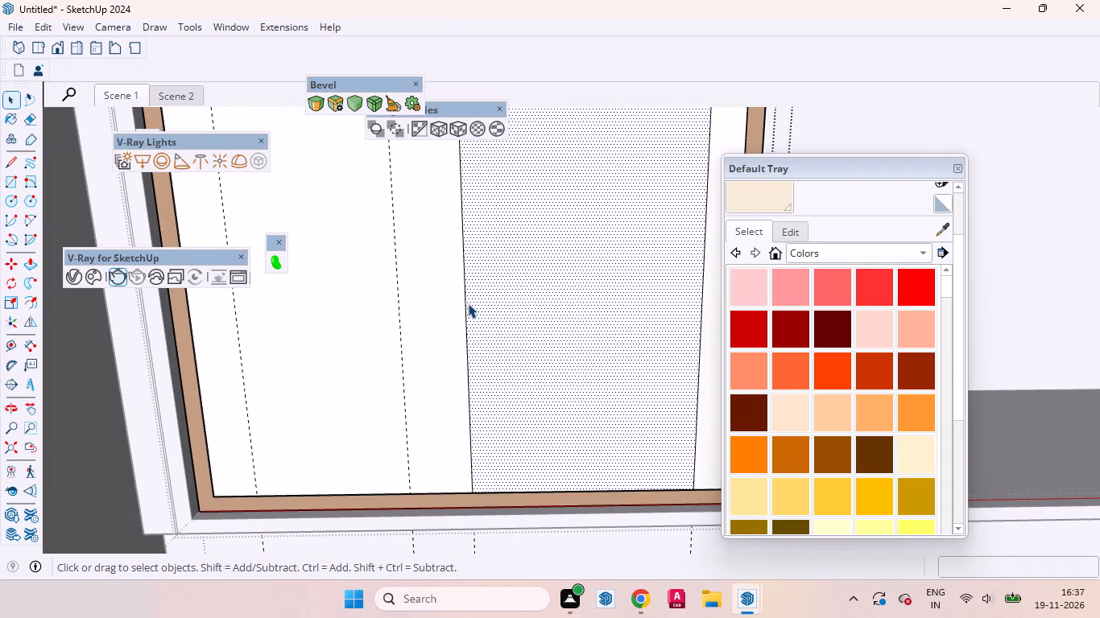
left_click(465, 303)
scroll(479, 325, "up", 5)
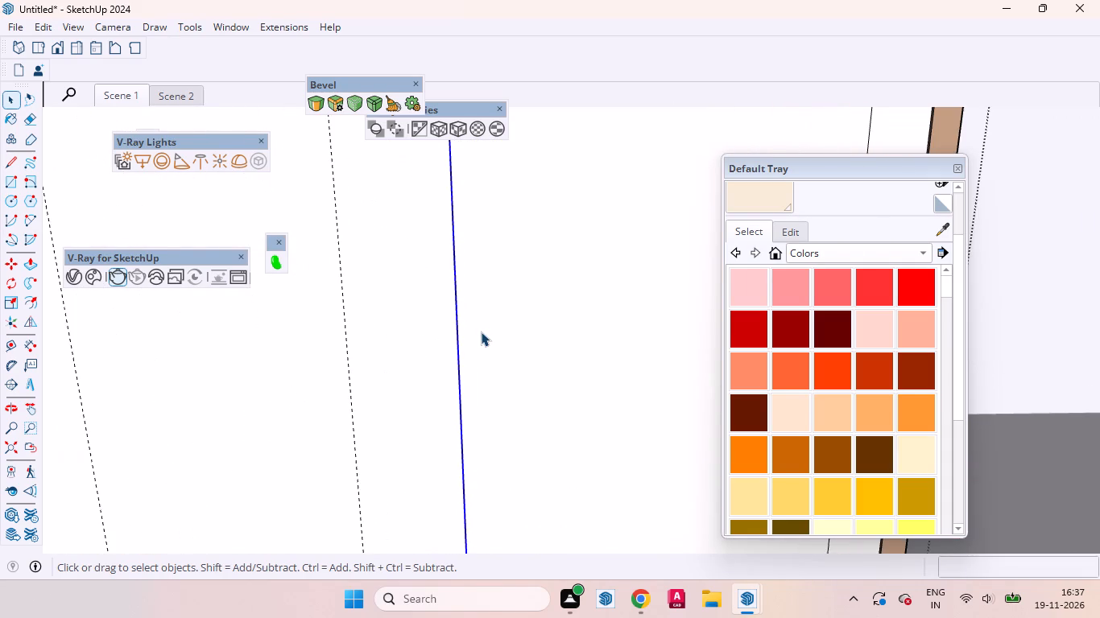
scroll(482, 336, "down", 7)
key("m")
left_click(488, 357)
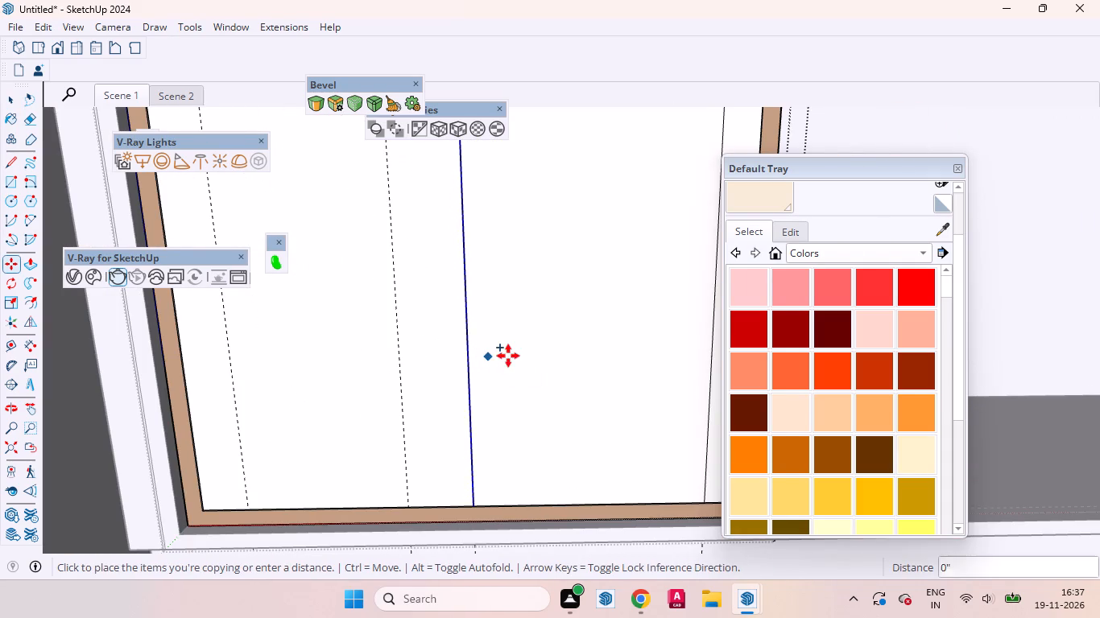
type("3mm")
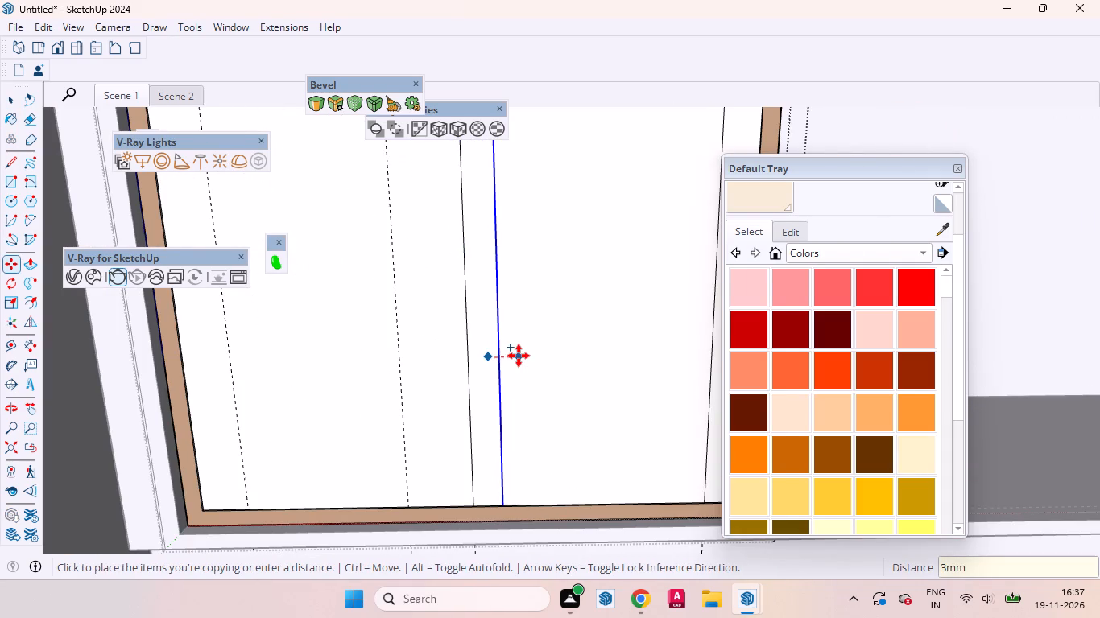
key("Return")
key("space")
Copy the new division line another 3 mm to the right.
scroll(472, 365, "up", 6)
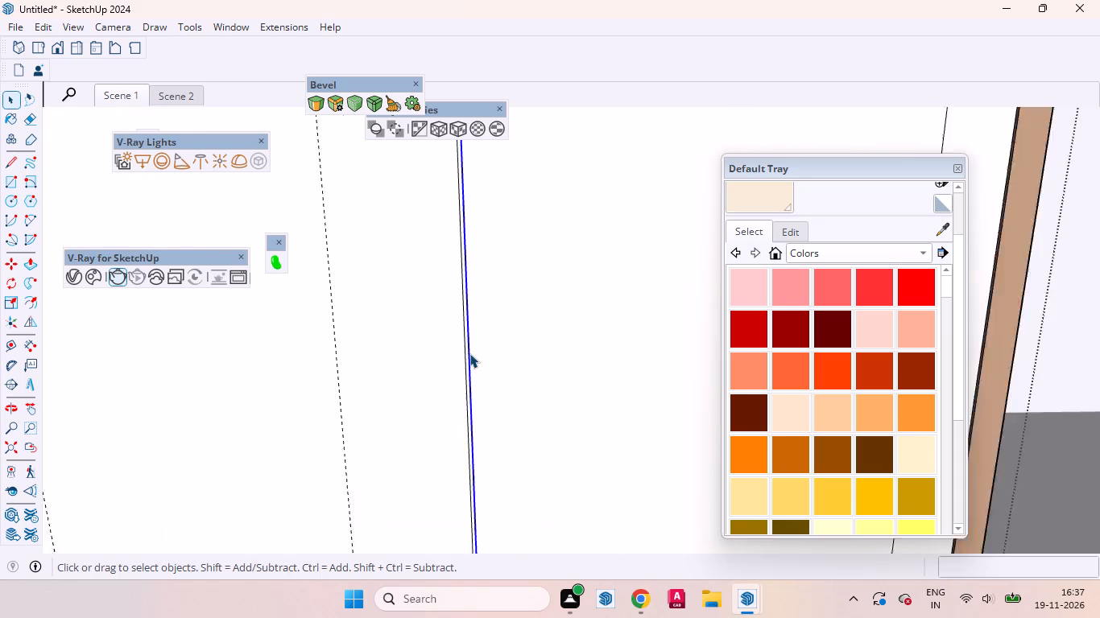
scroll(469, 353, "up", 4)
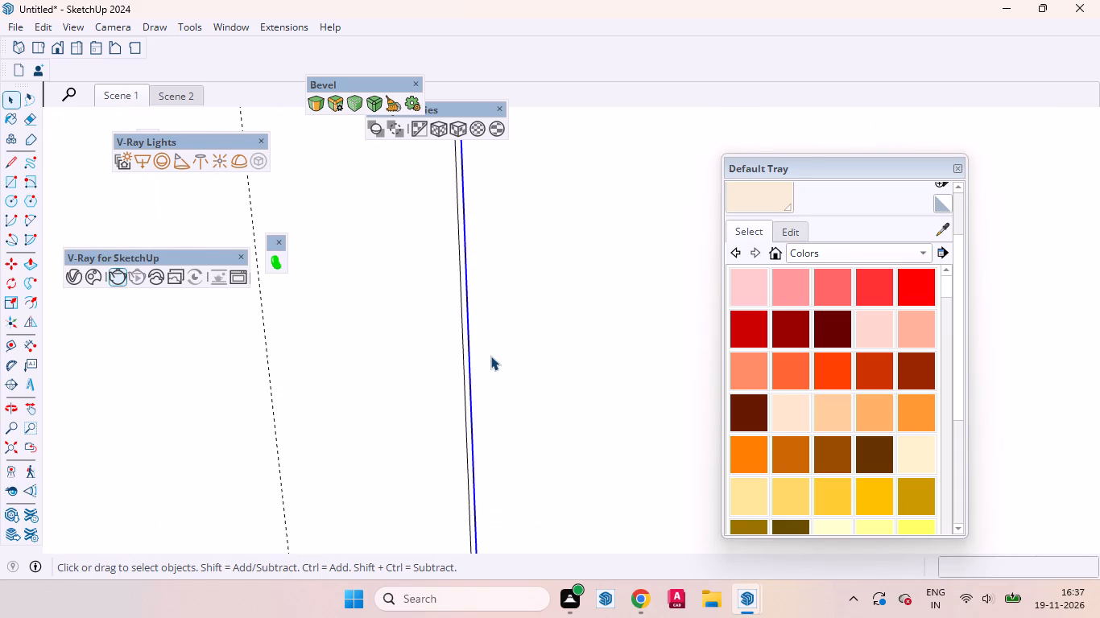
key("shift+asterisk")
key("m")
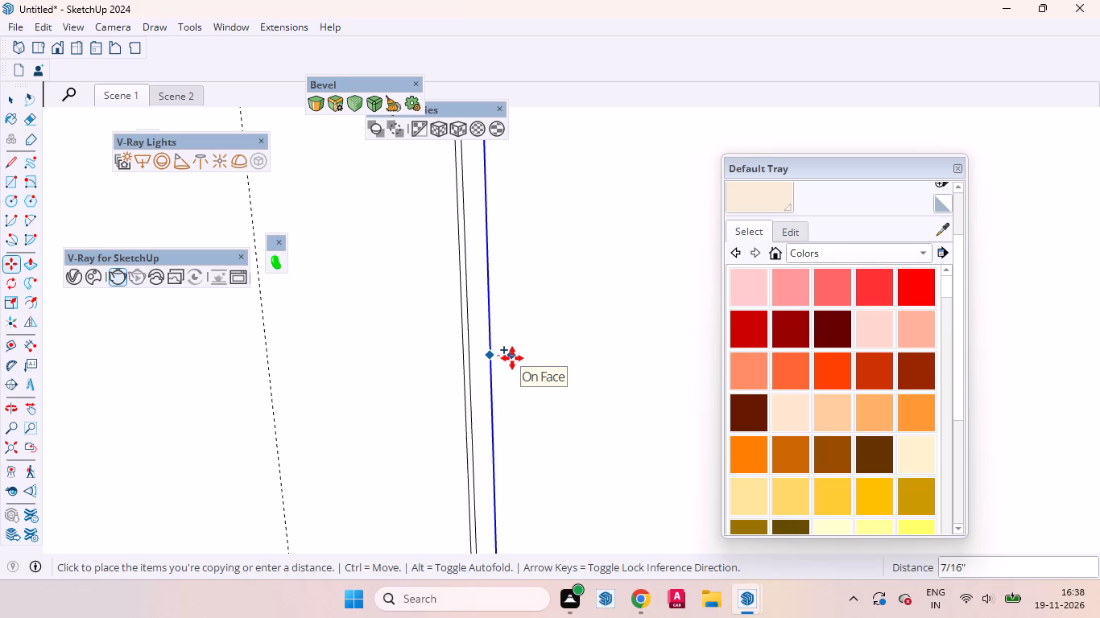
type("3mm")
key("Return")
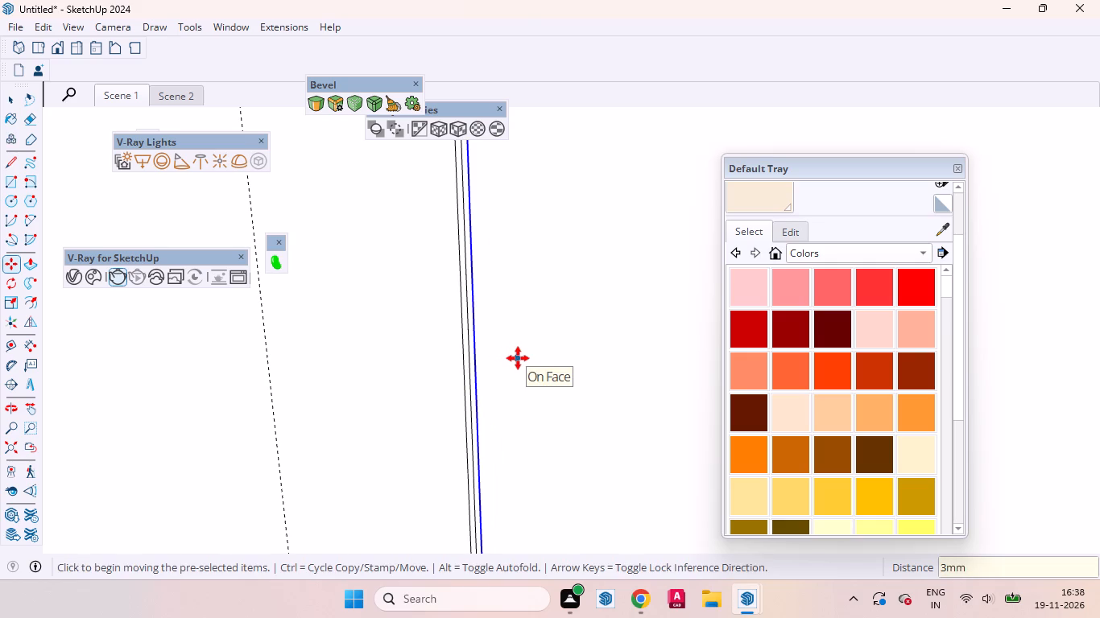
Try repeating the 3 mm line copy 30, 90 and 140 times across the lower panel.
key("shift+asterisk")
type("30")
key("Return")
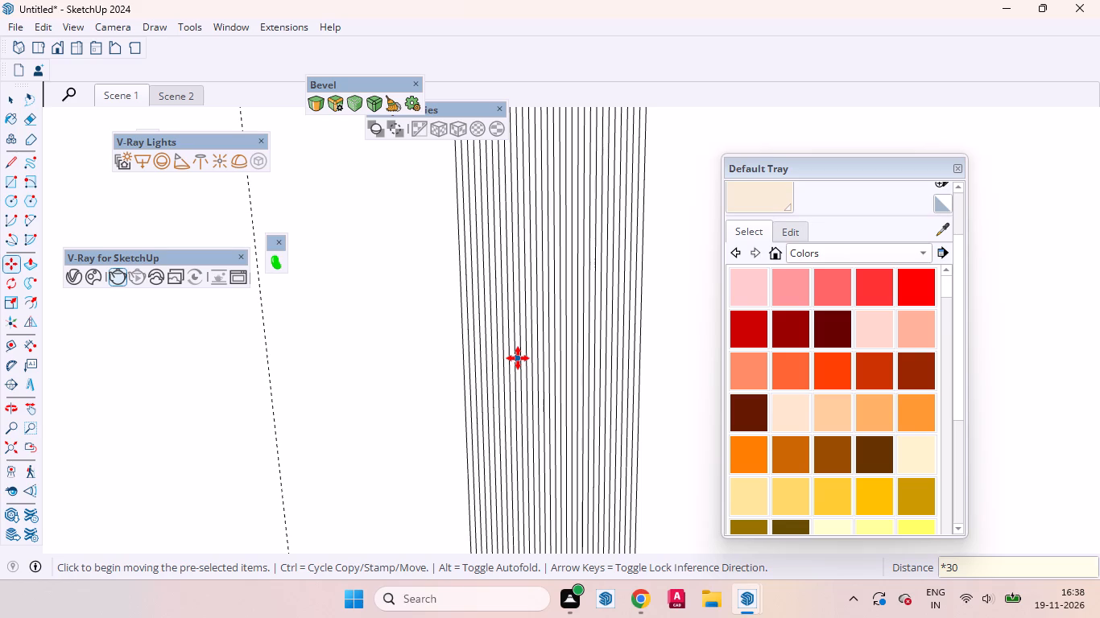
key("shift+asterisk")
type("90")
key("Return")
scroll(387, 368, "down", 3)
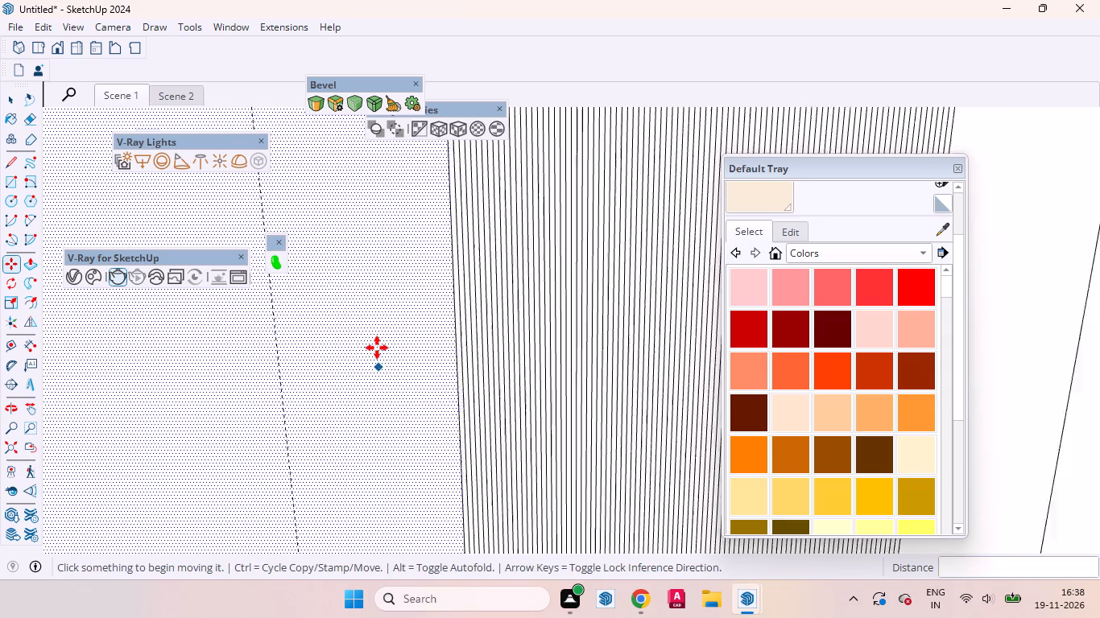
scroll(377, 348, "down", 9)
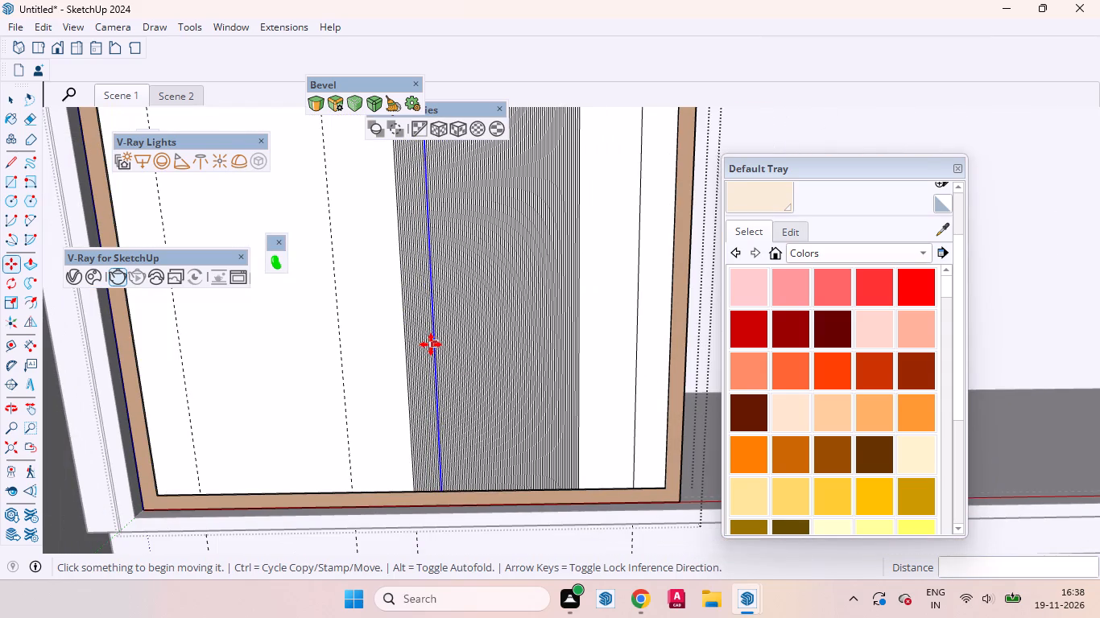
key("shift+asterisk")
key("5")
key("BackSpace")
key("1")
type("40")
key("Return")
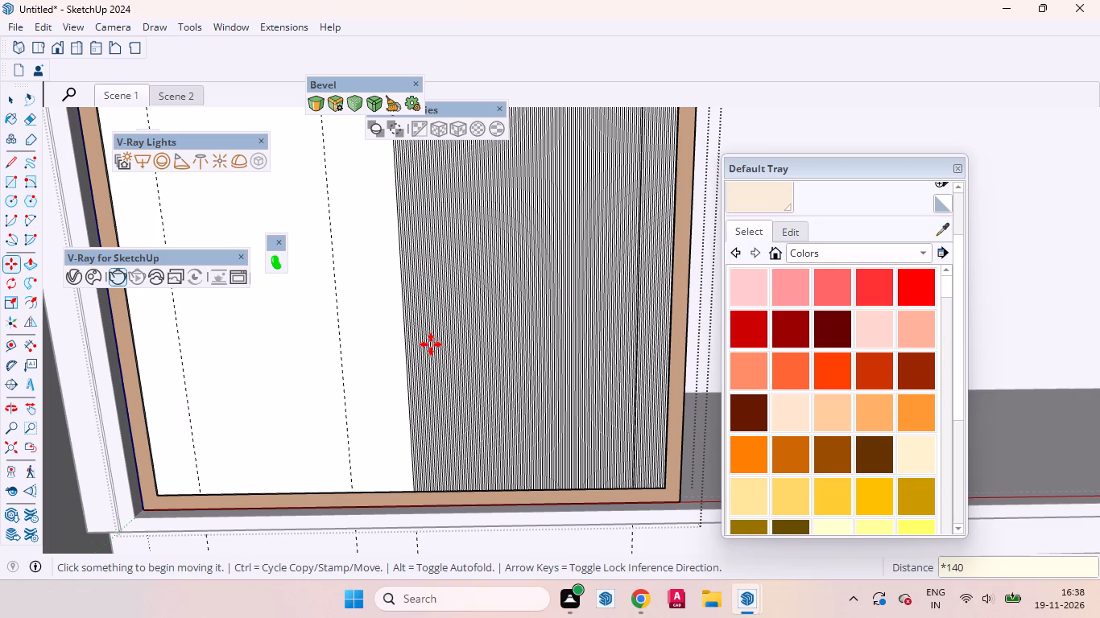
Set the 3 mm line array to 120 copies, filling the lower panel up to the division line near its right edge.
key("shift+asterisk")
type("120")
key("Return")
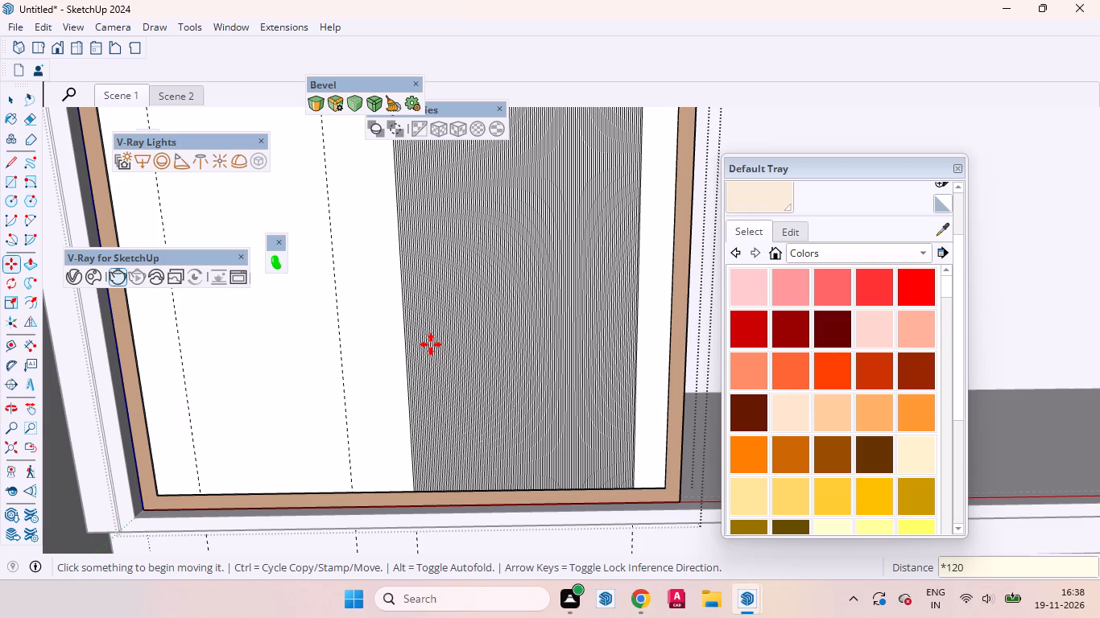
key("space")
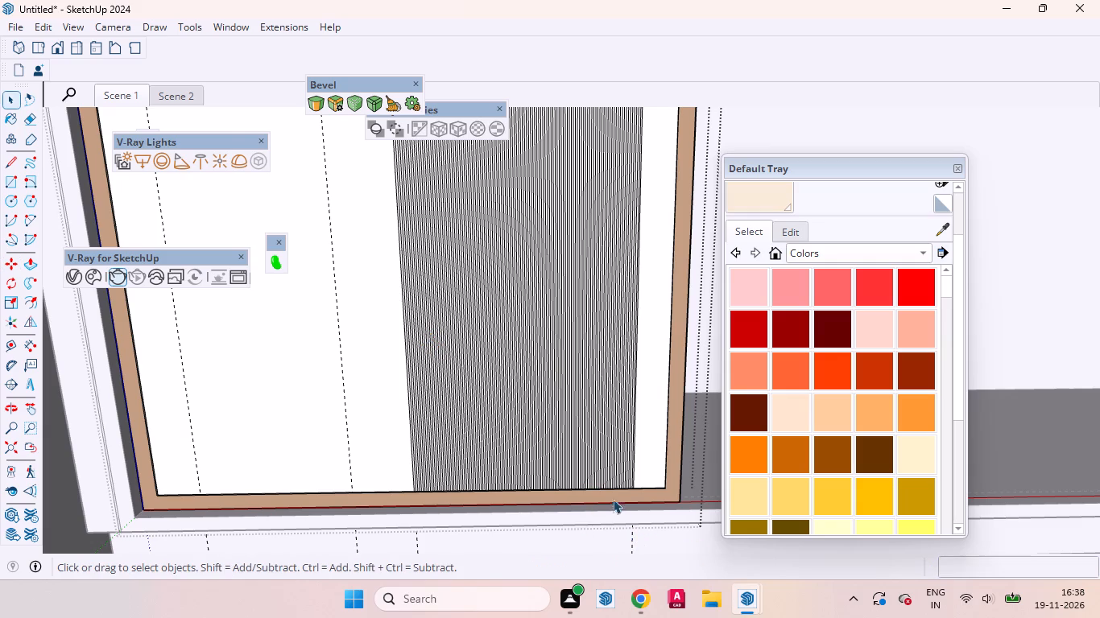
Push the second narrow strip right of the centre division line 3 mm inward with Push/Pull.
scroll(586, 476, "down", 9)
scroll(509, 221, "up", 12)
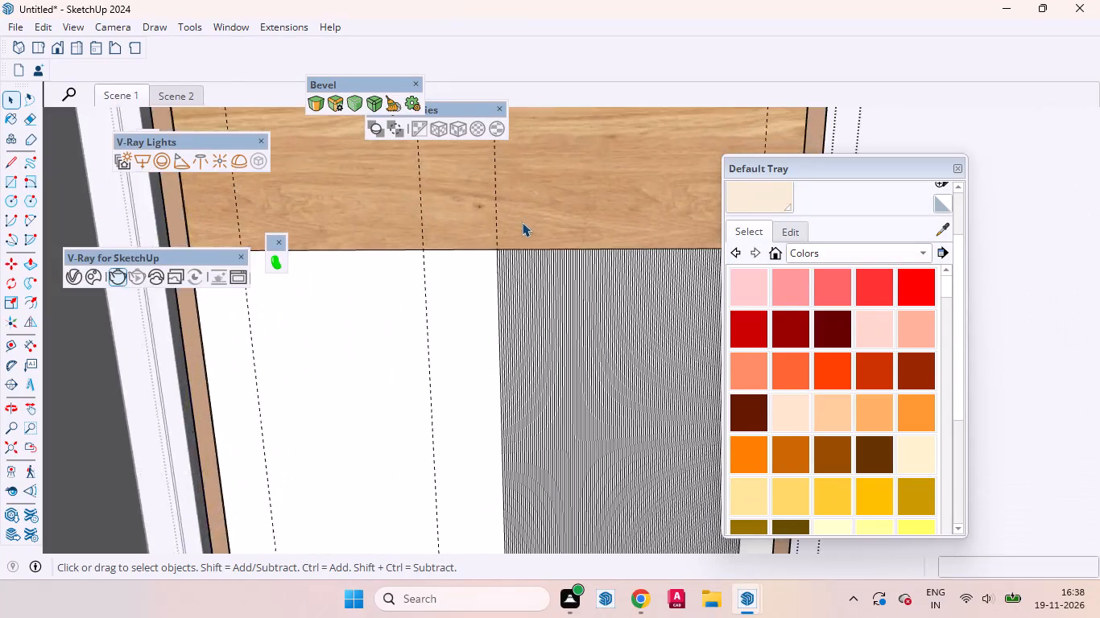
scroll(522, 222, "up", 20)
scroll(522, 222, "up", 4)
left_click(455, 274)
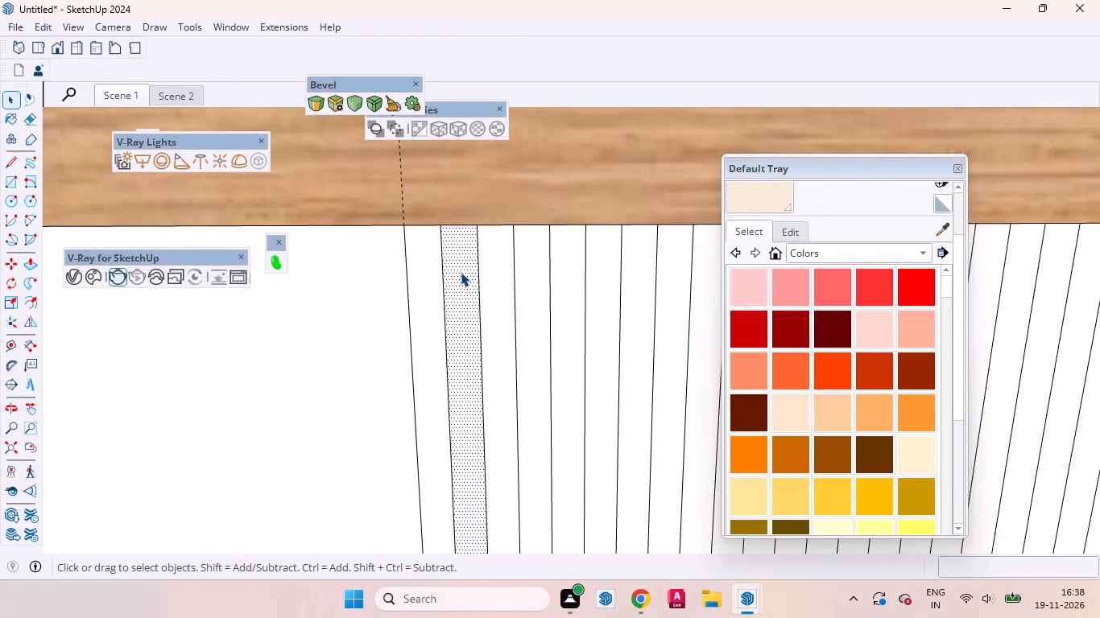
key("p")
left_click(461, 272)
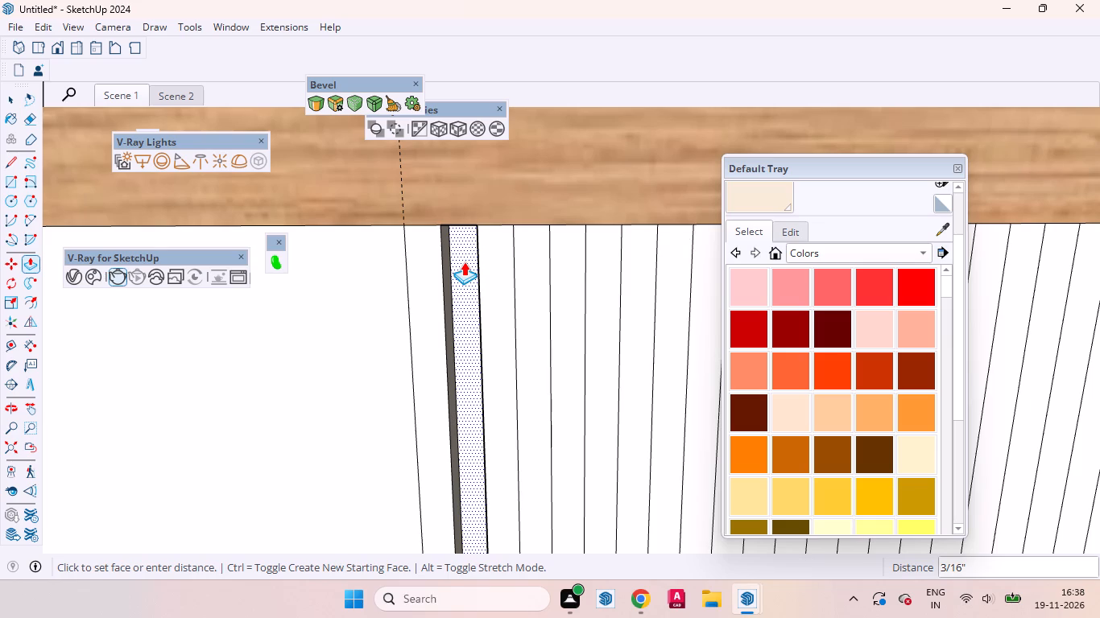
key("3")
type("mm")
key("Return")
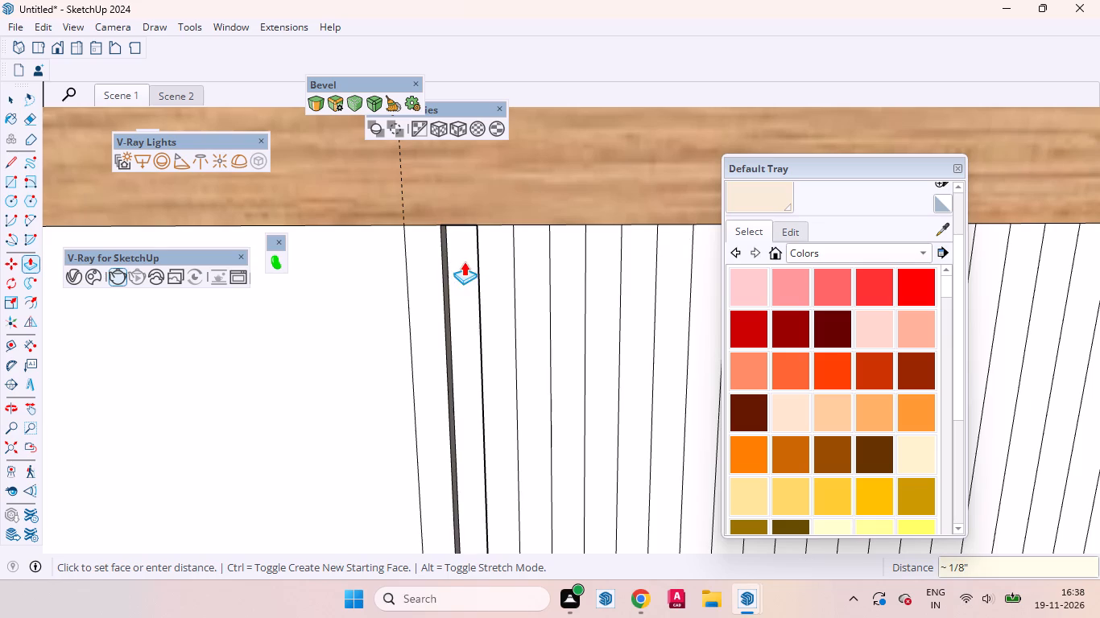
Repeat the 3 mm inward push on the next three alternate strips to the right of the first groove.
scroll(473, 228, "down", 9)
scroll(486, 231, "up", 6)
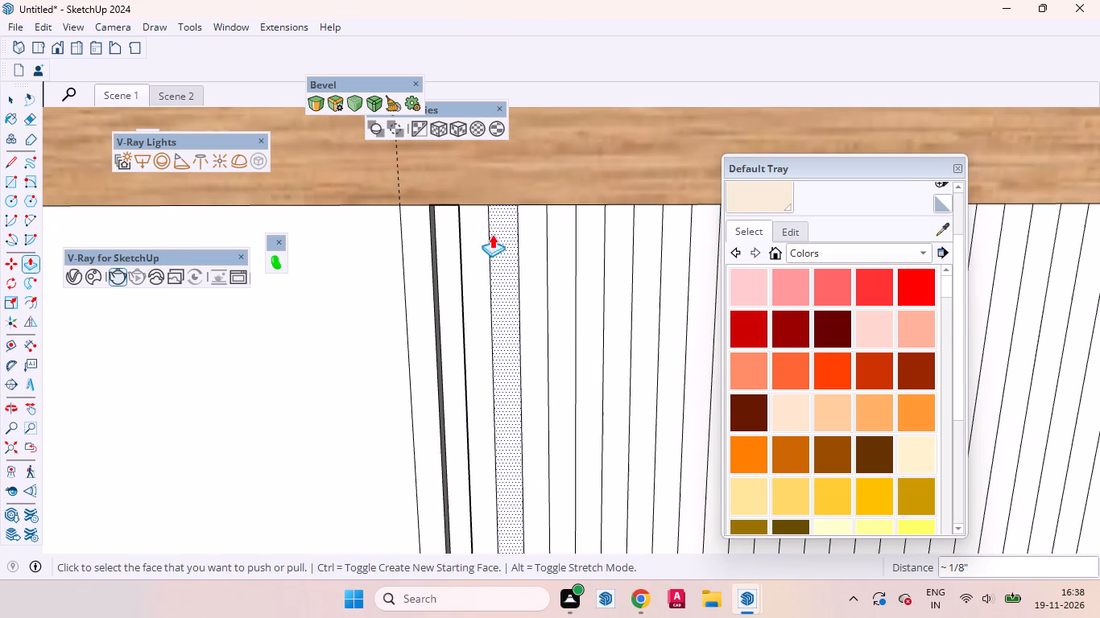
double_click(500, 236)
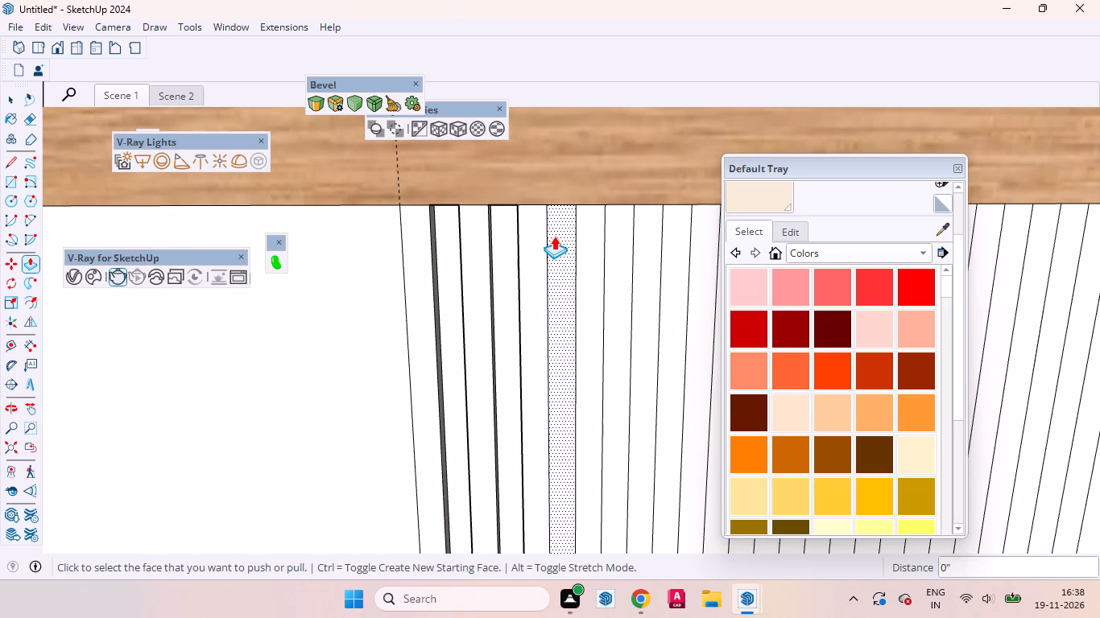
double_click(554, 236)
double_click(617, 243)
Repeat the 3 mm inward push on three more alternate strips, continuing rightward across the lower panel.
scroll(519, 246, "down", 2)
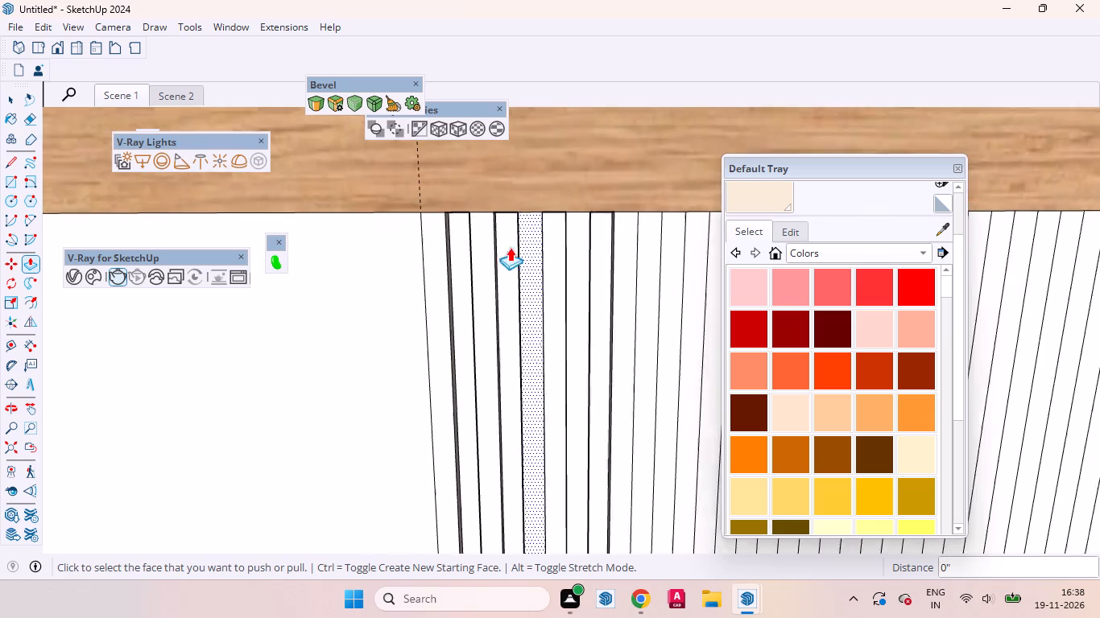
scroll(510, 247, "down", 7)
scroll(431, 247, "up", 1)
scroll(431, 247, "down", 16)
scroll(514, 343, "down", 4)
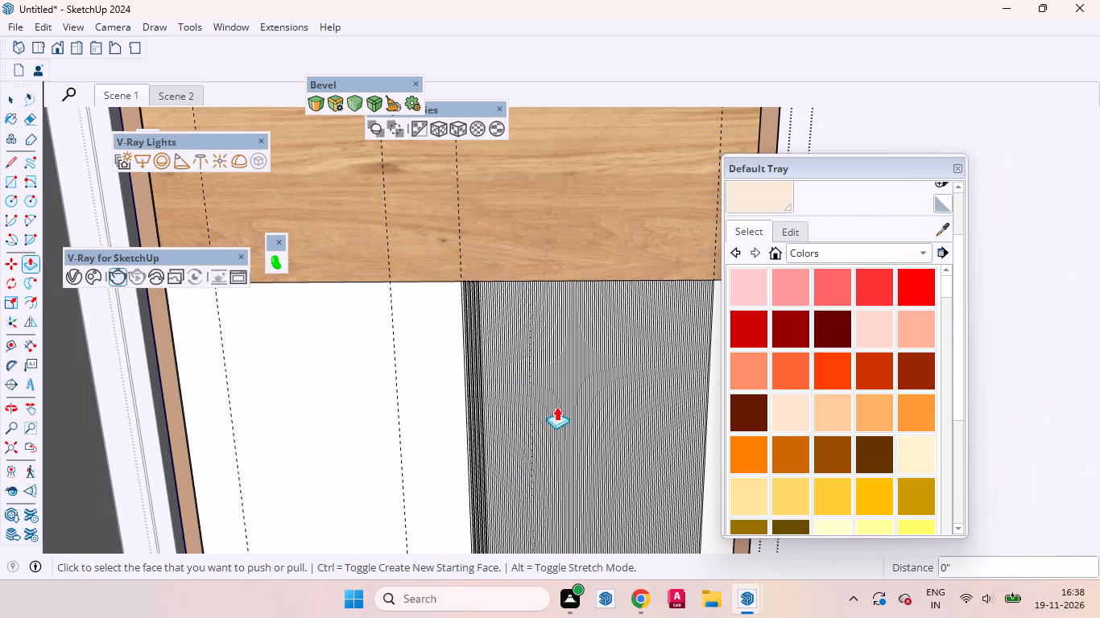
scroll(502, 227, "up", 20)
scroll(502, 227, "up", 2)
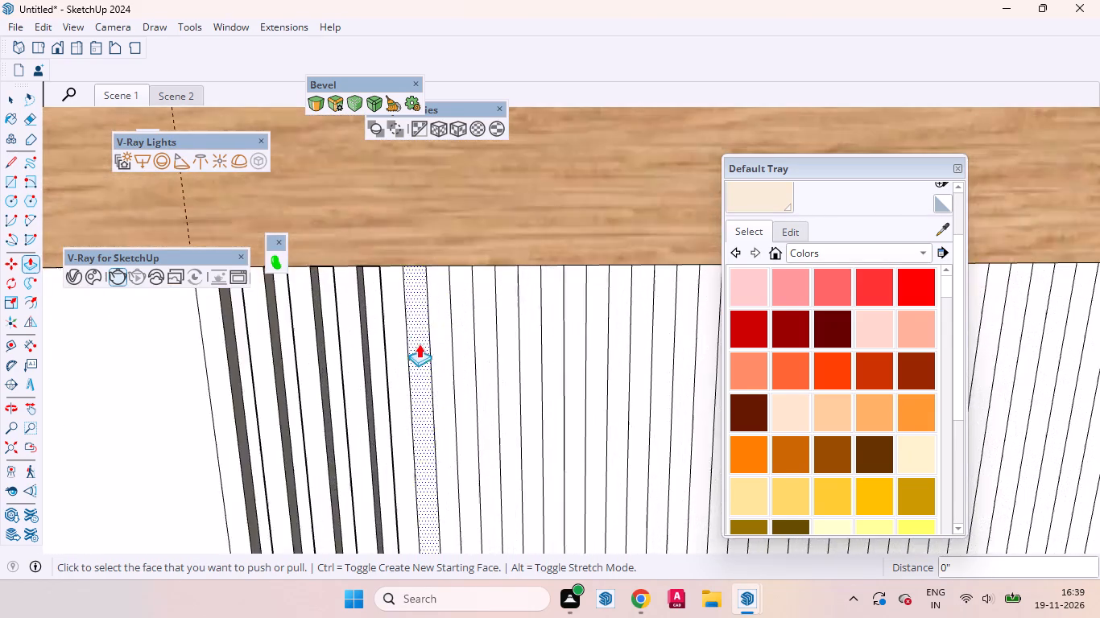
scroll(419, 344, "up", 8)
double_click(431, 275)
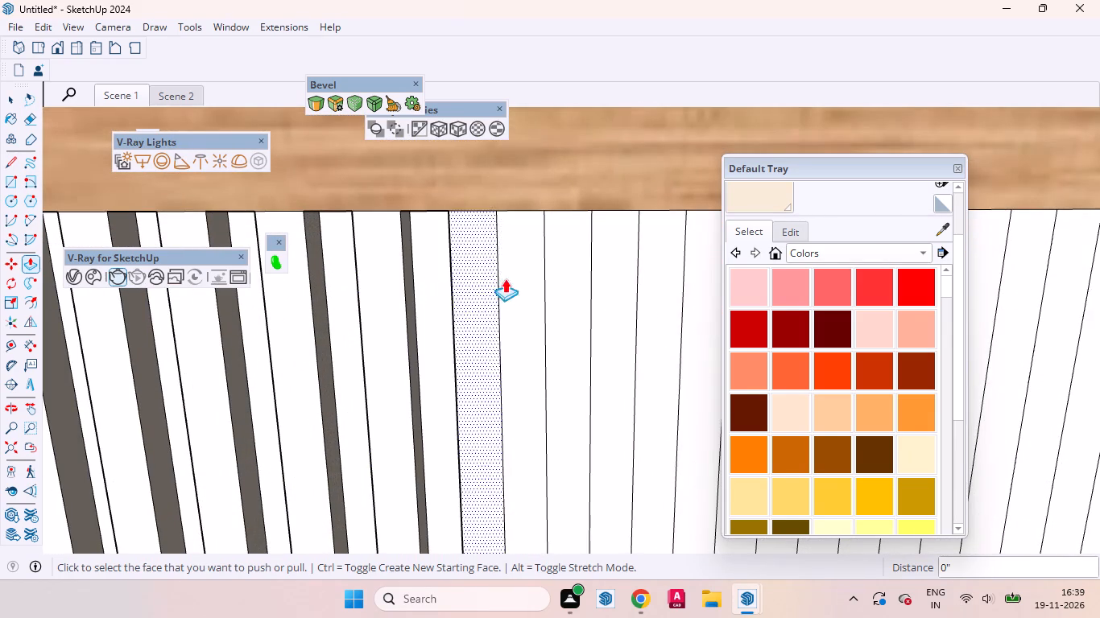
double_click(520, 279)
double_click(610, 282)
Repeat the 3 mm inward push on the strip adjoining the last groove and the next three alternate strips to its right.
scroll(368, 303, "down", 9)
scroll(494, 303, "up", 7)
double_click(482, 301)
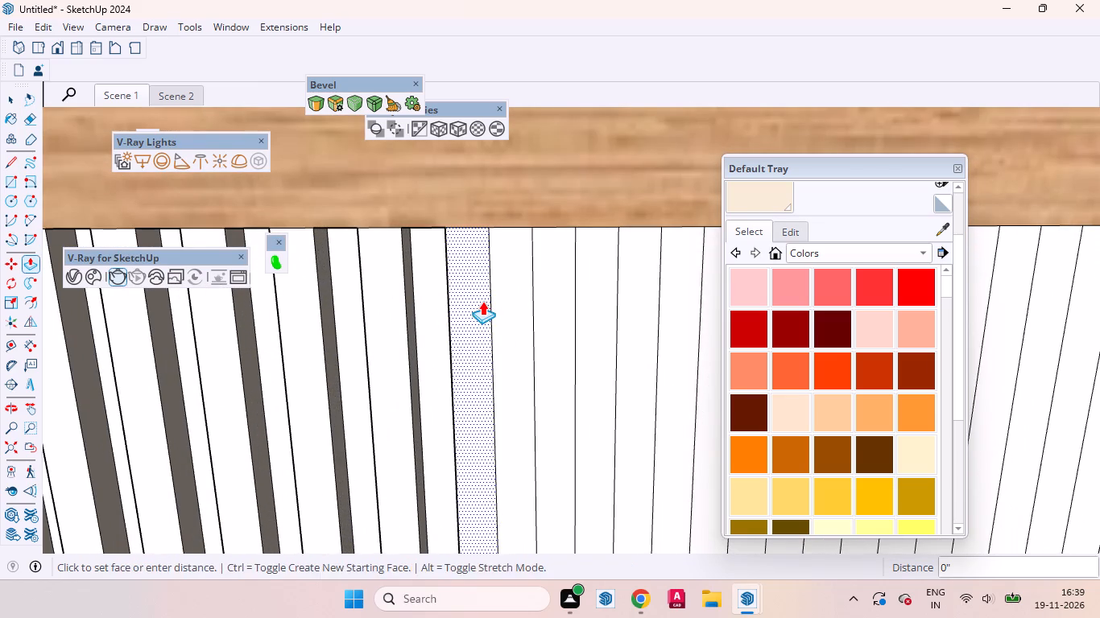
double_click(542, 301)
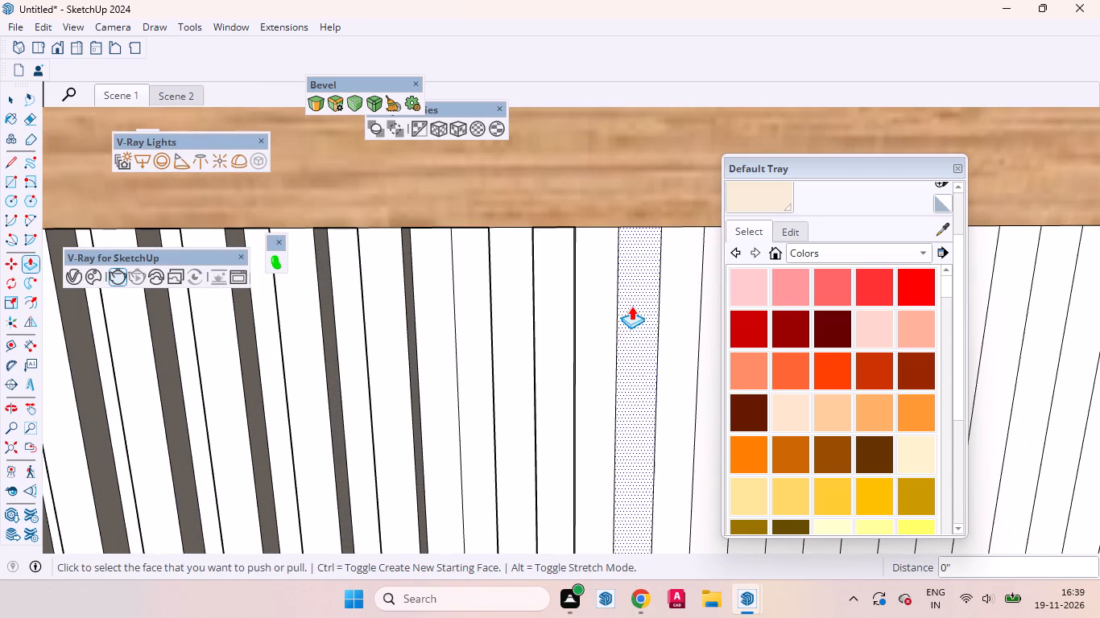
double_click(635, 306)
scroll(207, 343, "down", 9)
scroll(431, 338, "up", 2)
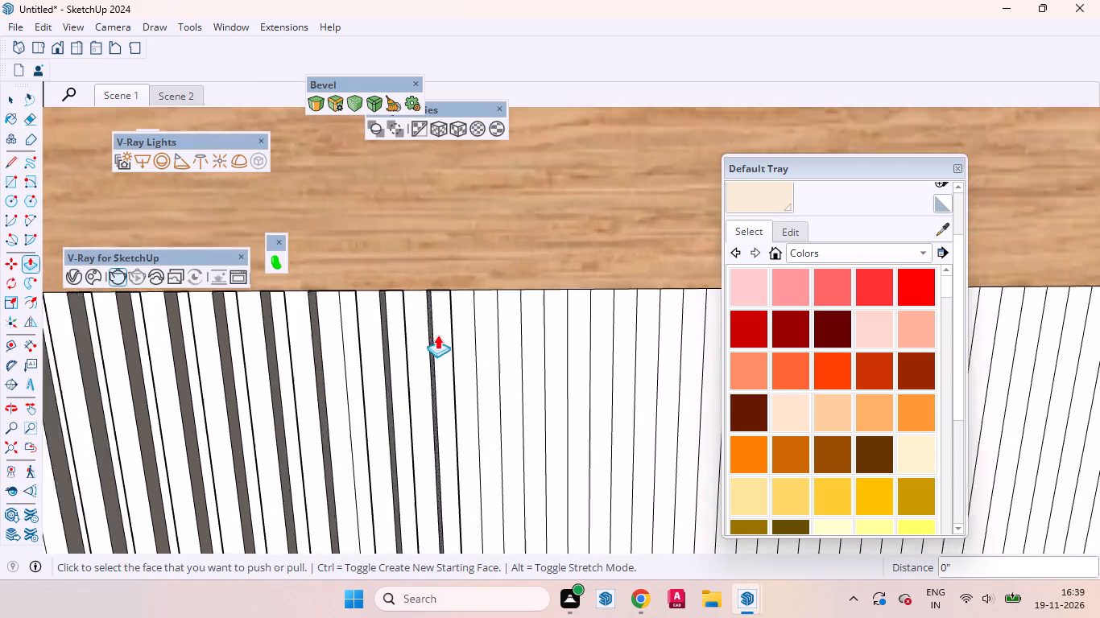
scroll(437, 335, "up", 6)
double_click(522, 317)
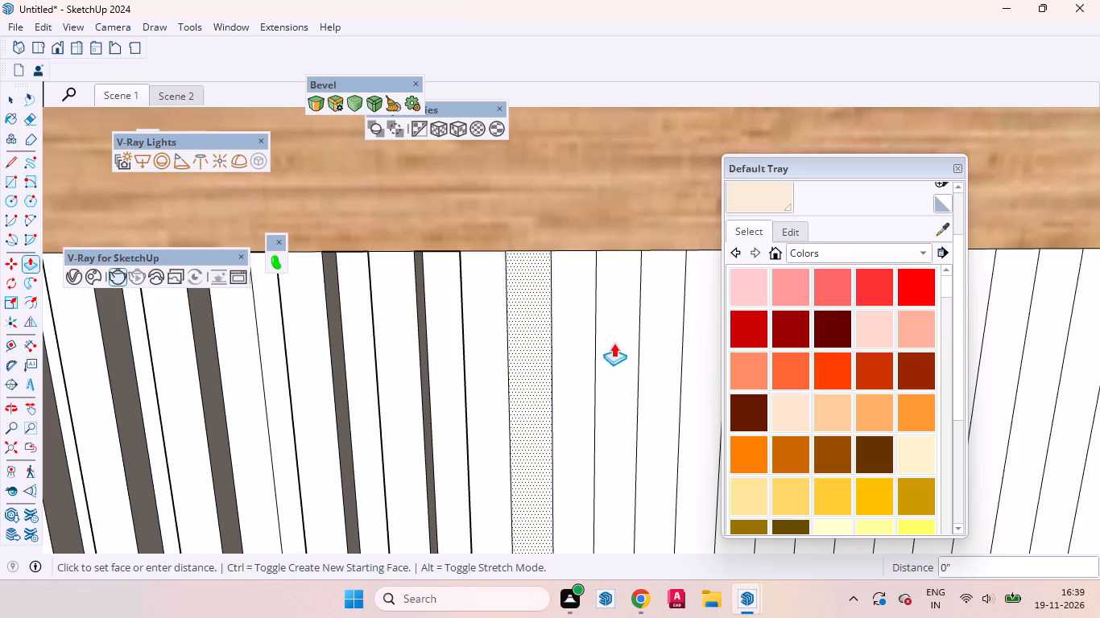
key("space")
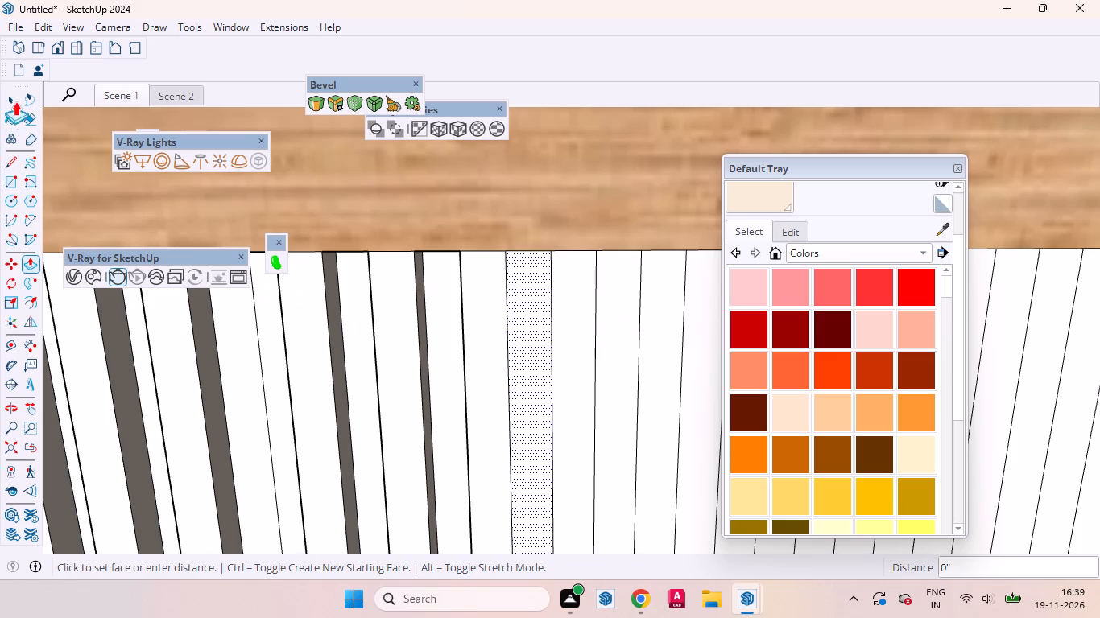
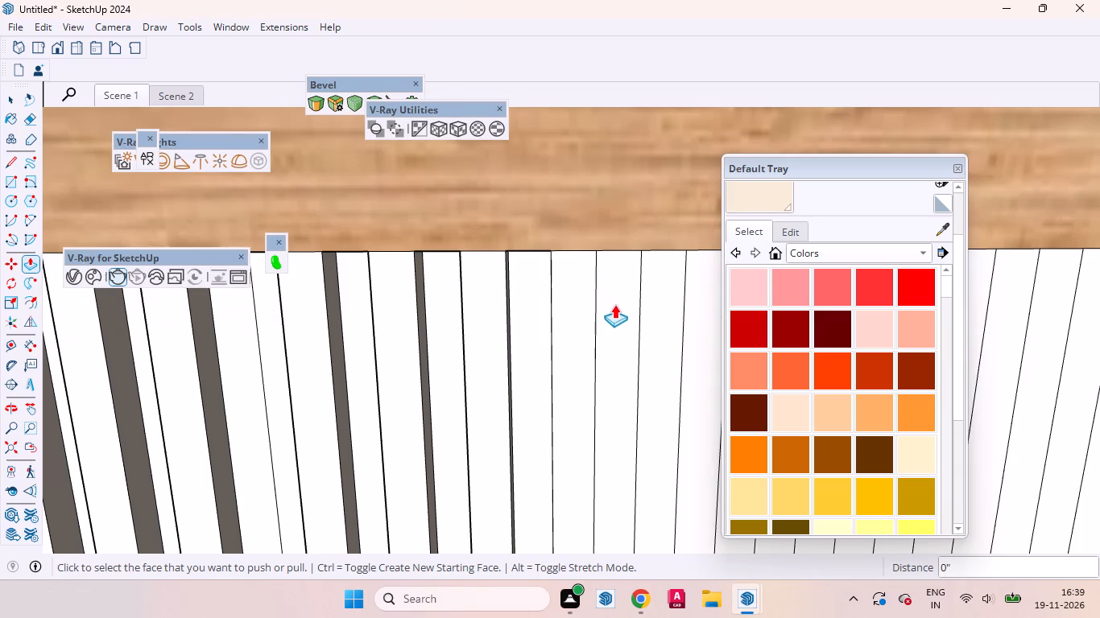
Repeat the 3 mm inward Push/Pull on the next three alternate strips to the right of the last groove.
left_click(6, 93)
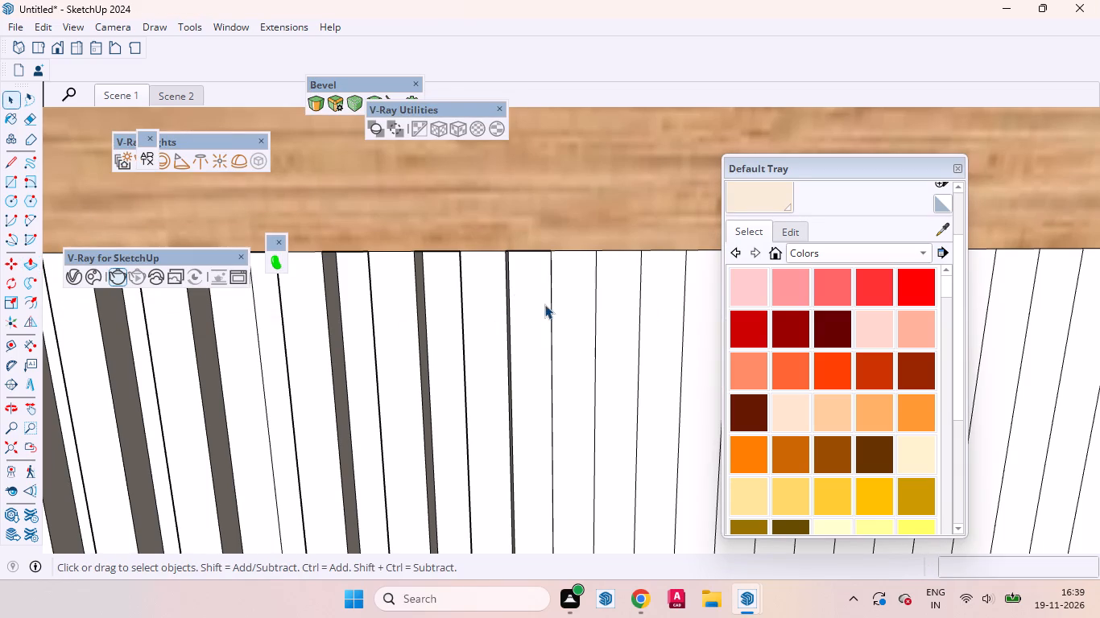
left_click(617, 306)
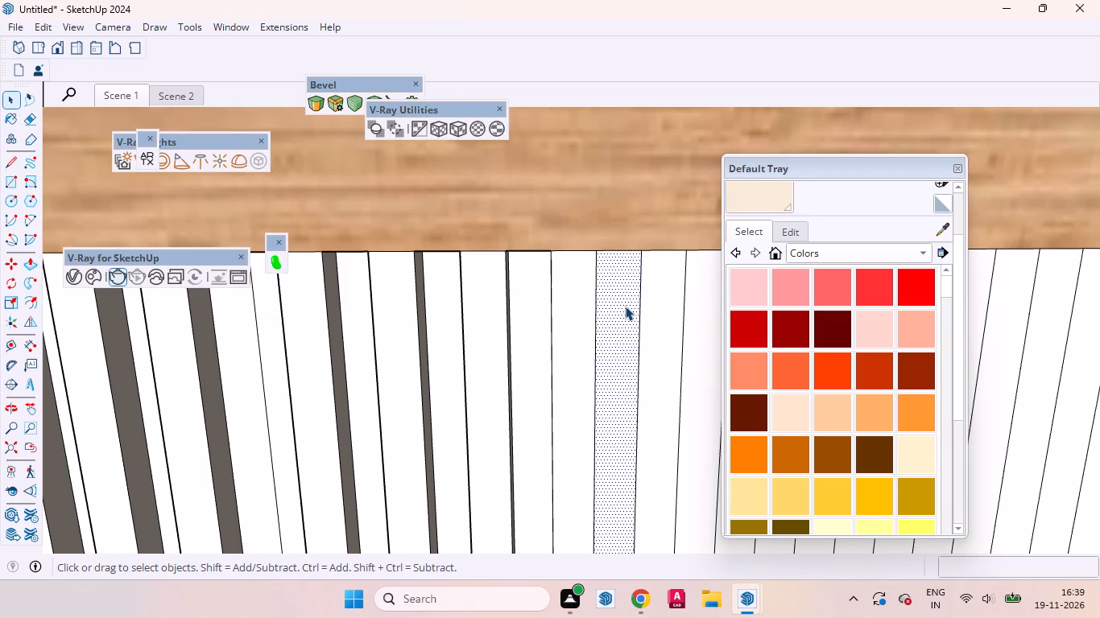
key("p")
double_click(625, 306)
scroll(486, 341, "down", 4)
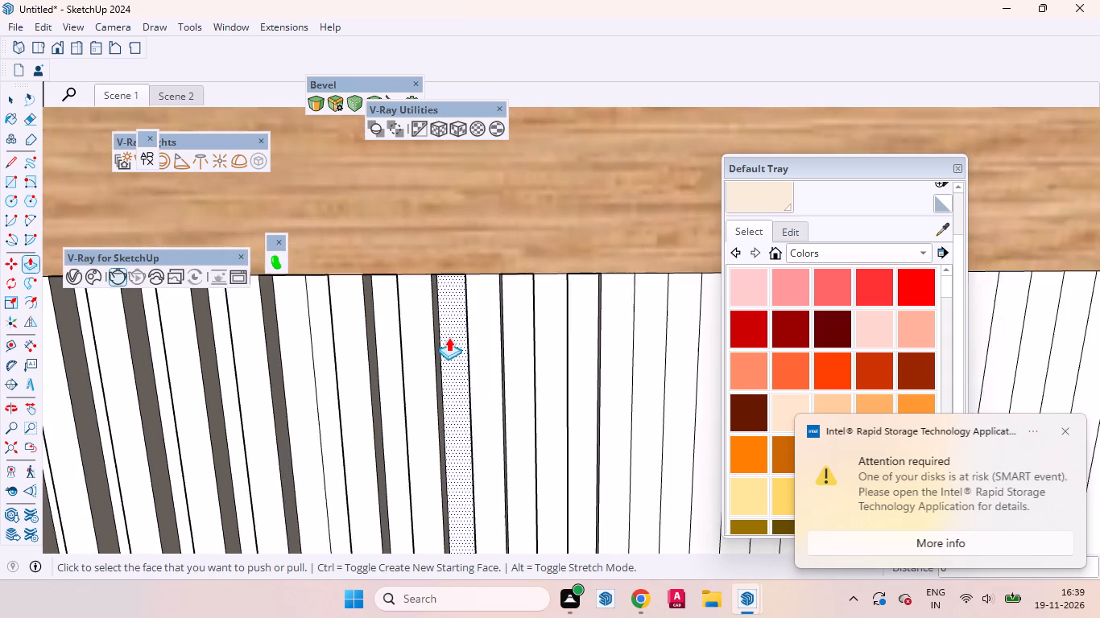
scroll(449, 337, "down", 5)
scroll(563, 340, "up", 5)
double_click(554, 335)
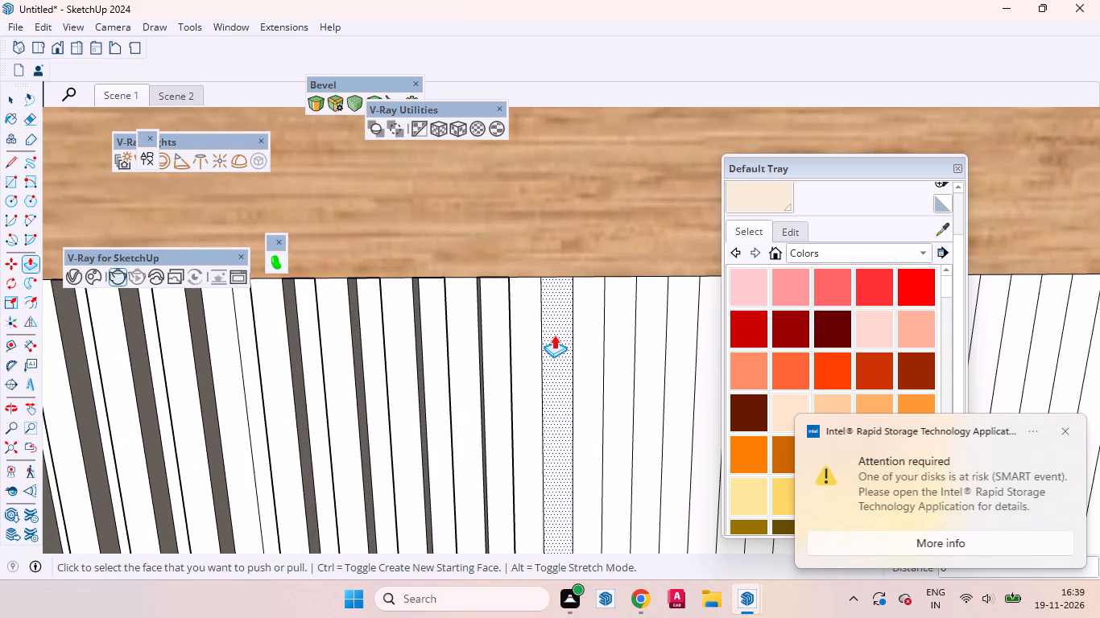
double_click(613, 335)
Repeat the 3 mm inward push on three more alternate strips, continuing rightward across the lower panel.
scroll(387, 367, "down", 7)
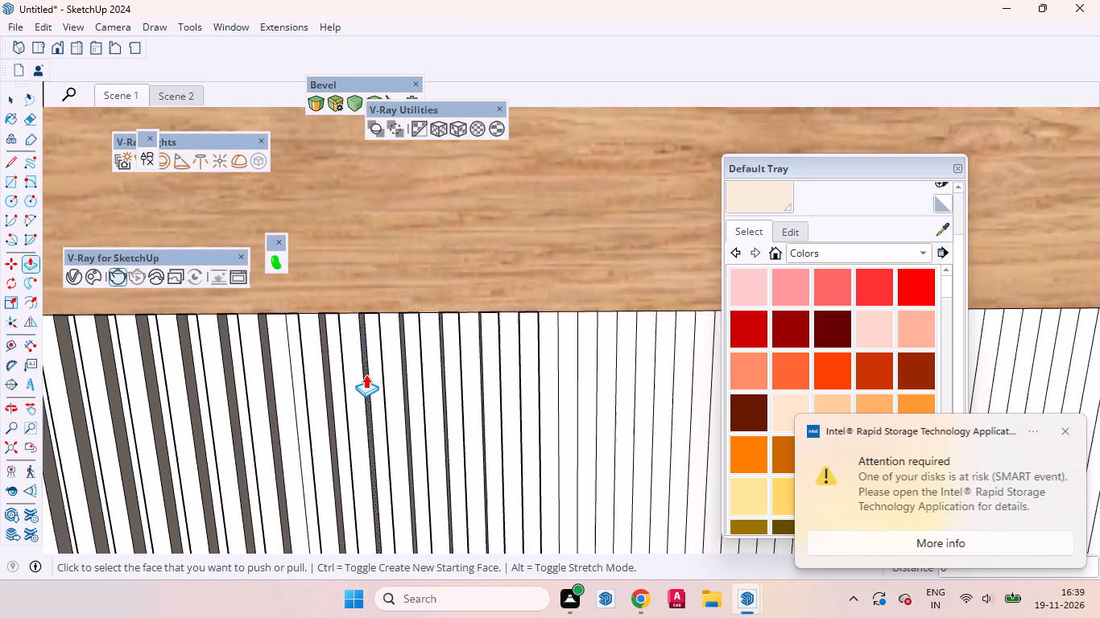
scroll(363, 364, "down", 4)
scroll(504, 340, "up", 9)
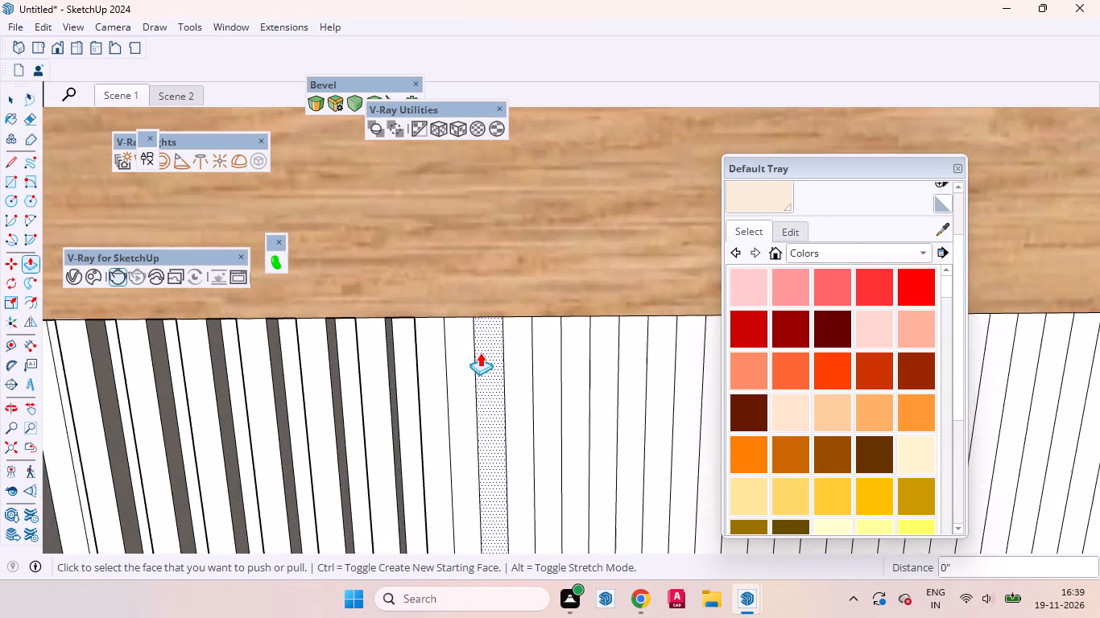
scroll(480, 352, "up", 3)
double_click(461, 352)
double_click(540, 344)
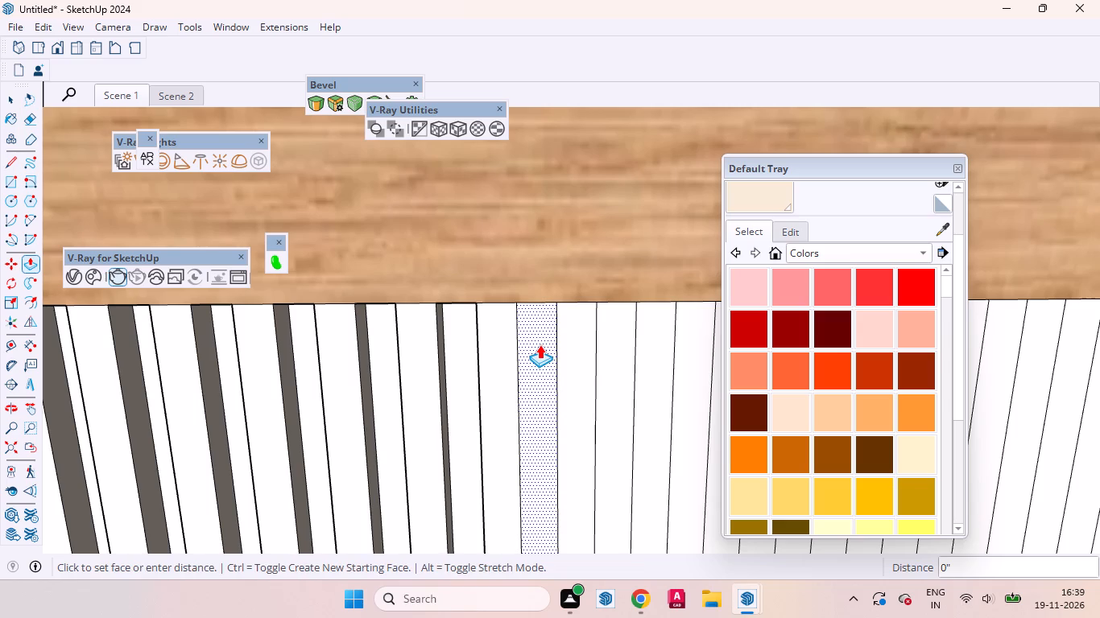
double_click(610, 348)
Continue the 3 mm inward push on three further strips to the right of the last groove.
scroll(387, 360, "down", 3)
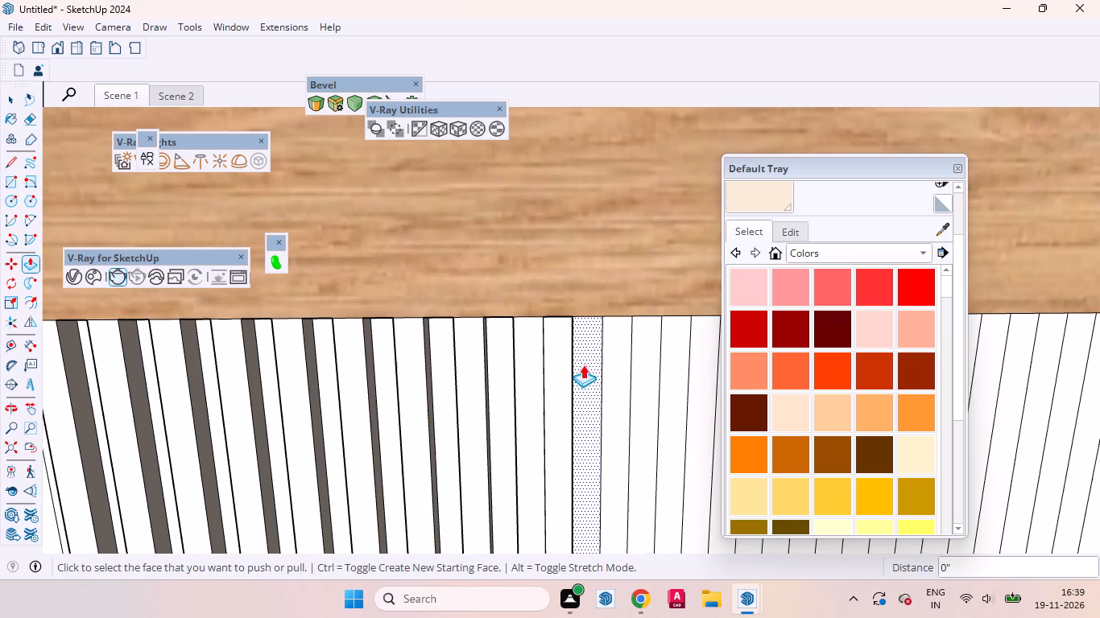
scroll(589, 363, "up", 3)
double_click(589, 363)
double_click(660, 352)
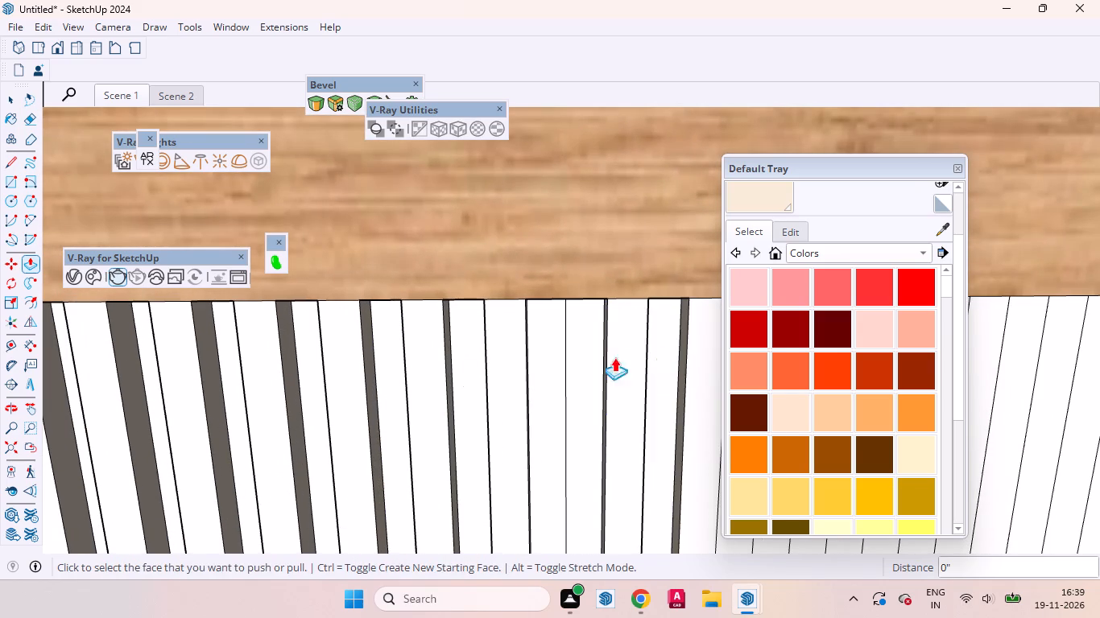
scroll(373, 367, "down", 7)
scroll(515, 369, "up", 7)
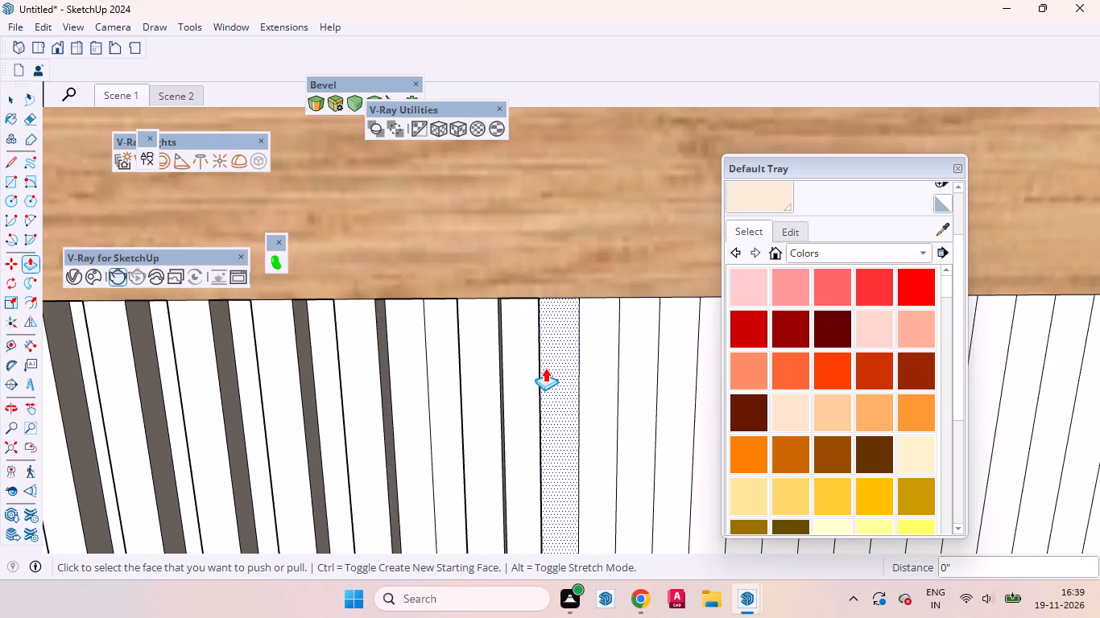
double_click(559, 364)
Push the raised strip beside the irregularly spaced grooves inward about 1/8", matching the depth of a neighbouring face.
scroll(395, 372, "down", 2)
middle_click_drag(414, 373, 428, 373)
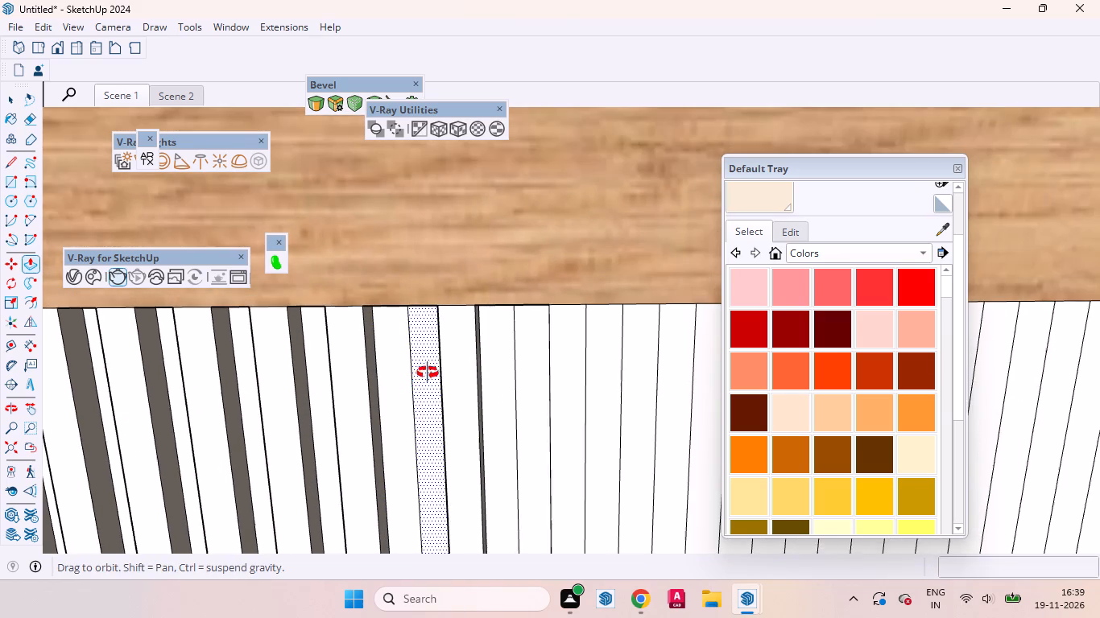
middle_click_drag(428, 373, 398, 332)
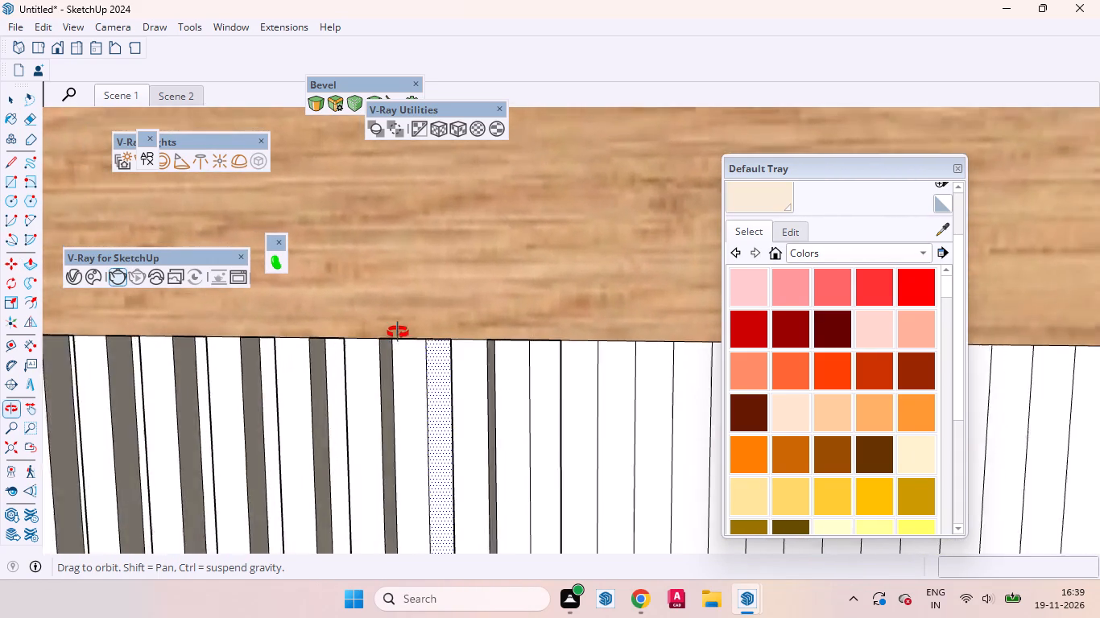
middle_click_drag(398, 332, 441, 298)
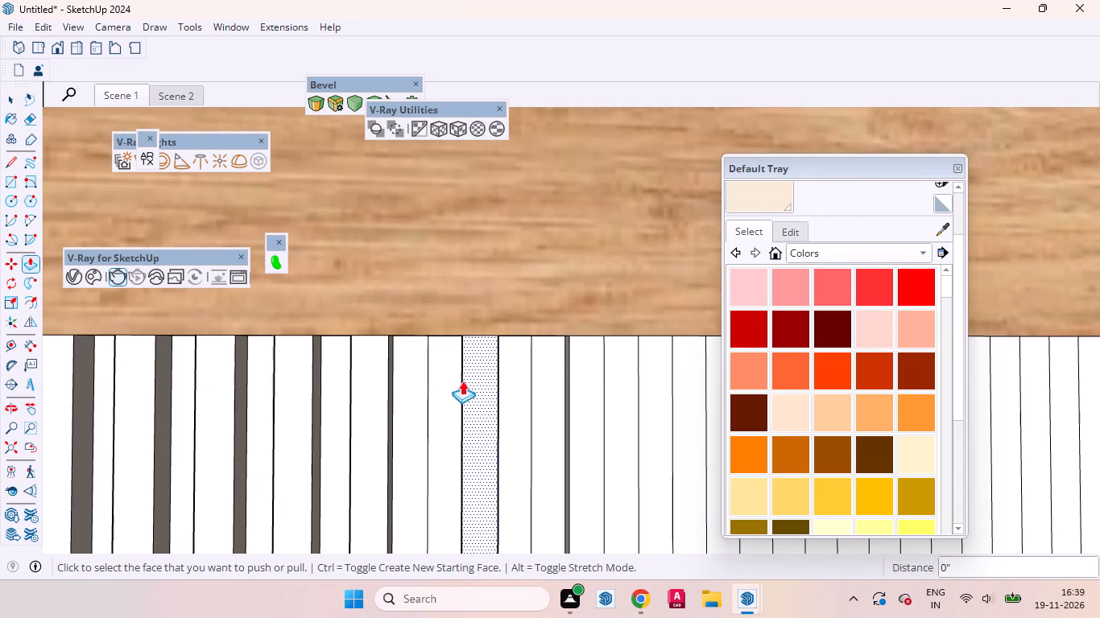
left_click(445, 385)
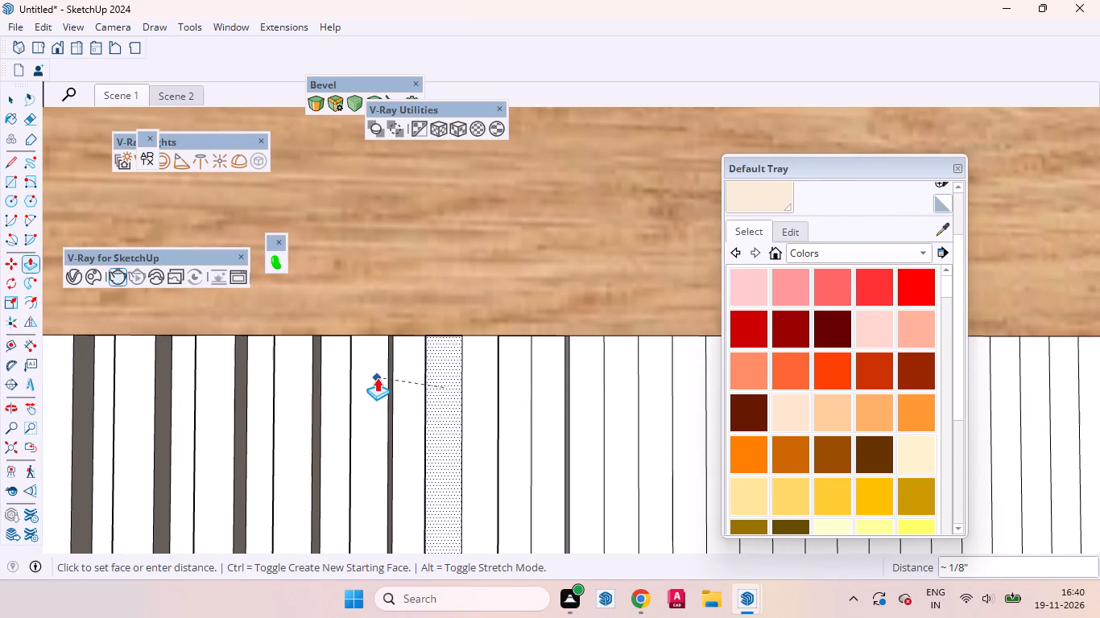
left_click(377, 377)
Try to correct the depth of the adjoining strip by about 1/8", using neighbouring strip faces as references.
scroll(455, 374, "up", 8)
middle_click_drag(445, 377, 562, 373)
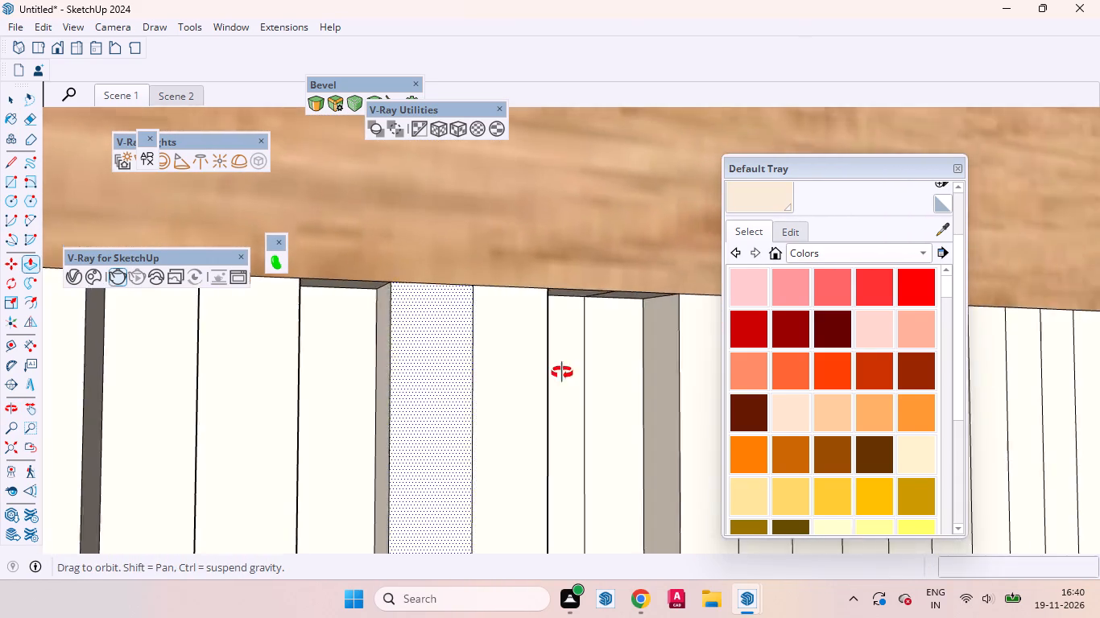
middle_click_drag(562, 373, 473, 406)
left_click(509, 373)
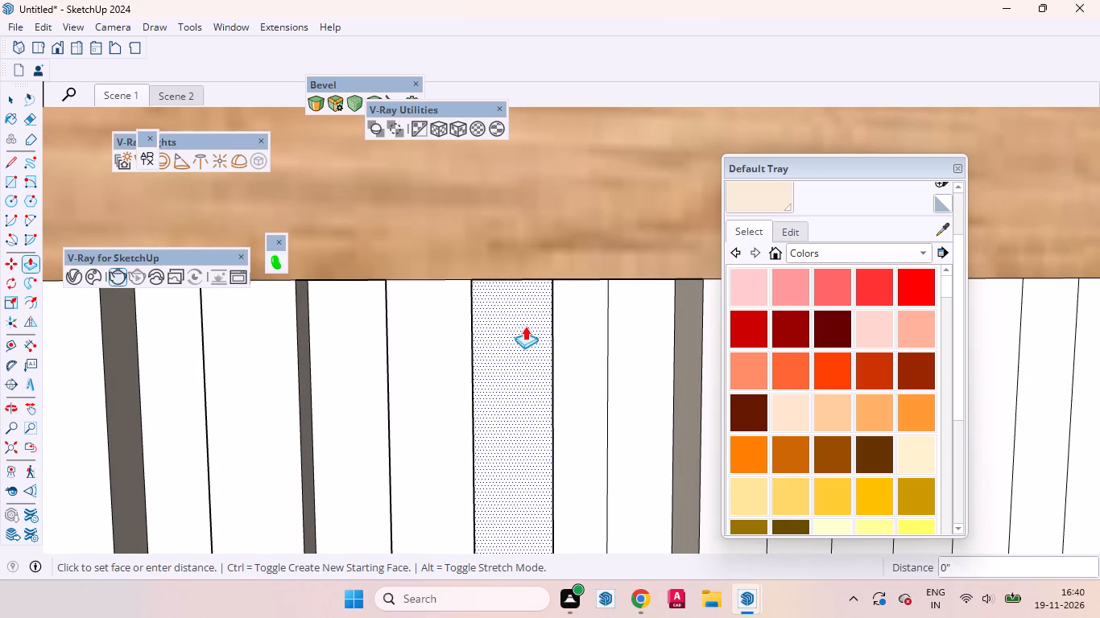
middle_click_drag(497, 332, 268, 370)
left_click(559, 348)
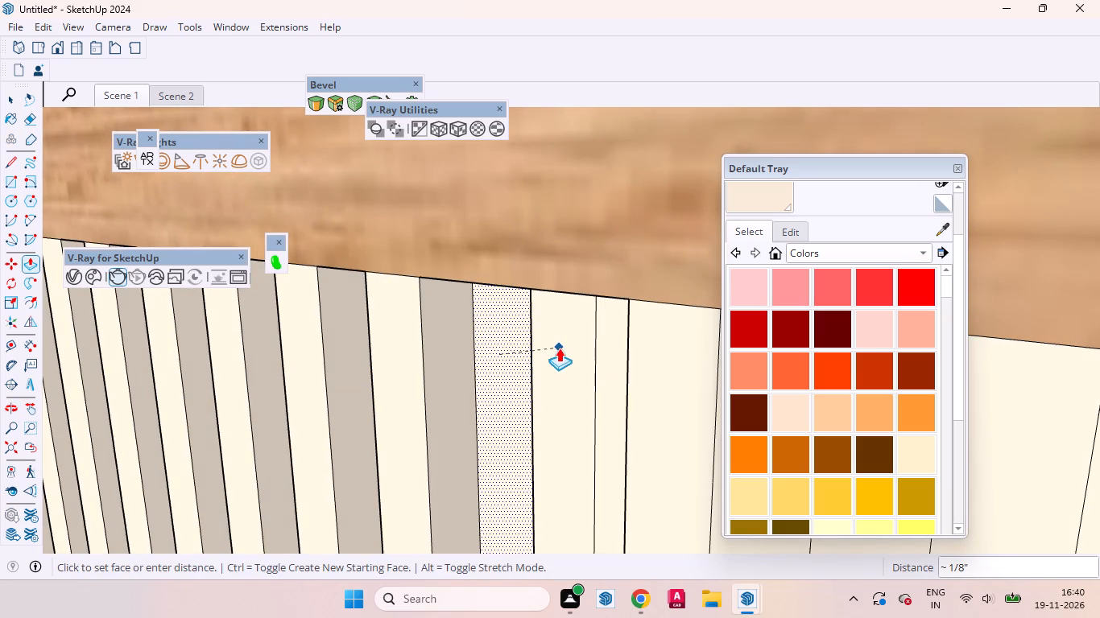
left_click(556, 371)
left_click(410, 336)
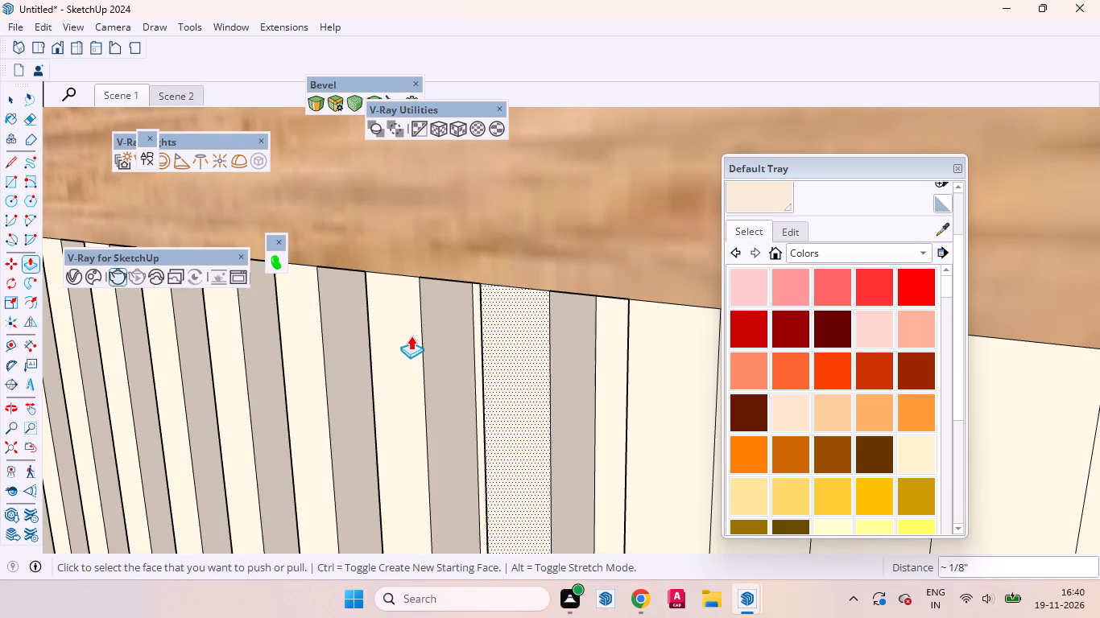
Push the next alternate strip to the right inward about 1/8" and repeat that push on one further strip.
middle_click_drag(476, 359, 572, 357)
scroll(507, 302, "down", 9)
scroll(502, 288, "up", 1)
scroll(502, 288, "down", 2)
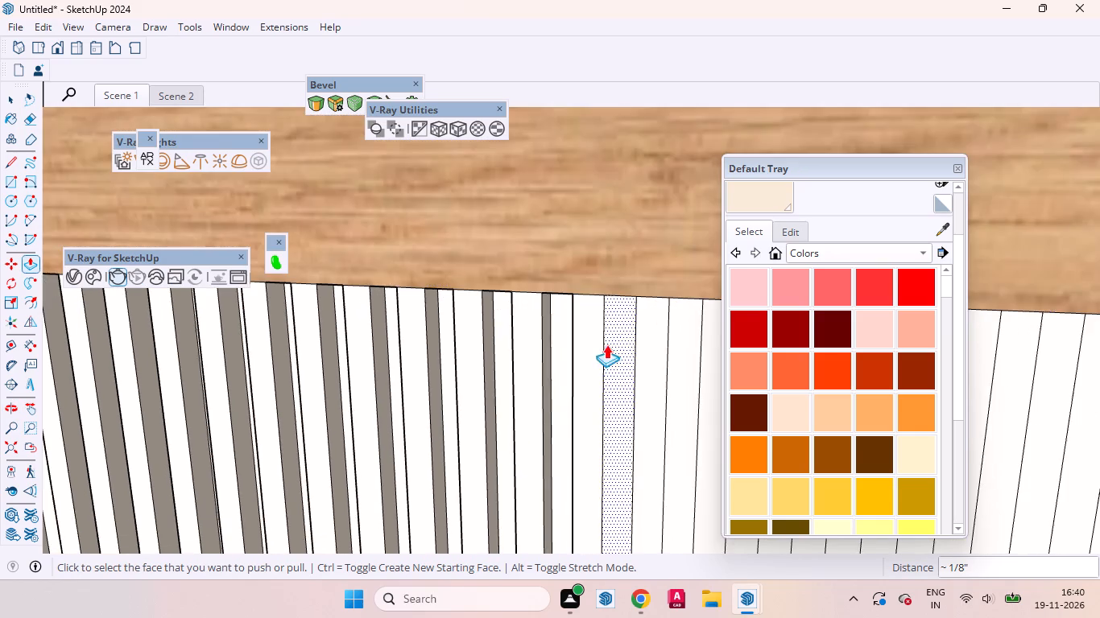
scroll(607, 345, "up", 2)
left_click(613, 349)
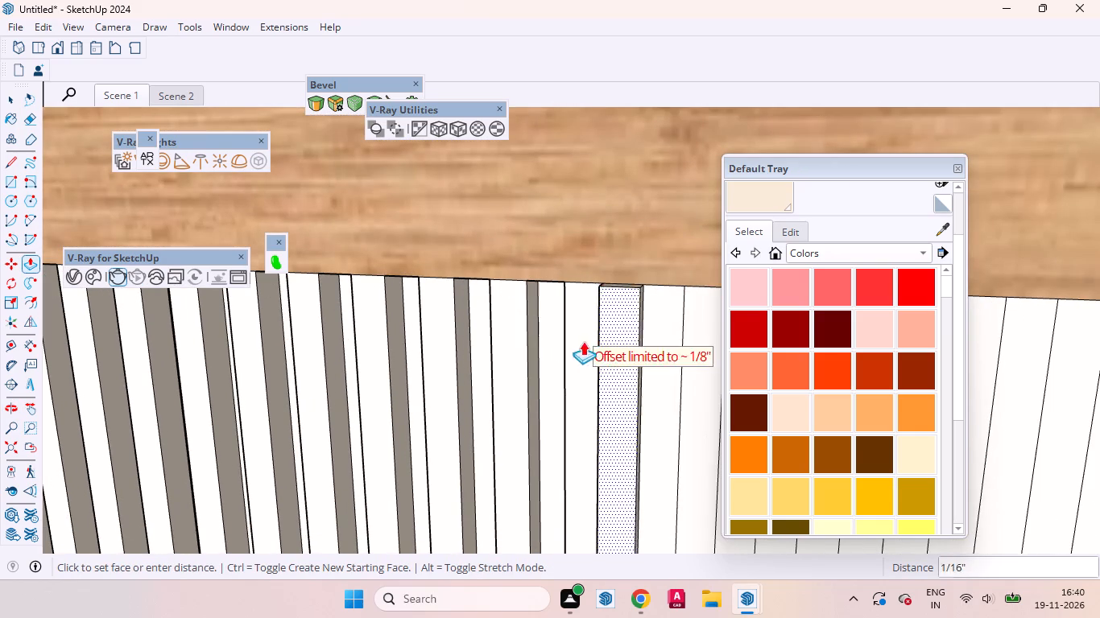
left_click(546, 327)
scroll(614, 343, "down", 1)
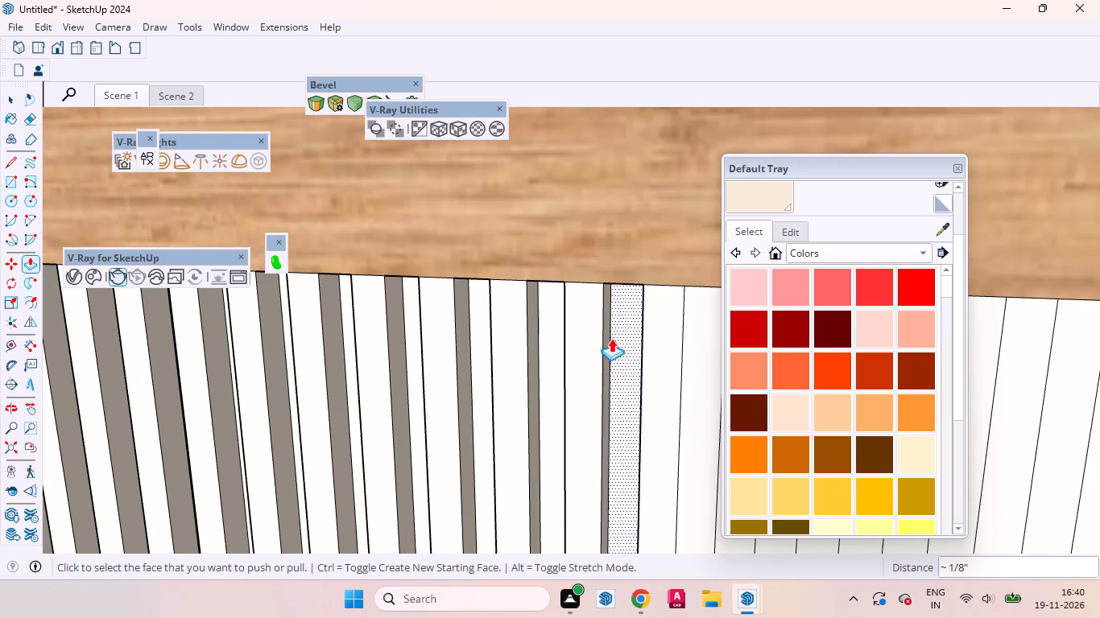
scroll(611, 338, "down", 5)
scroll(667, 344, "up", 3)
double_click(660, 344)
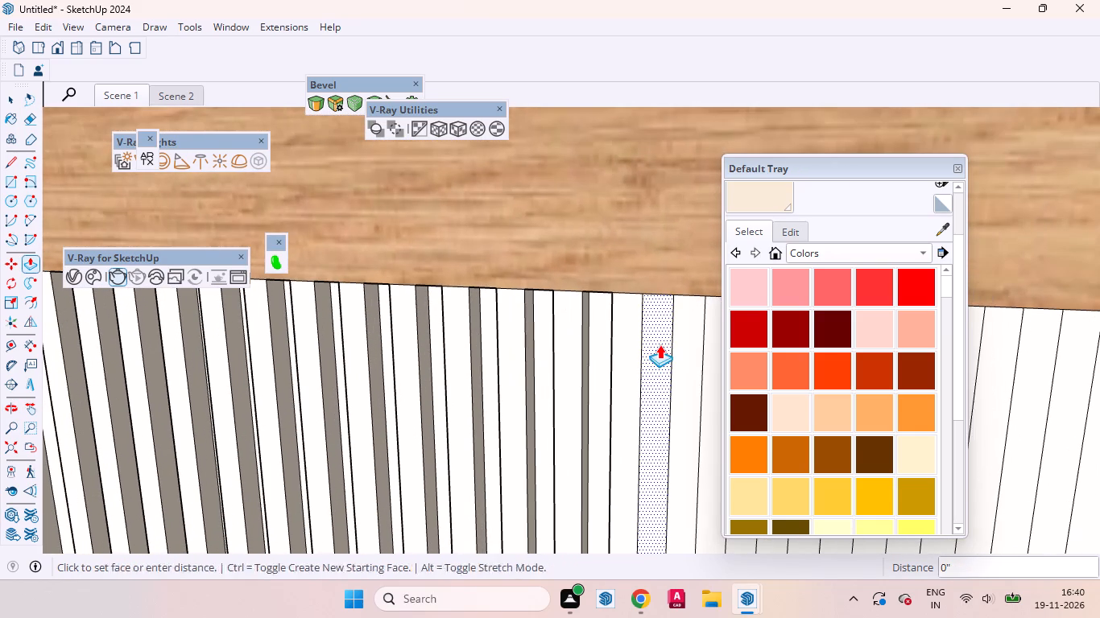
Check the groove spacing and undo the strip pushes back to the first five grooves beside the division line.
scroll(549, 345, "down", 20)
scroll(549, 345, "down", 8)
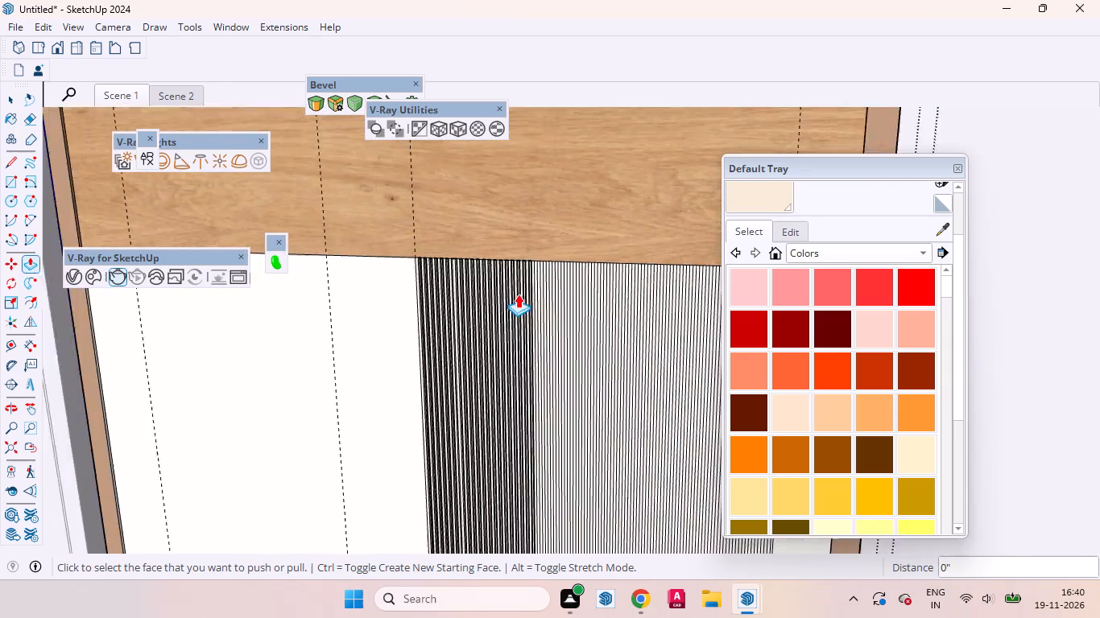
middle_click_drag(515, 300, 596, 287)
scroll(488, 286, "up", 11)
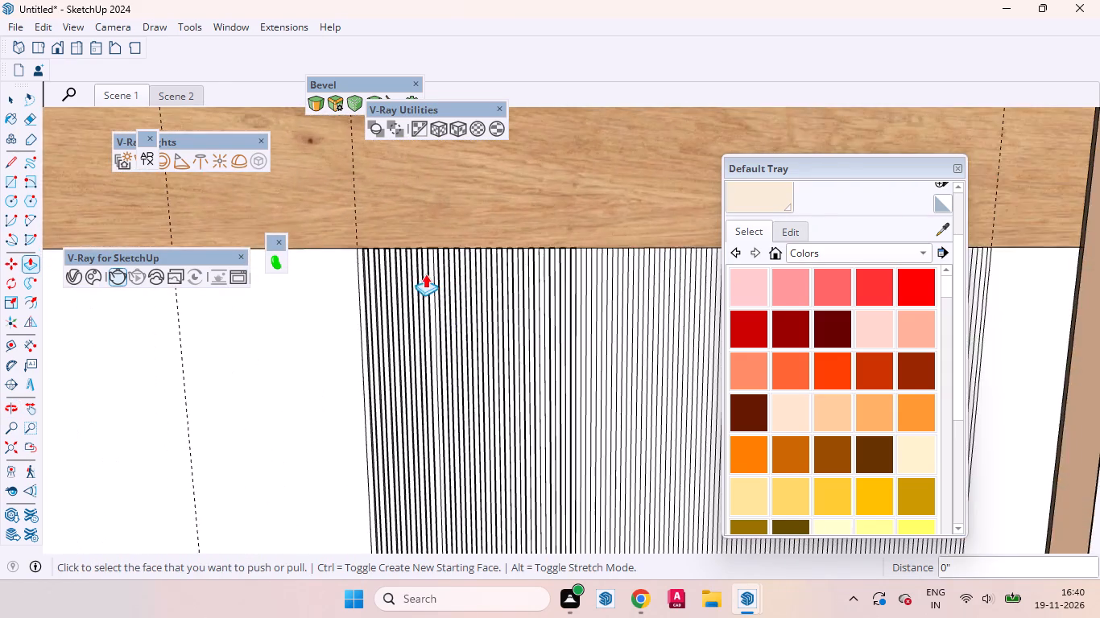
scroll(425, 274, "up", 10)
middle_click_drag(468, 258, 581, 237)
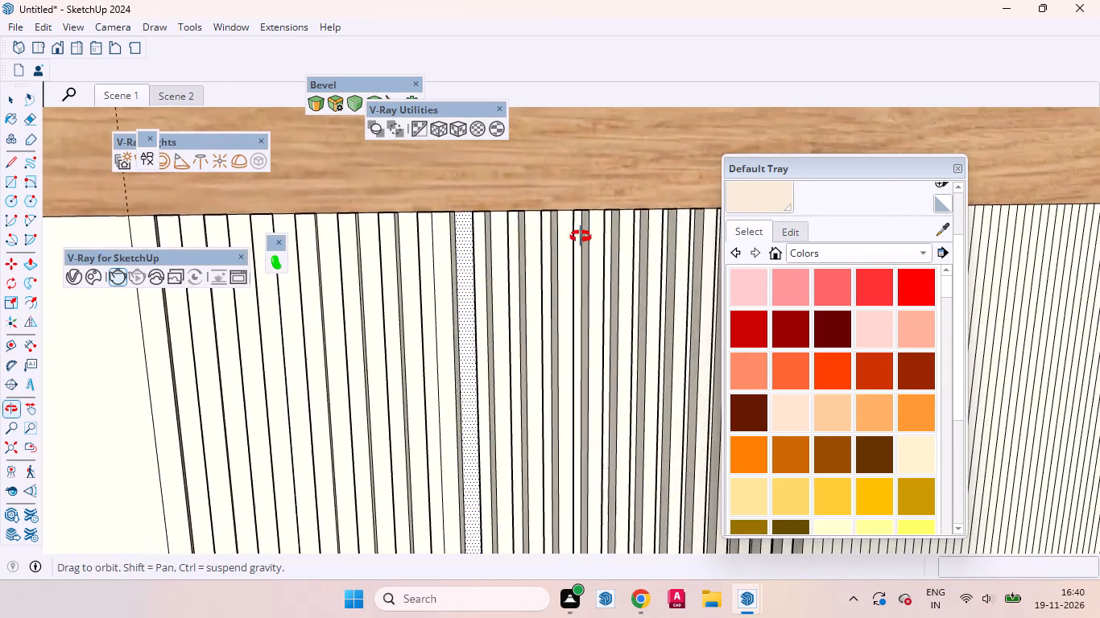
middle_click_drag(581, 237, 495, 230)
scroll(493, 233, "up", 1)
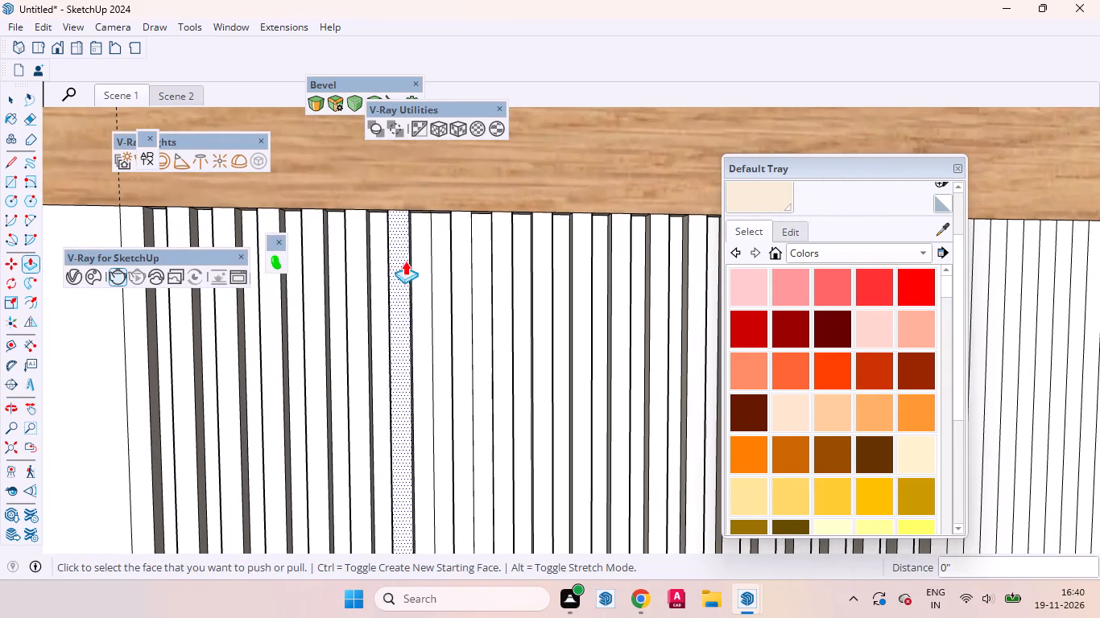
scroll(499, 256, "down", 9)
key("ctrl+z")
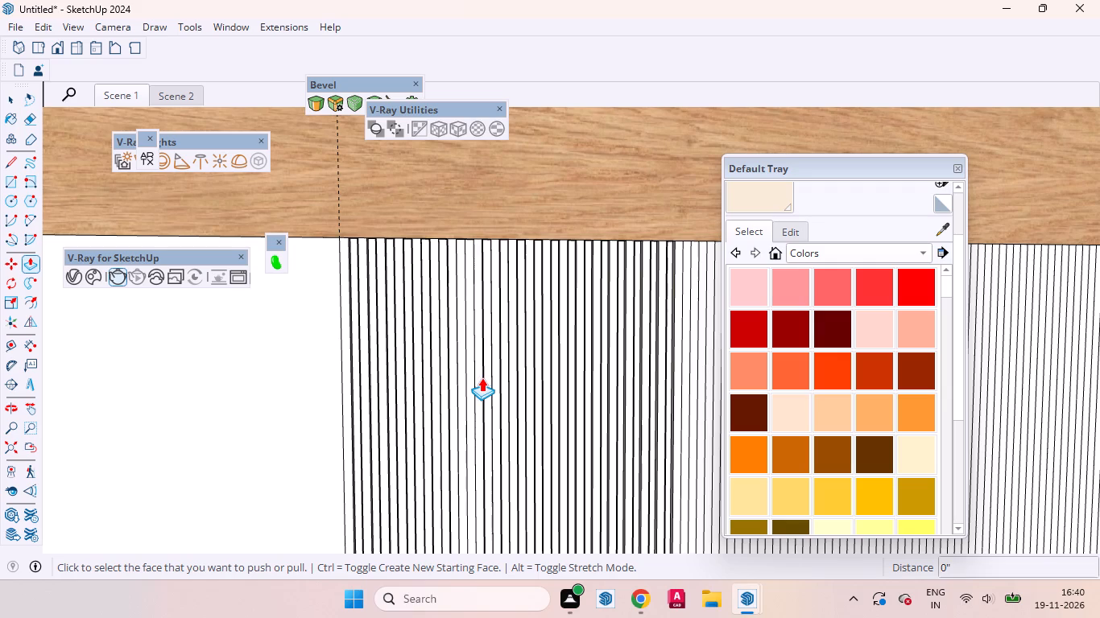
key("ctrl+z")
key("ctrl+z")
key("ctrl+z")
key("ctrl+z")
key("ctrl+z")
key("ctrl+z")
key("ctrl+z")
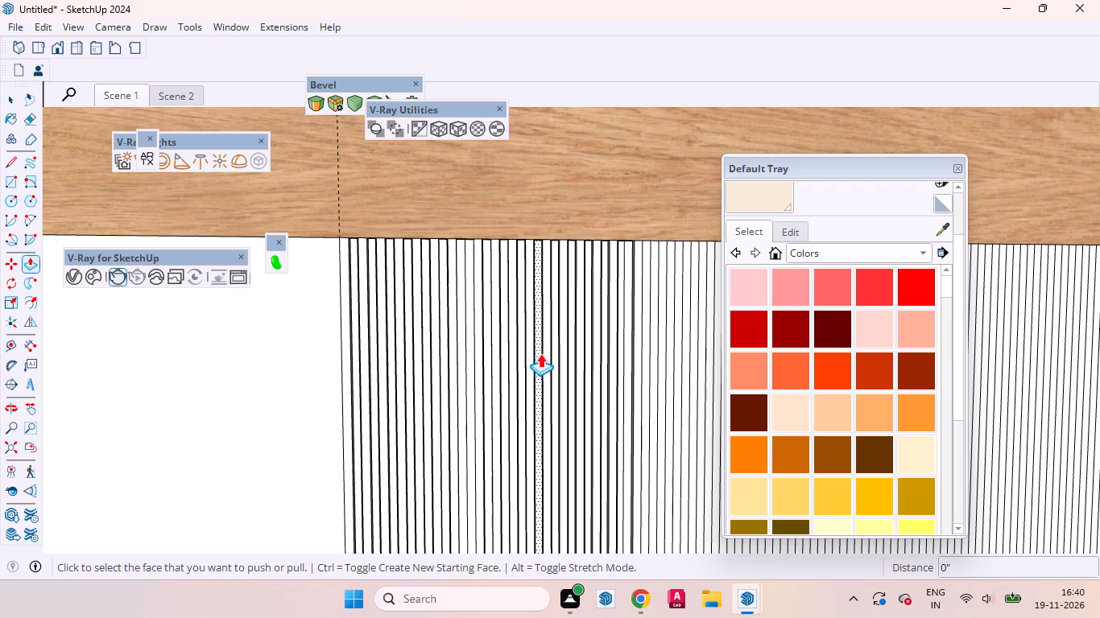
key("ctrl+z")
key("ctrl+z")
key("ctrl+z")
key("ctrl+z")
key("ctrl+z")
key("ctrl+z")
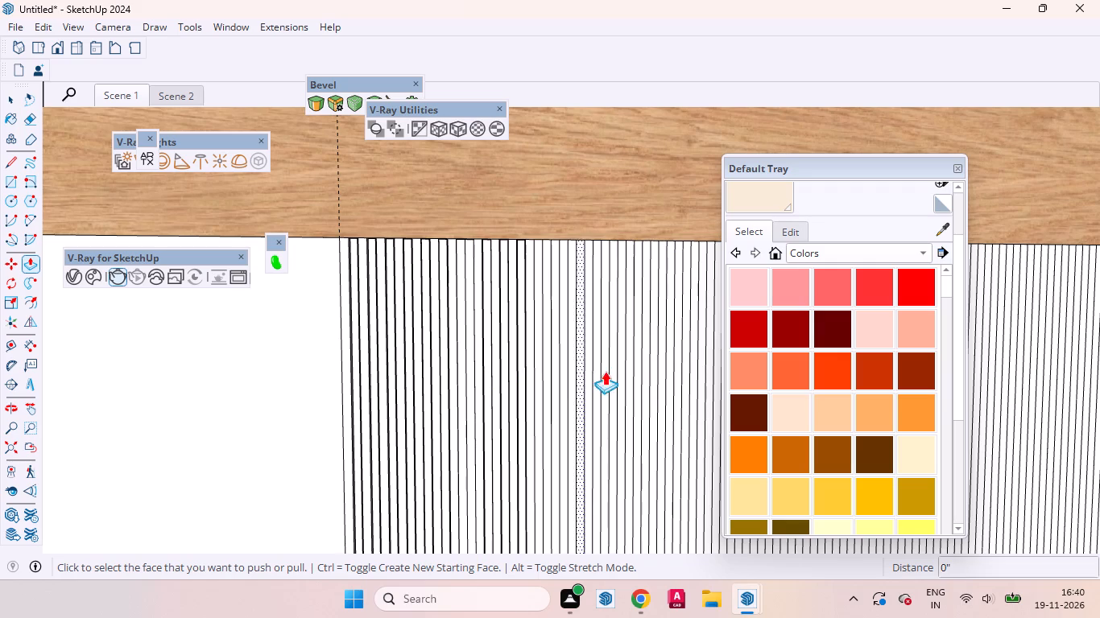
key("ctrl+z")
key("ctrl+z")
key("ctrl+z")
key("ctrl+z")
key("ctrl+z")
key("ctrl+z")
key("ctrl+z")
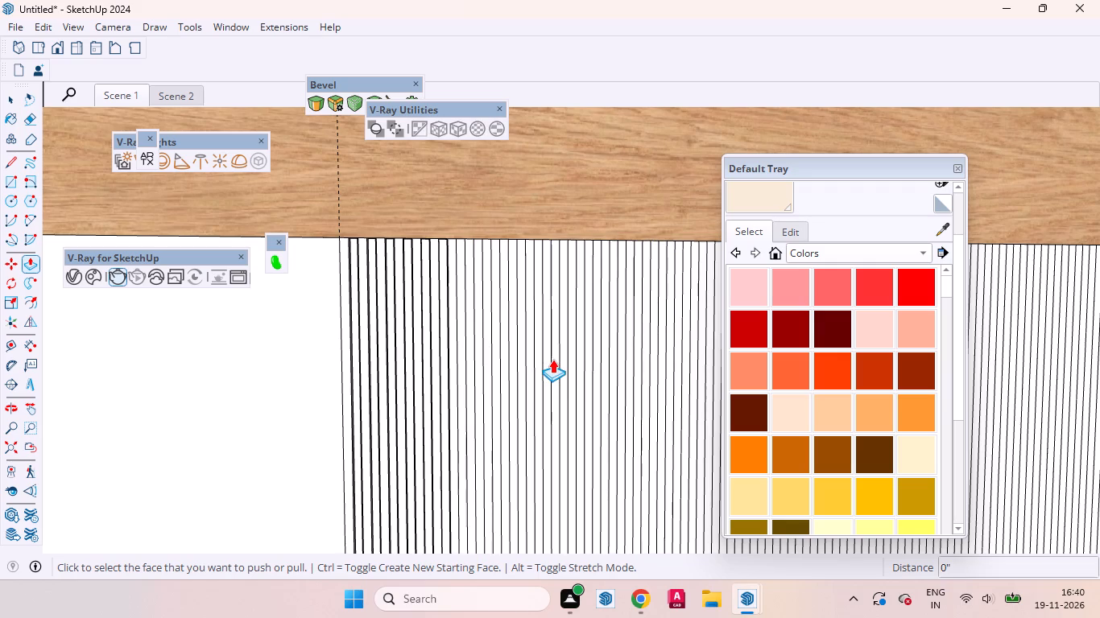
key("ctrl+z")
Push the strip for the sixth groove inward about 1/8" to the adjacent groove's depth, and repeat on the next four alternate strips.
scroll(458, 226, "up", 9)
middle_click_drag(415, 283, 396, 348)
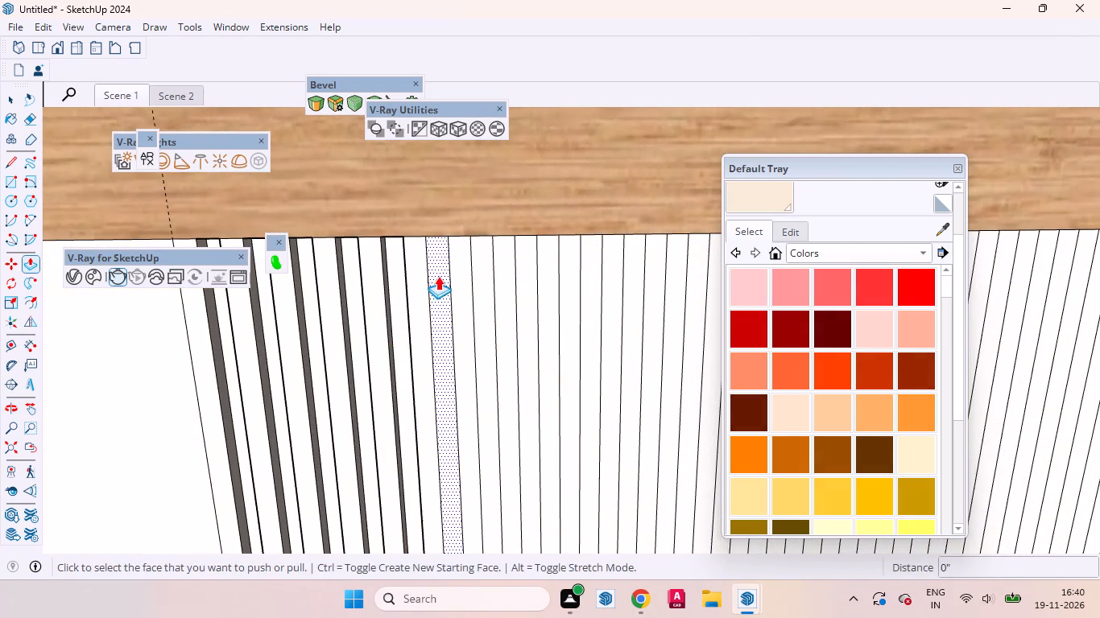
left_click(440, 274)
left_click(395, 256)
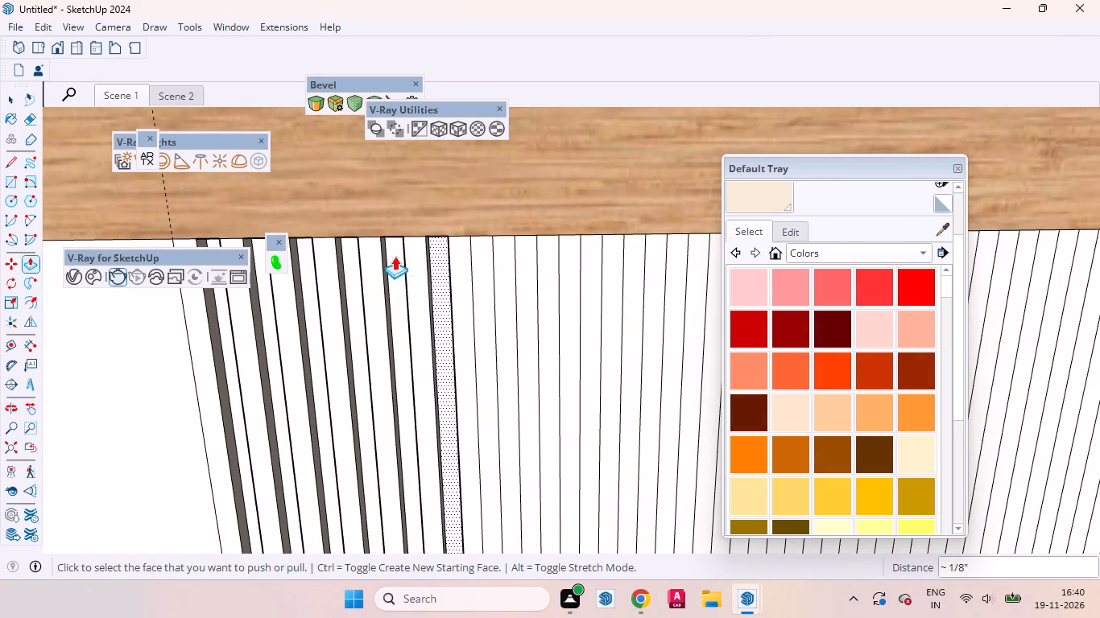
double_click(480, 273)
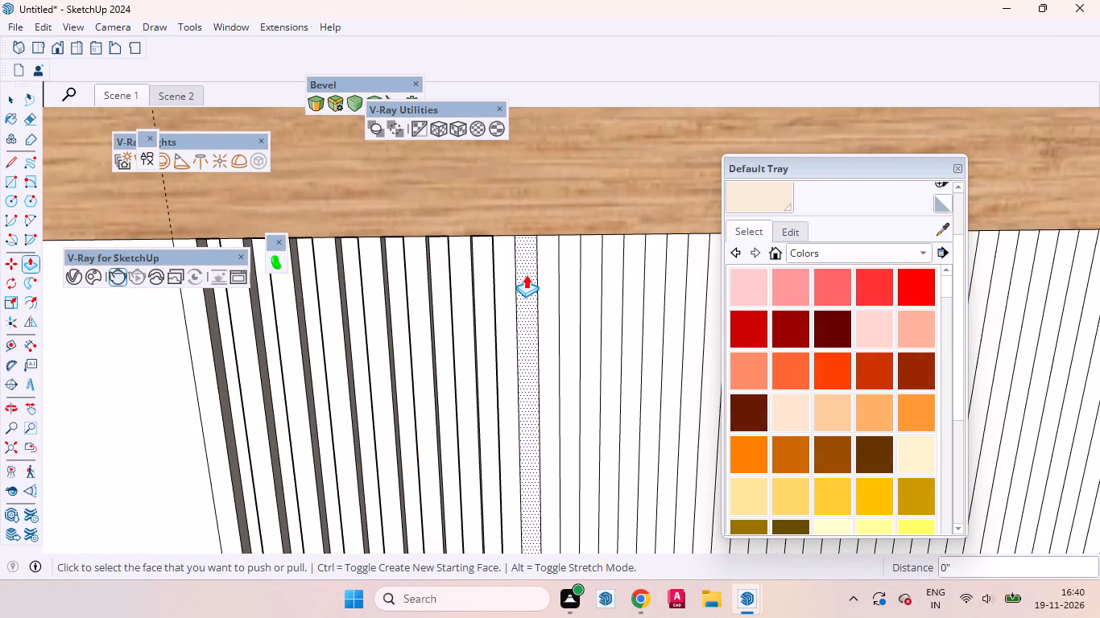
double_click(526, 274)
double_click(568, 272)
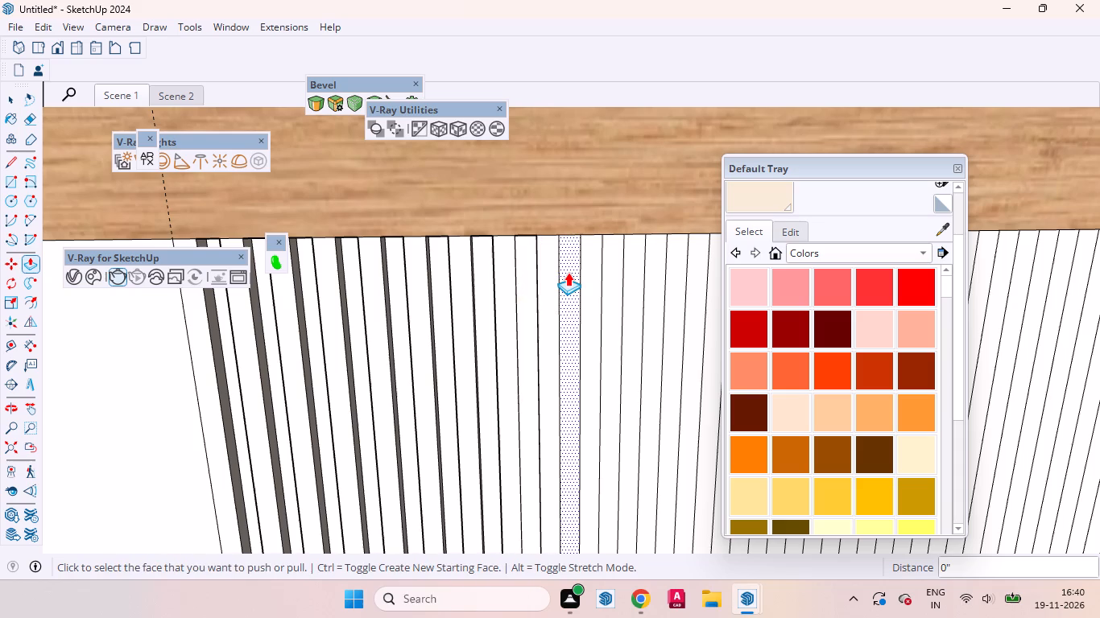
double_click(606, 278)
scroll(359, 323, "down", 3)
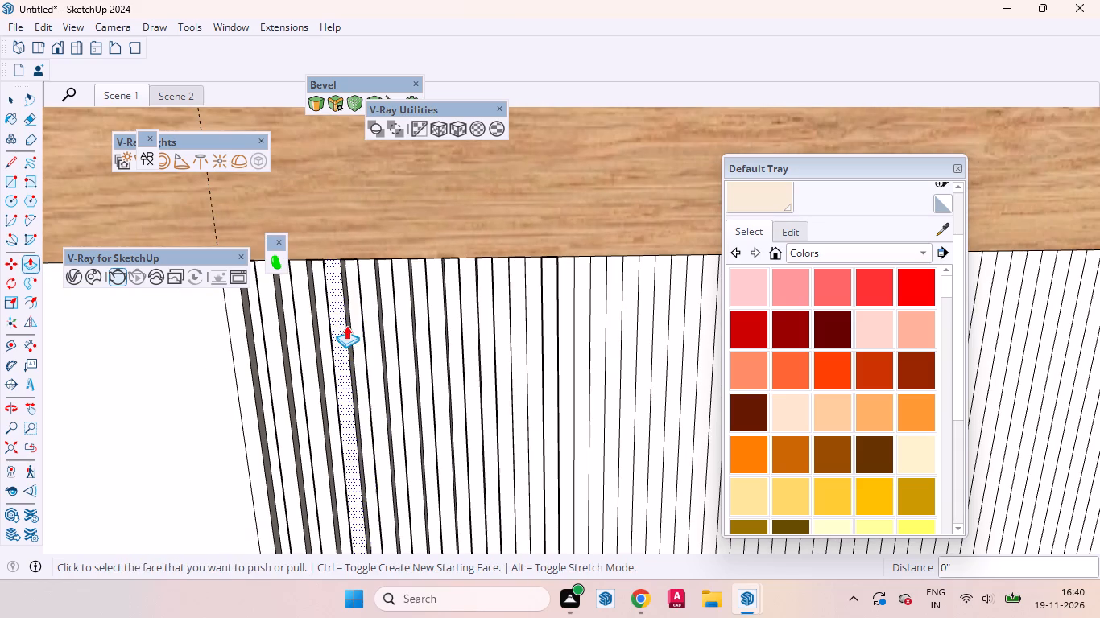
Push the next four alternate strips on the shutter inward to the same depth as the existing grooves.
scroll(585, 310, "up", 6)
double_click(585, 310)
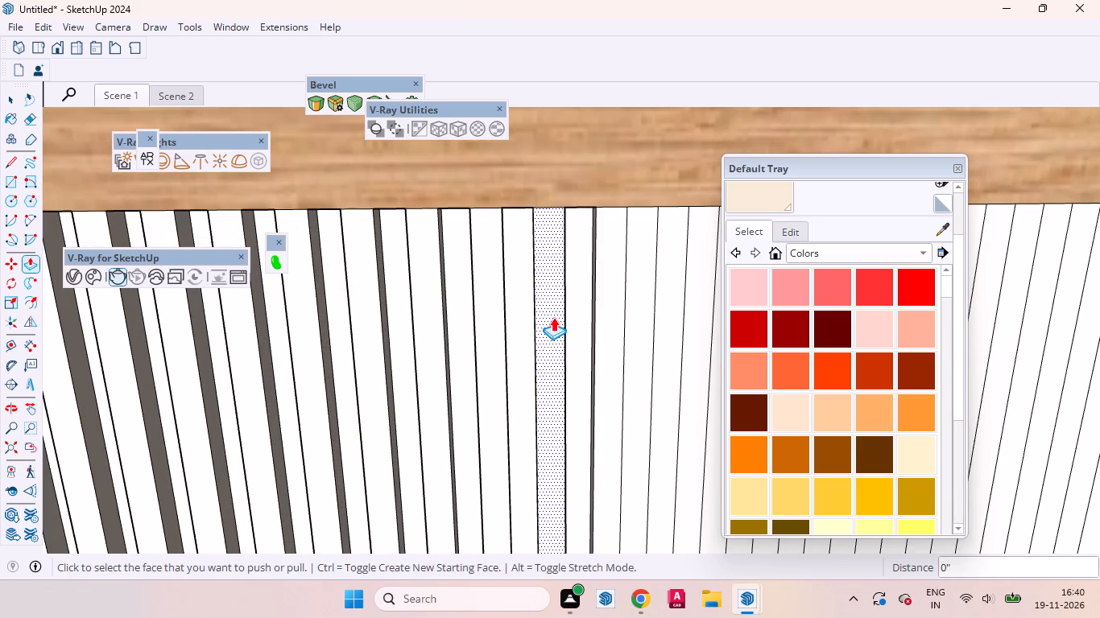
middle_click_drag(541, 317, 421, 277)
scroll(421, 277, "down", 8)
scroll(515, 284, "up", 5)
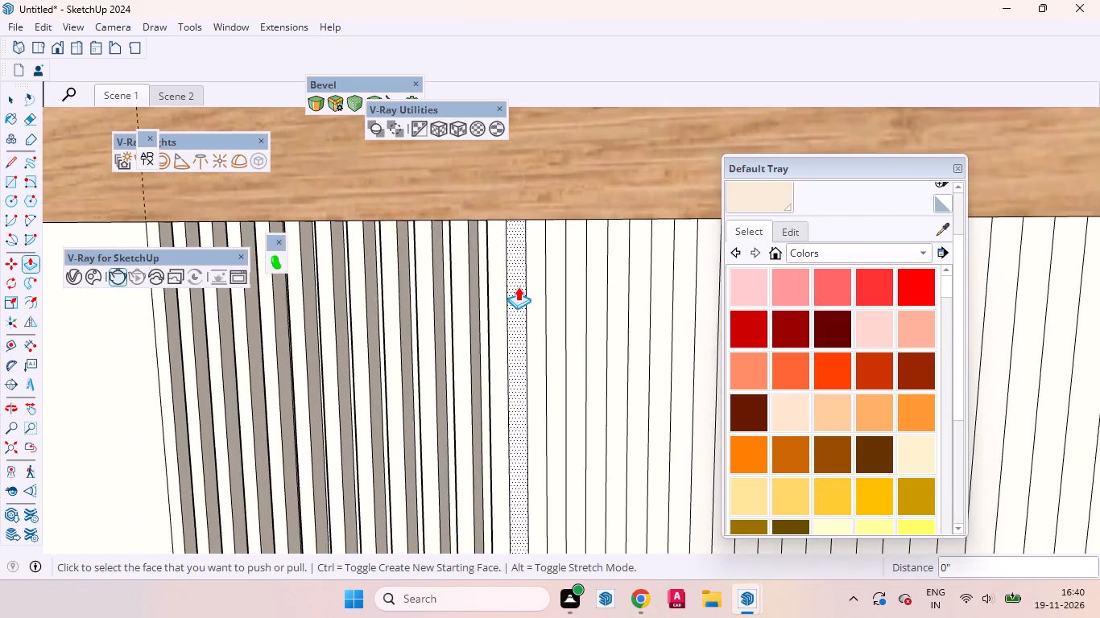
scroll(518, 286, "up", 2)
double_click(515, 284)
double_click(568, 286)
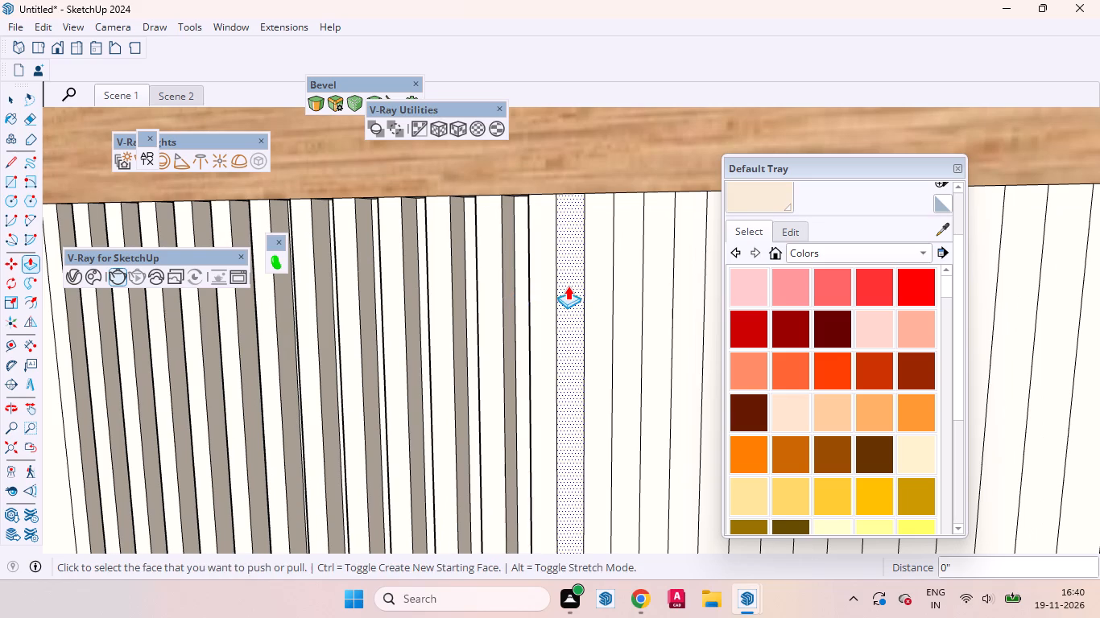
scroll(341, 289, "down", 4)
scroll(488, 298, "up", 5)
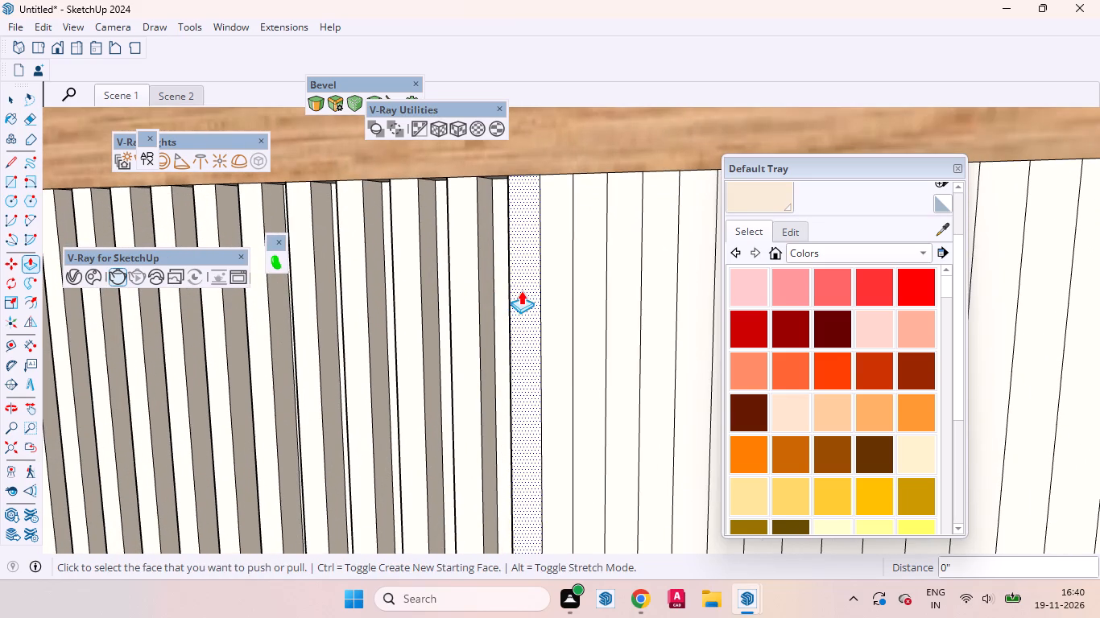
middle_click_drag(499, 295, 620, 299)
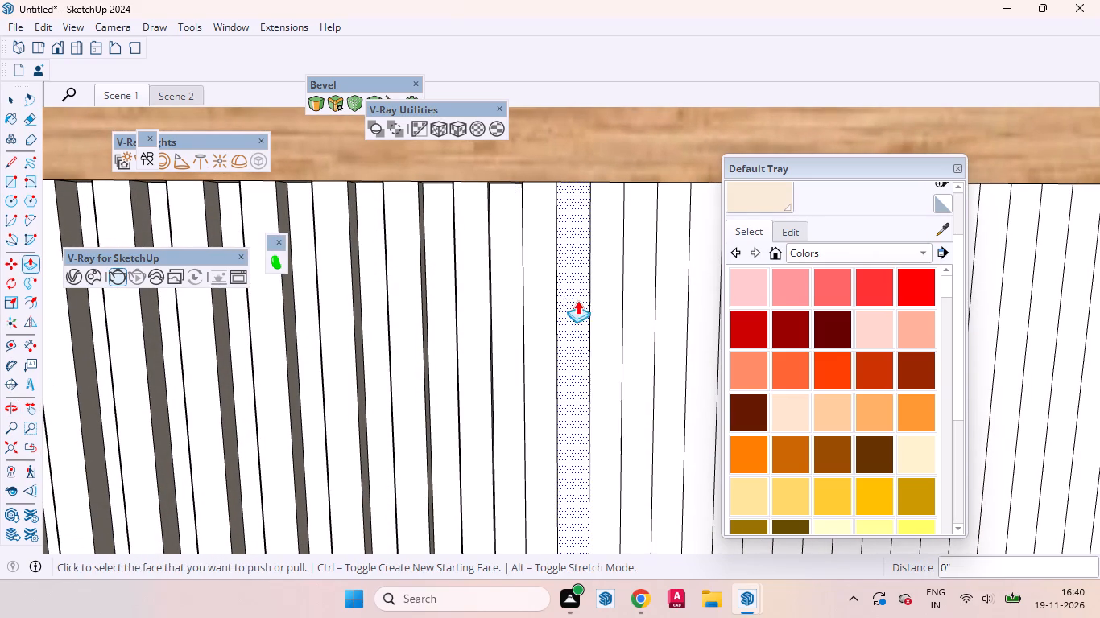
double_click(570, 300)
Repeat the same inward push on the next five alternate strips beyond the last groove, skipping one strip between grooves.
scroll(421, 320, "down", 3)
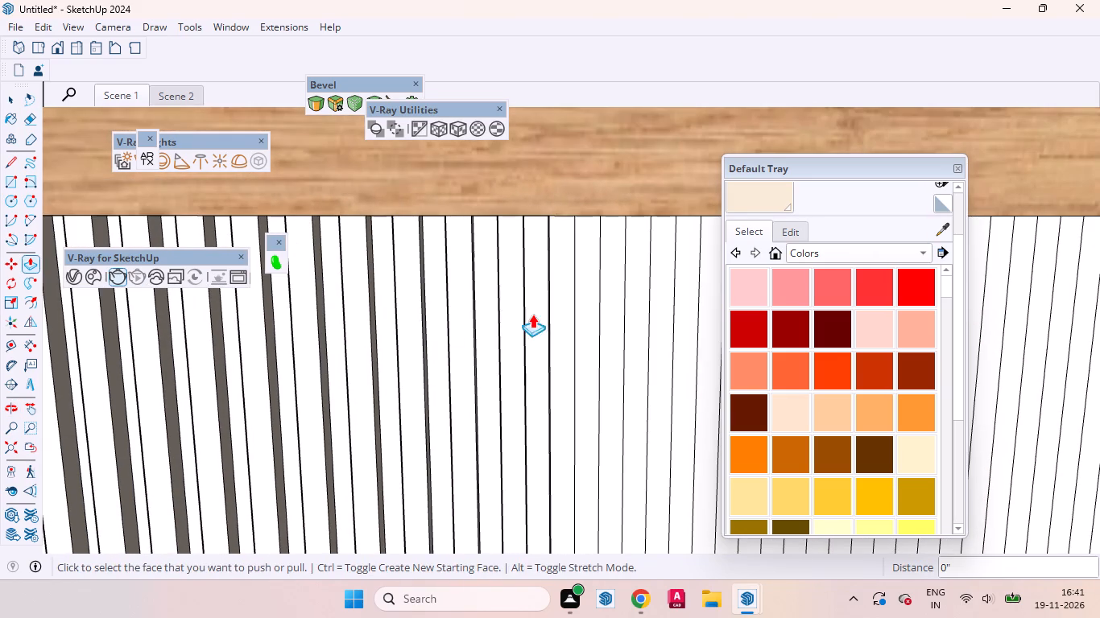
scroll(512, 314, "up", 3)
middle_click_drag(481, 323, 647, 278)
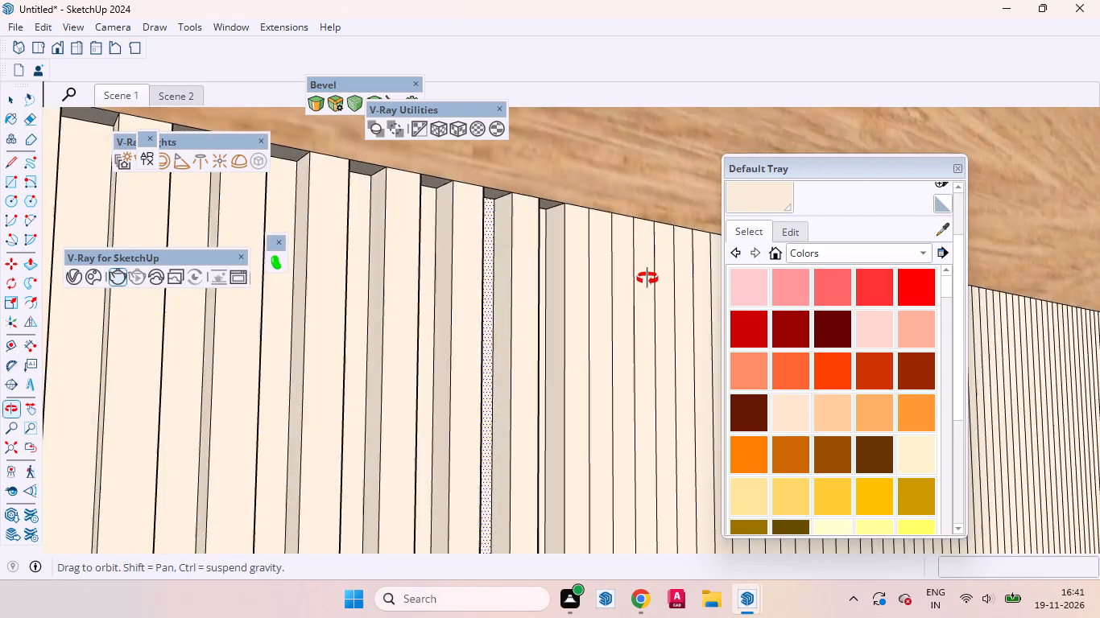
middle_click_drag(647, 278, 647, 280)
double_click(608, 285)
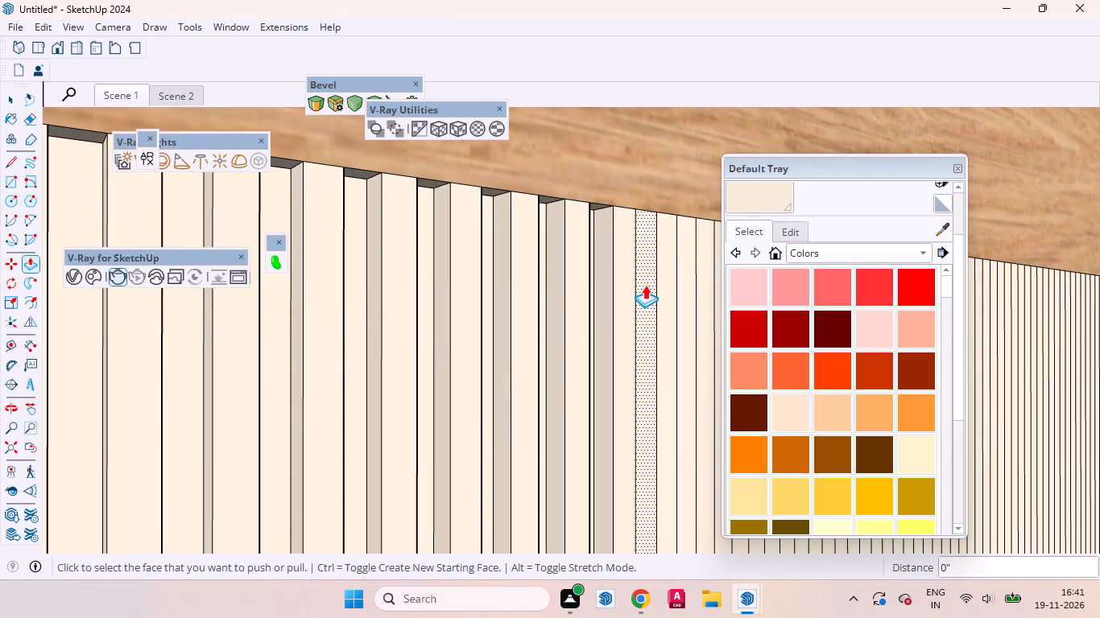
double_click(645, 285)
double_click(682, 286)
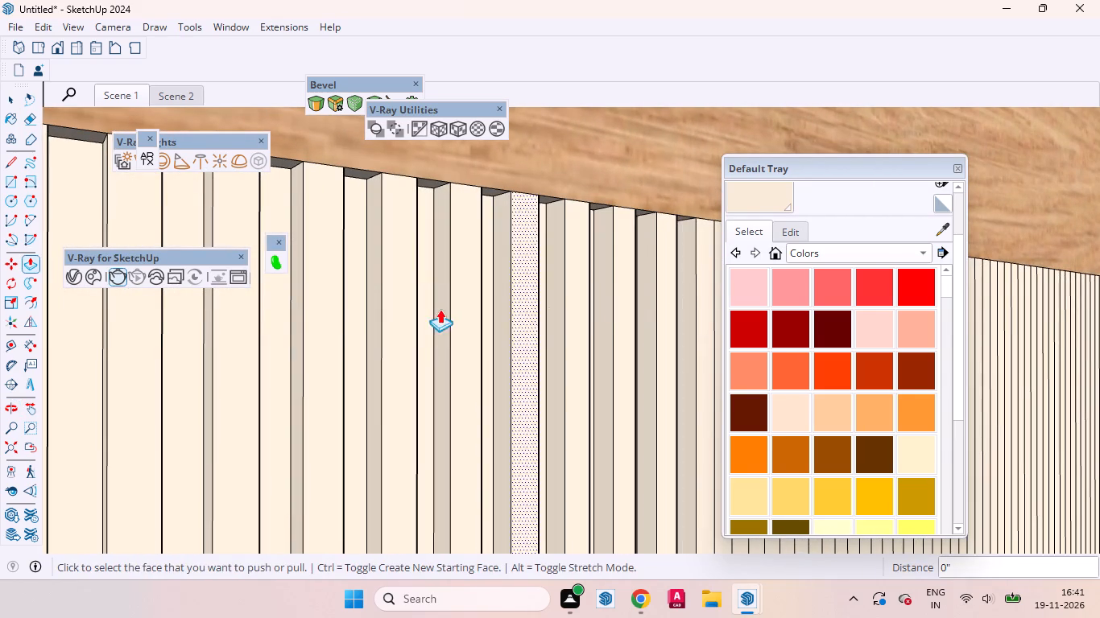
scroll(321, 323, "down", 4)
scroll(646, 265, "up", 9)
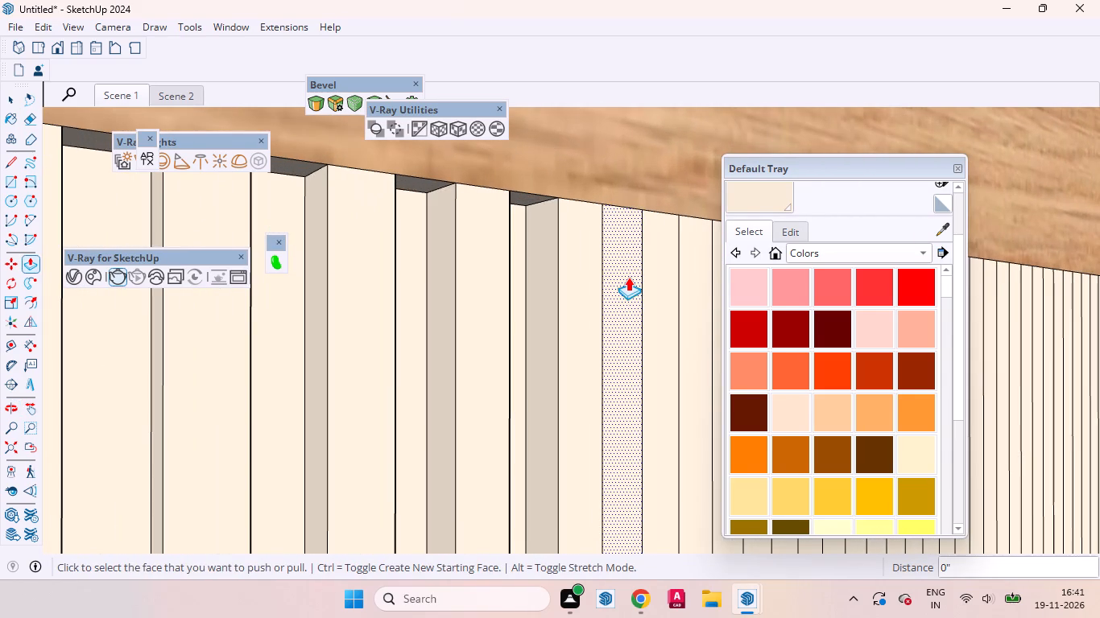
double_click(628, 277)
double_click(696, 282)
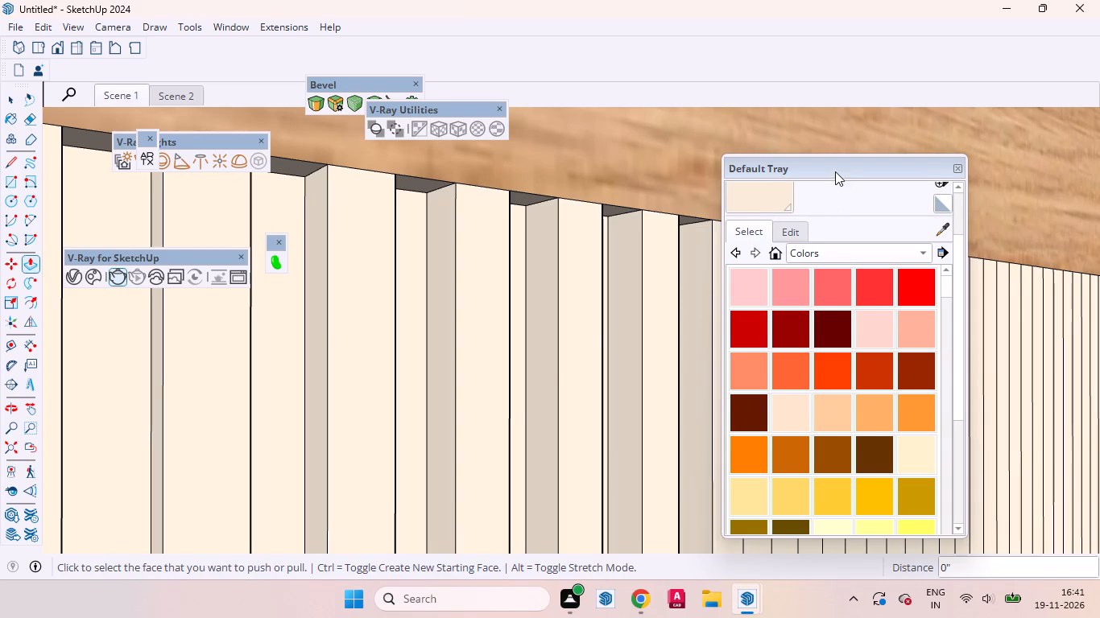
Move the Default Tray clear of the shutter strips and push the next six alternate strips inward to the groove depth.
left_click_drag(835, 171, 828, 572)
double_click(760, 349)
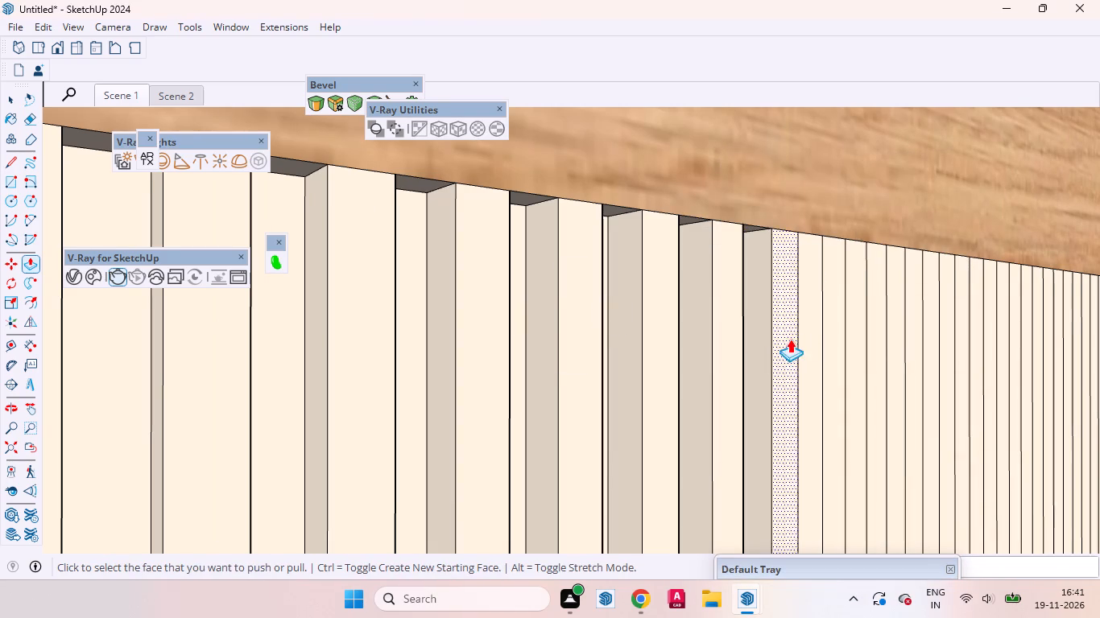
double_click(809, 334)
double_click(854, 331)
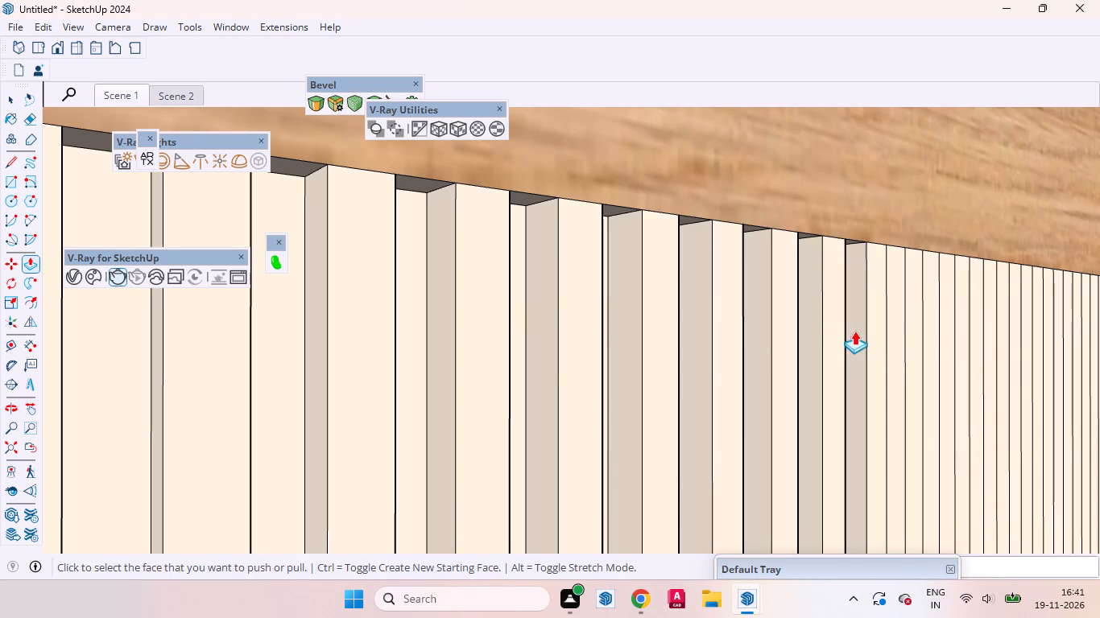
double_click(892, 331)
double_click(930, 329)
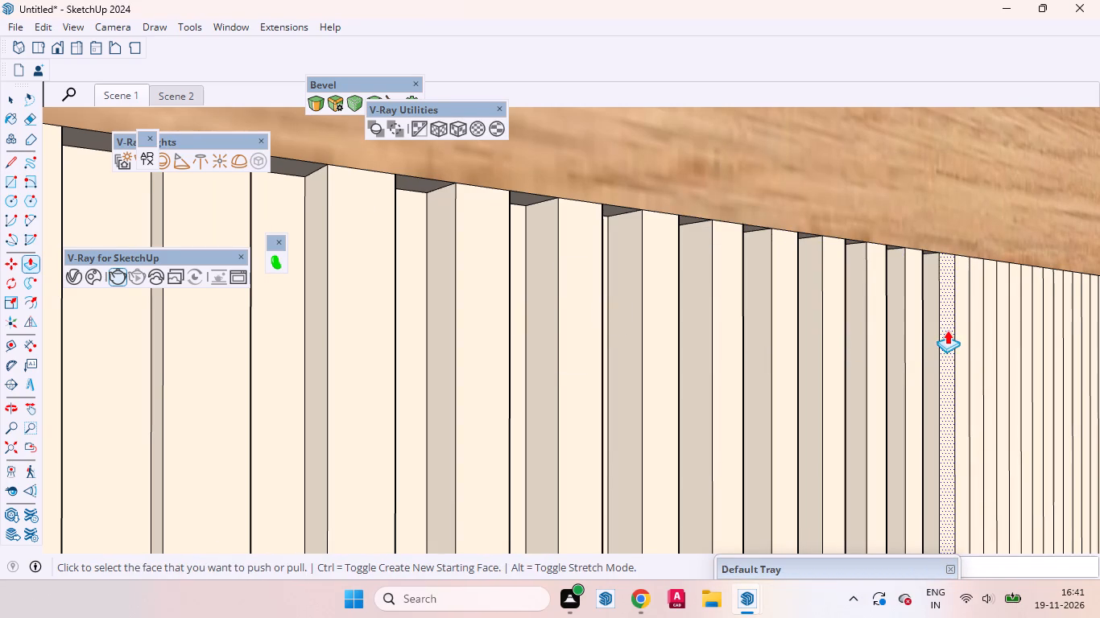
double_click(957, 332)
Continue the grooves along the shutter by pushing six more alternate strips inward to the matching depth.
scroll(503, 385, "down", 4)
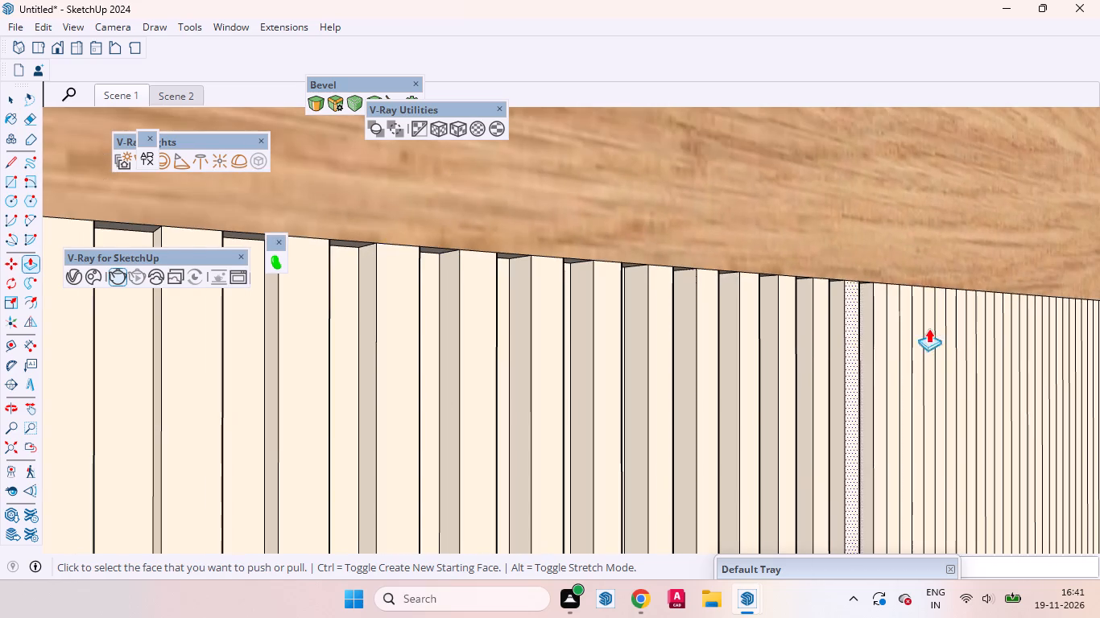
scroll(948, 323, "up", 10)
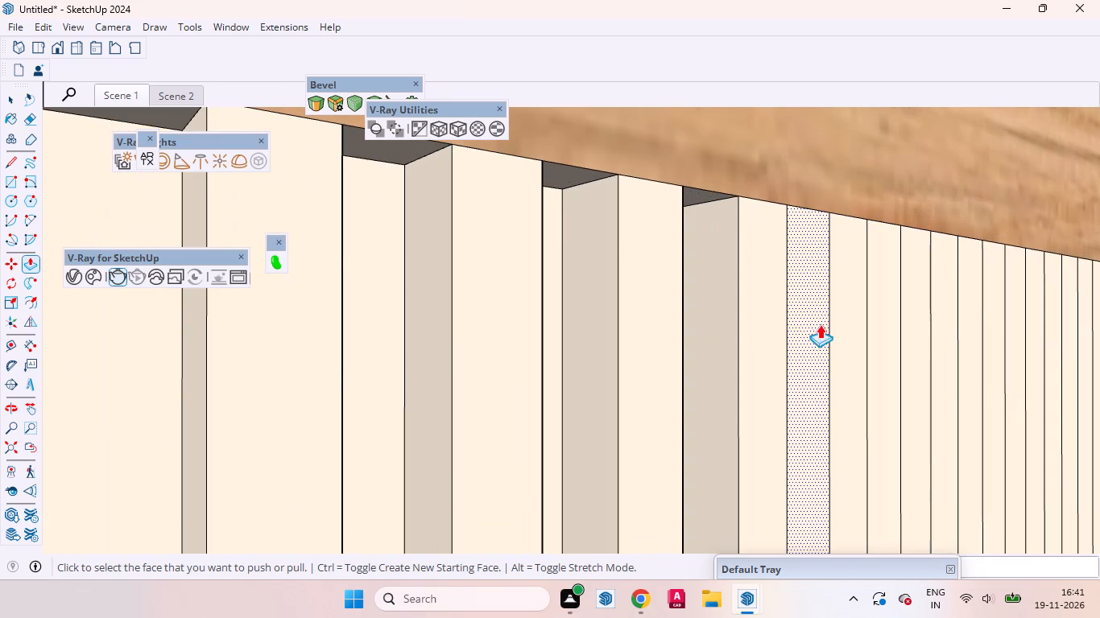
double_click(808, 322)
double_click(883, 320)
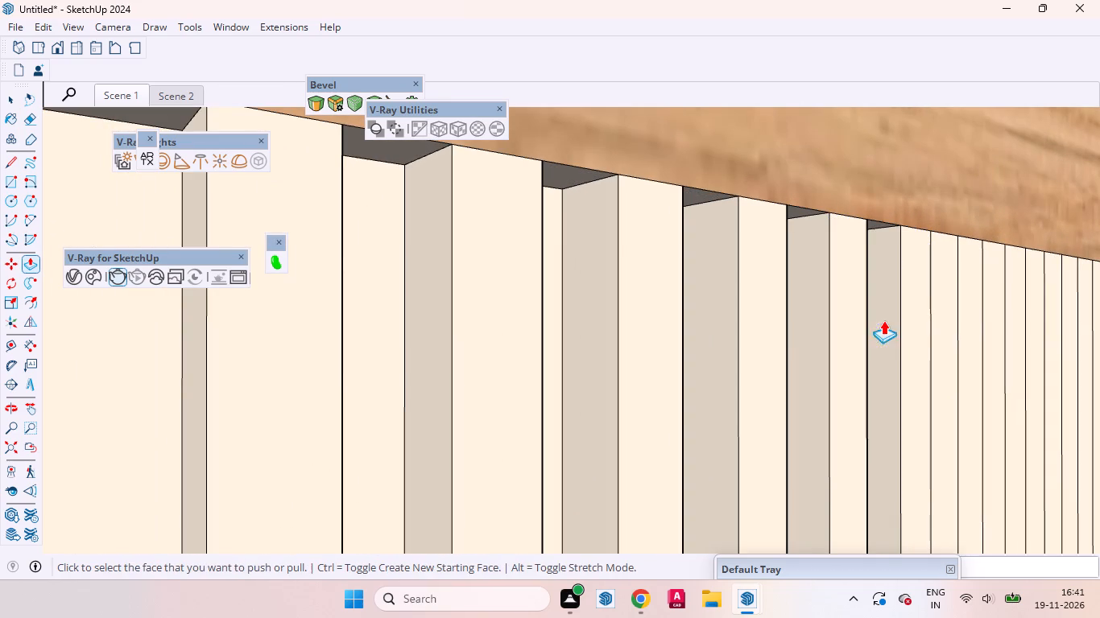
double_click(937, 320)
double_click(988, 324)
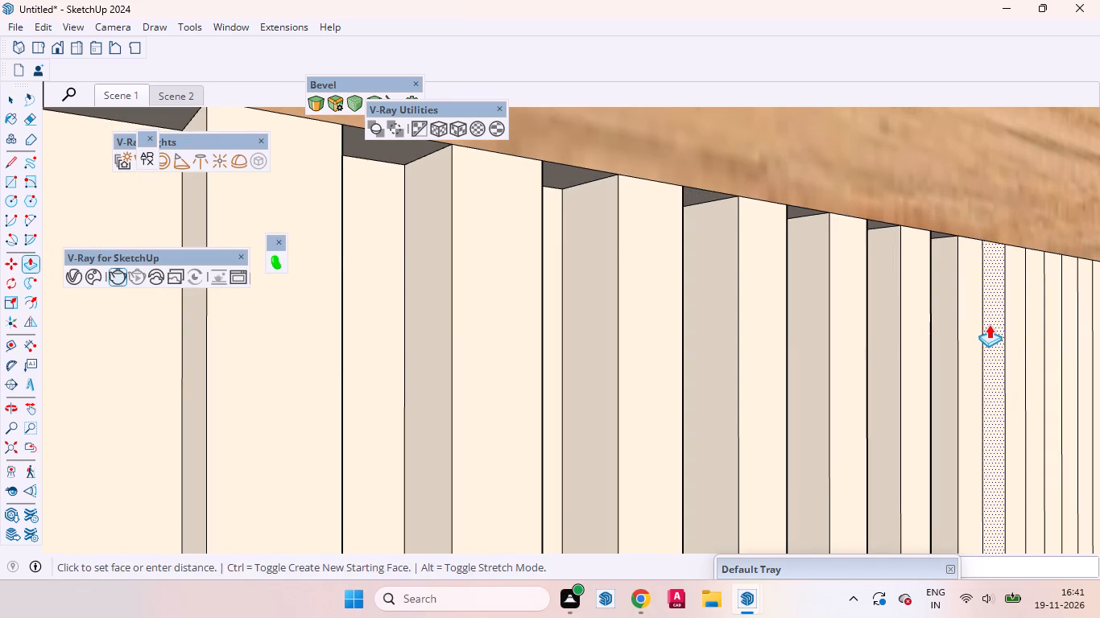
double_click(1034, 328)
double_click(1069, 329)
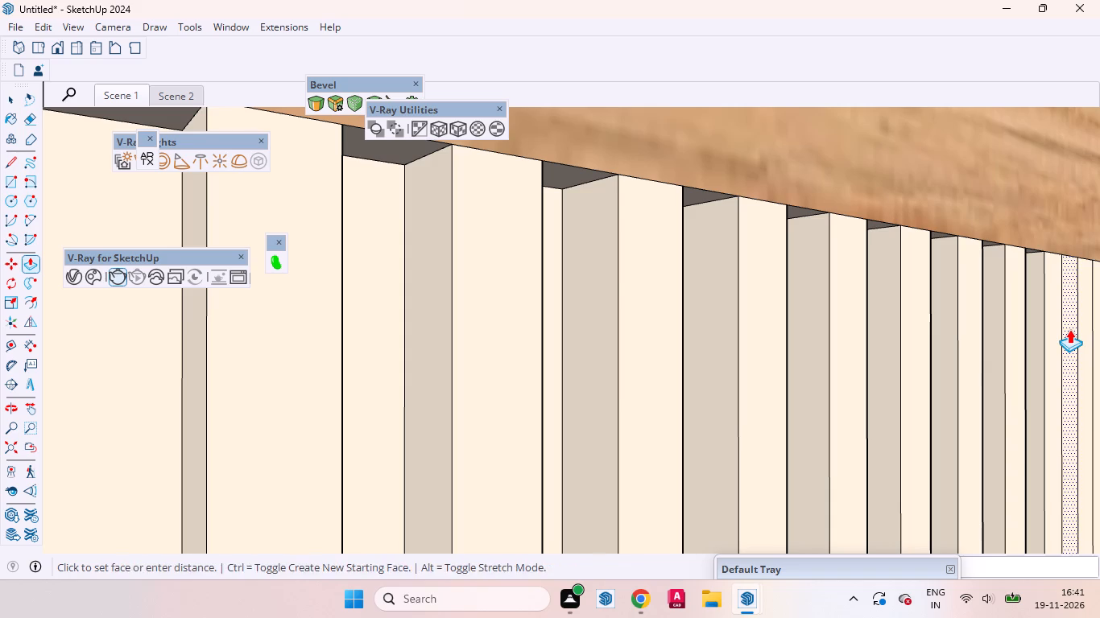
Push seven further alternate strips inward to the groove depth, leaving one raised strip between each pair of grooves.
scroll(529, 383, "down", 8)
scroll(1023, 359, "up", 8)
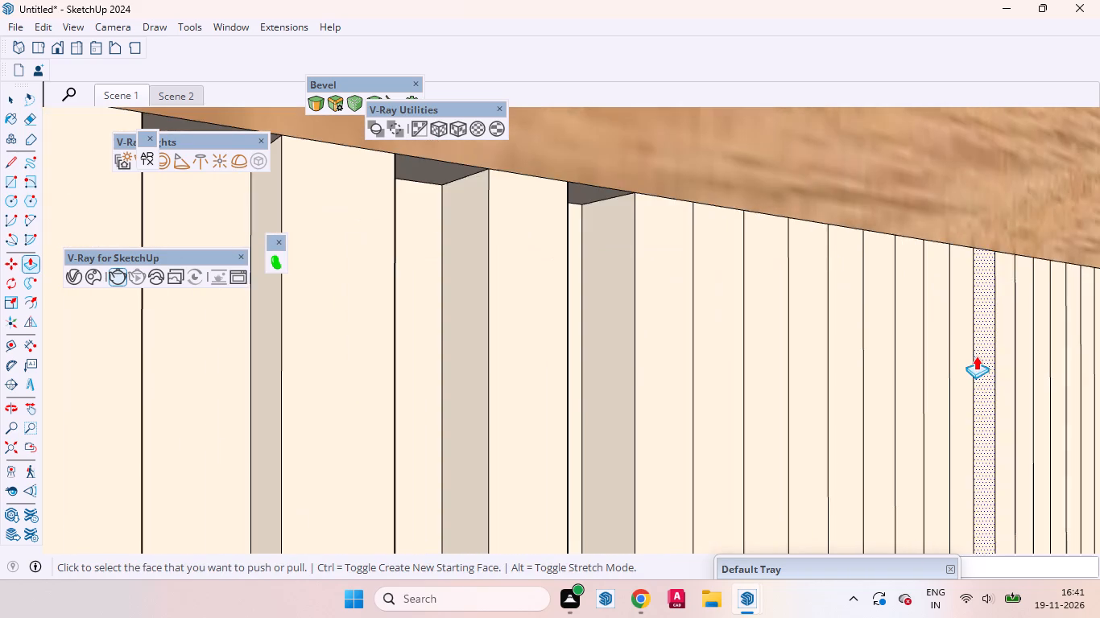
scroll(596, 378, "down", 3)
scroll(726, 356, "up", 3)
double_click(689, 348)
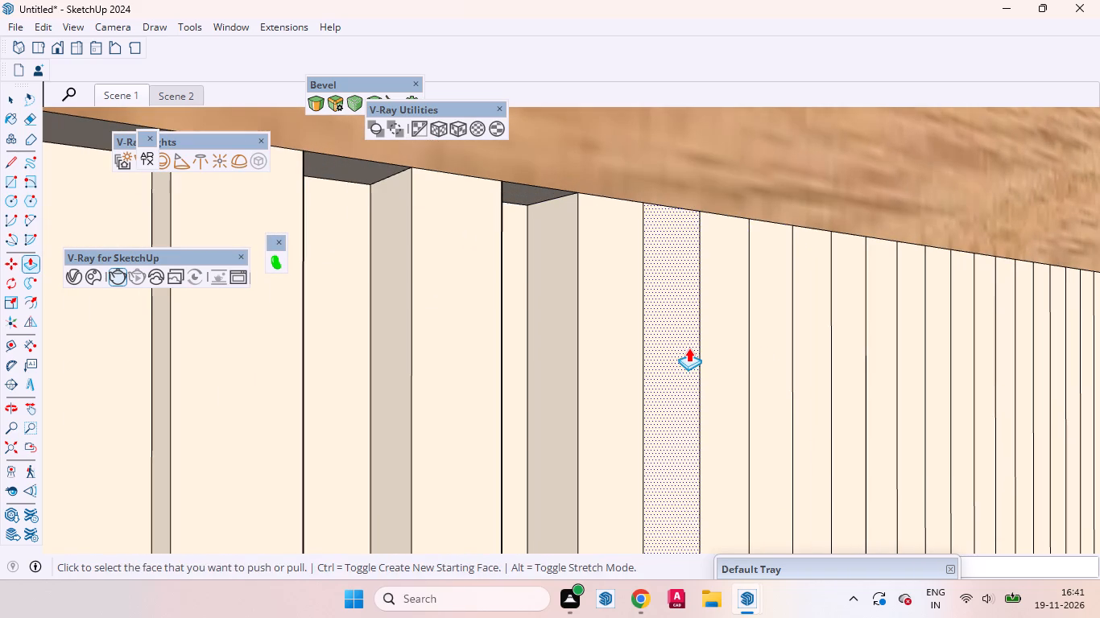
double_click(768, 353)
double_click(839, 352)
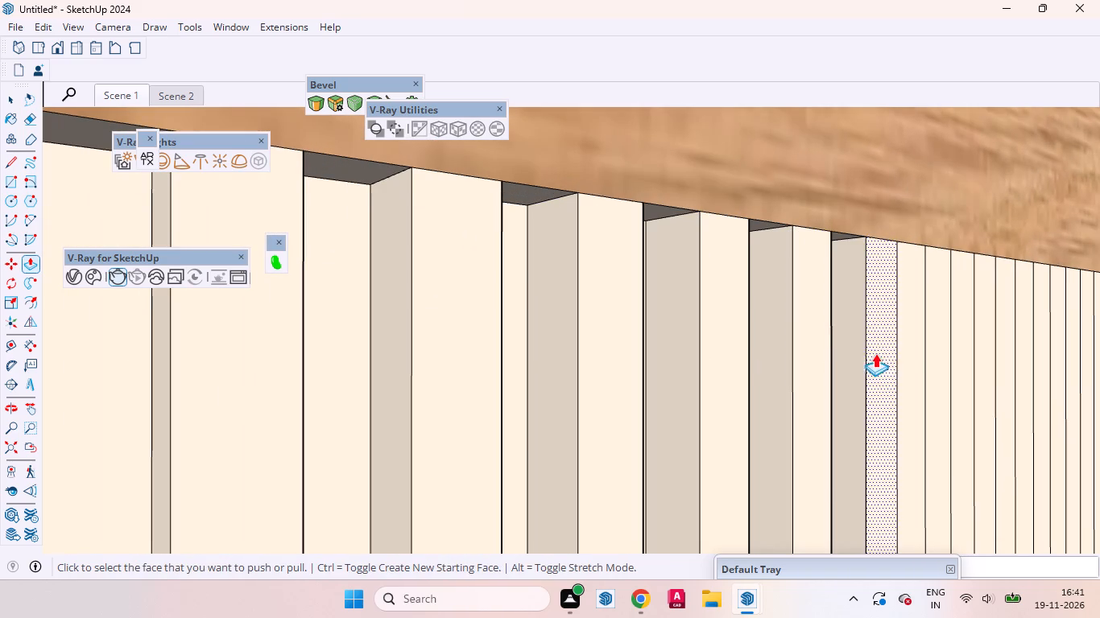
double_click(904, 360)
double_click(969, 361)
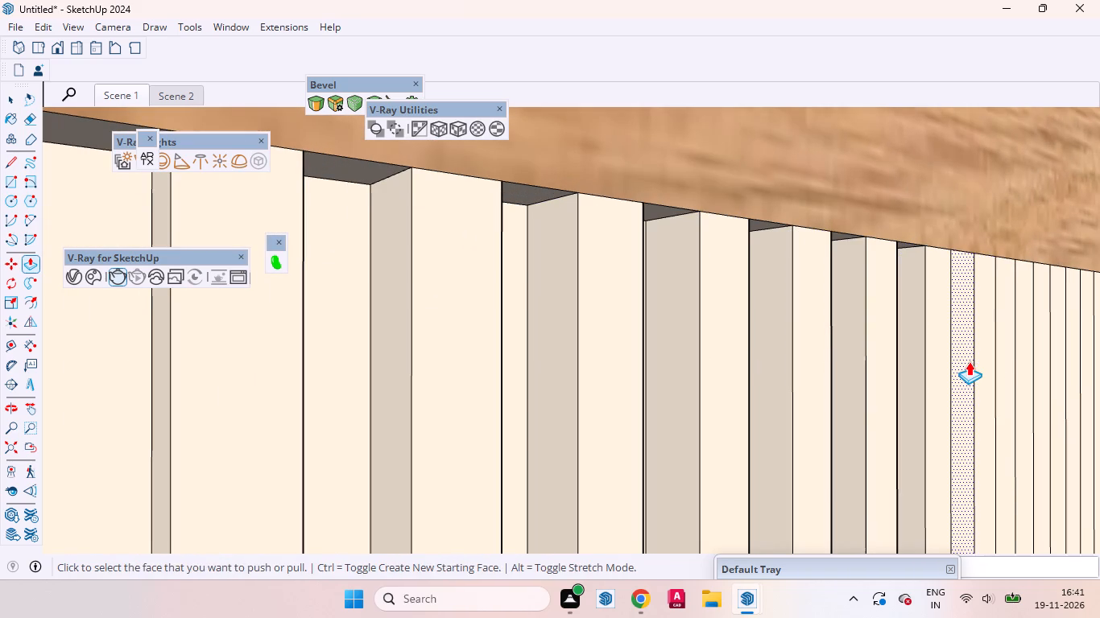
double_click(1001, 359)
double_click(1035, 359)
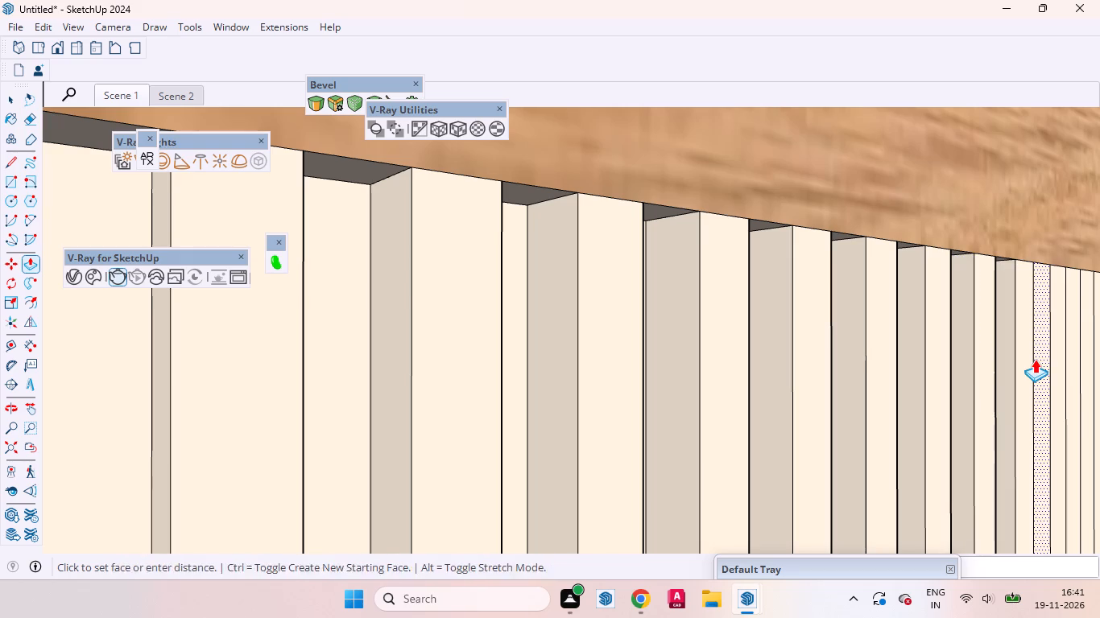
Recess the next four alternate strips after the last groove by the same push distance.
scroll(470, 382, "down", 7)
scroll(834, 377, "up", 8)
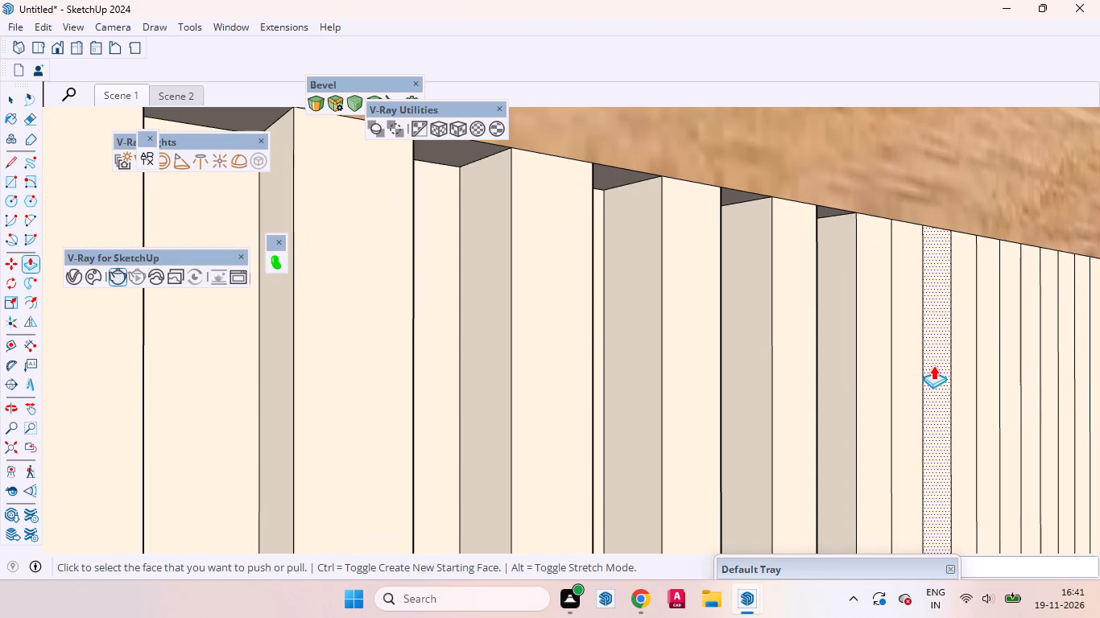
double_click(916, 361)
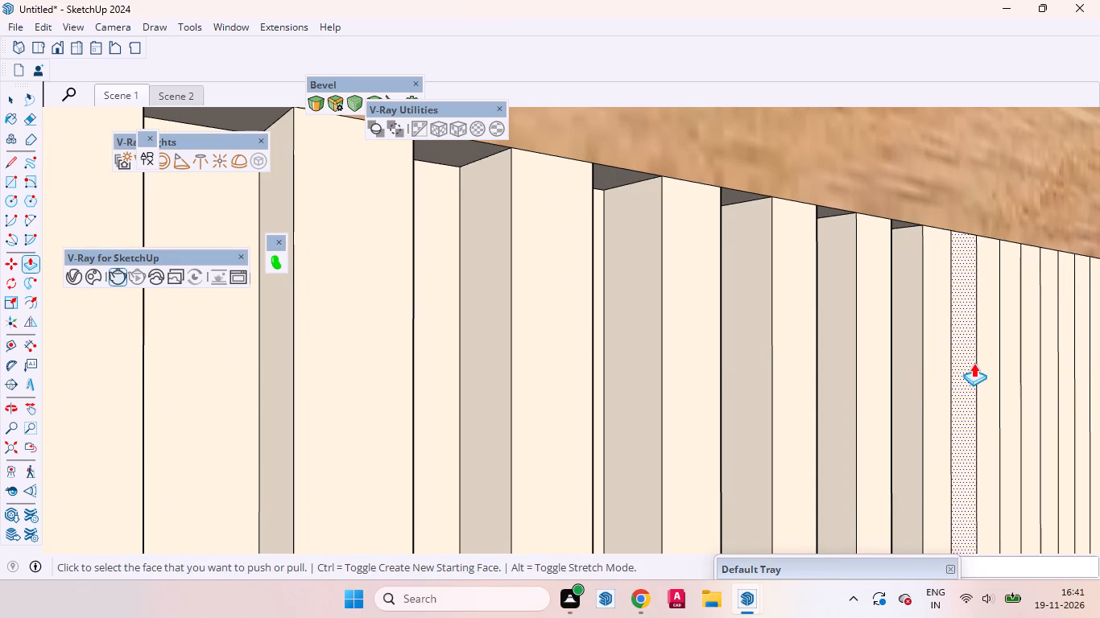
double_click(962, 367)
double_click(1010, 366)
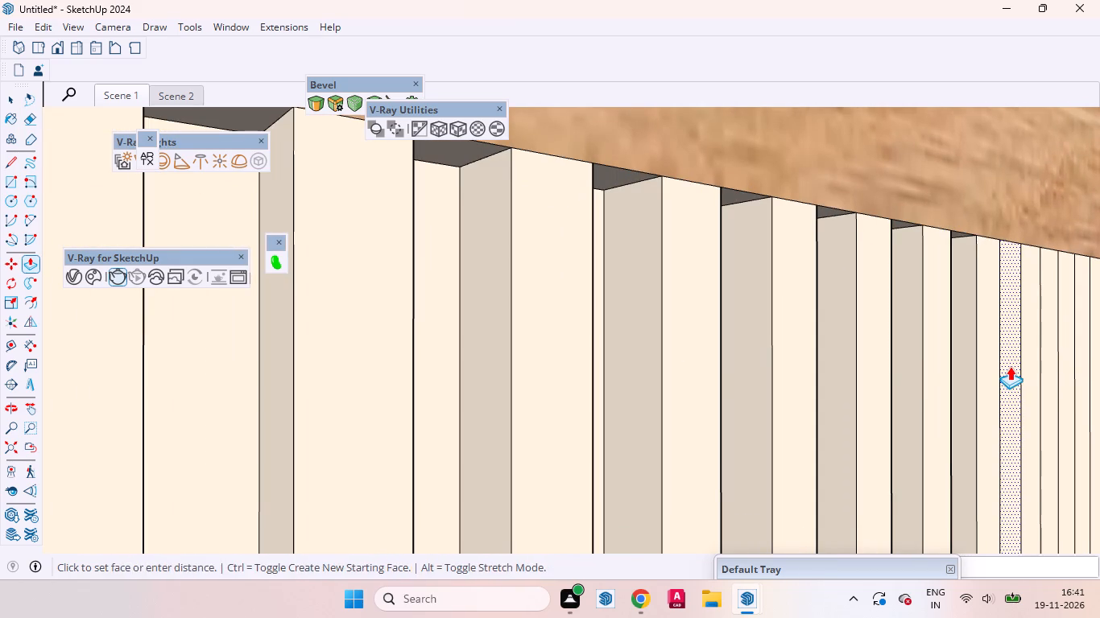
double_click(1048, 367)
Push the following six alternate strips inward to the groove depth, continuing toward the shutter's far dashed guide line.
scroll(643, 394, "down", 8)
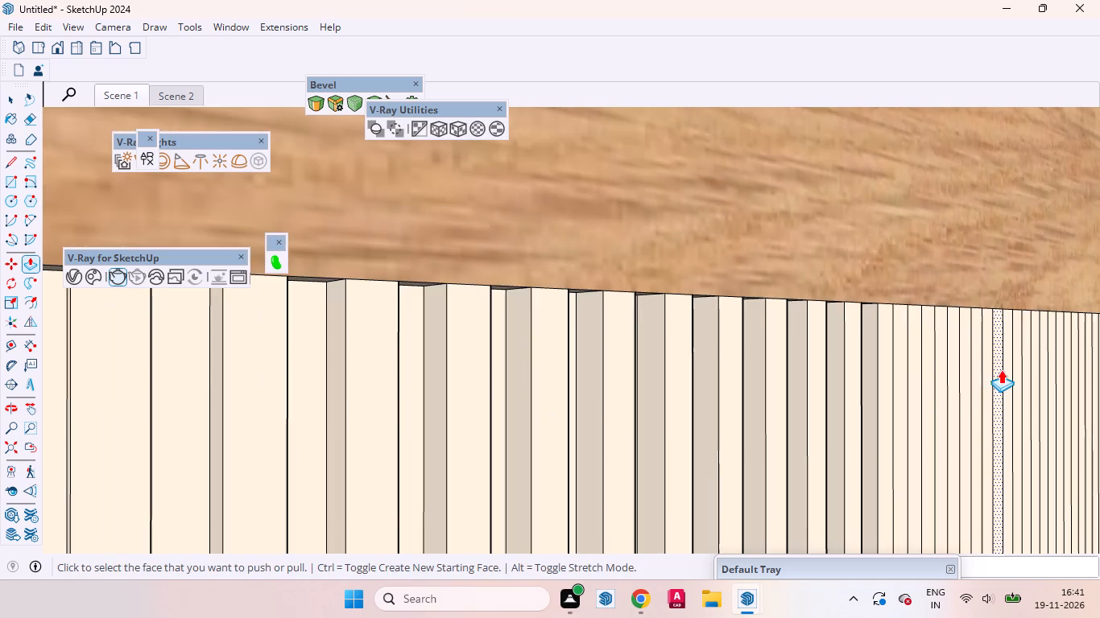
scroll(1001, 369, "up", 4)
scroll(861, 344, "up", 1)
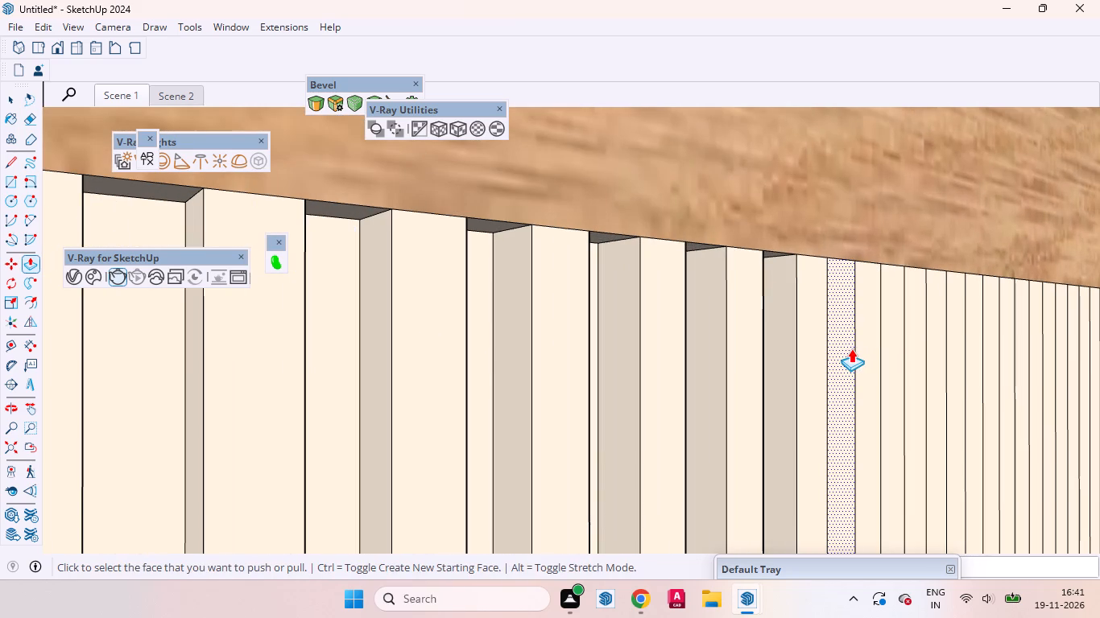
double_click(846, 351)
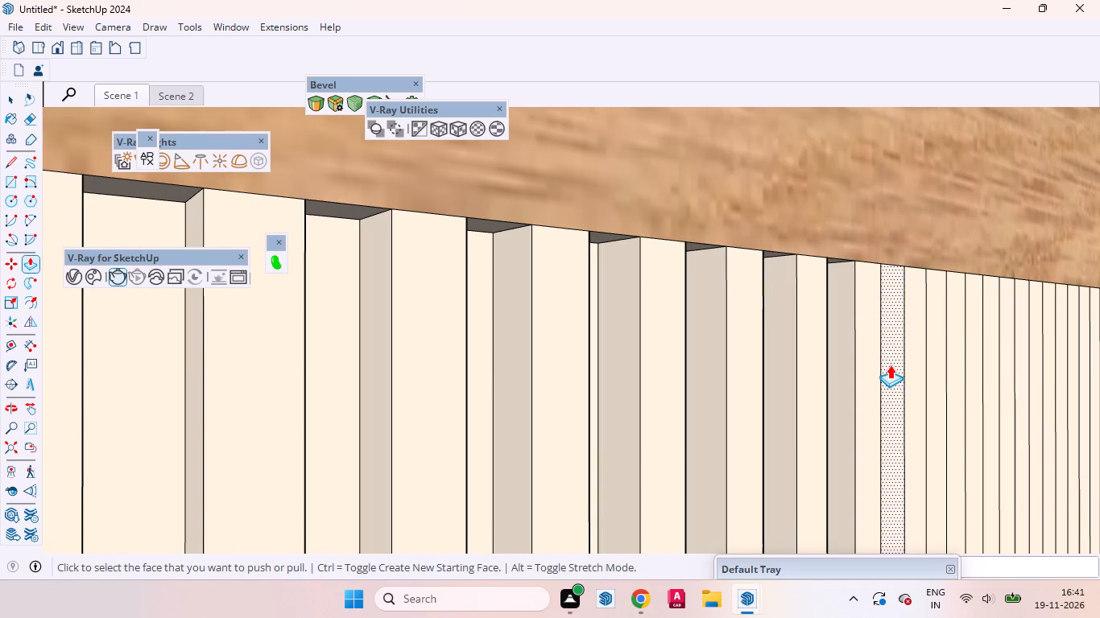
double_click(890, 365)
double_click(934, 370)
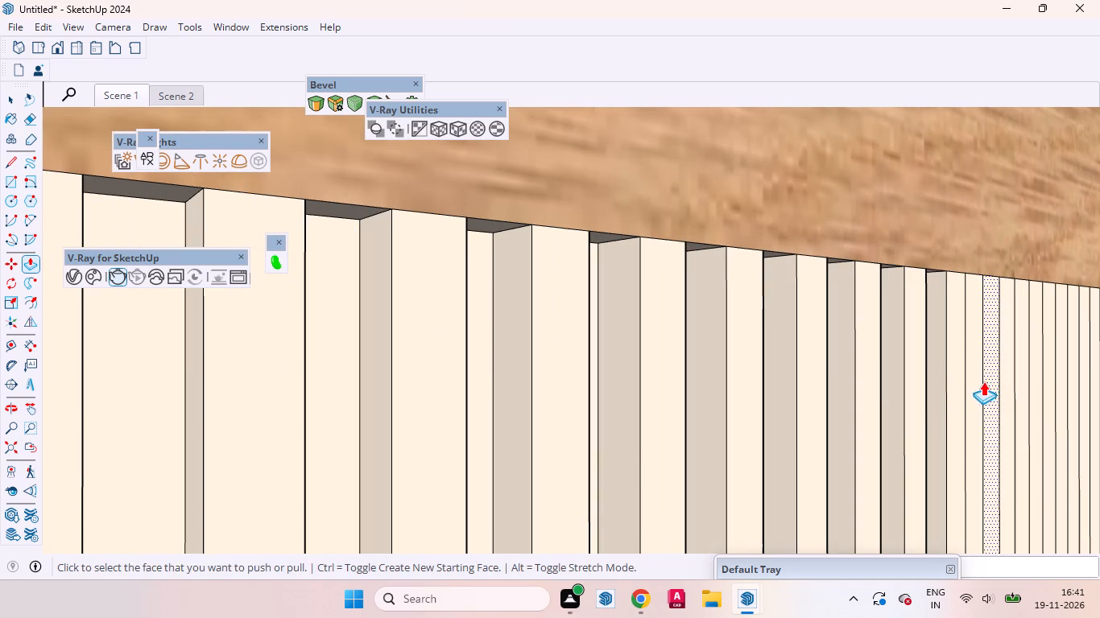
double_click(980, 381)
double_click(1004, 388)
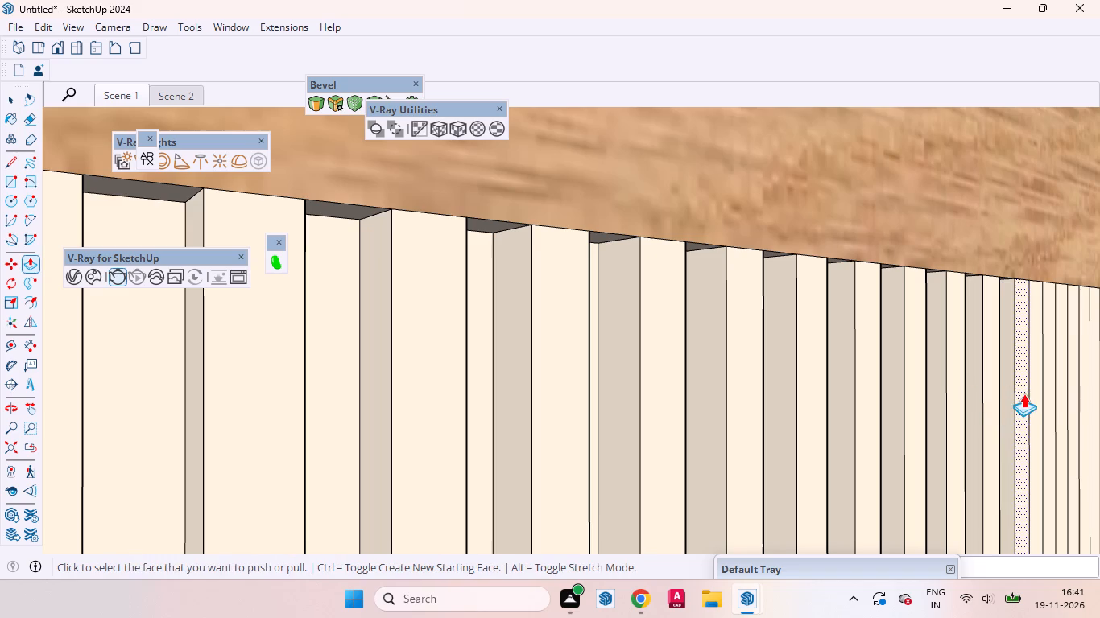
double_click(1032, 397)
Push six more alternate strips of the shutter inward to the groove depth, moving on toward the far dashed guide line.
scroll(501, 364, "down", 8)
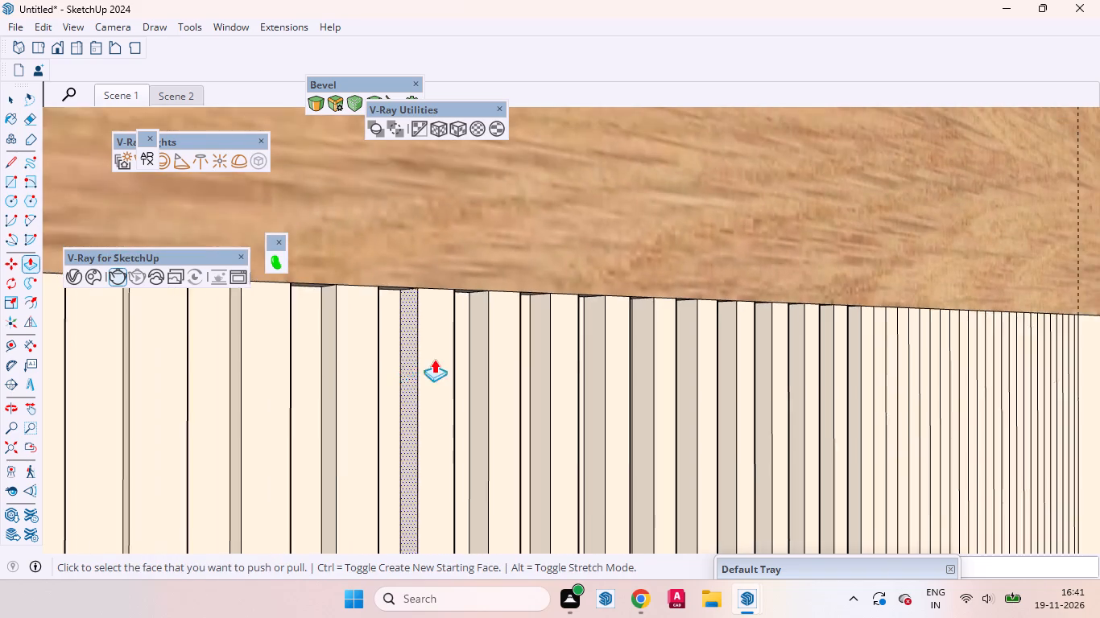
scroll(780, 352, "up", 5)
scroll(853, 352, "up", 3)
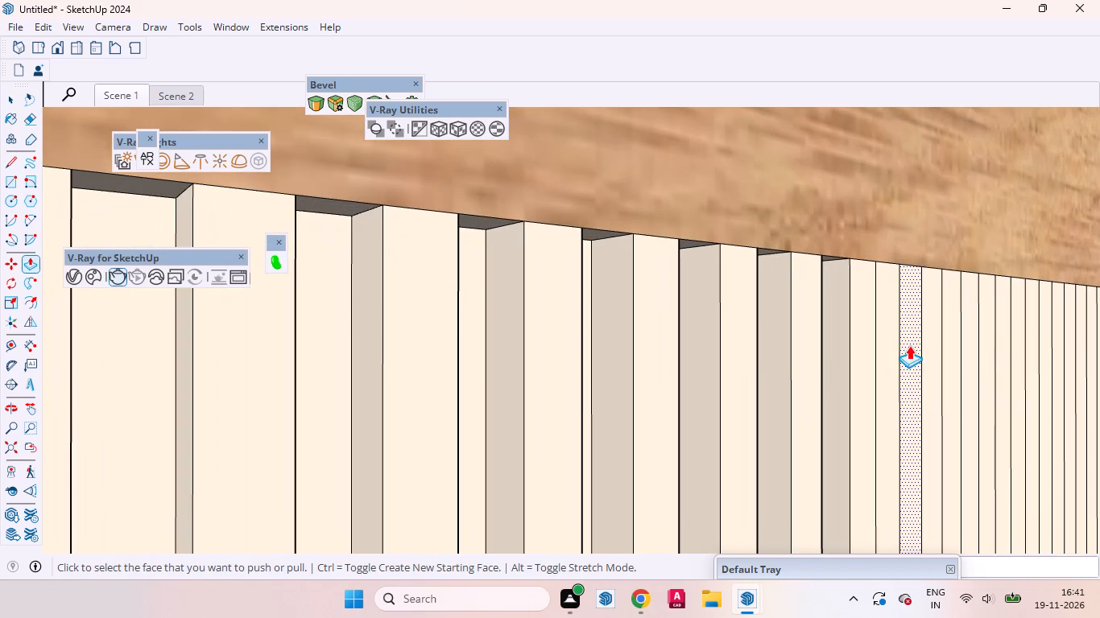
middle_click_drag(903, 354, 887, 355)
double_click(887, 359)
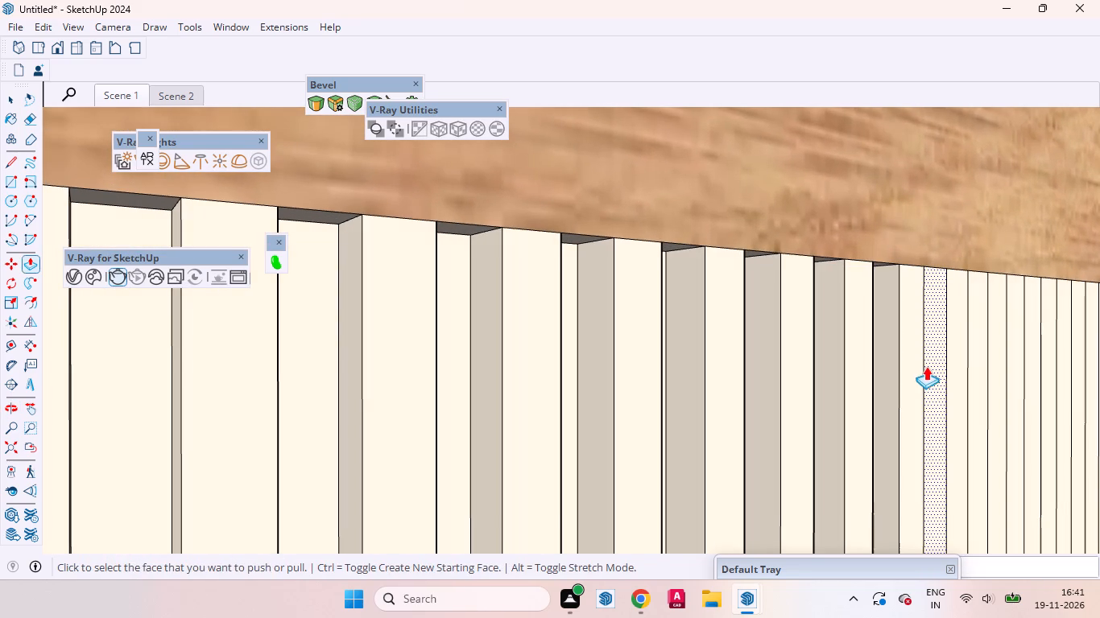
double_click(930, 369)
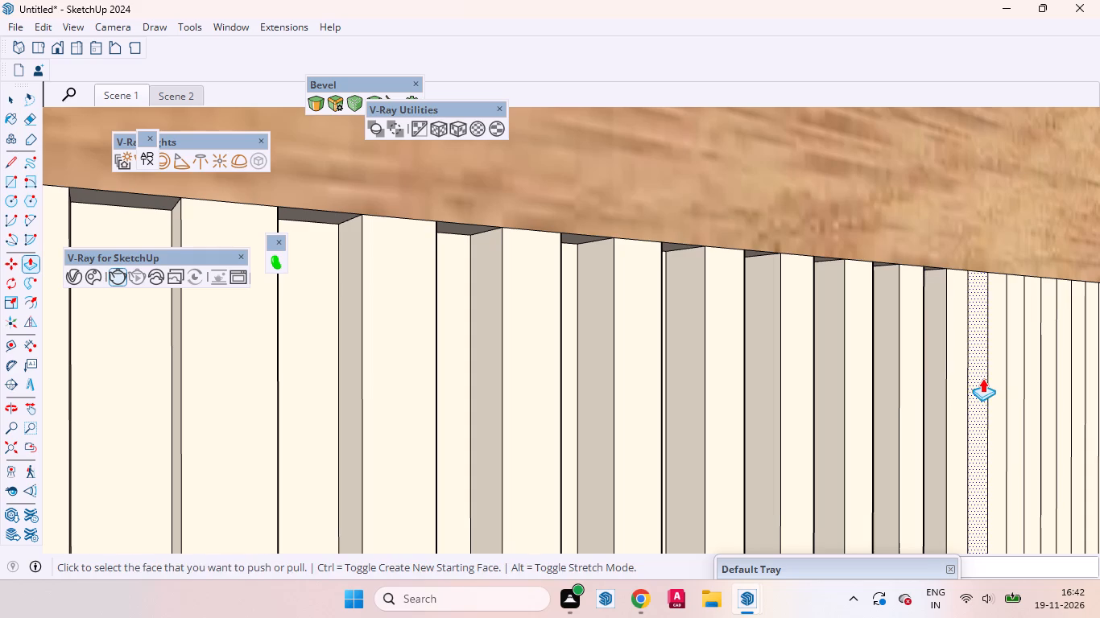
double_click(982, 378)
double_click(1013, 389)
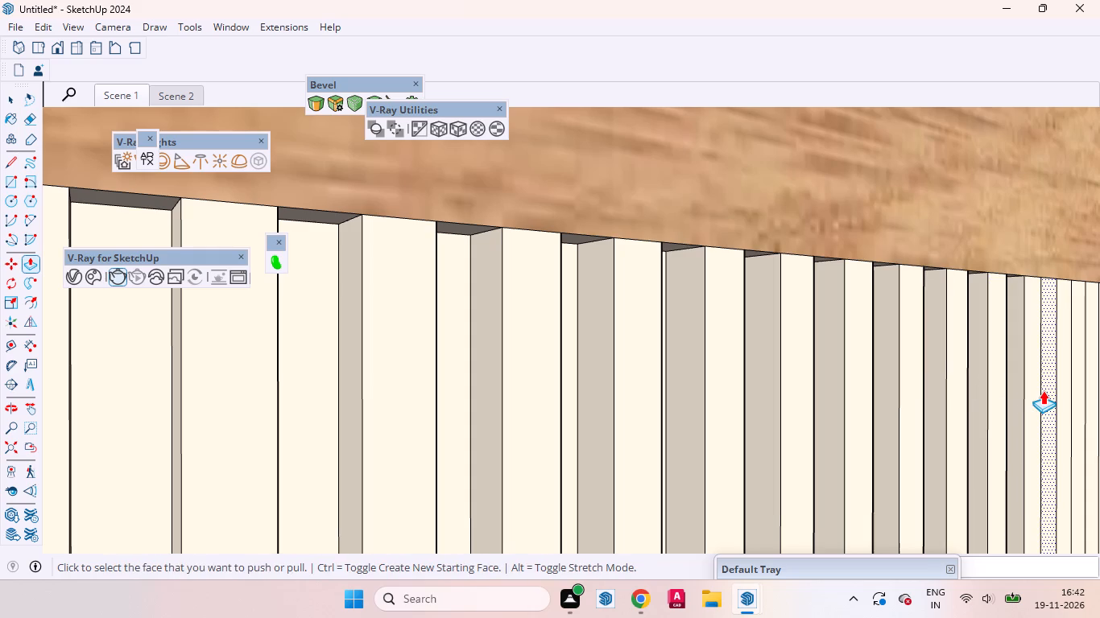
double_click(1043, 390)
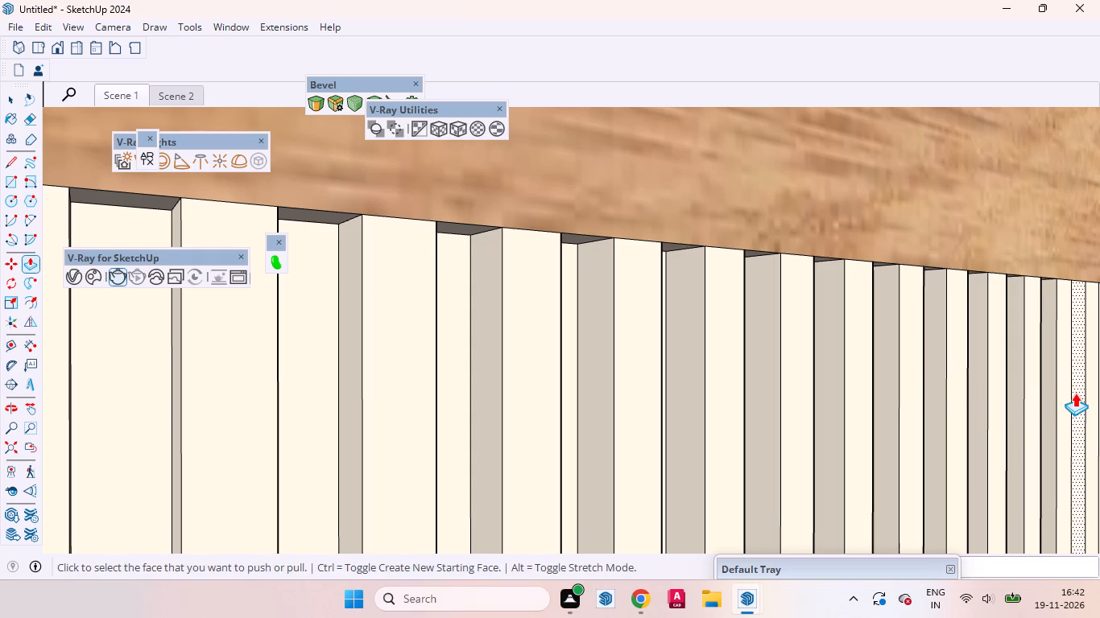
double_click(1075, 393)
Recess the following four alternate strips to the same groove depth, keeping one raised strip between neighbouring grooves.
scroll(650, 401, "down", 4)
scroll(1099, 362, "up", 4)
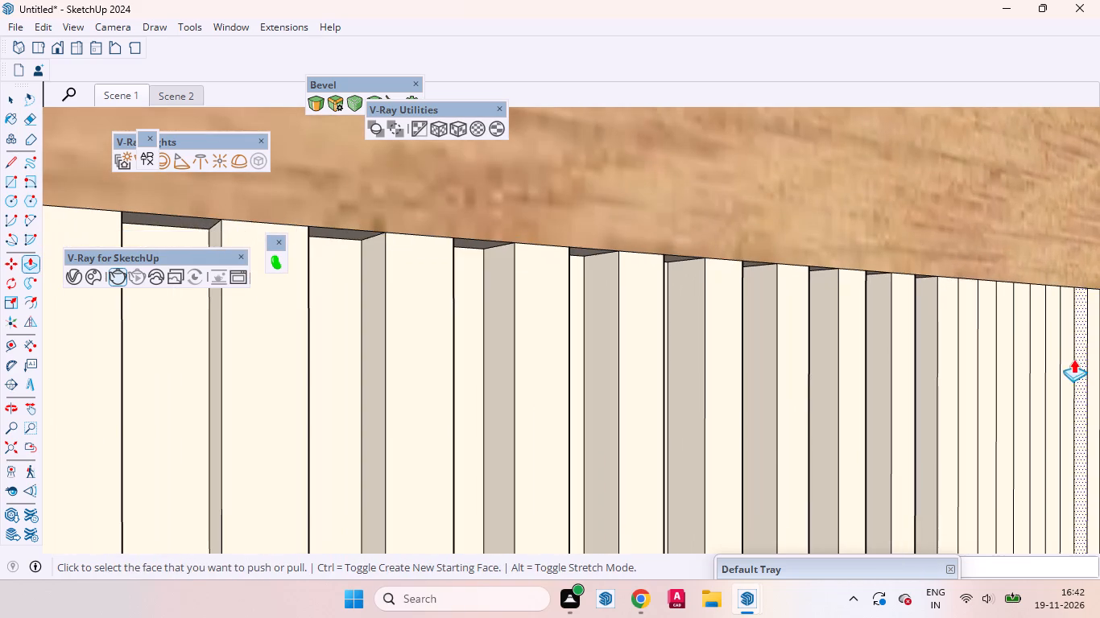
scroll(1027, 344, "up", 2)
middle_click_drag(941, 339, 699, 326)
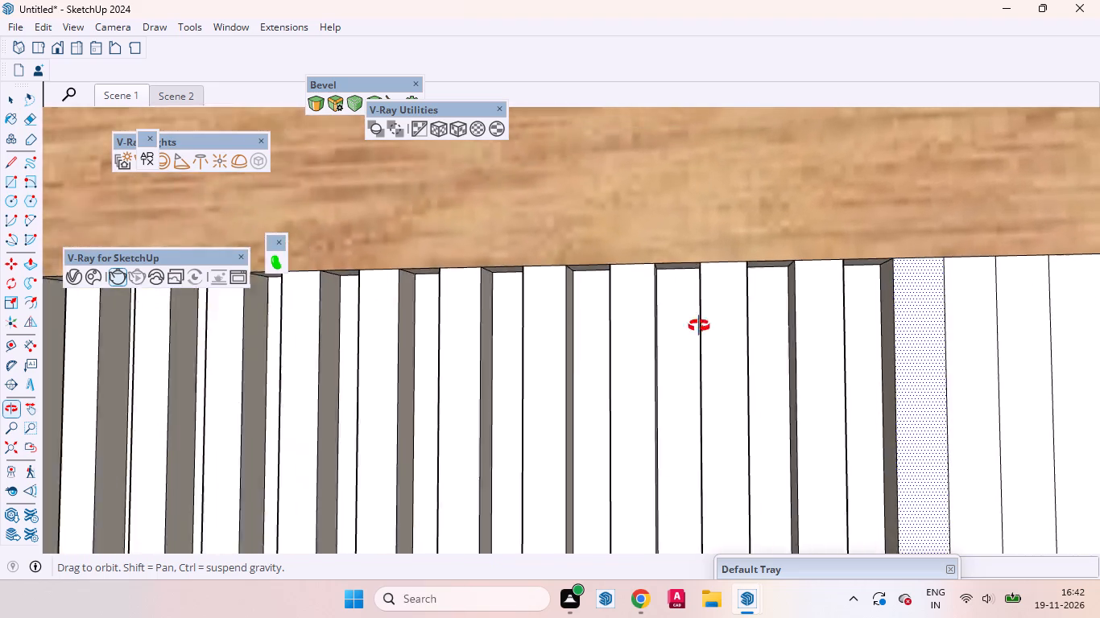
middle_click_drag(699, 326, 796, 352)
double_click(962, 347)
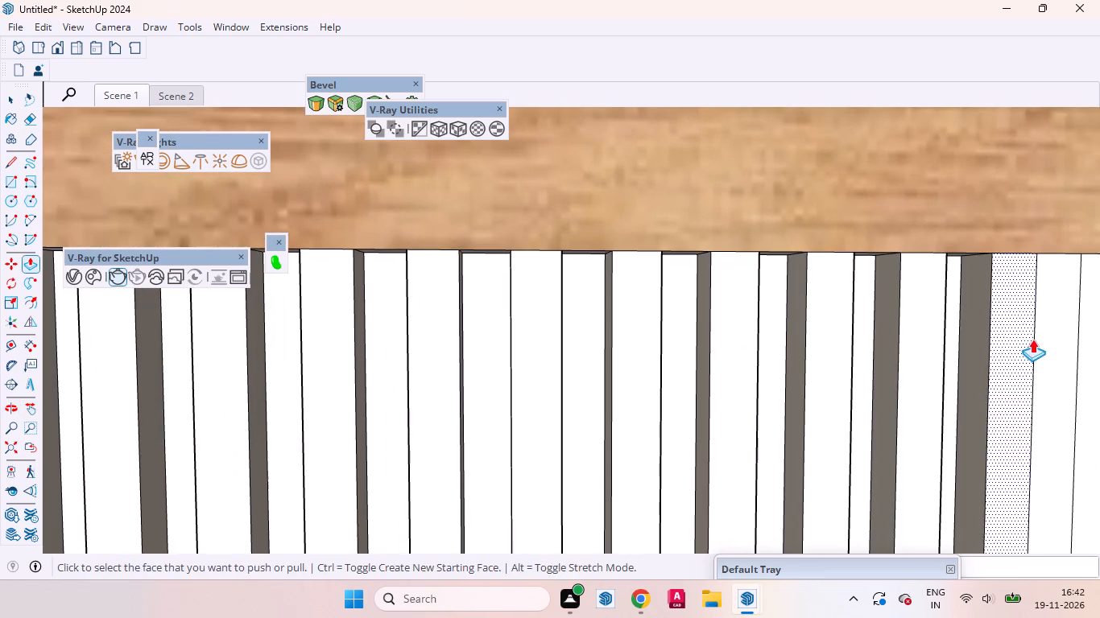
double_click(1043, 339)
scroll(702, 348, "down", 4)
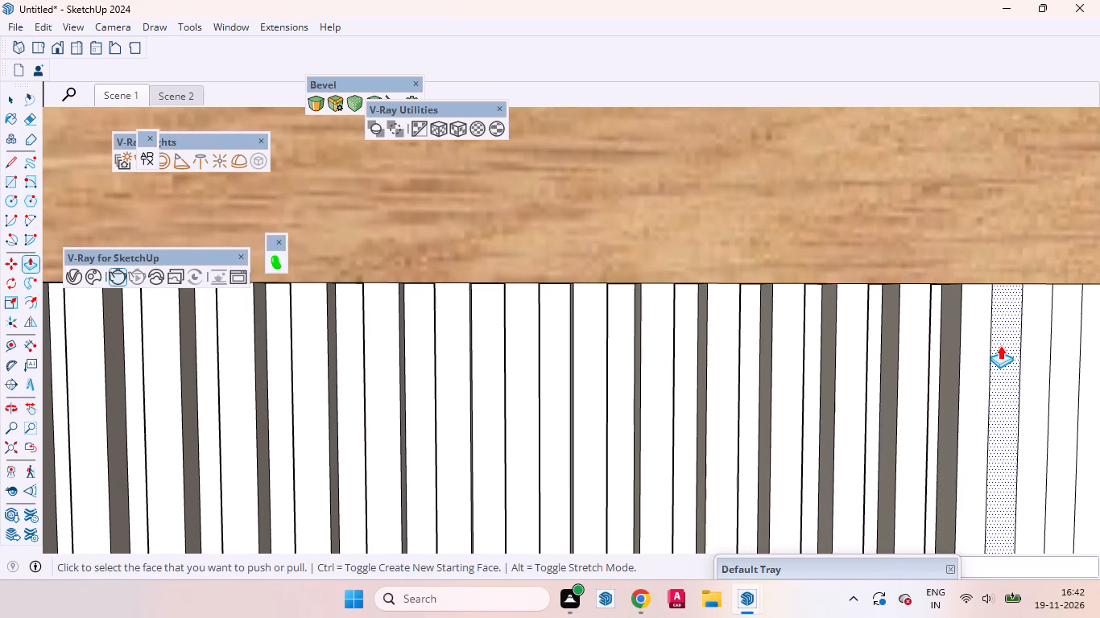
double_click(1000, 345)
double_click(1063, 347)
Finish the fluted section by pushing the last three alternate strips inward to the groove depth, up to the dashed guide line.
scroll(725, 354, "down", 7)
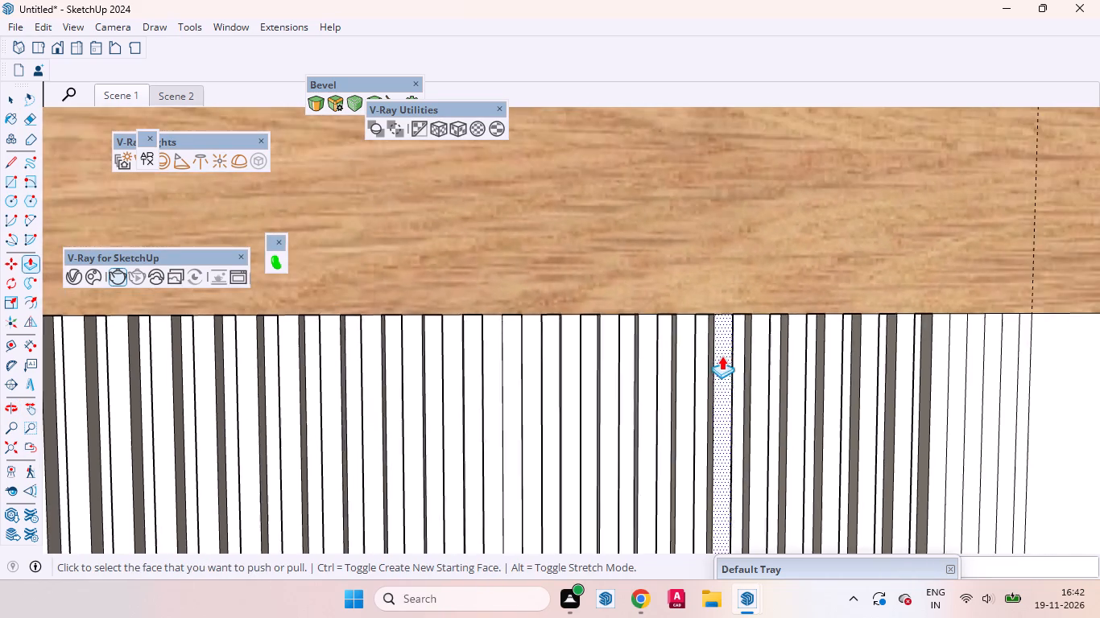
scroll(944, 352, "up", 9)
double_click(932, 349)
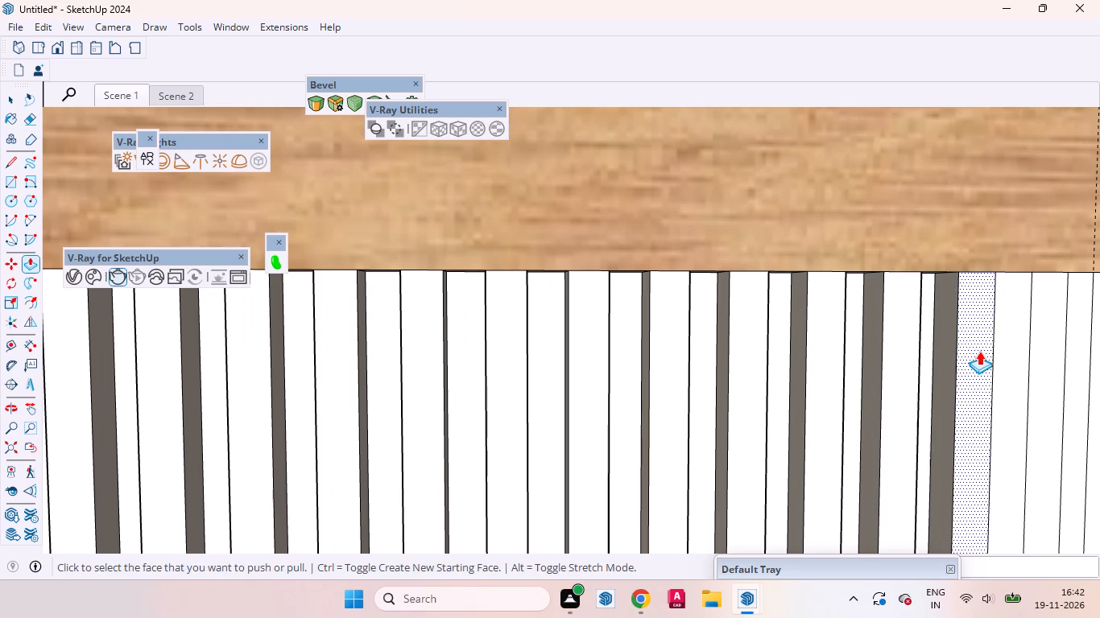
middle_click_drag(968, 355, 816, 299)
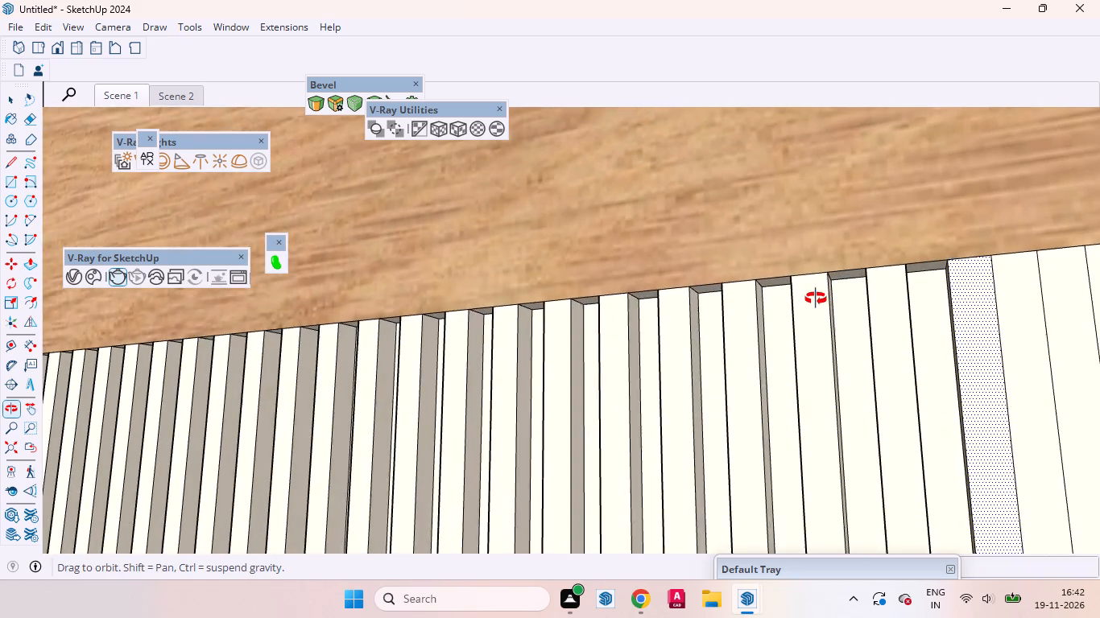
middle_click_drag(816, 299, 815, 308)
double_click(1008, 331)
scroll(834, 348, "down", 4)
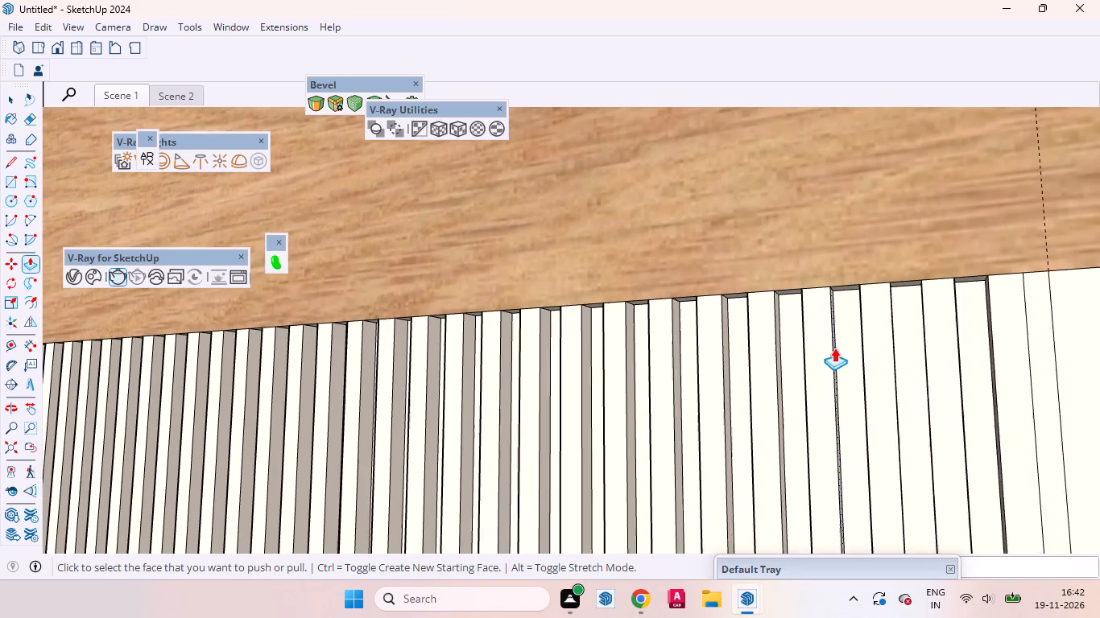
double_click(1018, 348)
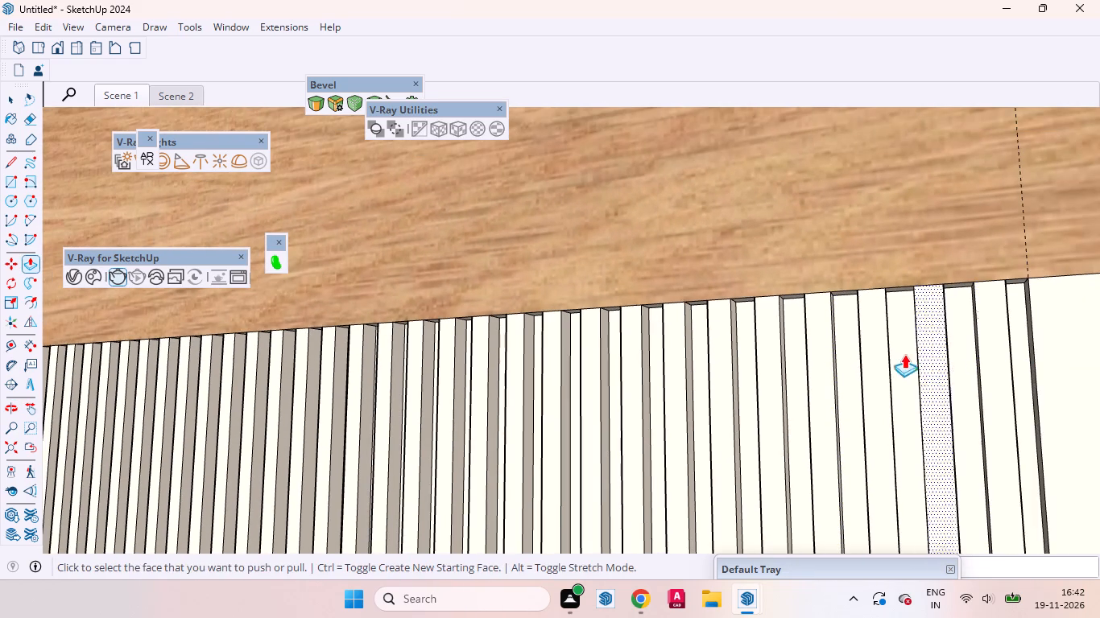
scroll(903, 352, "up", 1)
scroll(903, 352, "down", 20)
scroll(903, 352, "down", 10)
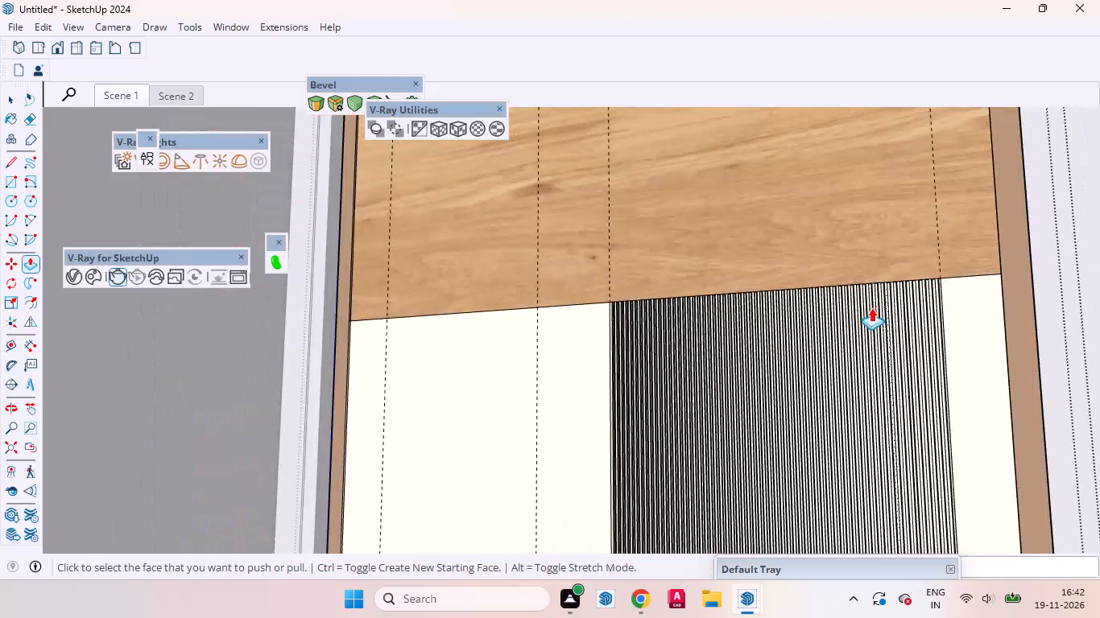
scroll(871, 307, "down", 11)
key("space")
Delete the vertical dashed guide lines running through the wardrobe shutter, from inside the shutter's group.
middle_click_drag(808, 347, 829, 385)
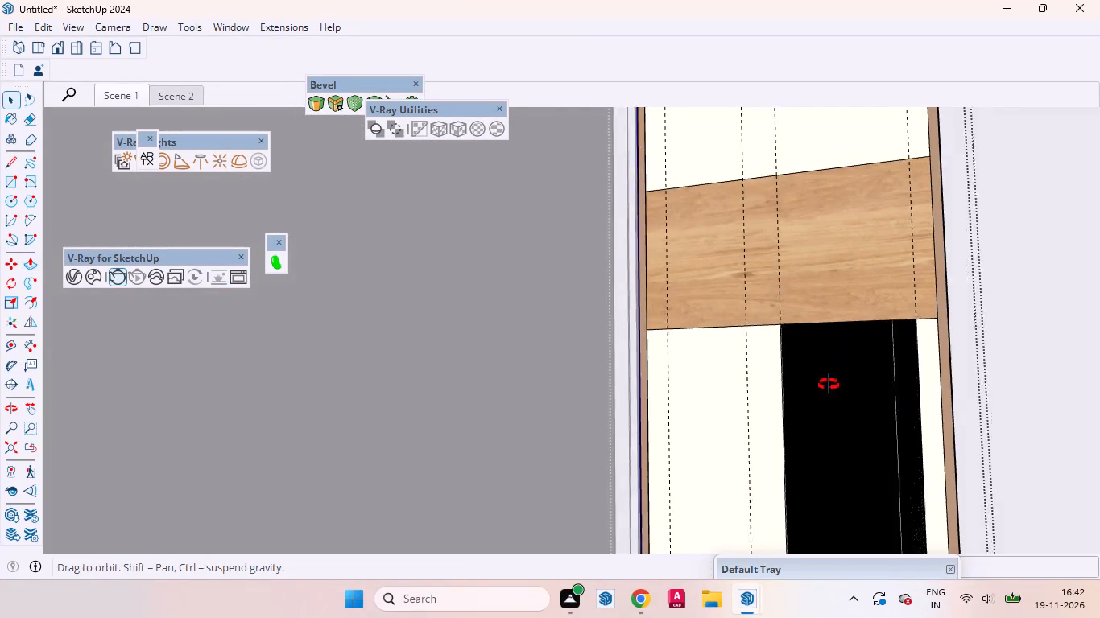
middle_click_drag(829, 385, 881, 474)
scroll(769, 236, "down", 2)
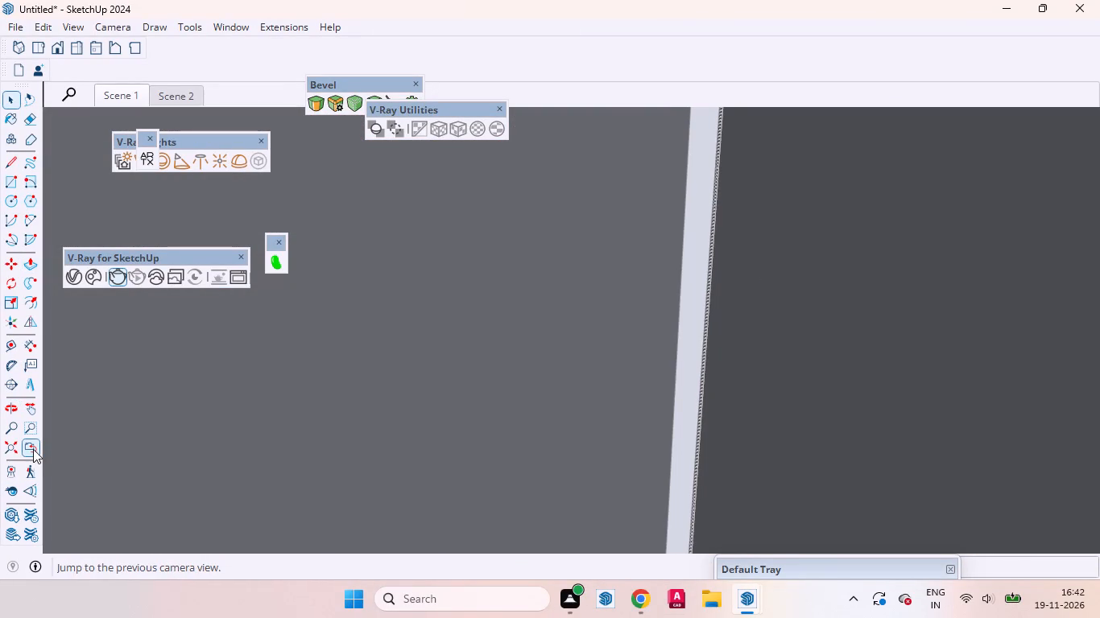
left_click(33, 449)
left_click(29, 443)
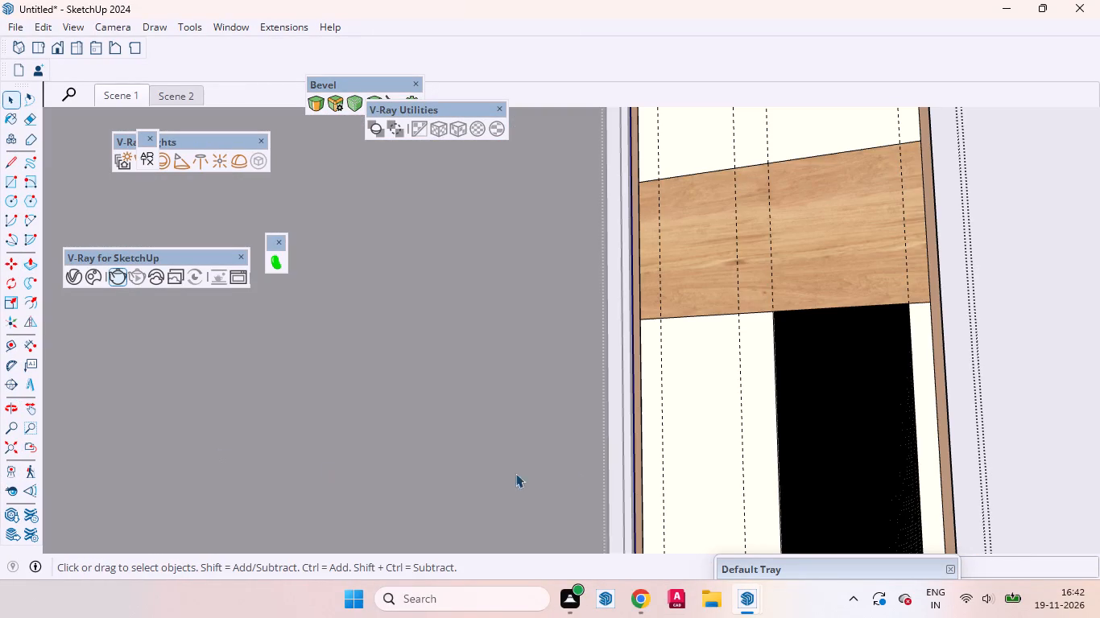
middle_click(646, 387)
scroll(643, 319, "down", 2)
scroll(643, 316, "up", 1)
scroll(643, 311, "down", 11)
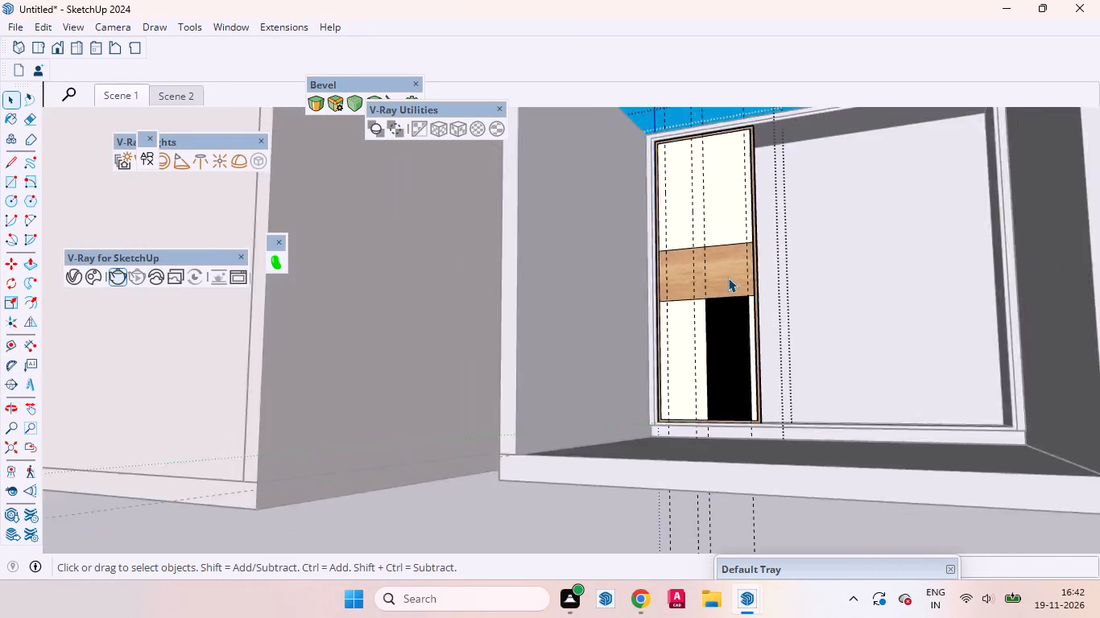
scroll(728, 278, "down", 6)
left_click(768, 163)
left_click_drag(800, 167, 777, 155)
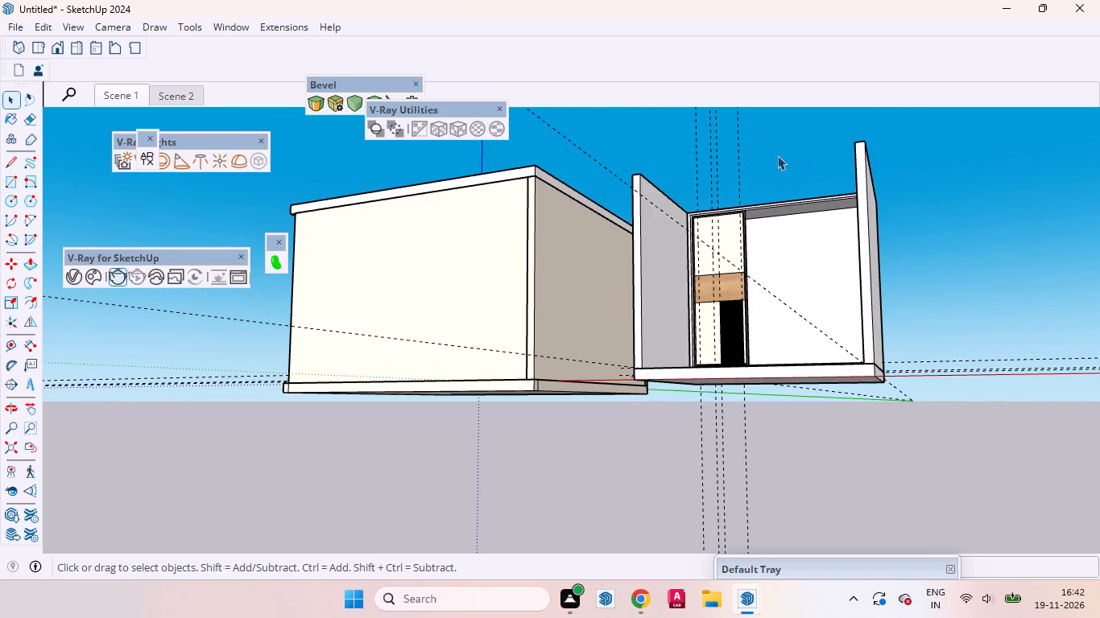
left_click_drag(777, 155, 675, 83)
double_click(722, 236)
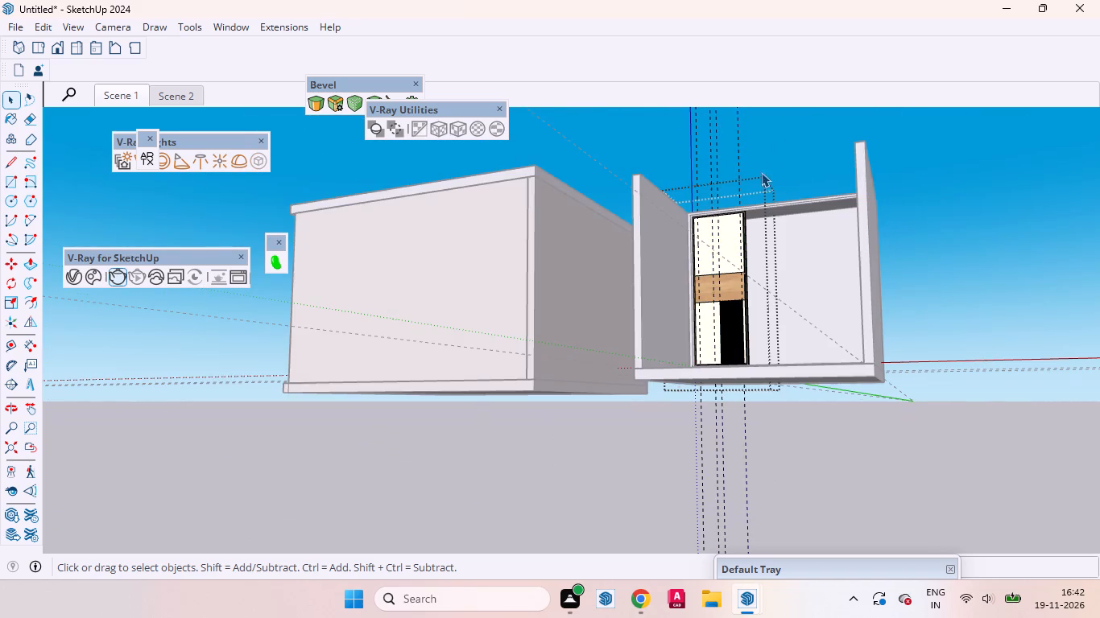
left_click_drag(775, 157, 679, 92)
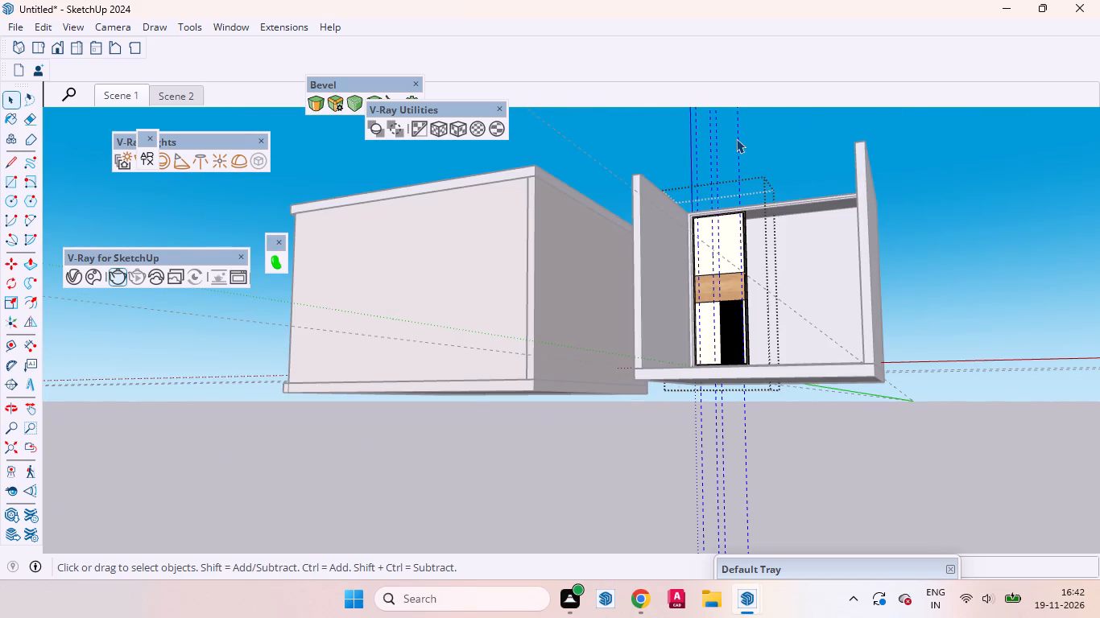
key("Delete")
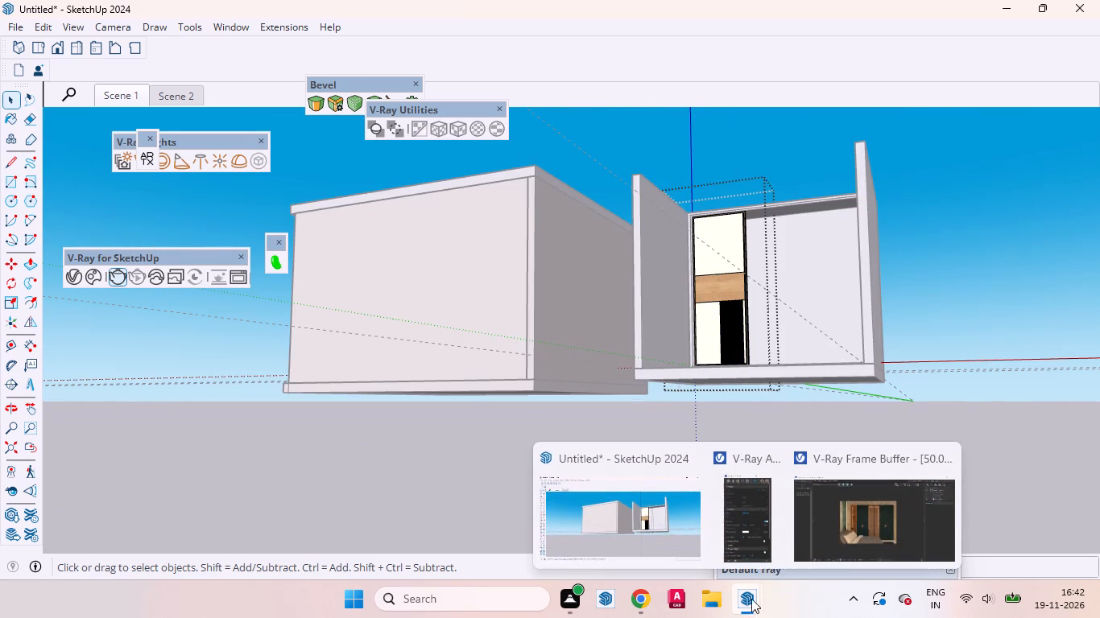
Check the progress of the bedroom render in the V-Ray Frame Buffer.
left_click(837, 519)
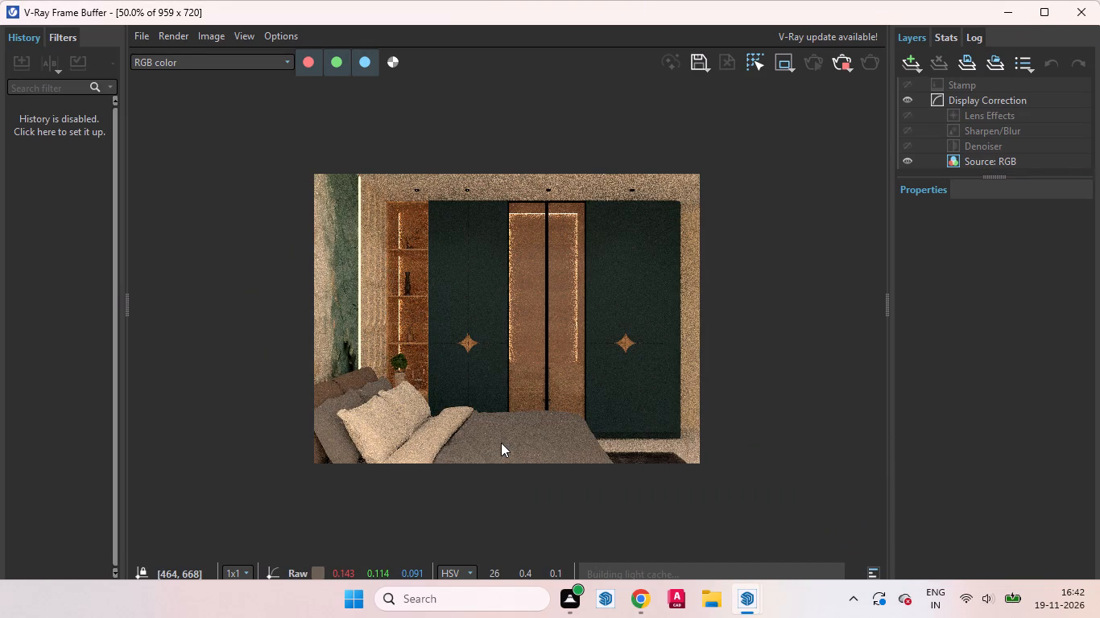
left_click(1011, 15)
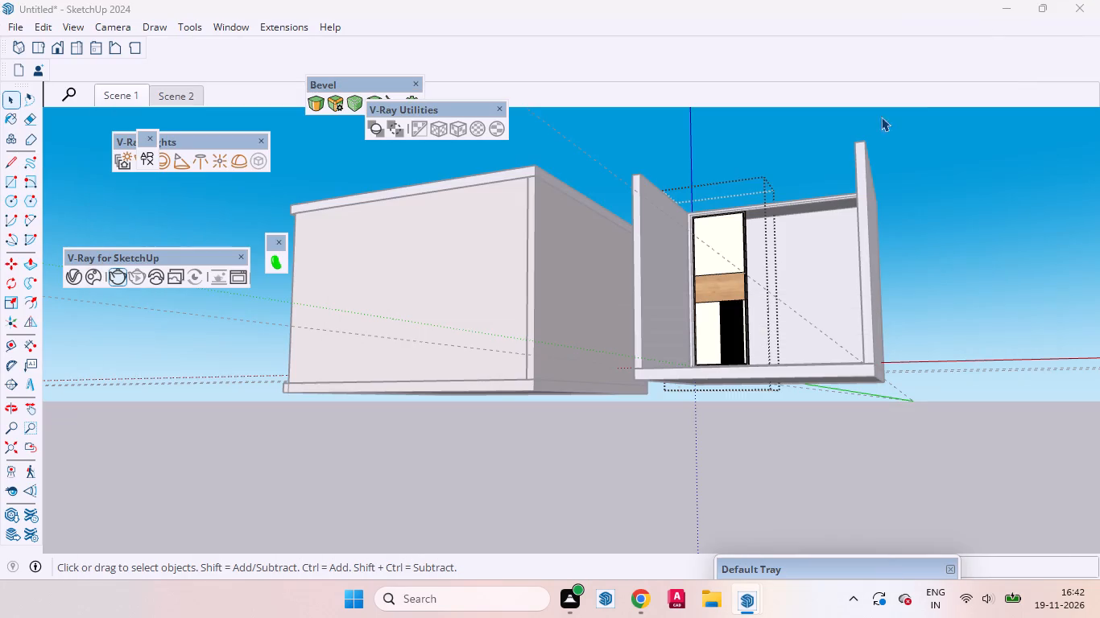
Examine the grooved section's strips beneath the wood band at both of its side edges, and the shutter's overall look.
scroll(734, 192, "up", 18)
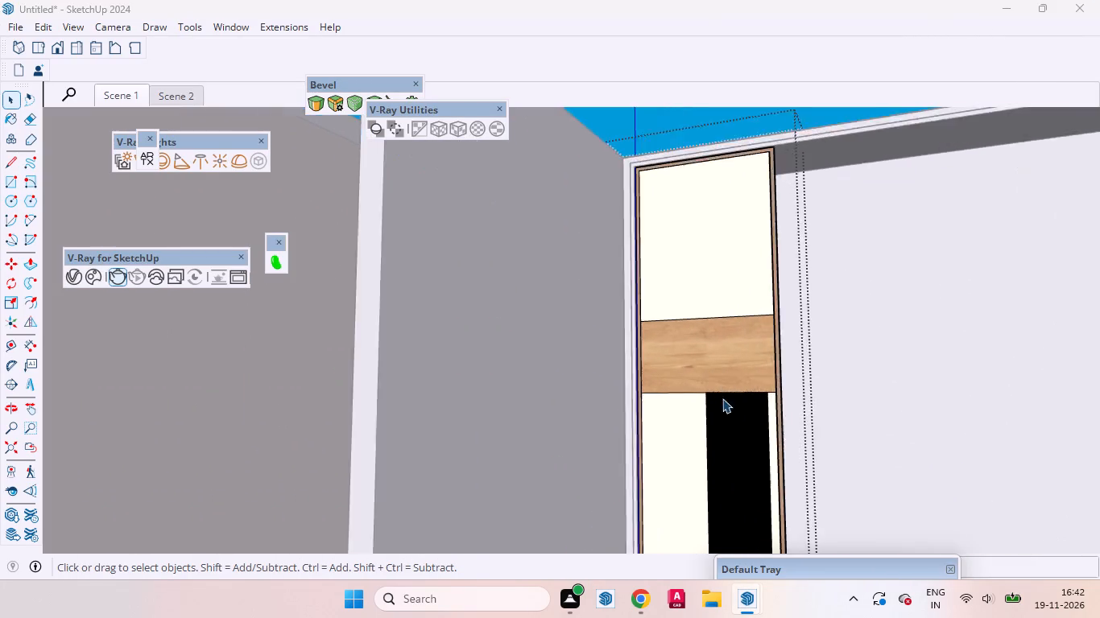
scroll(722, 398, "up", 20)
scroll(722, 398, "up", 9)
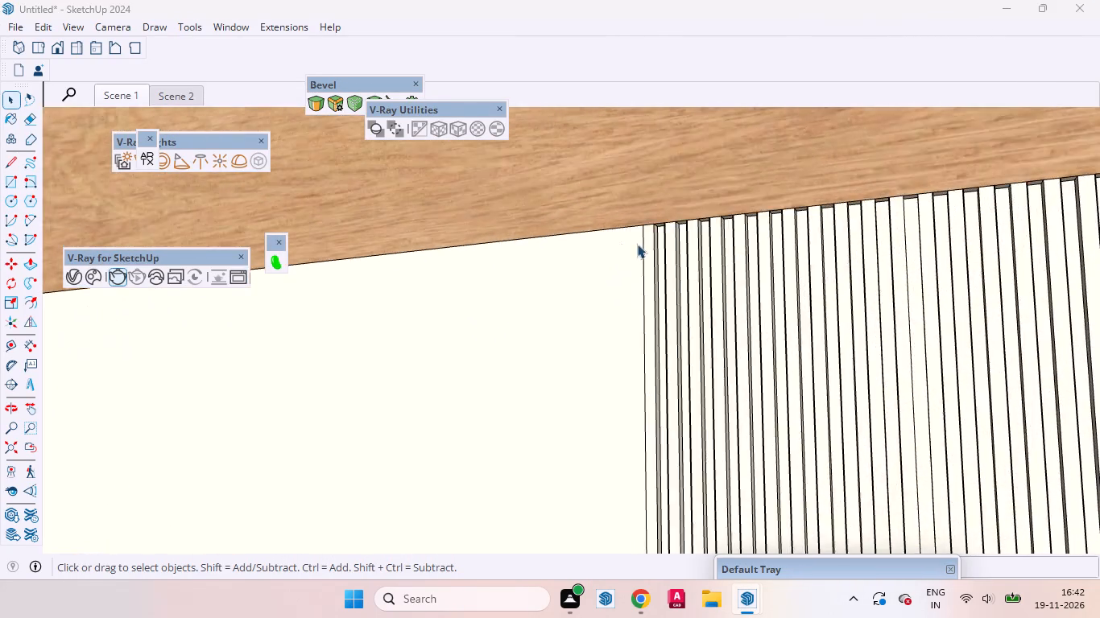
scroll(637, 244, "up", 12)
middle_click_drag(617, 225, 962, 307)
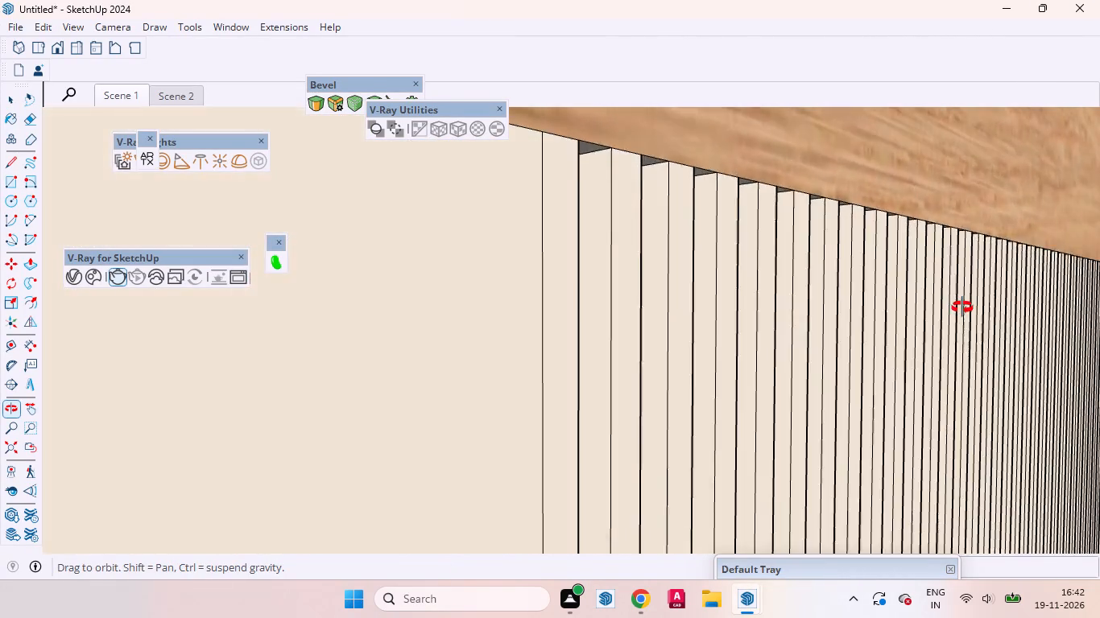
middle_click_drag(962, 307, 693, 422)
scroll(687, 408, "up", 1)
scroll(517, 229, "down", 20)
scroll(517, 229, "down", 8)
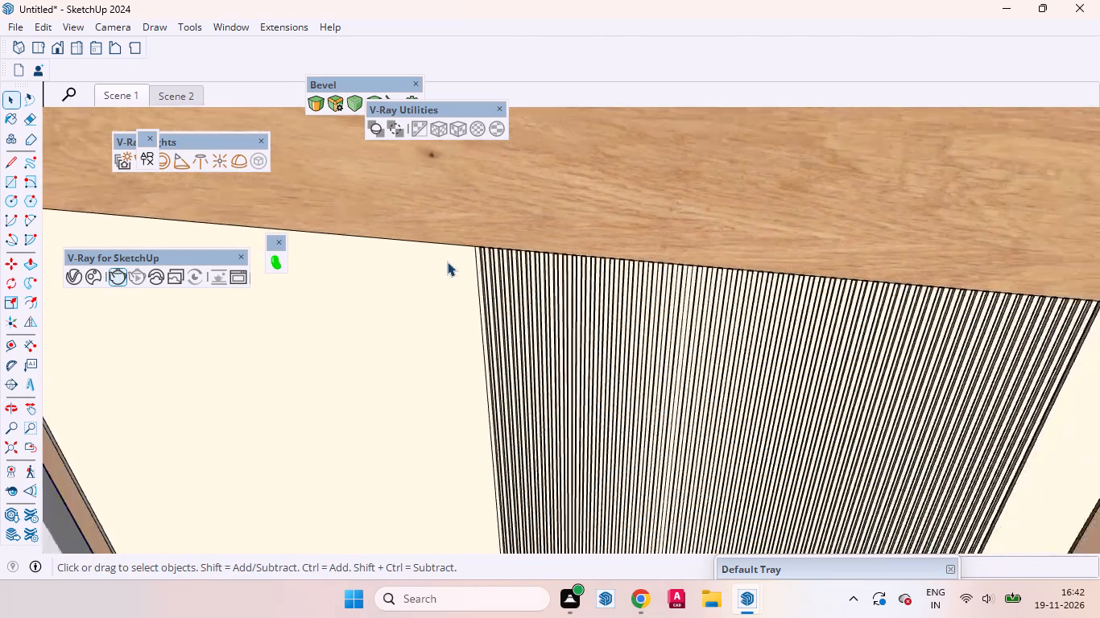
scroll(447, 262, "down", 11)
scroll(575, 270, "up", 20)
scroll(575, 270, "up", 3)
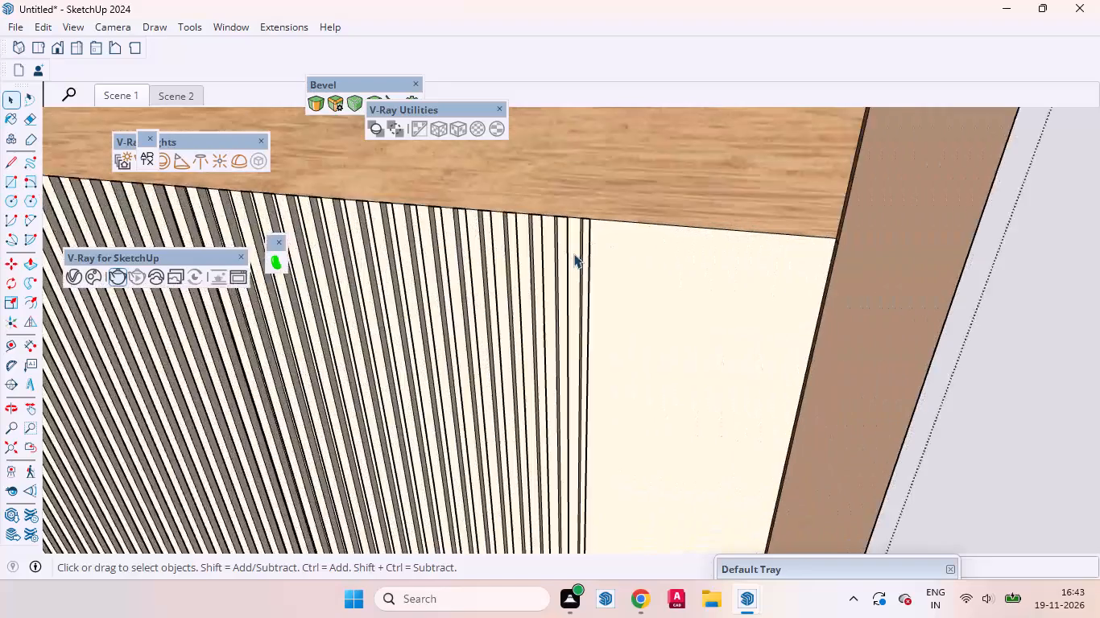
middle_click_drag(583, 249, 640, 267)
scroll(960, 140, "down", 2)
scroll(960, 140, "up", 1)
scroll(960, 140, "down", 6)
scroll(887, 188, "up", 1)
scroll(759, 216, "down", 2)
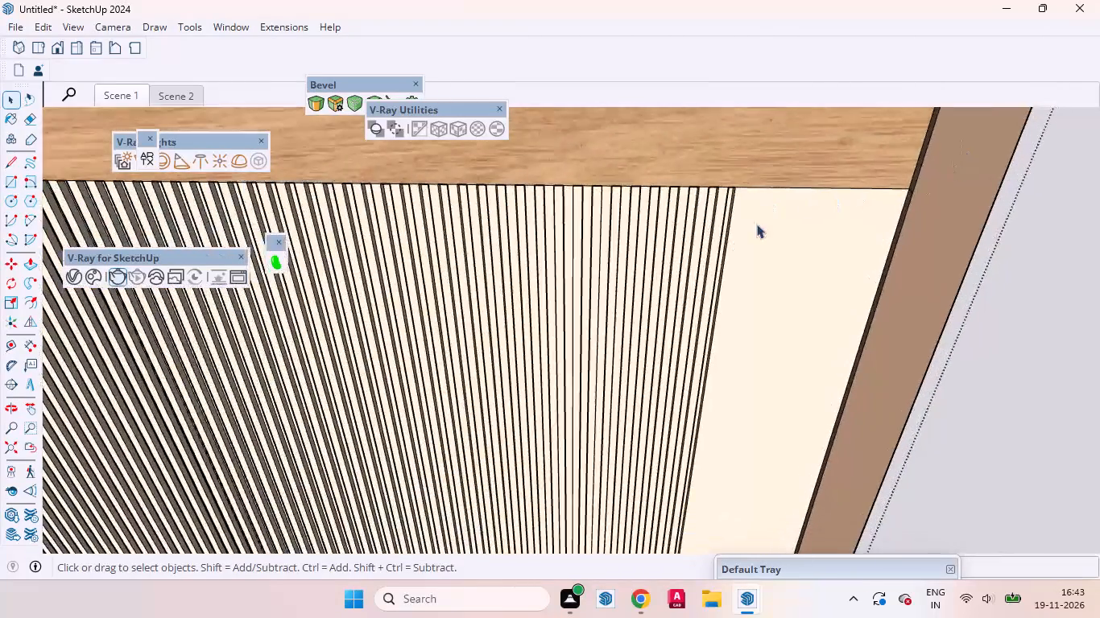
scroll(756, 224, "down", 16)
scroll(721, 363, "up", 1)
scroll(747, 345, "down", 1)
scroll(747, 345, "up", 1)
scroll(748, 345, "down", 13)
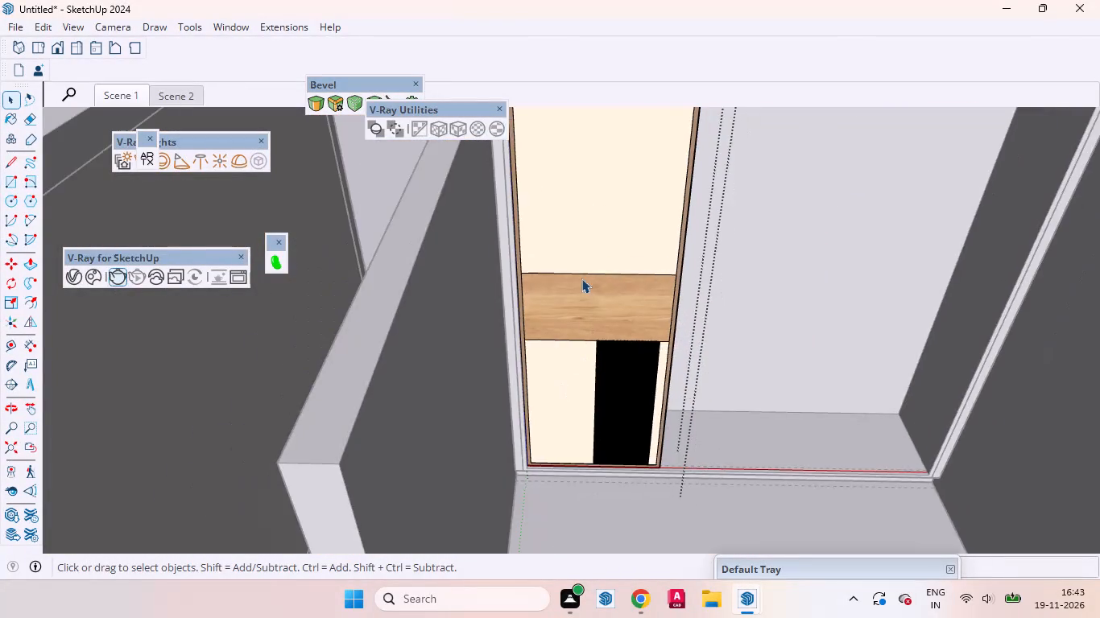
scroll(556, 237, "up", 4)
scroll(579, 258, "down", 9)
middle_click_drag(606, 320, 598, 270)
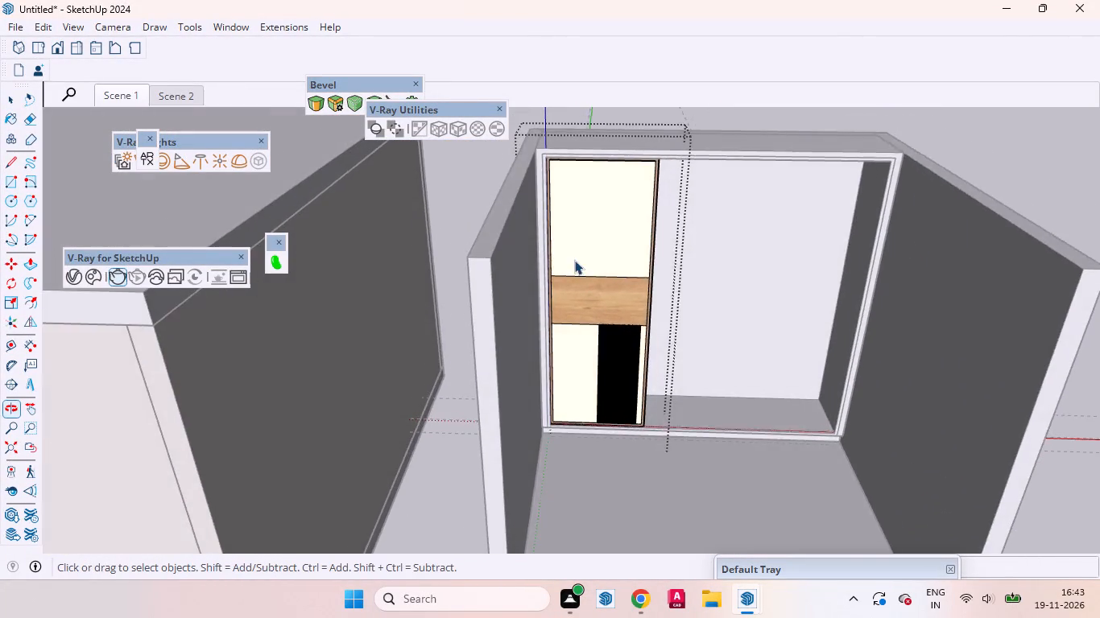
scroll(574, 260, "up", 10)
scroll(563, 313, "down", 4)
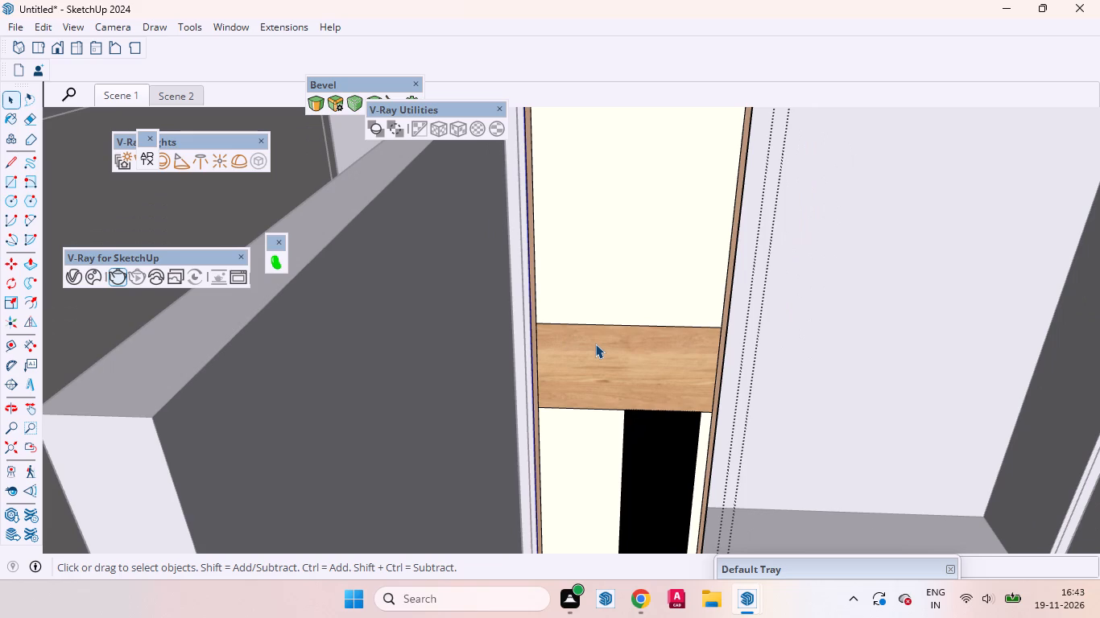
Place a vertical guide line parallel to the shutter's left inner frame edge, aligned with the start of the lower grooved section.
key("t")
scroll(582, 344, "up", 6)
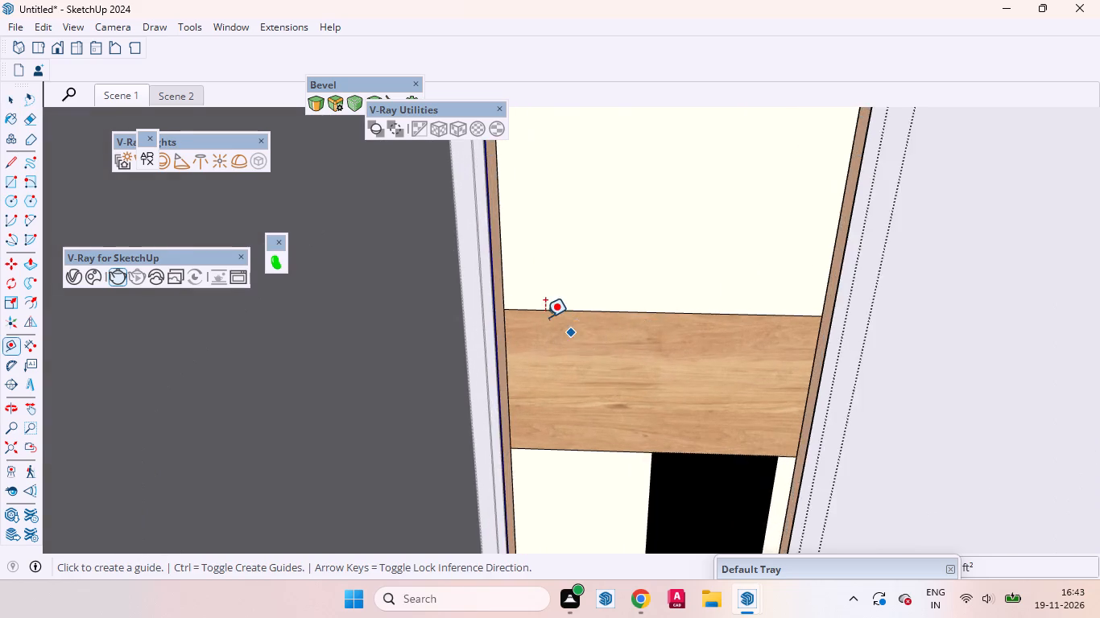
scroll(545, 317, "up", 7)
middle_click_drag(492, 284, 392, 261)
scroll(443, 266, "up", 9)
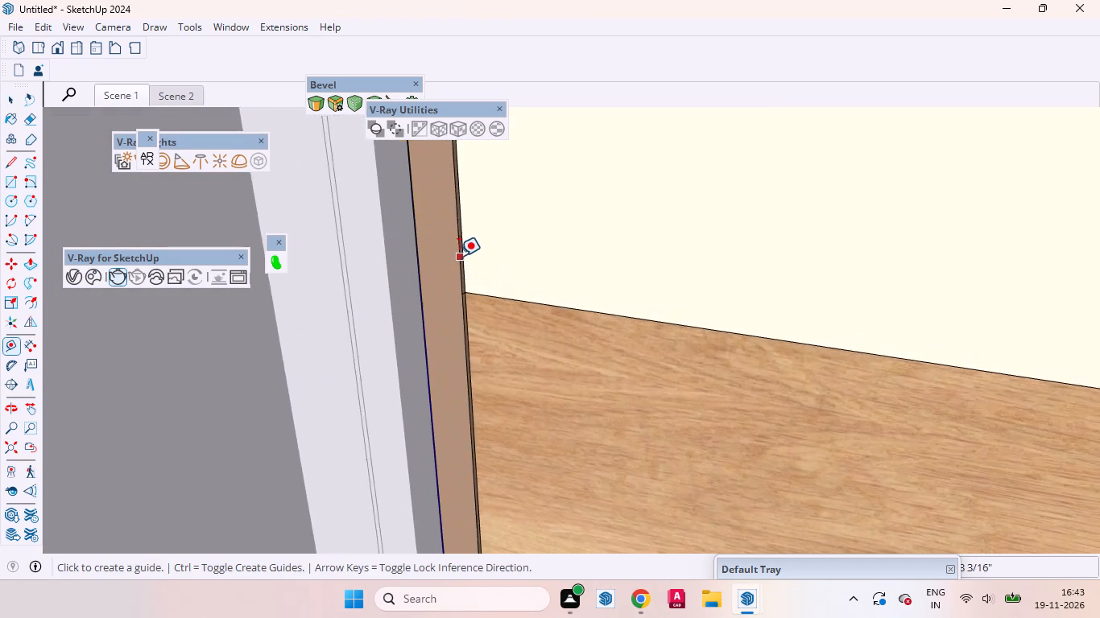
scroll(459, 256, "up", 4)
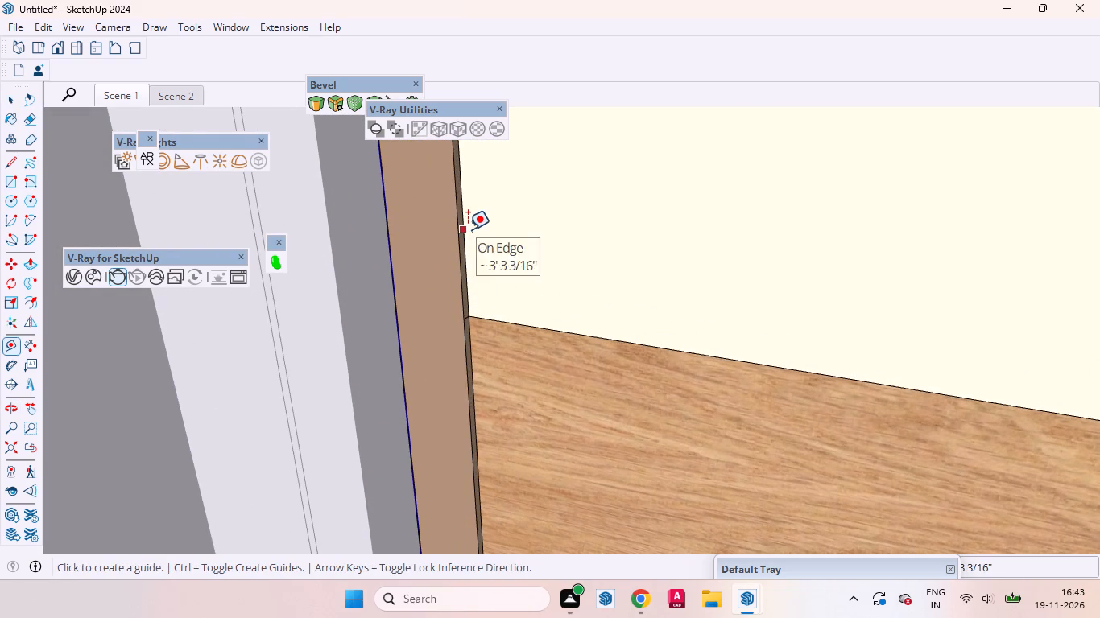
left_click(468, 229)
scroll(676, 263, "down", 15)
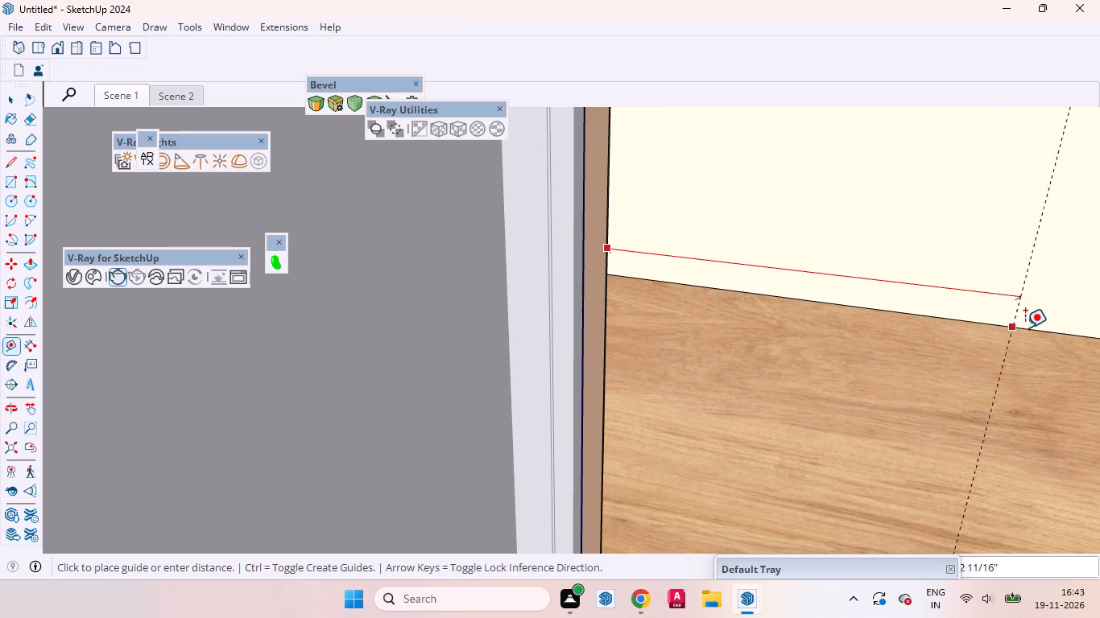
scroll(804, 296, "down", 13)
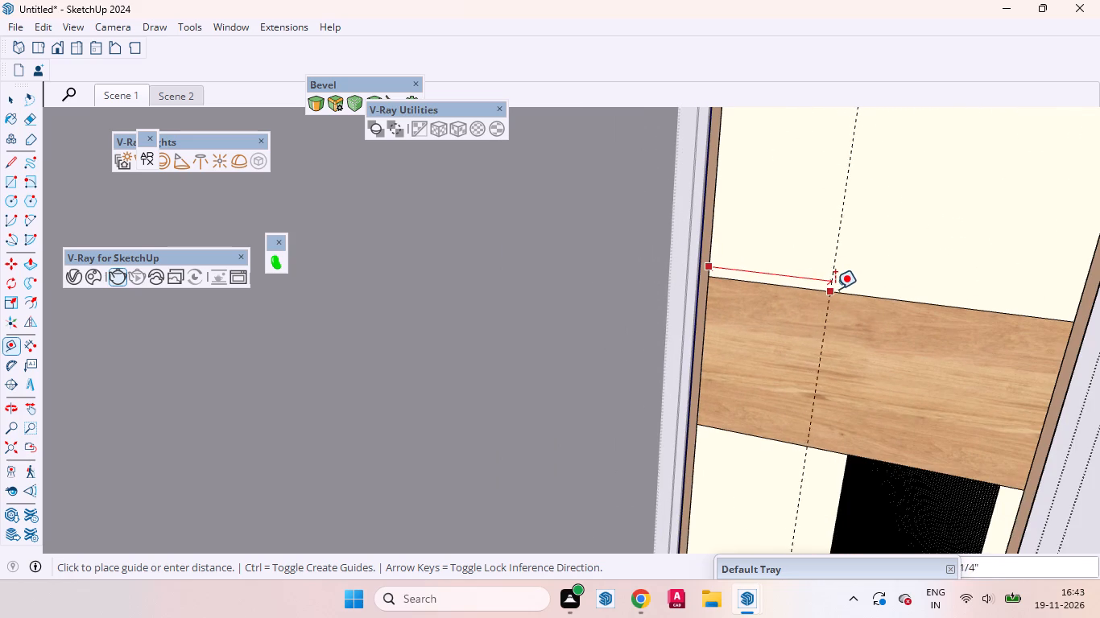
left_click(873, 295)
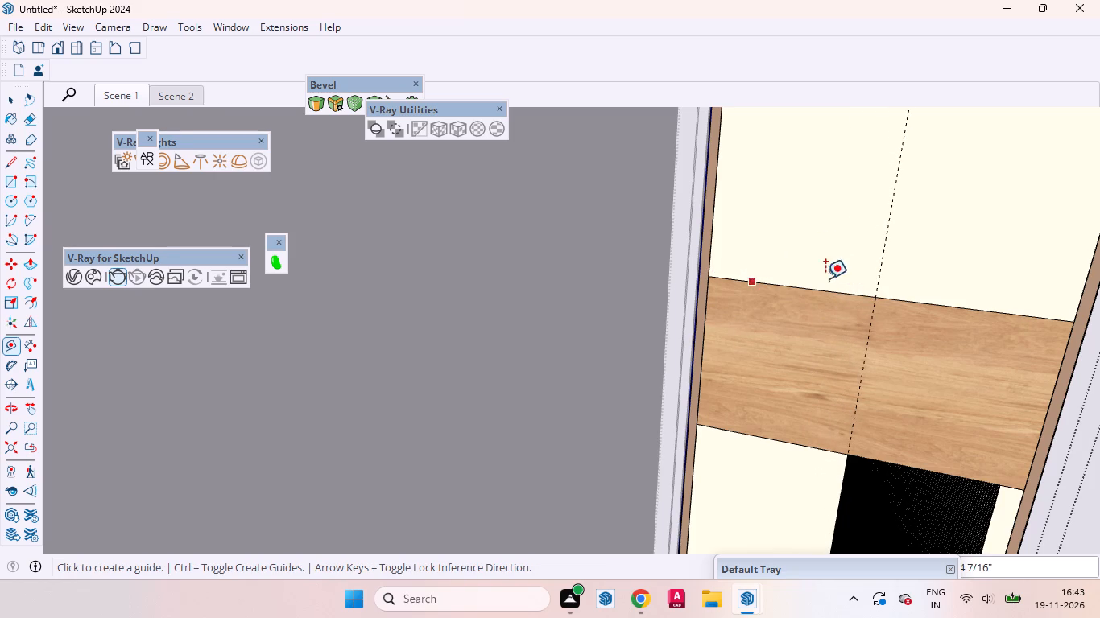
scroll(756, 431, "down", 9)
scroll(748, 483, "up", 1)
scroll(748, 483, "down", 3)
middle_click_drag(771, 431, 782, 350)
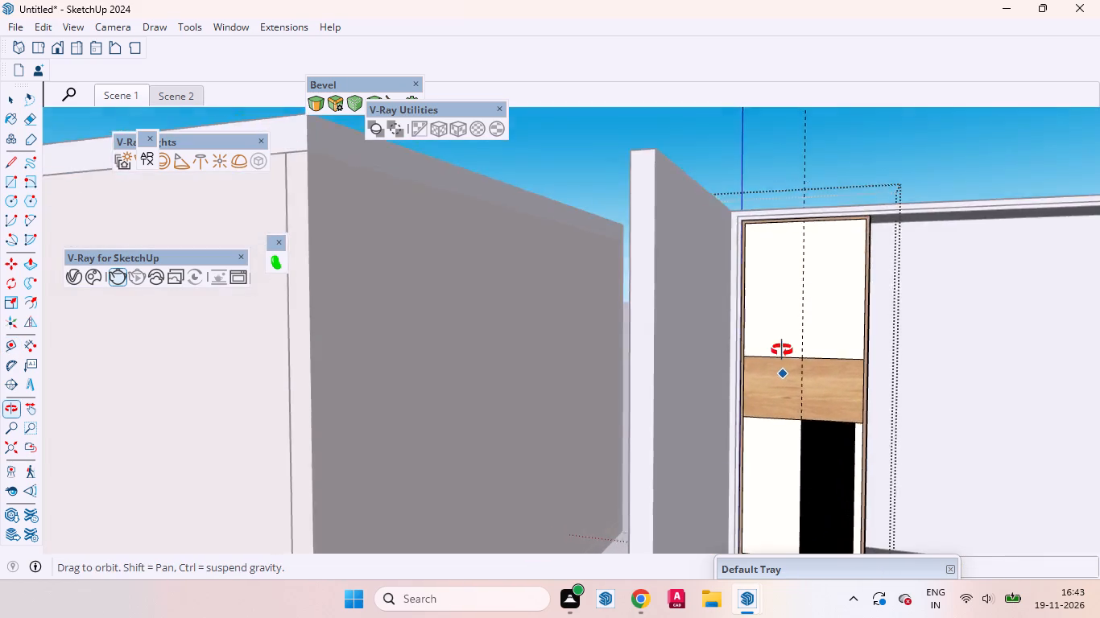
middle_click_drag(782, 350, 782, 381)
Draw a vertical line along the guide on the upper shutter panel, from the wood band up to the top frame.
key("space")
left_click(784, 344)
scroll(790, 356, "up", 4)
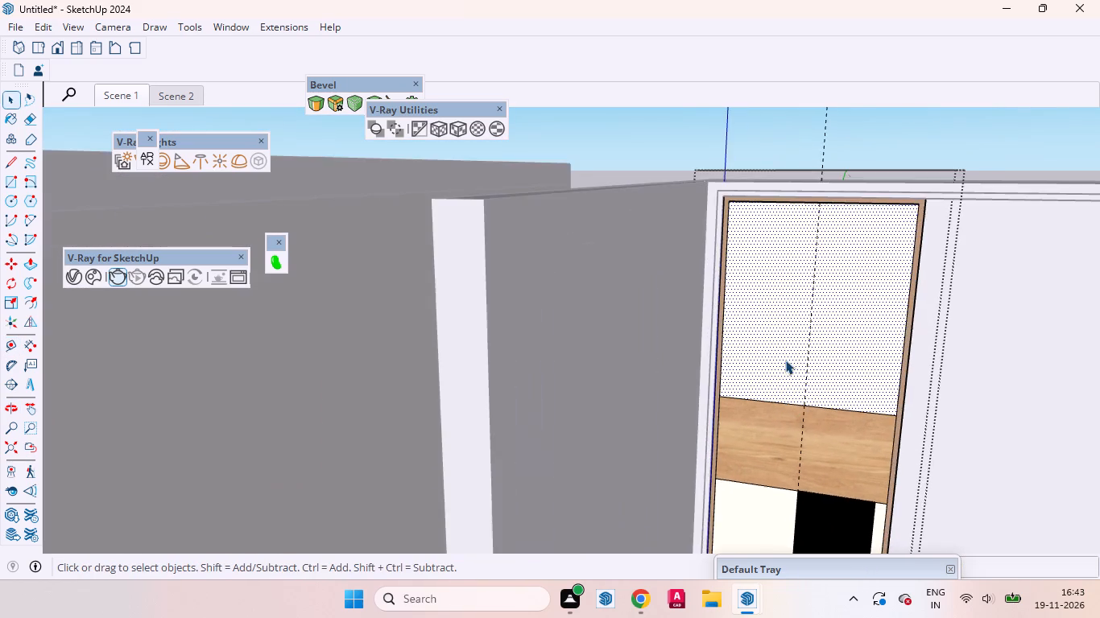
scroll(794, 397, "up", 13)
key("l")
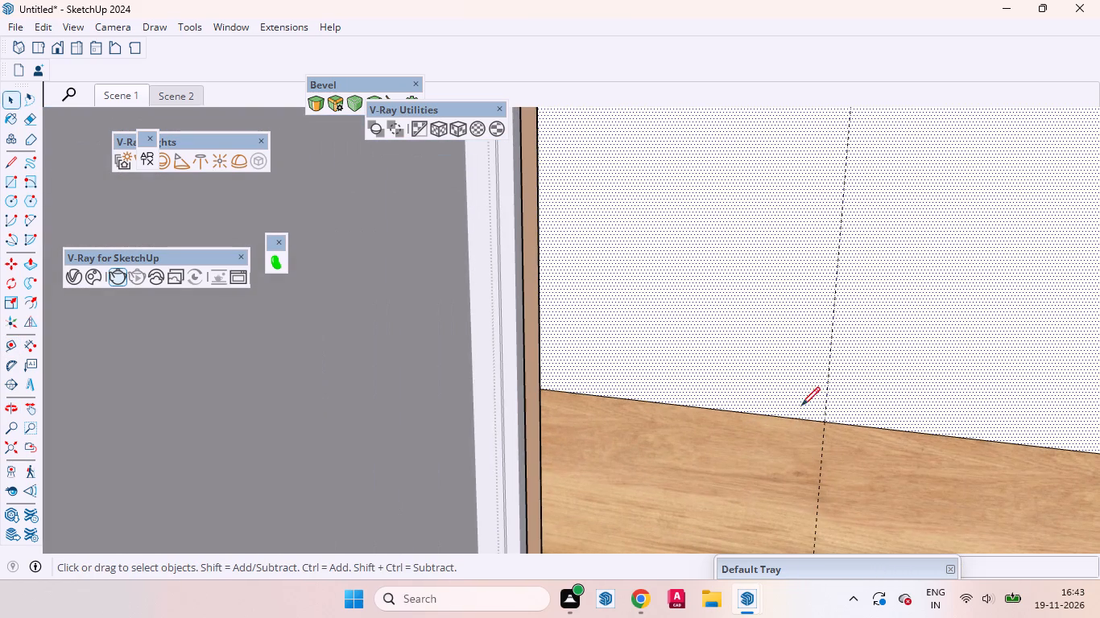
left_click(824, 422)
scroll(833, 286, "down", 11)
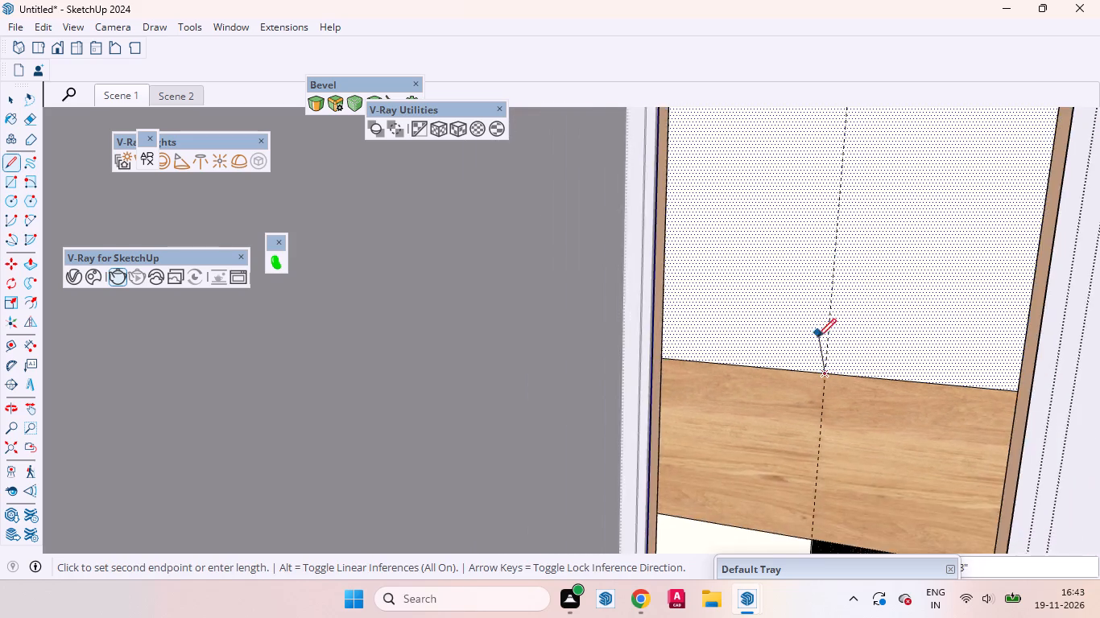
scroll(817, 337, "down", 6)
scroll(845, 163, "up", 17)
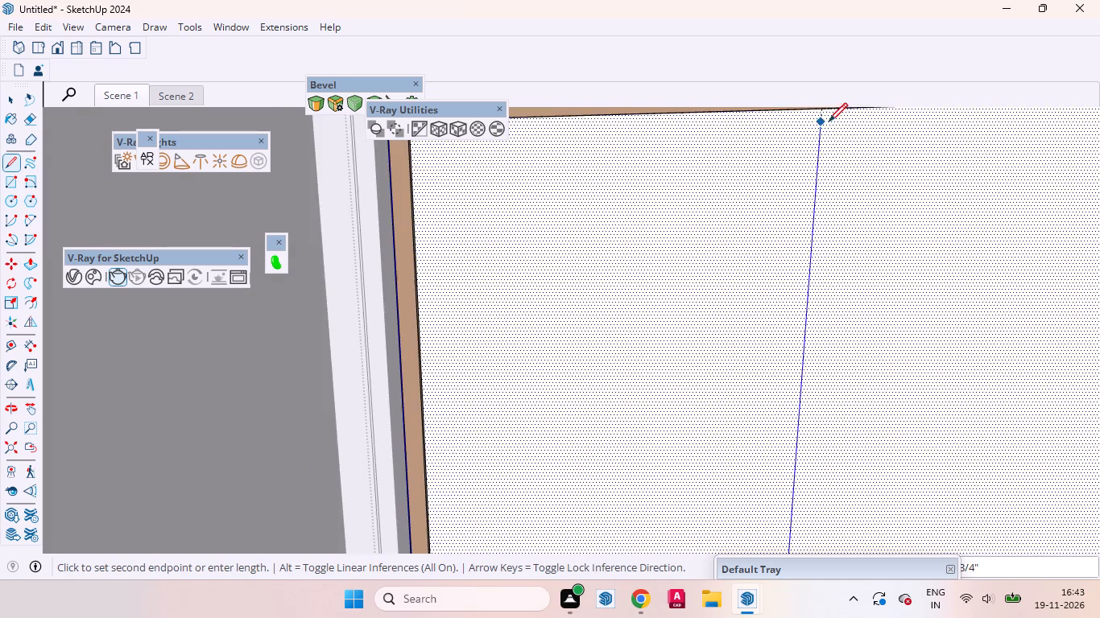
middle_click_drag(825, 223, 825, 152)
scroll(825, 152, "up", 7)
scroll(812, 259, "down", 5)
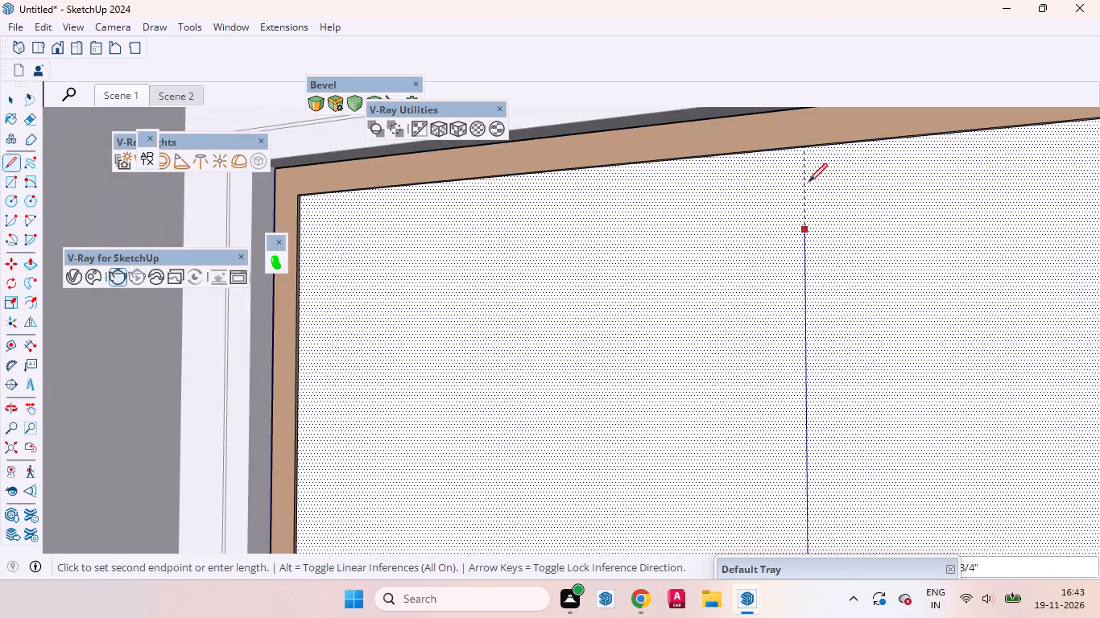
scroll(808, 174, "up", 20)
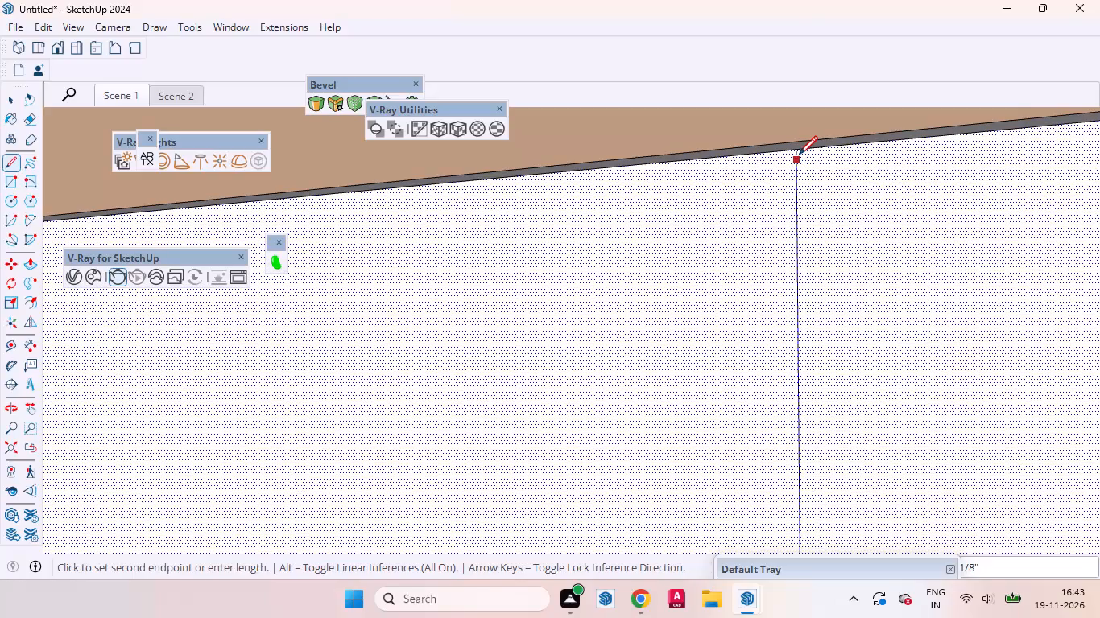
left_click(797, 154)
key("space")
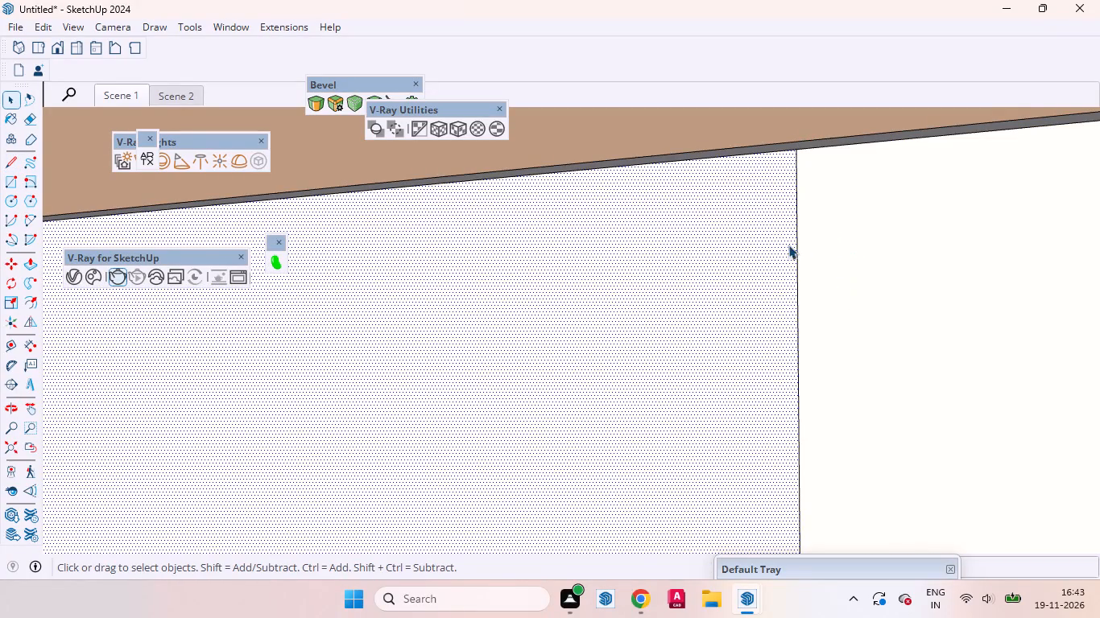
Copy the upper panel's vertical division line 3 mm toward the left frame edge and repeat the copy 120 times.
scroll(776, 240, "down", 11)
scroll(762, 220, "up", 1)
scroll(775, 223, "down", 15)
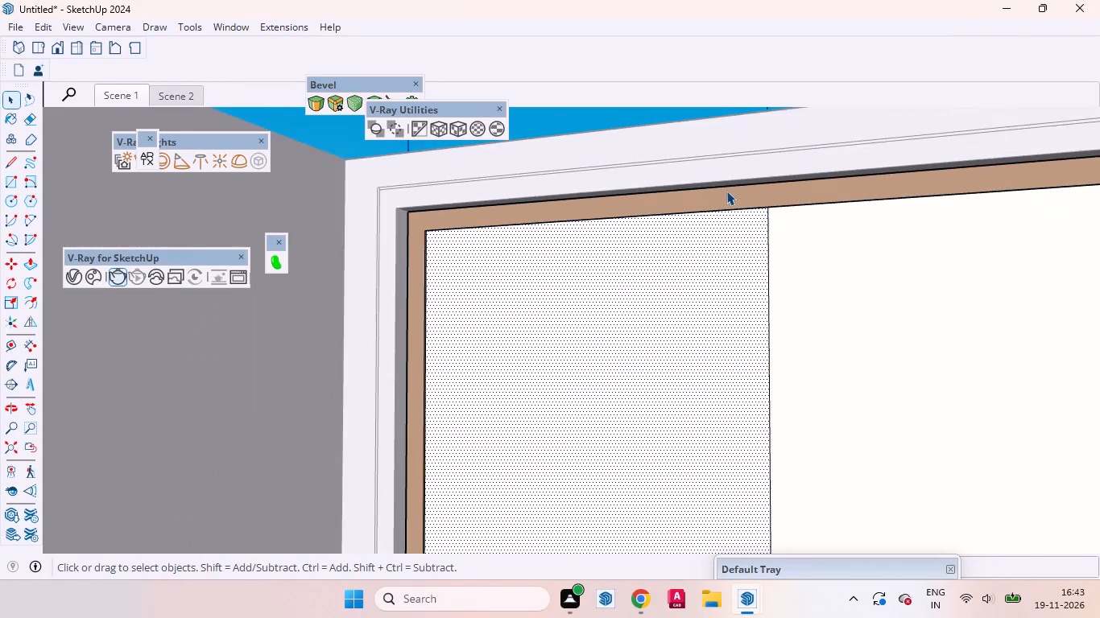
scroll(726, 191, "down", 9)
middle_click_drag(718, 247, 760, 284)
scroll(780, 320, "up", 3)
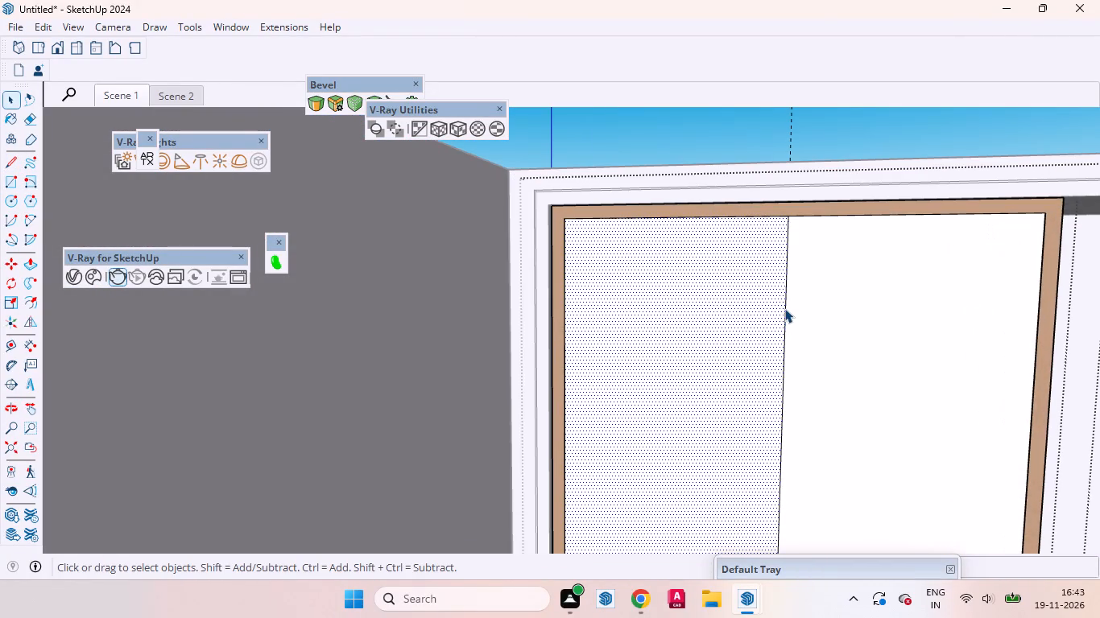
left_click(784, 308)
scroll(685, 233, "up", 1)
scroll(684, 233, "down", 14)
scroll(684, 249, "up", 4)
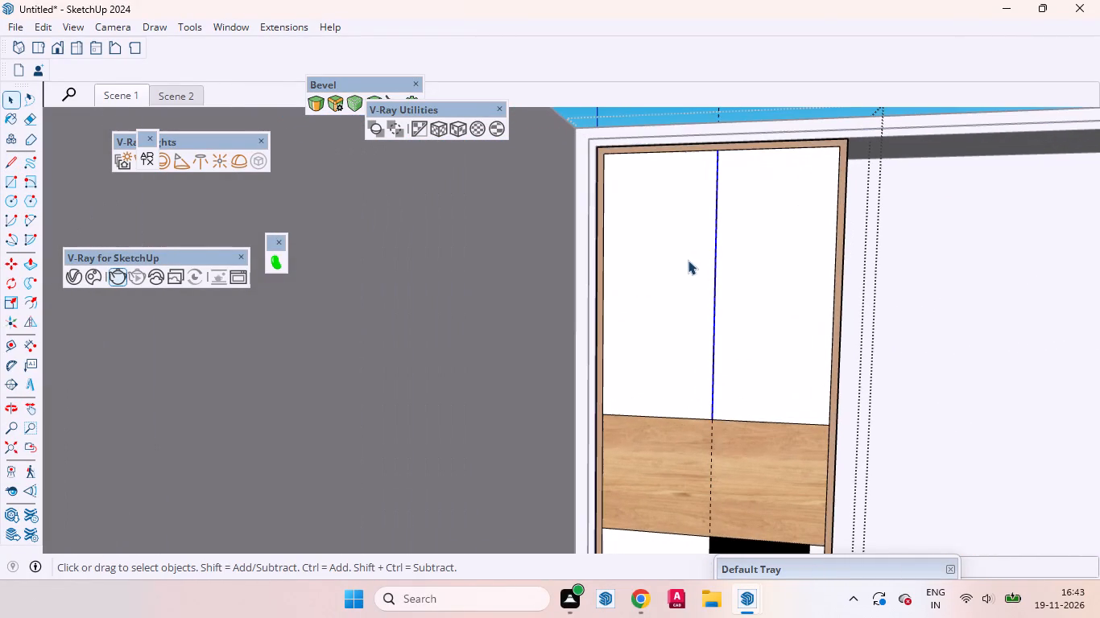
key("m")
left_click(762, 338)
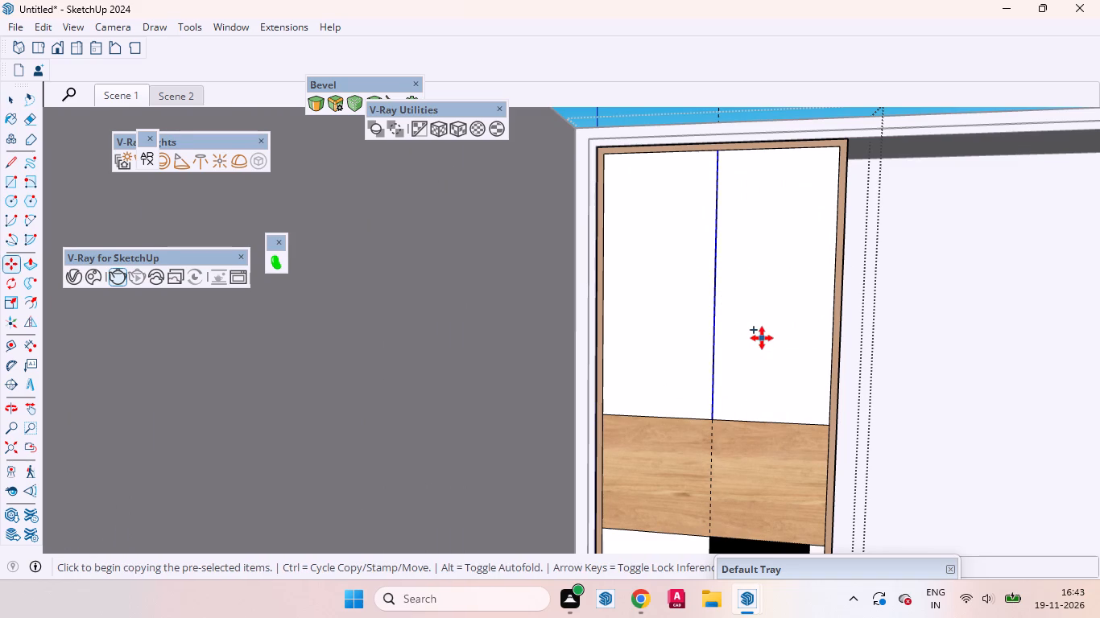
type("3mm")
key("Return")
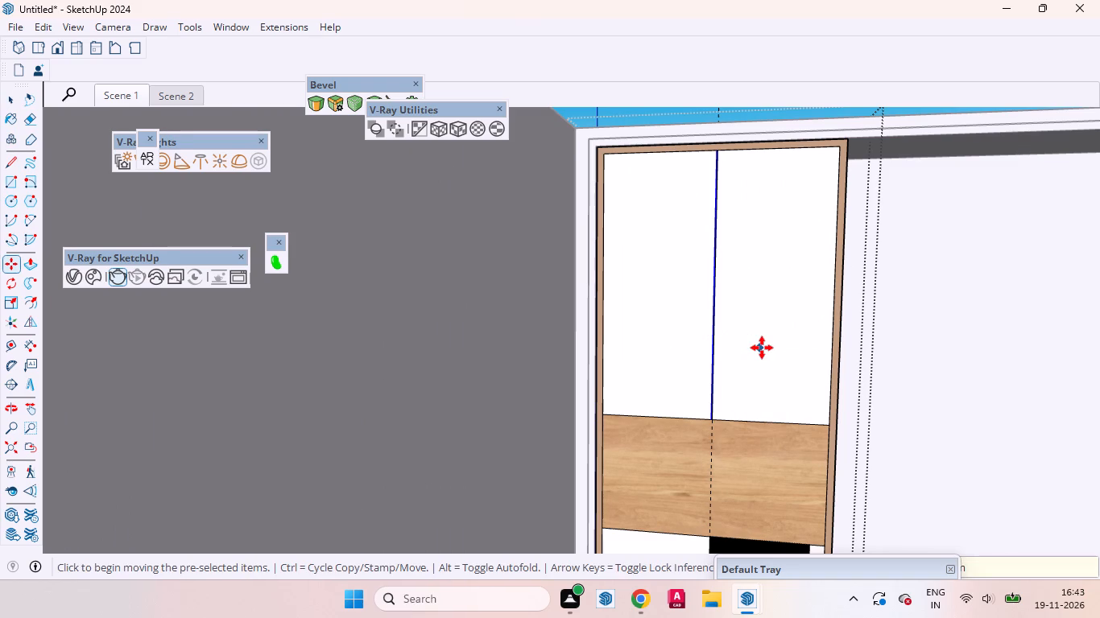
key("shift+asterisk")
type("120")
key("Return")
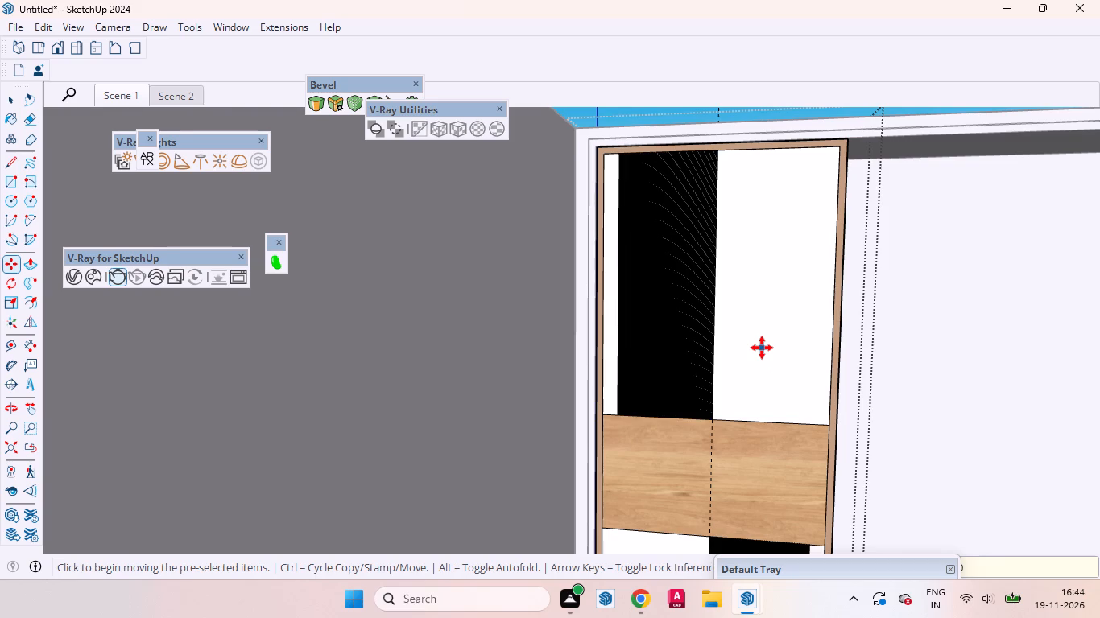
key("space")
Push the first three alternate strips of the upper panel inward to the groove depth, starting beside the central division line.
scroll(716, 315, "down", 13)
middle_click_drag(603, 346, 639, 354)
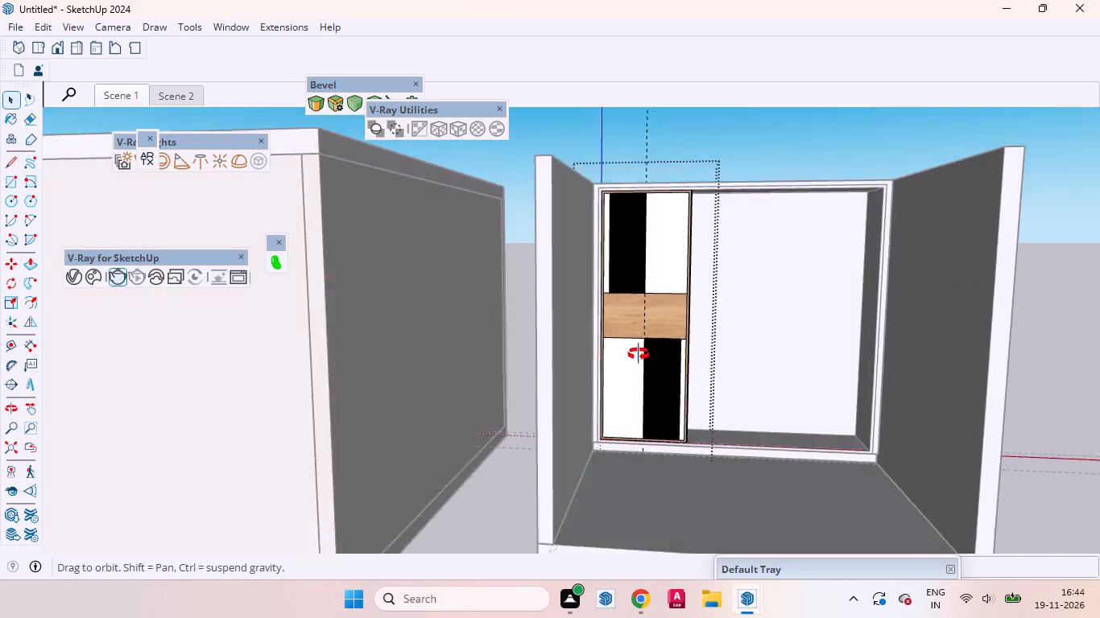
middle_click_drag(639, 354, 635, 495)
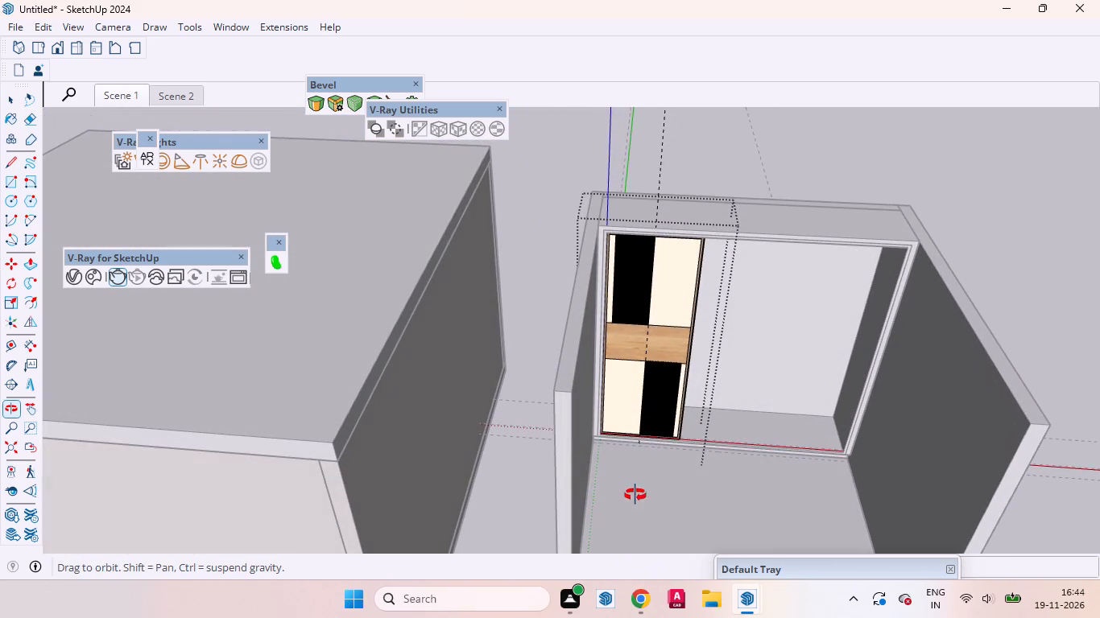
middle_click_drag(635, 495, 636, 494)
scroll(647, 106, "up", 17)
scroll(640, 329, "down", 8)
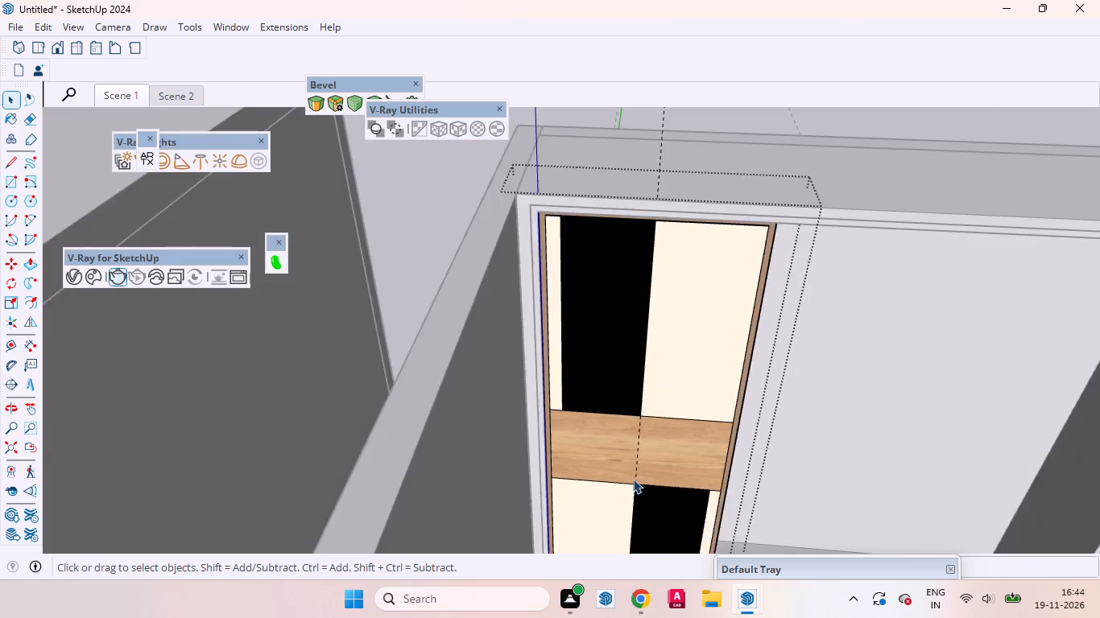
scroll(633, 479, "down", 1)
scroll(631, 314, "up", 20)
scroll(631, 314, "up", 11)
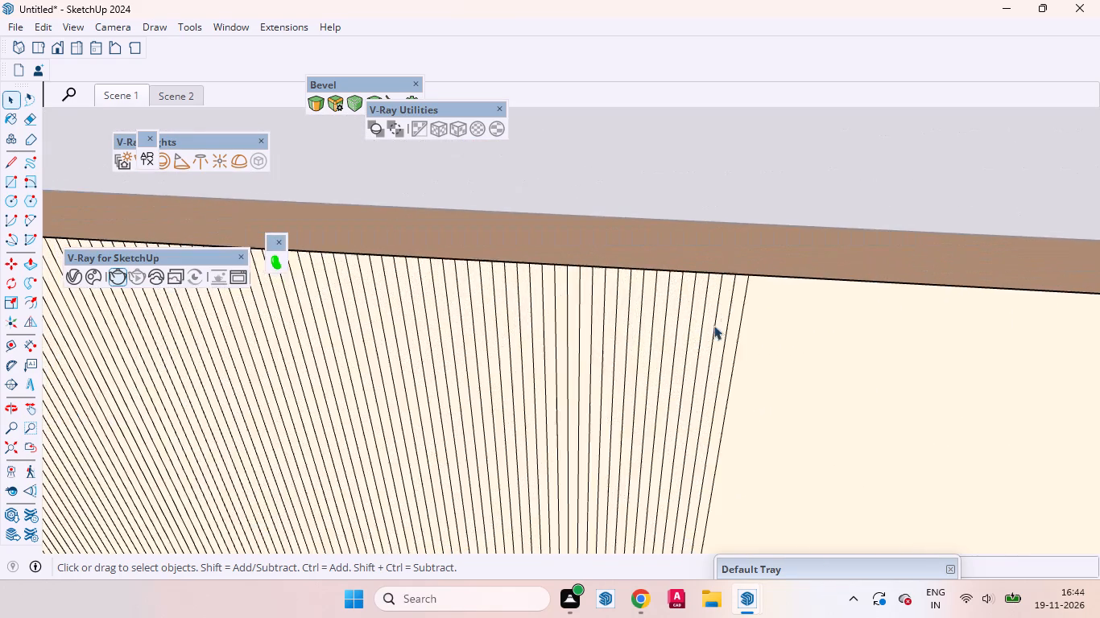
scroll(713, 325, "up", 4)
left_click(741, 298)
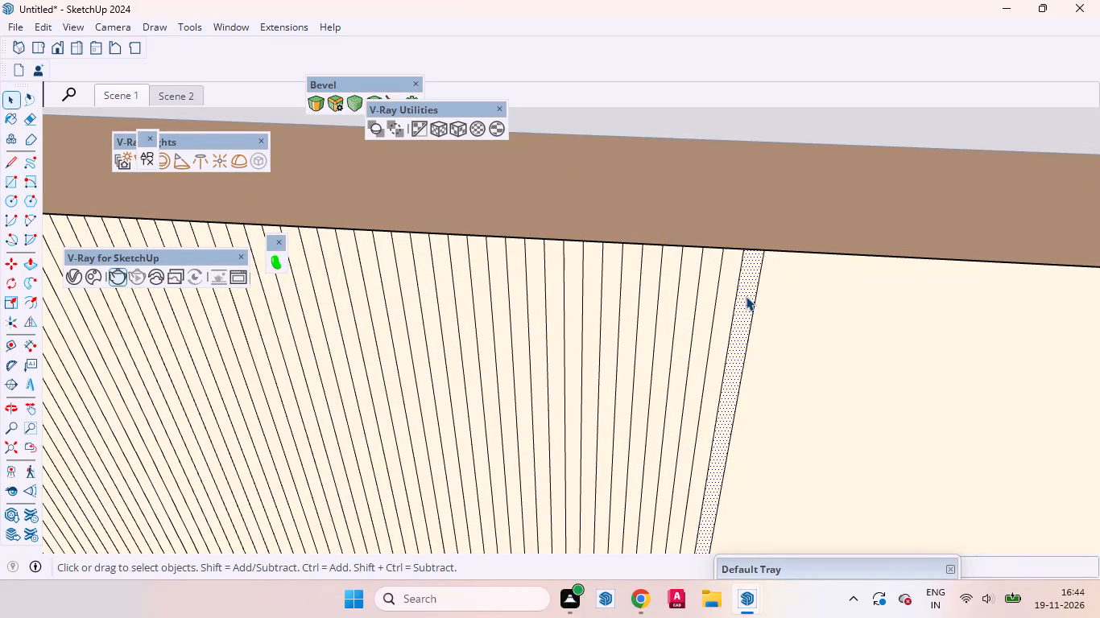
key("p")
left_click(746, 296)
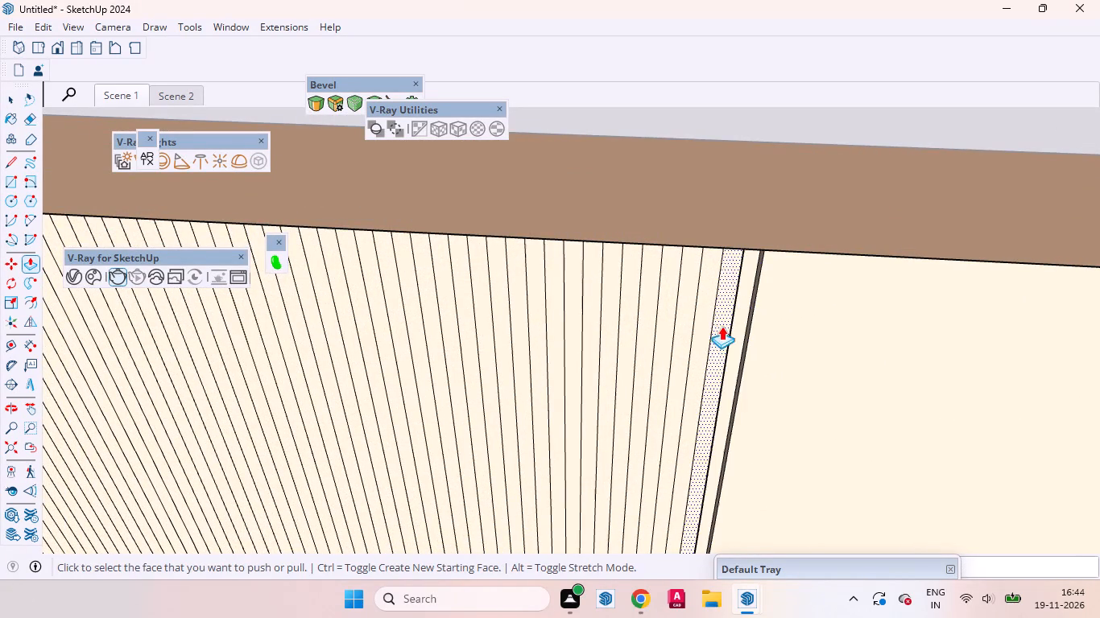
double_click(708, 315)
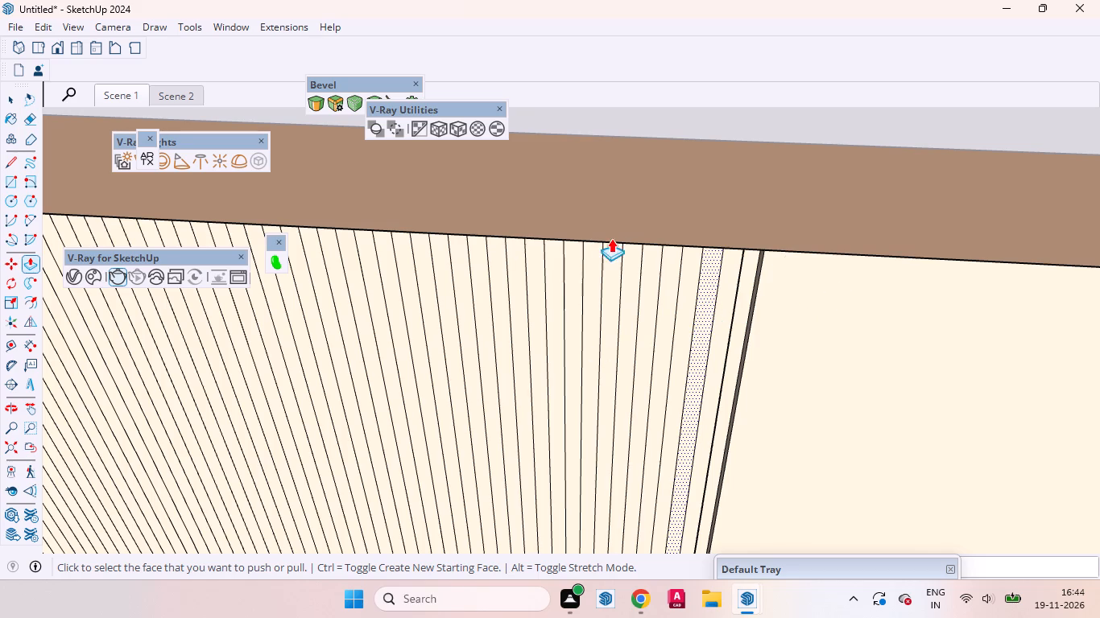
left_click(10, 92)
left_click(14, 93)
key("space")
left_click(668, 283)
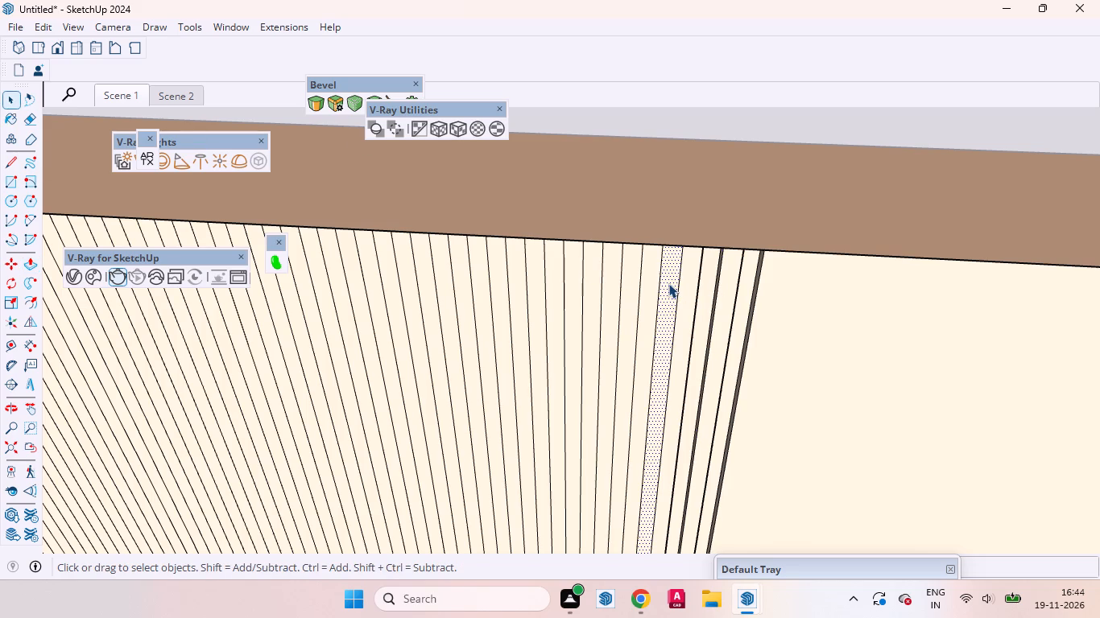
key("p")
double_click(668, 283)
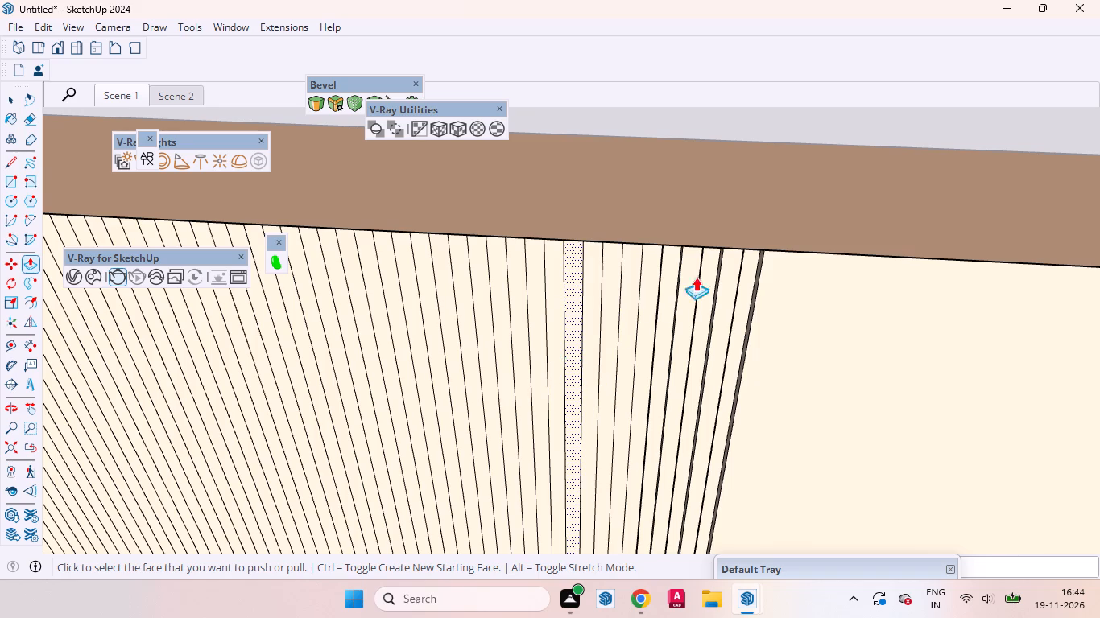
Push the next seven alternate strips of the upper shutter panel inward to the same groove depth, continuing toward the left frame edge.
scroll(697, 340, "up", 7)
middle_click_drag(746, 280, 570, 149)
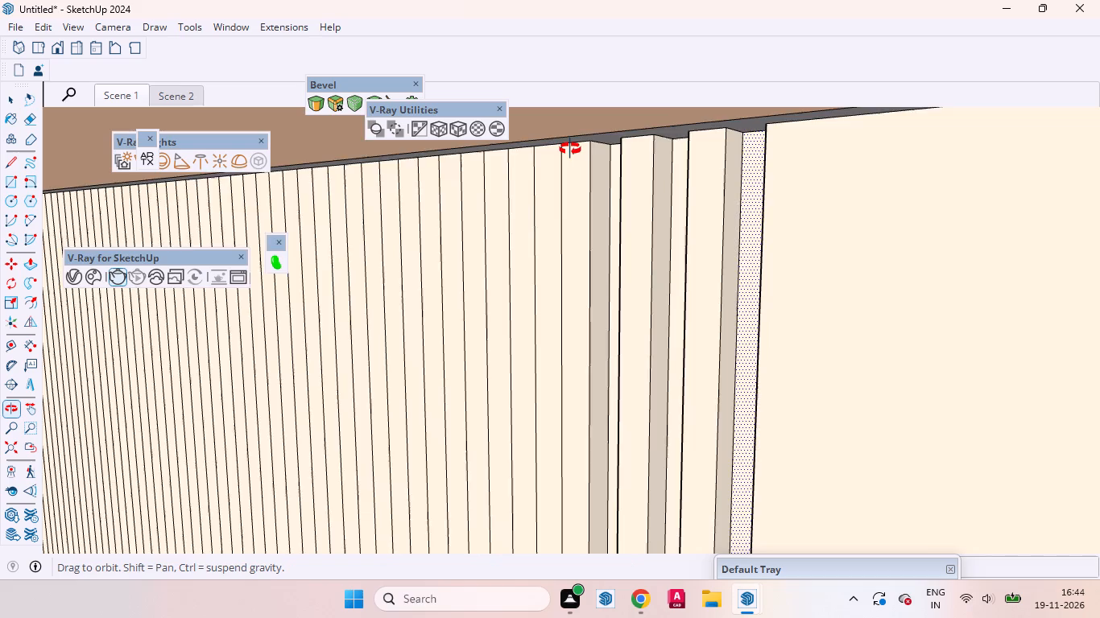
middle_click_drag(570, 149, 551, 212)
scroll(569, 204, "up", 3)
middle_click_drag(598, 205, 773, 208)
scroll(665, 264, "down", 1)
double_click(527, 216)
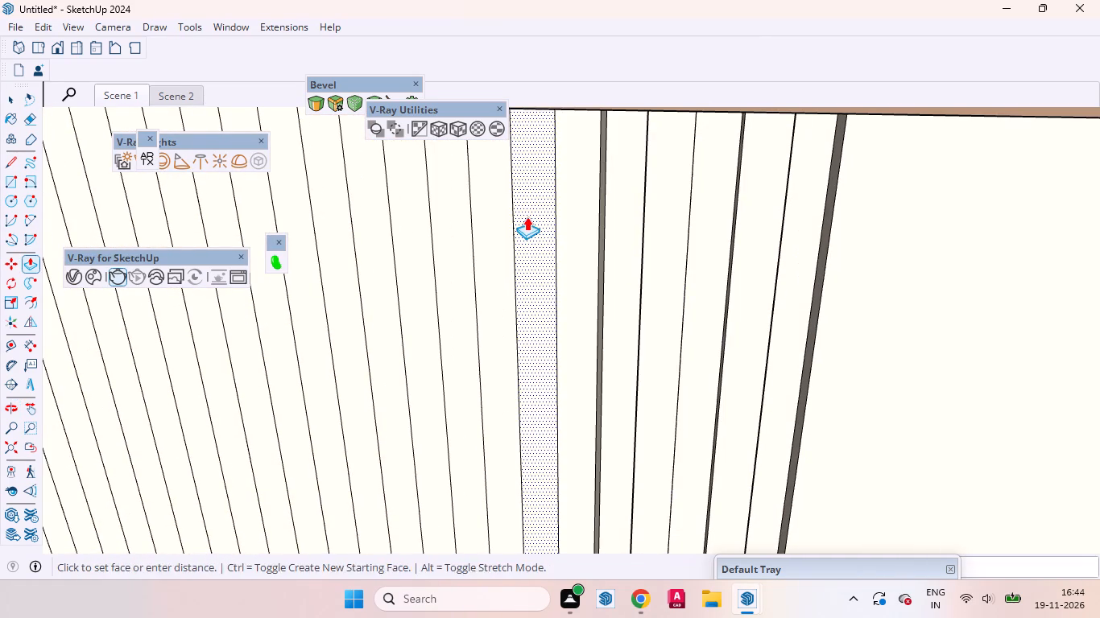
double_click(445, 225)
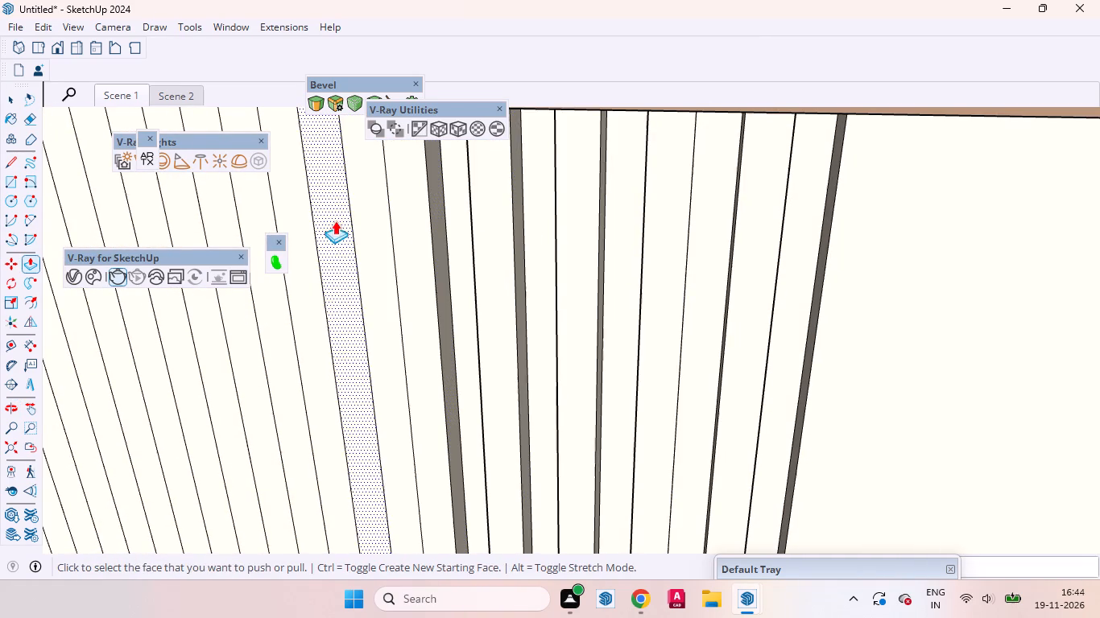
double_click(366, 220)
double_click(294, 208)
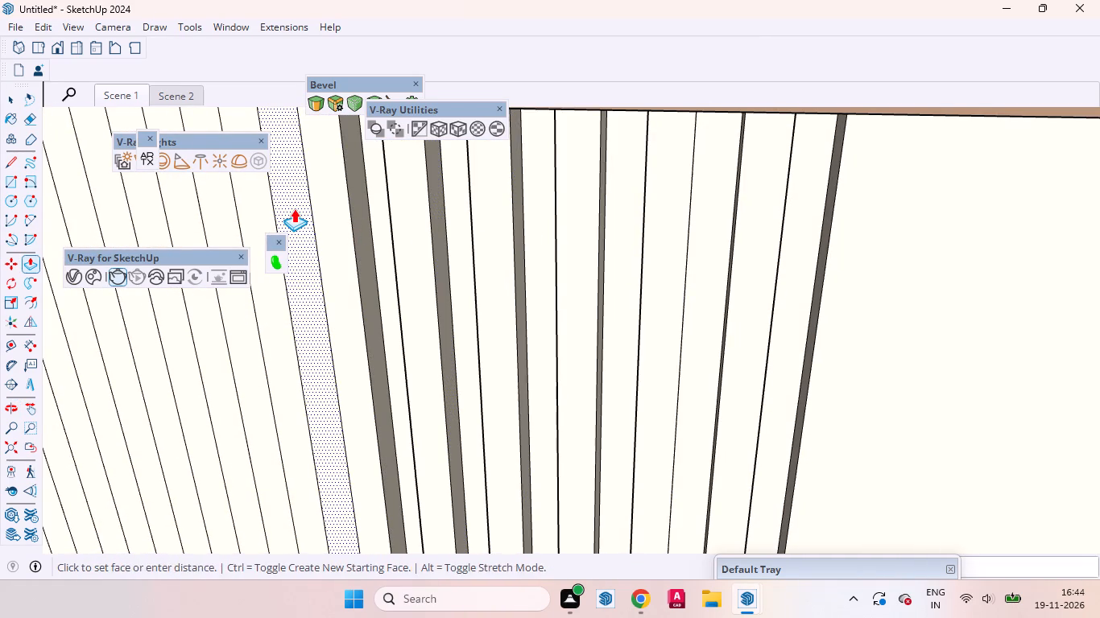
left_click(212, 195)
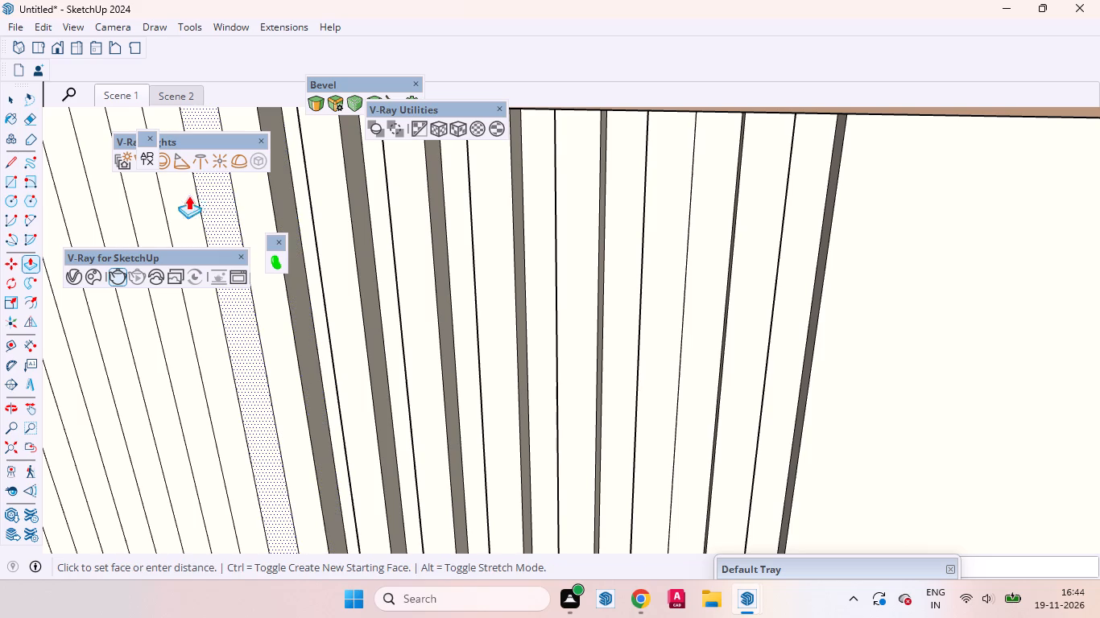
left_click(212, 194)
double_click(147, 202)
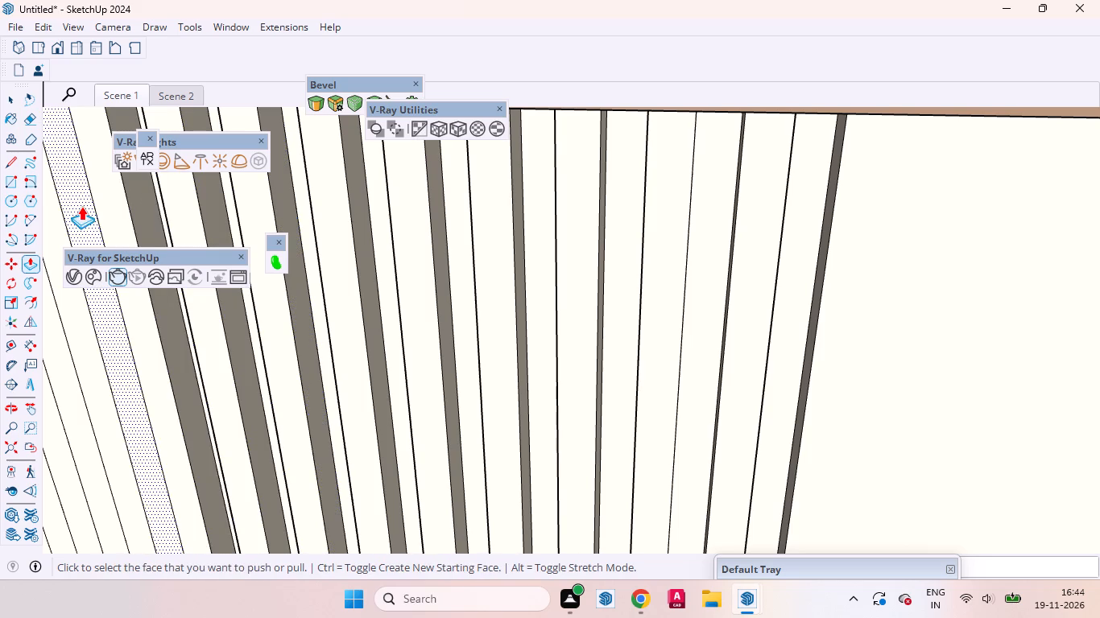
double_click(81, 206)
Recess the following eight alternate strips of the upper panel to the same groove depth, working toward the left frame edge.
scroll(736, 332, "down", 9)
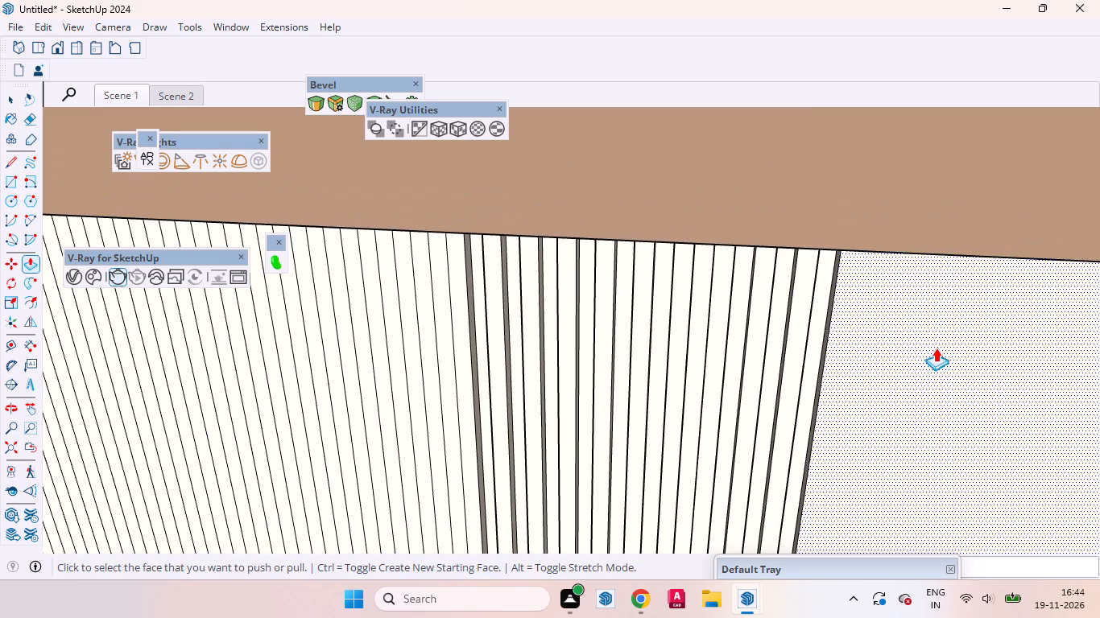
scroll(462, 280, "up", 4)
double_click(433, 273)
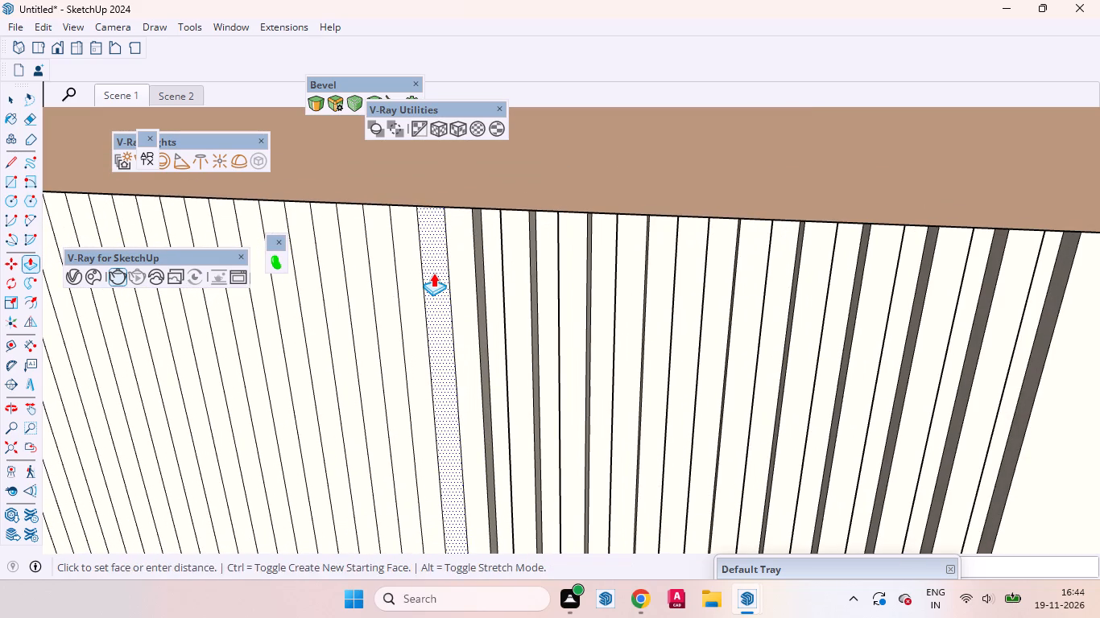
double_click(383, 272)
double_click(333, 267)
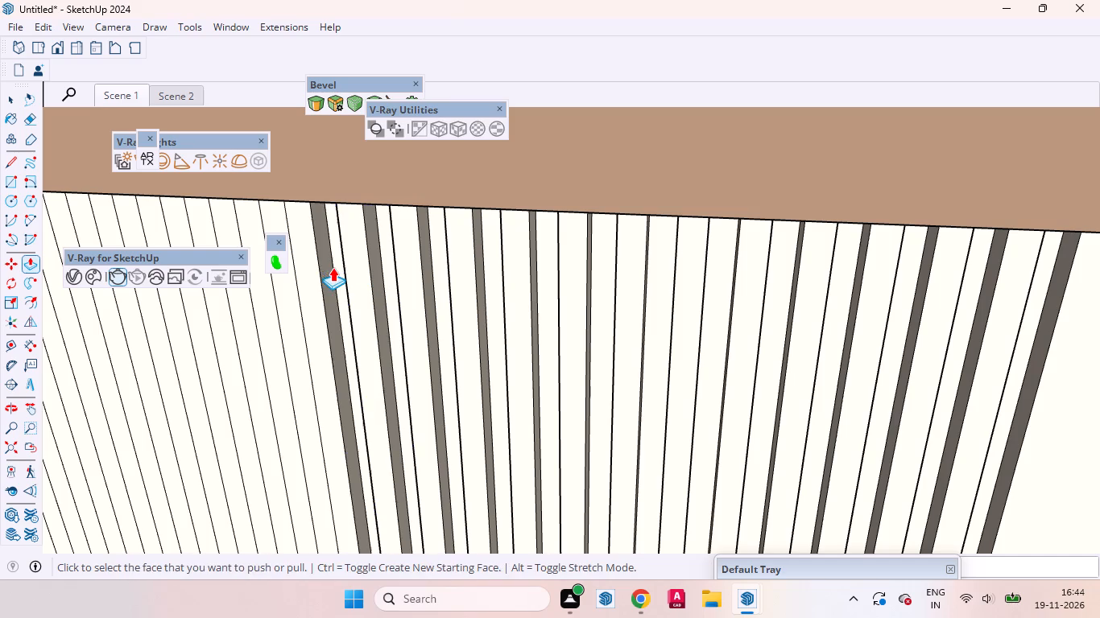
double_click(278, 285)
double_click(244, 300)
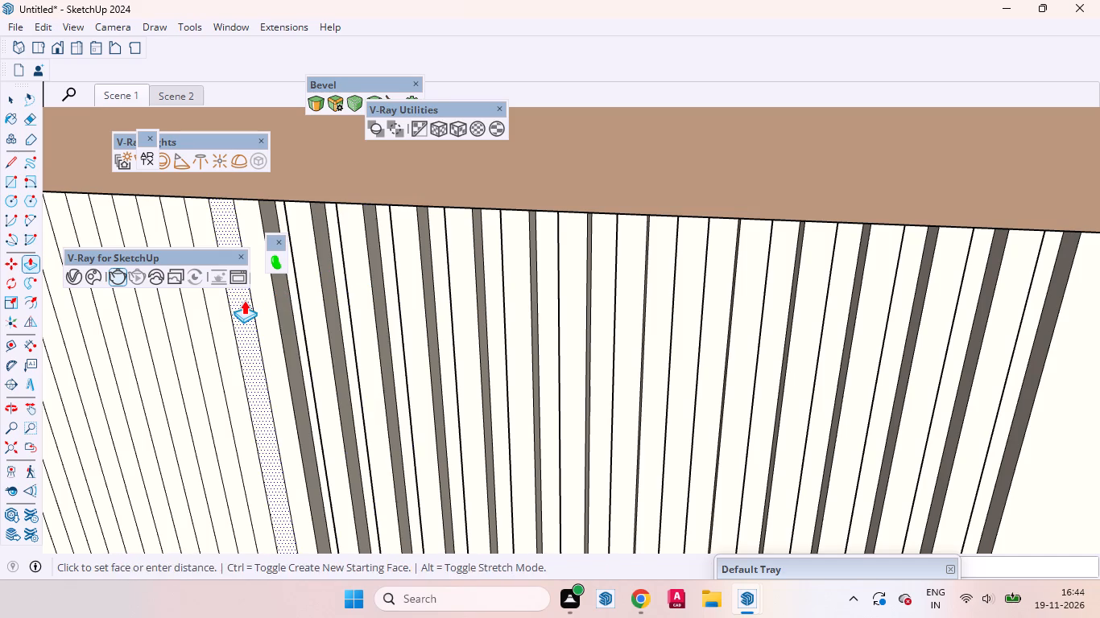
double_click(201, 315)
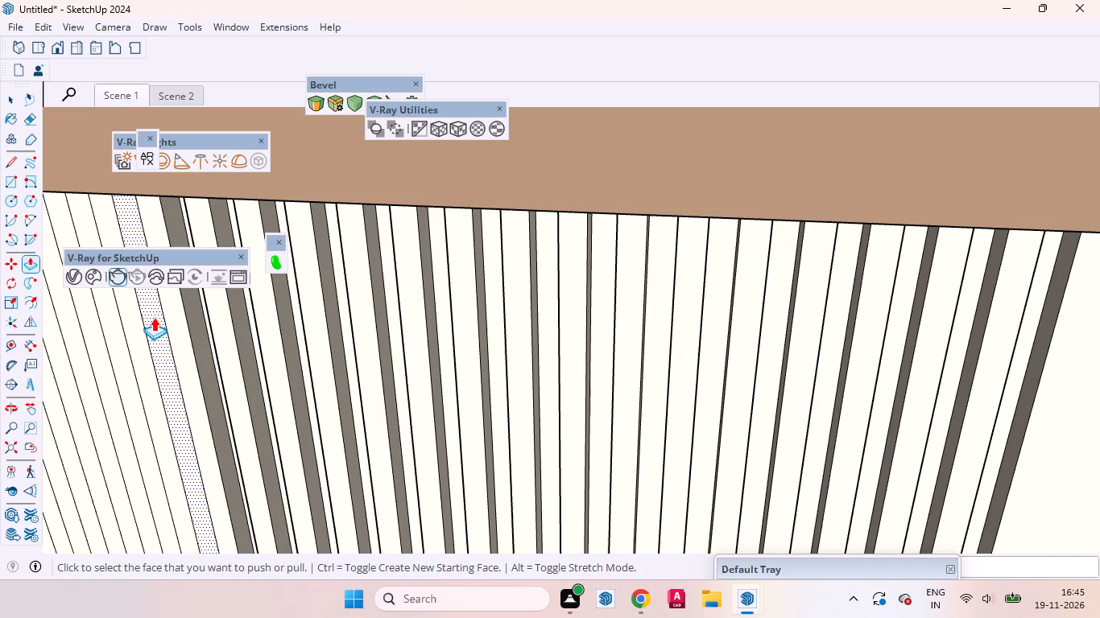
double_click(154, 317)
double_click(119, 325)
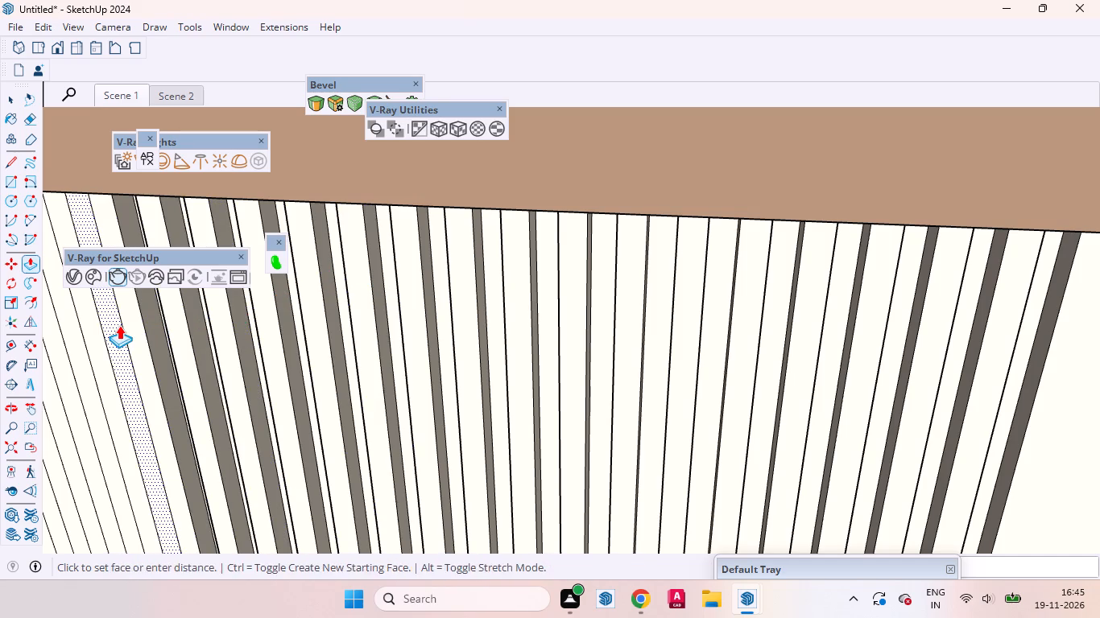
Push in seven more alternate strips of the upper panel to the groove depth, starting beside the last recessed groove.
scroll(821, 363, "down", 13)
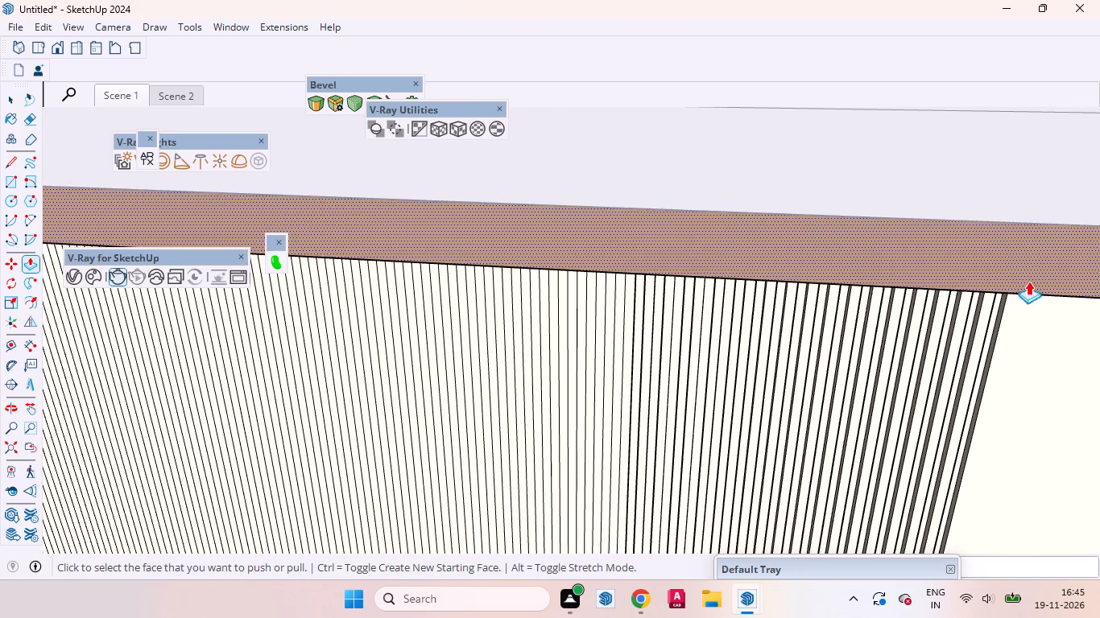
scroll(631, 286, "up", 17)
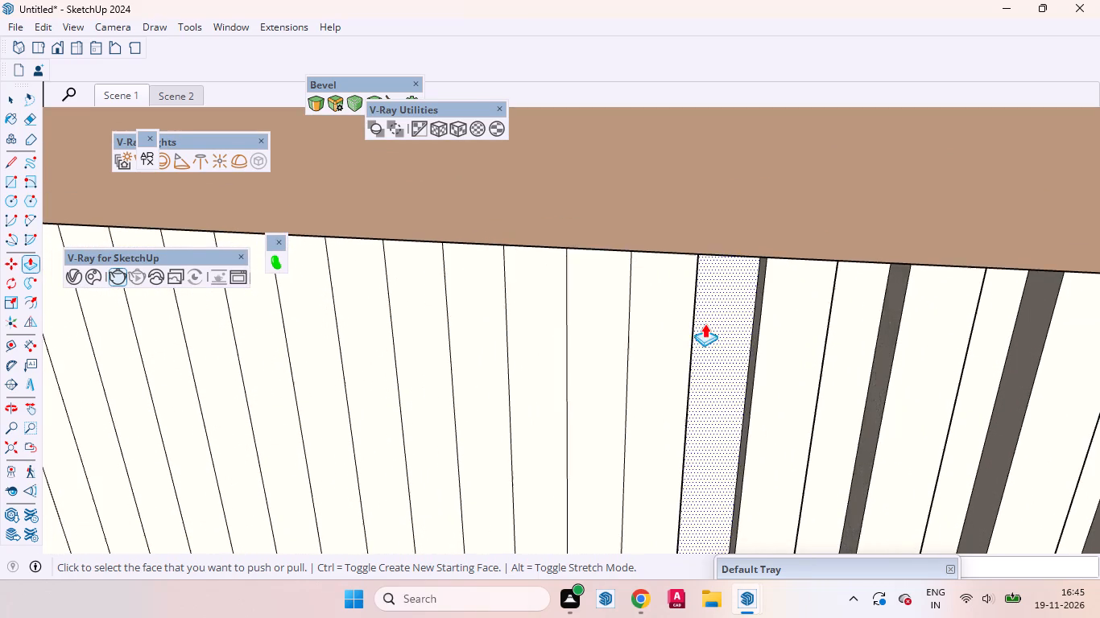
scroll(705, 323, "up", 2)
middle_click_drag(701, 324, 630, 323)
double_click(571, 316)
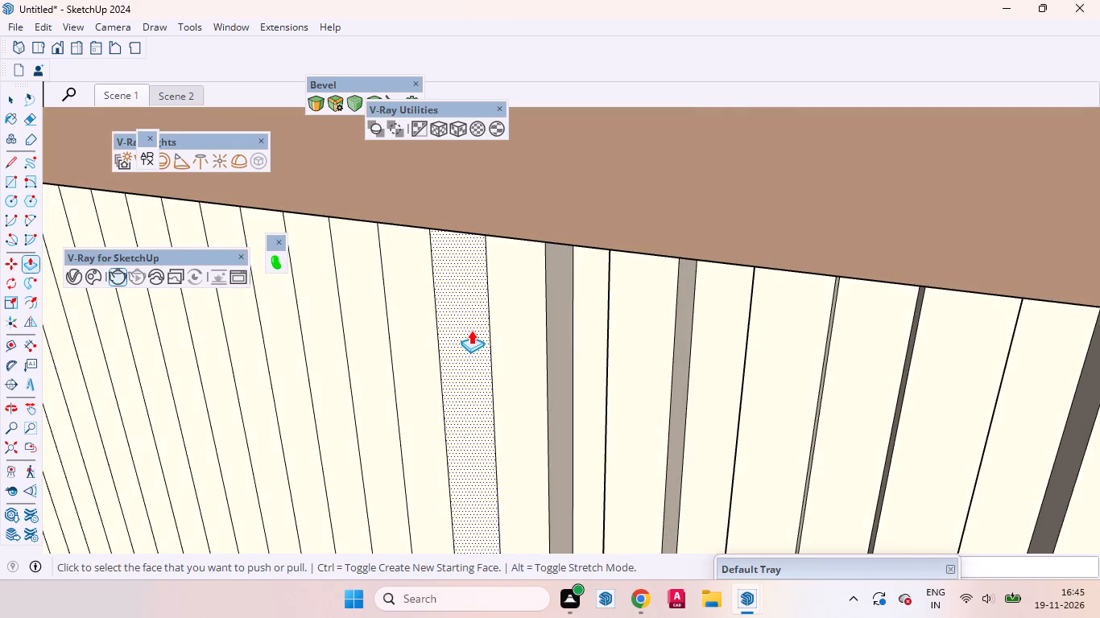
double_click(471, 330)
double_click(378, 337)
double_click(278, 358)
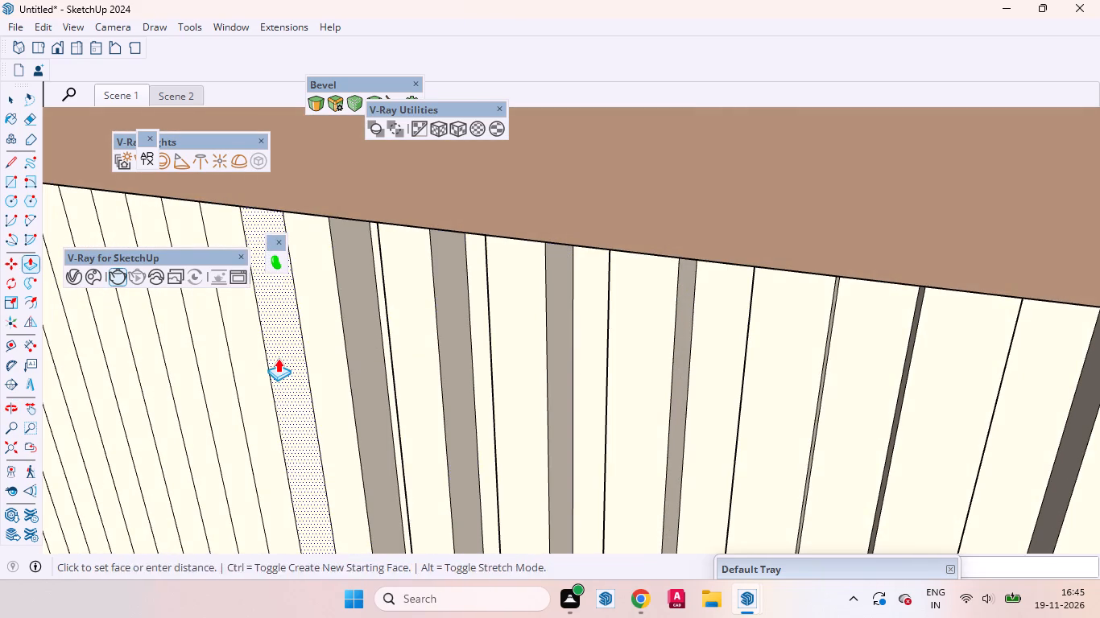
double_click(209, 362)
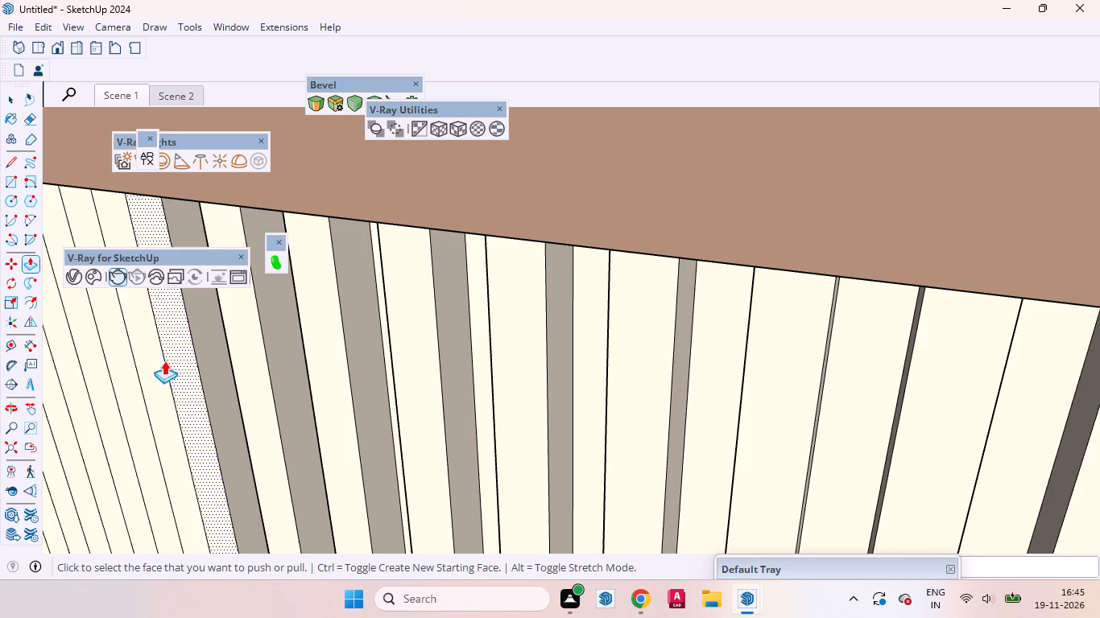
double_click(152, 360)
double_click(97, 367)
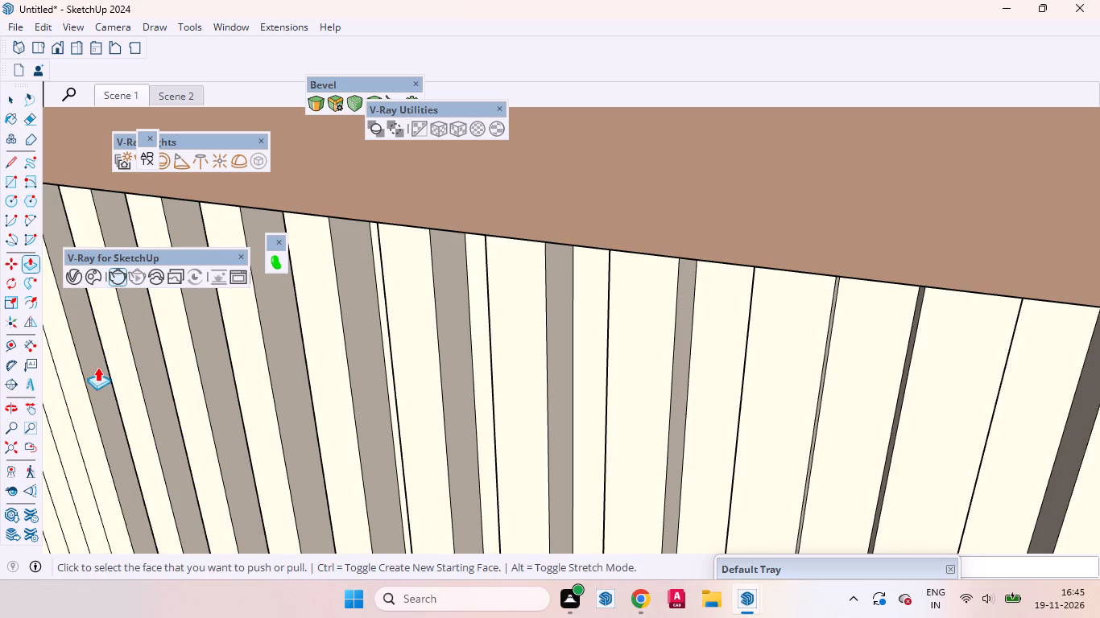
Continue the alternating grooves on the upper panel by recessing the next seven alternate strips to the same depth.
scroll(865, 409, "down", 5)
scroll(920, 410, "up", 1)
scroll(943, 411, "down", 9)
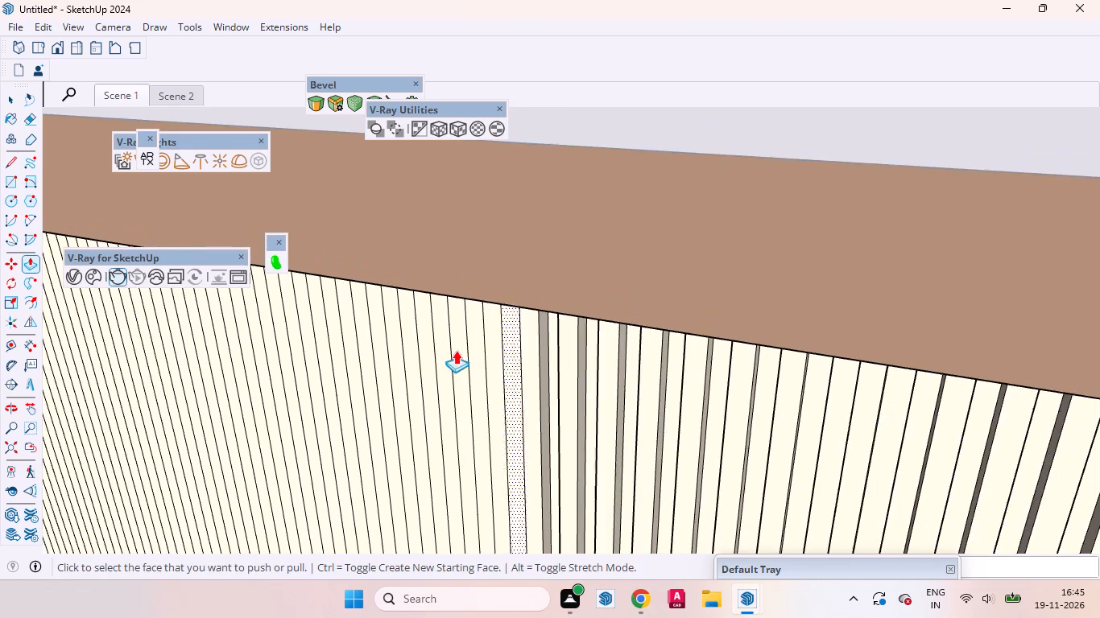
scroll(456, 349, "up", 9)
middle_click_drag(804, 385, 639, 312)
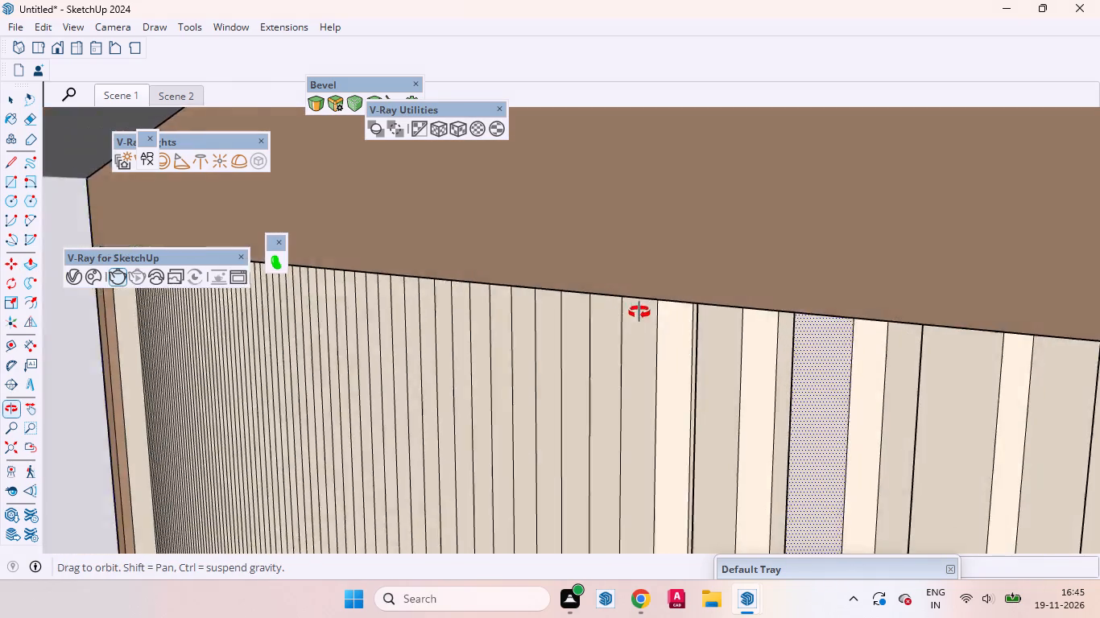
middle_click_drag(639, 312, 635, 315)
scroll(638, 340, "up", 5)
double_click(616, 339)
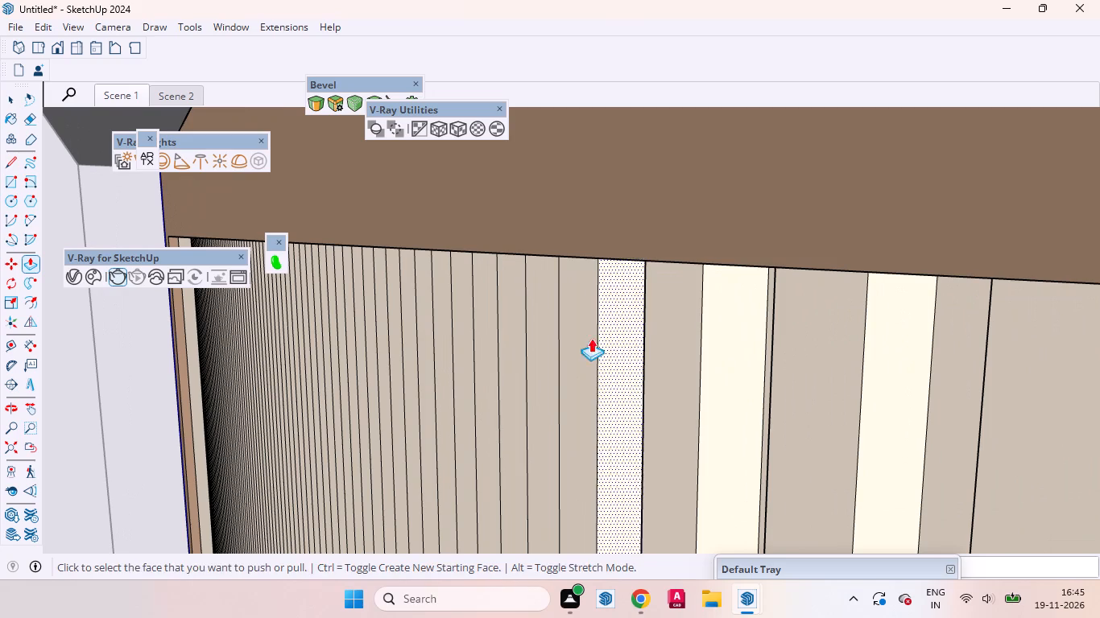
double_click(545, 337)
double_click(486, 338)
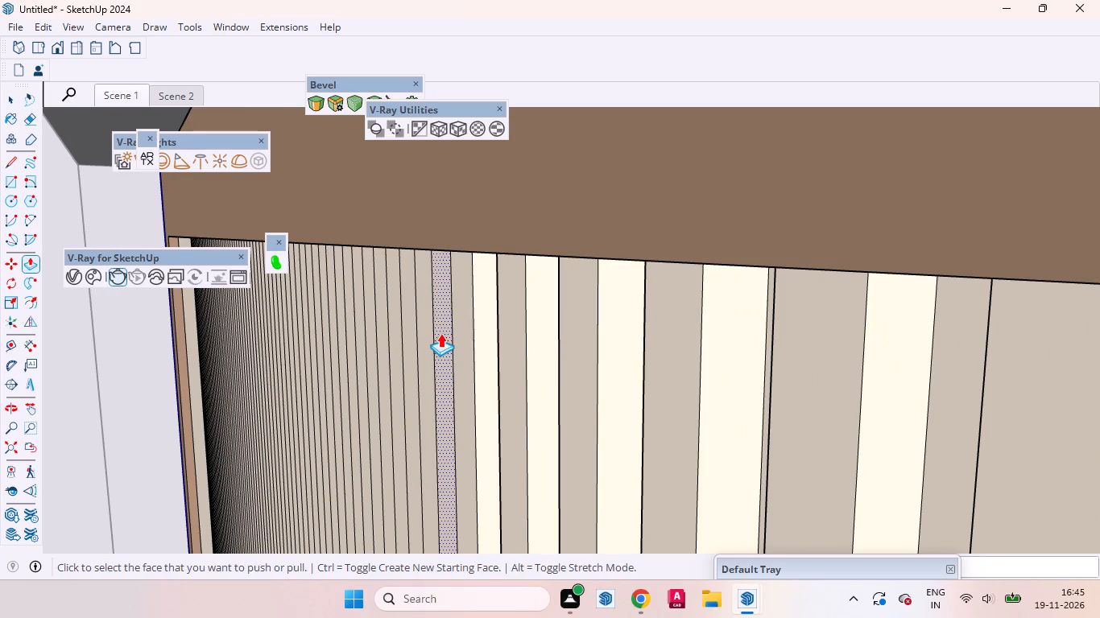
double_click(440, 333)
double_click(410, 330)
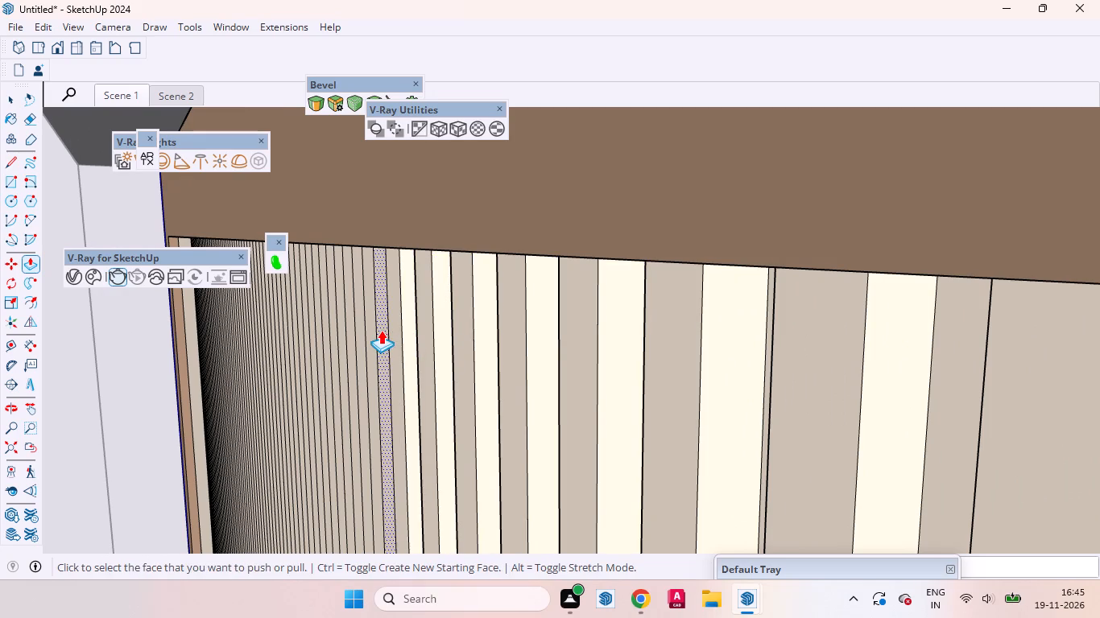
double_click(380, 329)
double_click(357, 326)
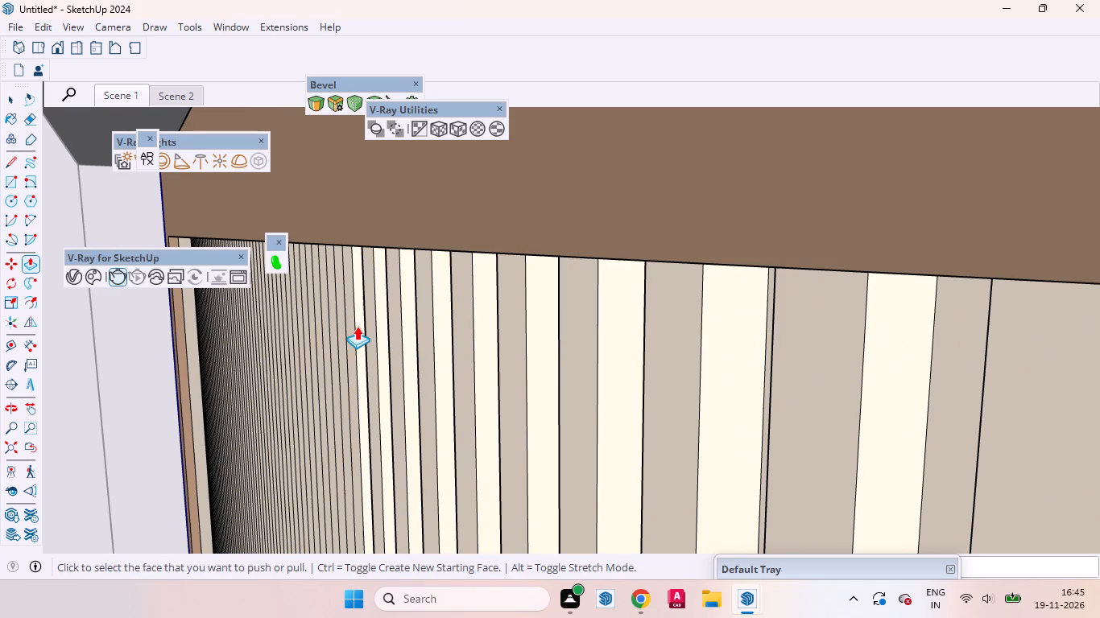
Push three more alternate strips of the upper panel inward to the groove depth, leaving one strip raised between each.
scroll(367, 332, "up", 1)
middle_click_drag(411, 342, 615, 368)
scroll(755, 377, "down", 6)
scroll(329, 352, "up", 2)
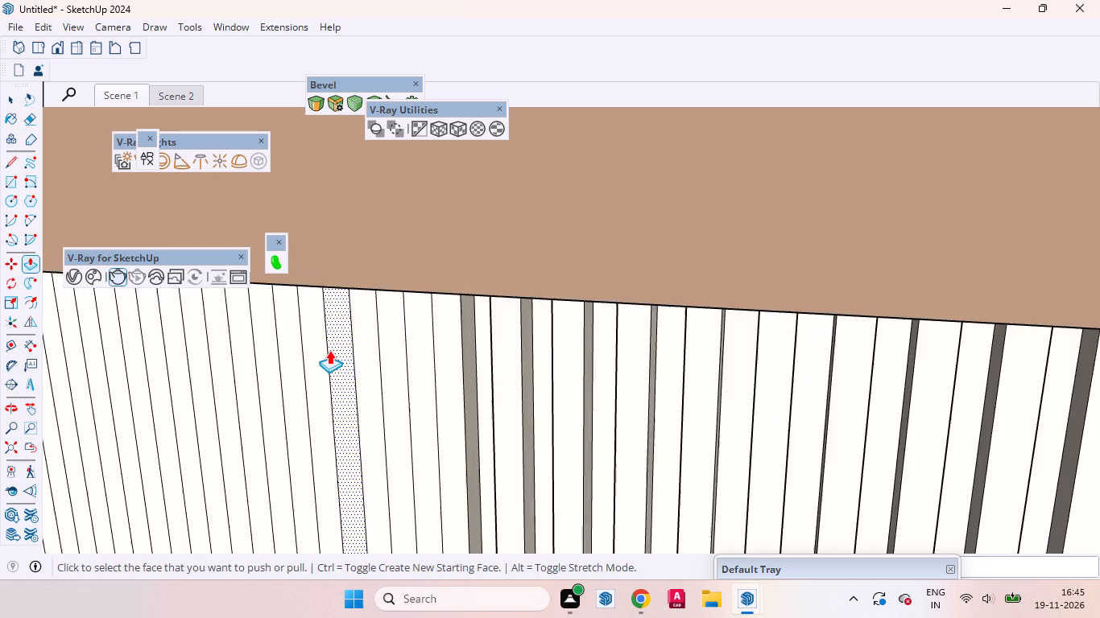
scroll(329, 350, "up", 4)
double_click(455, 333)
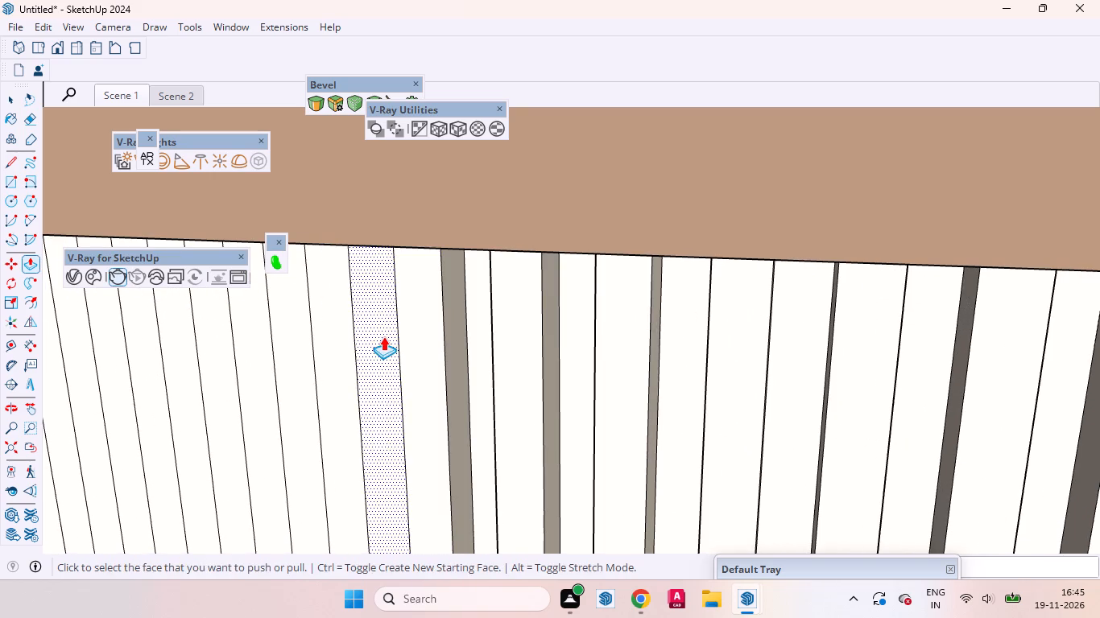
double_click(383, 336)
double_click(296, 350)
Recess the next three alternate strips below the top frame to the same groove depth, moving toward the left frame edge.
scroll(716, 346, "down", 3)
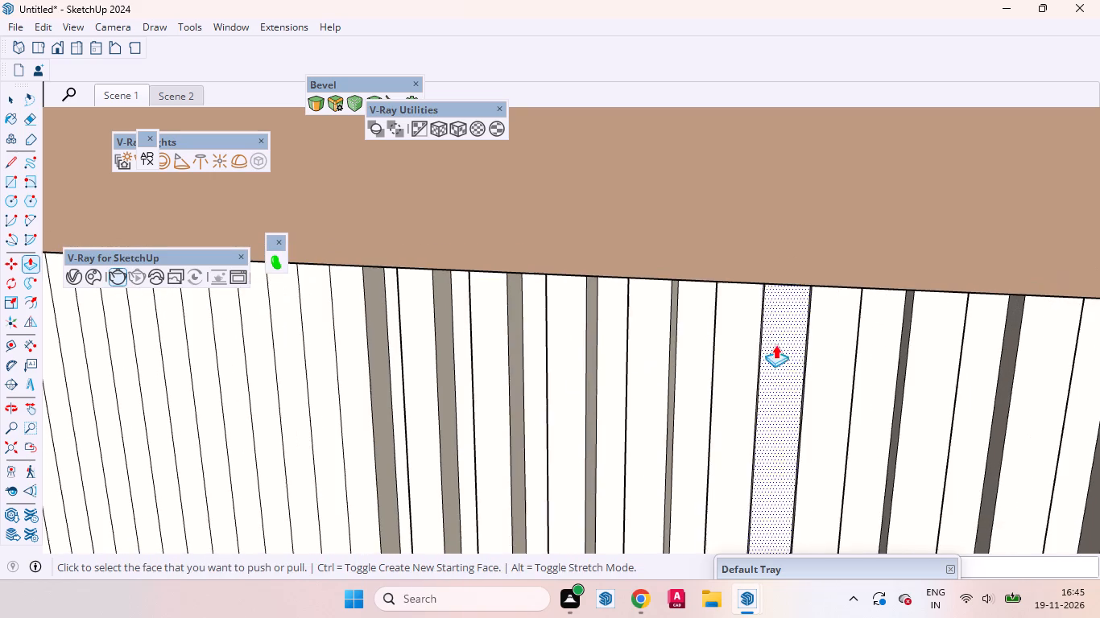
scroll(775, 344, "down", 2)
scroll(837, 348, "up", 1)
scroll(858, 346, "down", 2)
scroll(738, 353, "up", 3)
scroll(862, 373, "up", 2)
middle_click_drag(862, 377, 788, 251)
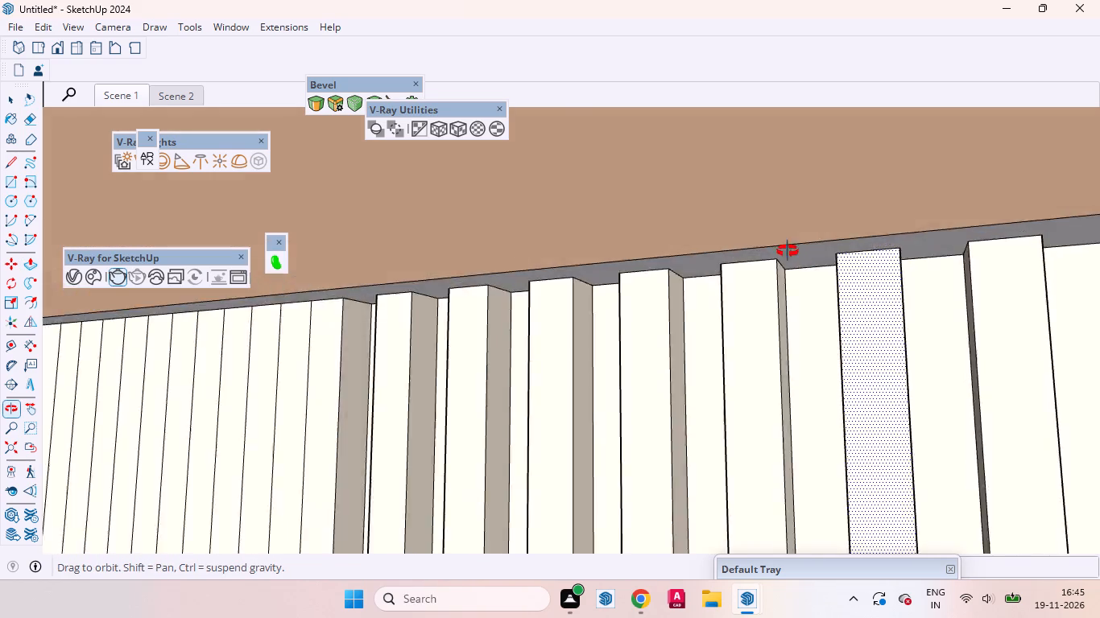
middle_click_drag(788, 251, 882, 220)
scroll(932, 257, "down", 2)
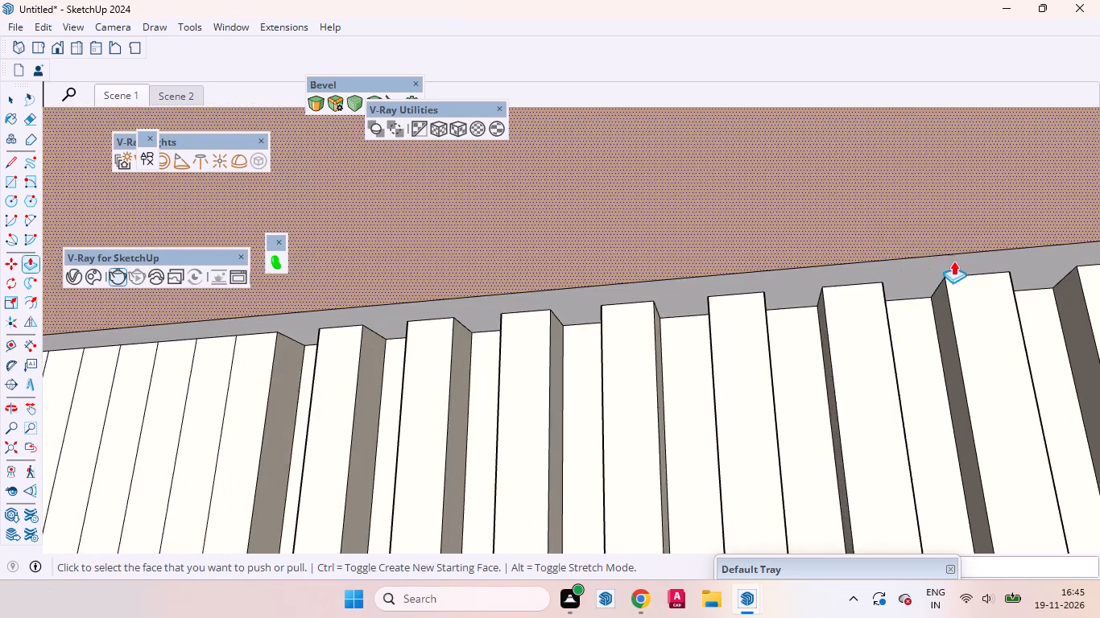
scroll(967, 257, "up", 1)
scroll(969, 257, "down", 2)
scroll(239, 328, "up", 2)
double_click(359, 339)
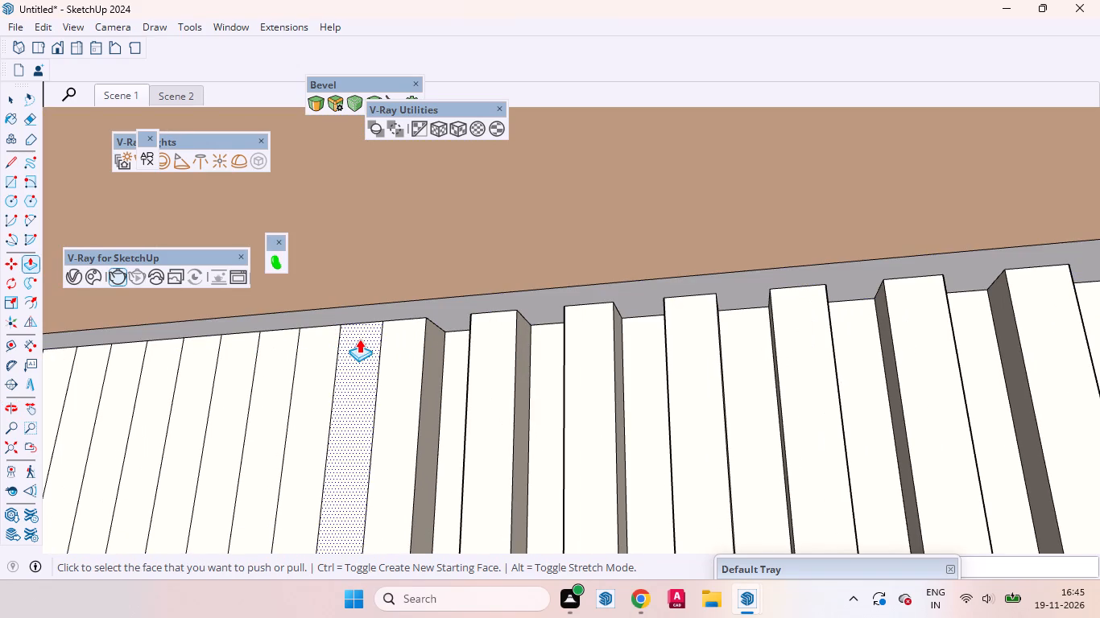
double_click(278, 362)
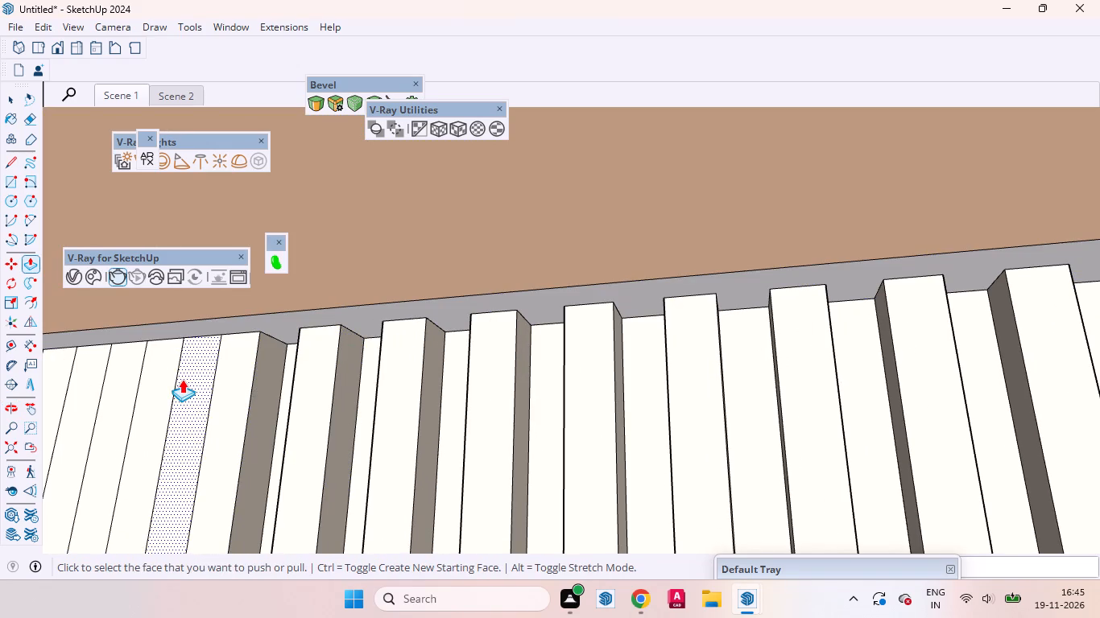
left_click(187, 379)
left_click(187, 379)
Push the following four alternate strips of the upper panel inward to the groove depth, continuing toward the left frame edge.
scroll(581, 338, "down", 10)
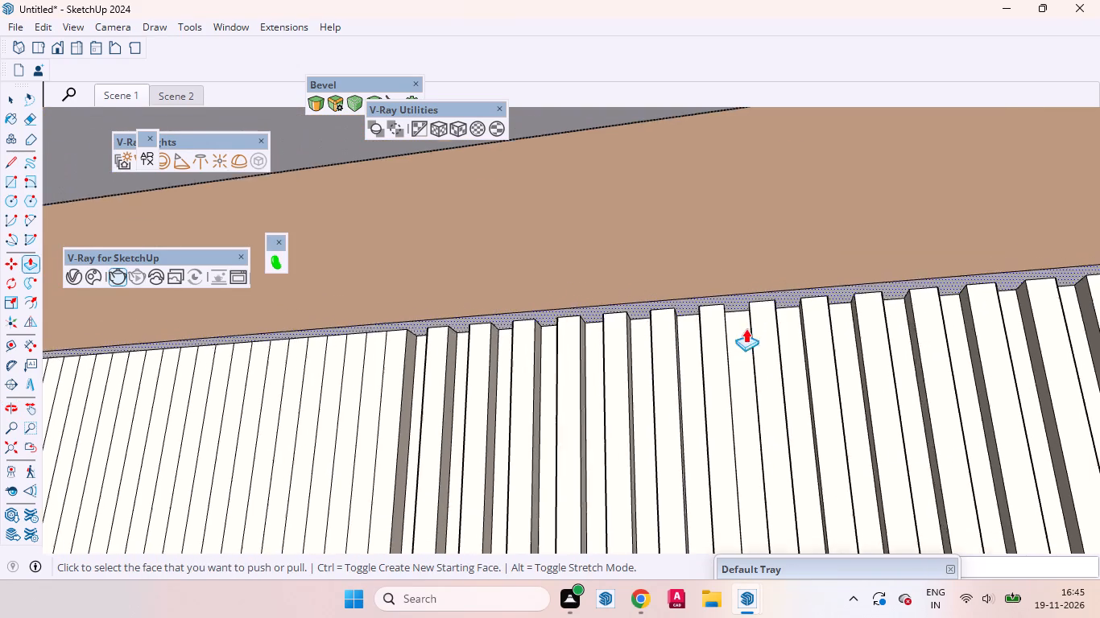
scroll(177, 336, "up", 6)
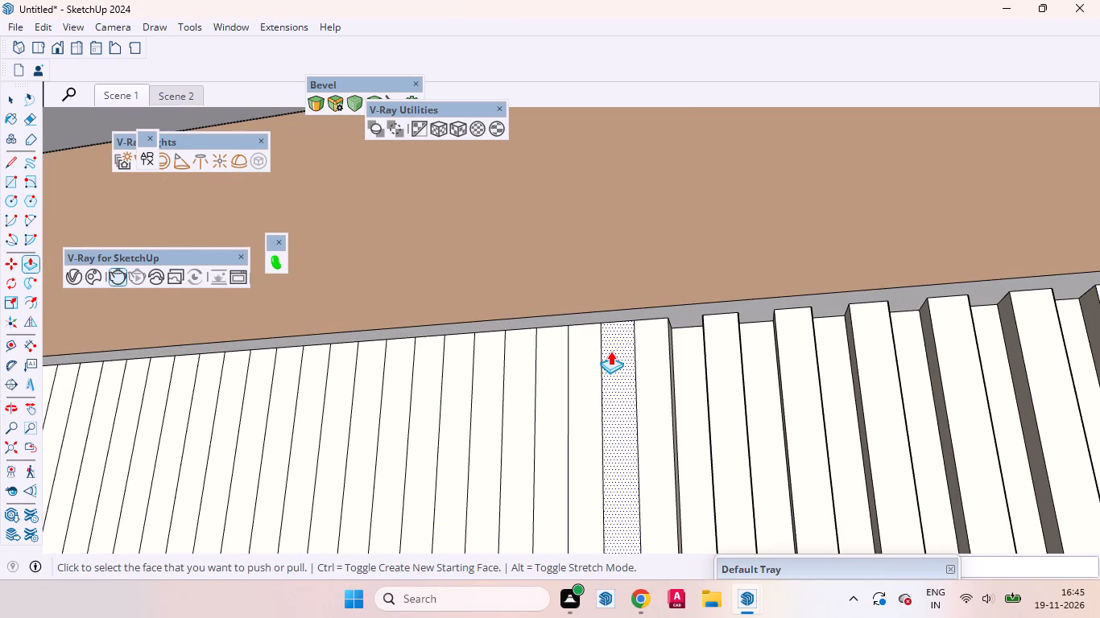
left_click(610, 351)
left_click(610, 351)
double_click(548, 373)
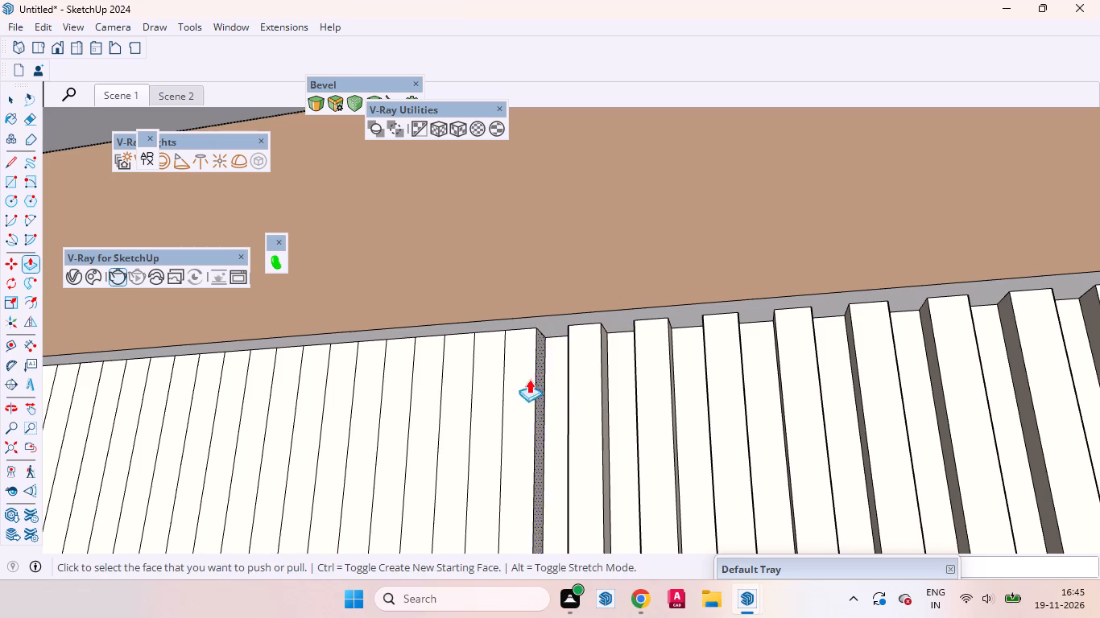
double_click(494, 387)
double_click(426, 407)
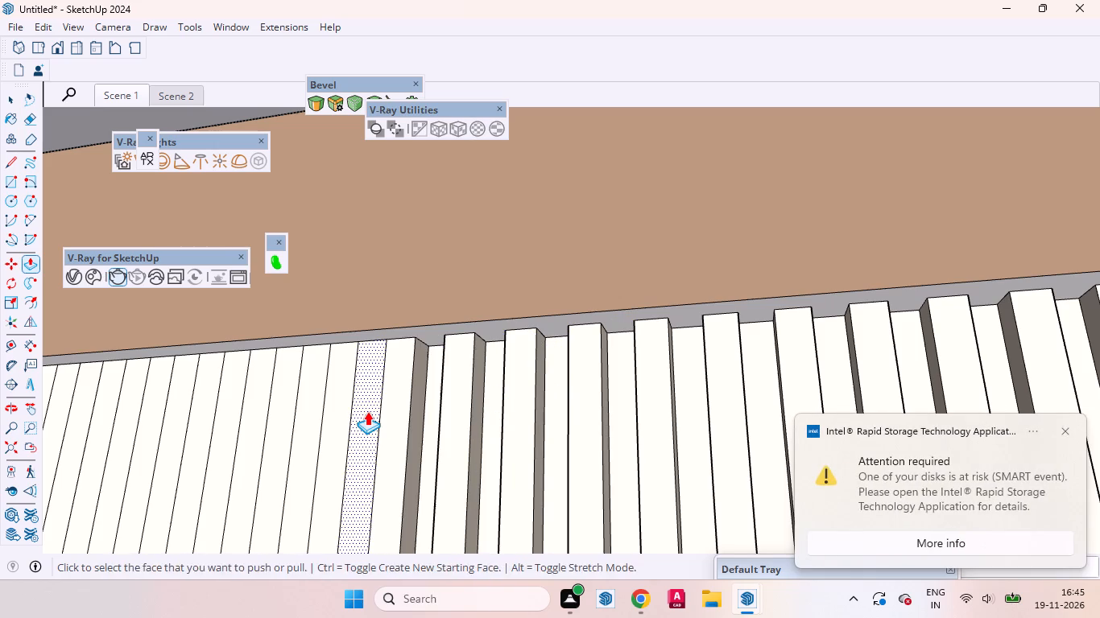
Recess the next ten alternate strips of the upper panel to the same groove depth, continuing toward the left frame edge.
double_click(367, 411)
double_click(309, 426)
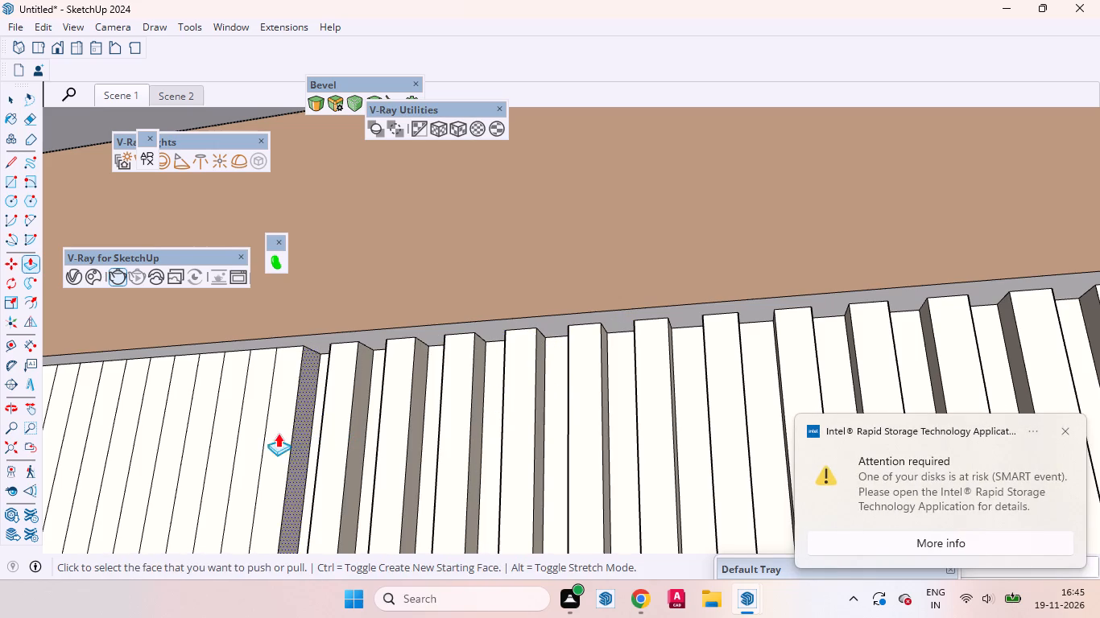
double_click(255, 435)
double_click(194, 441)
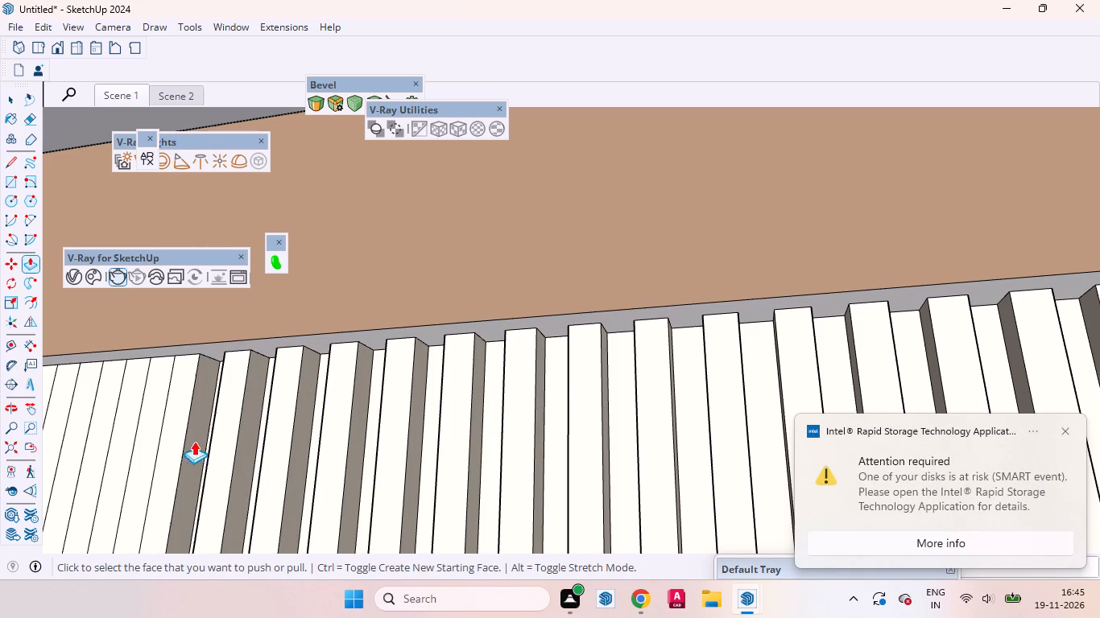
double_click(139, 444)
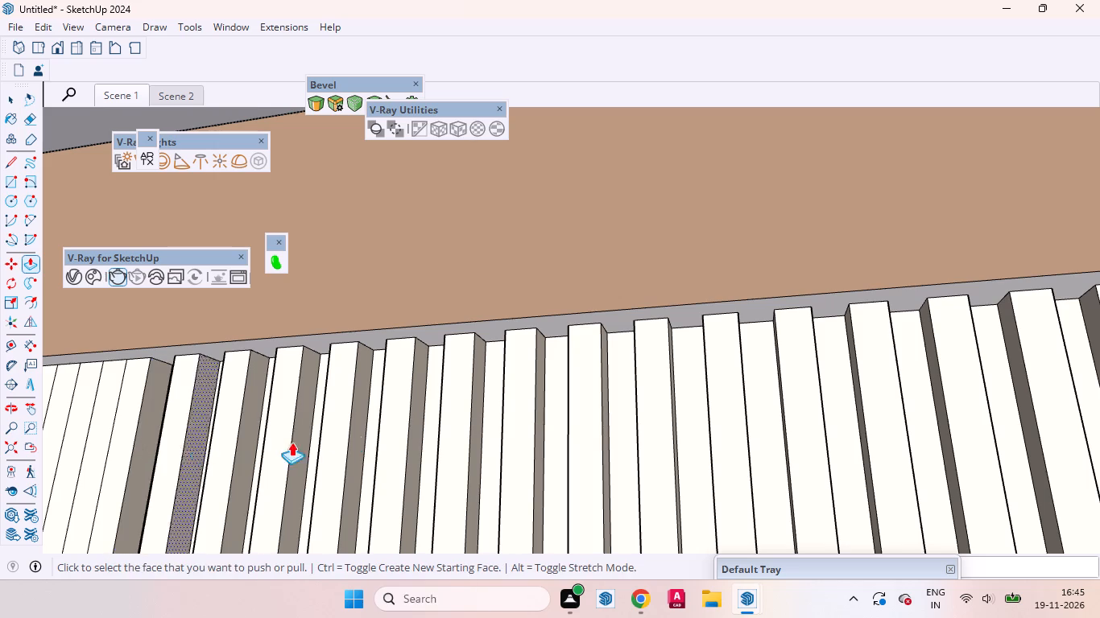
scroll(862, 383, "down", 10)
scroll(331, 372, "up", 4)
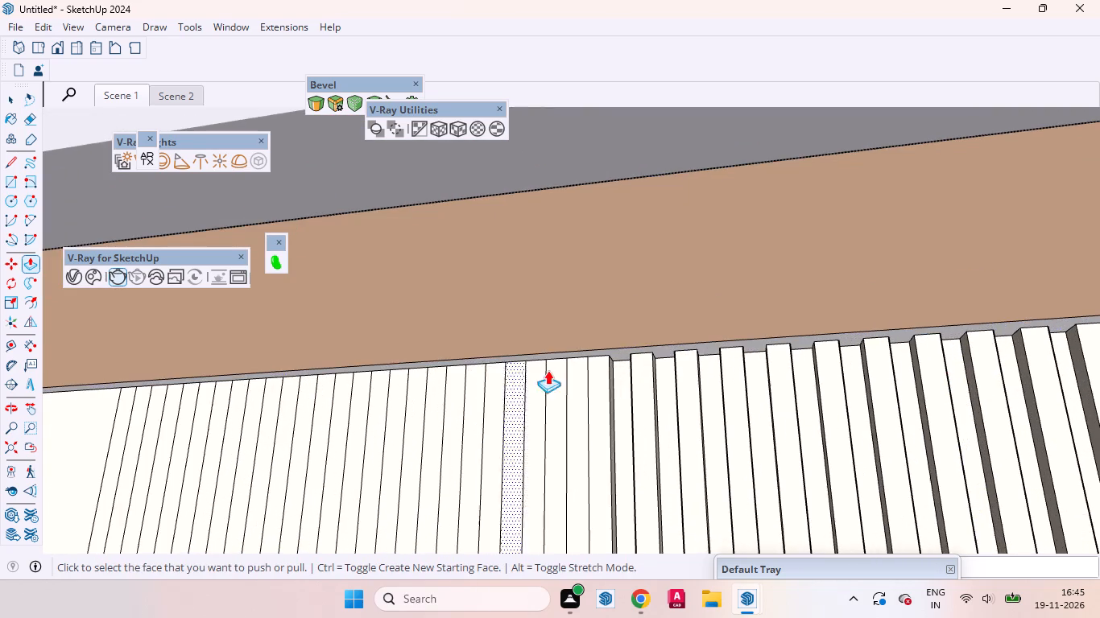
scroll(579, 370, "up", 5)
double_click(573, 381)
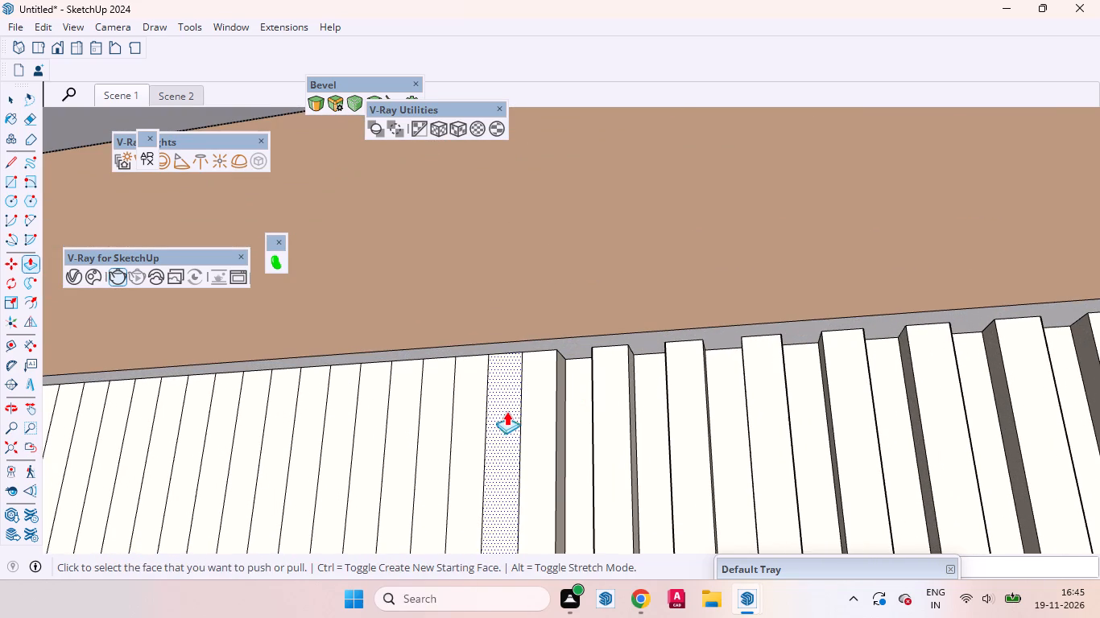
double_click(504, 413)
double_click(444, 426)
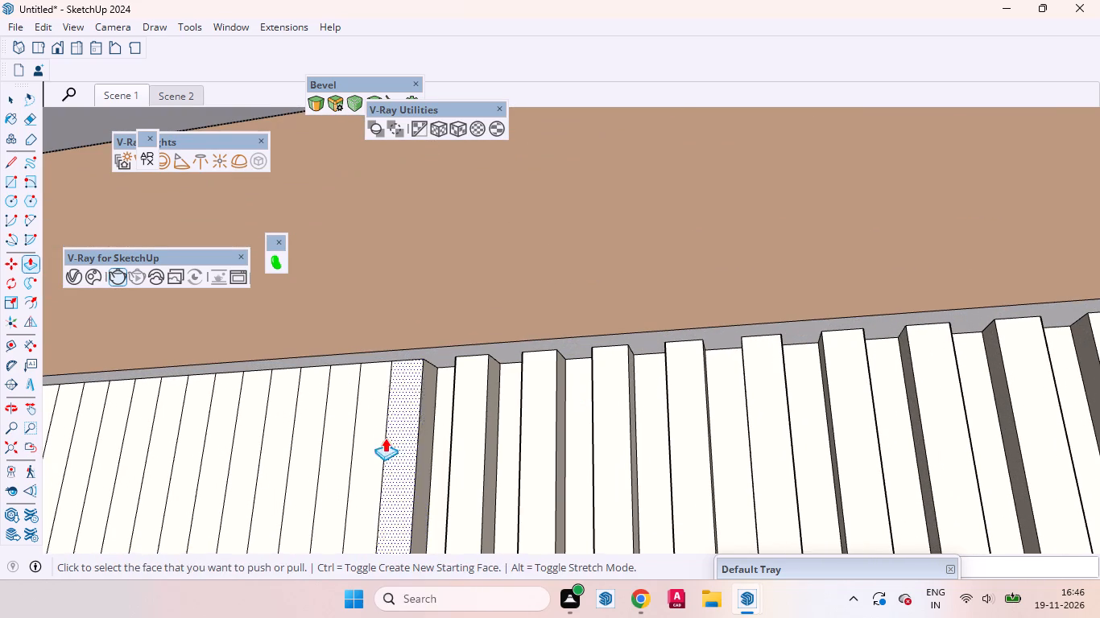
double_click(371, 442)
double_click(302, 447)
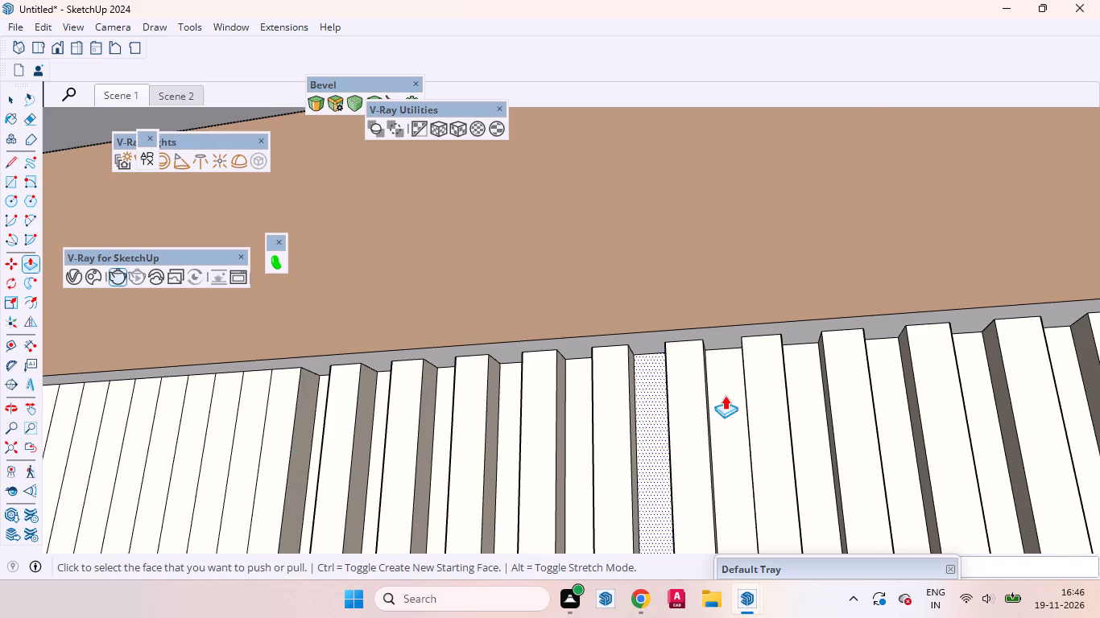
Recess the remaining eight alternate strips of the upper panel to the same groove depth, ending at the last divided strip.
scroll(724, 395, "down", 4)
scroll(323, 393, "up", 5)
double_click(424, 401)
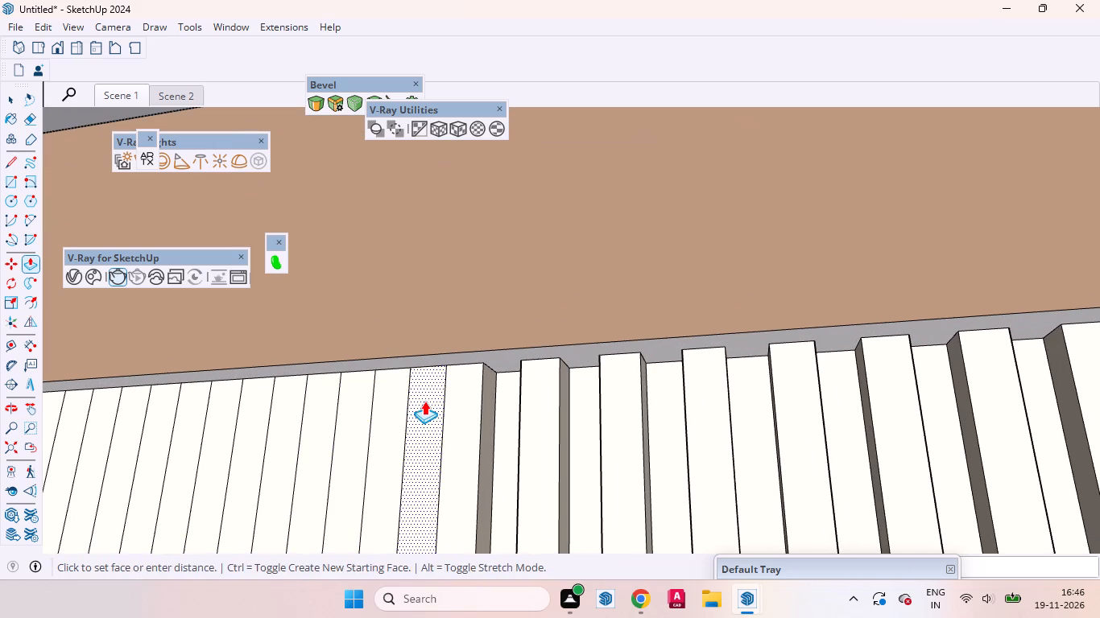
double_click(340, 425)
double_click(283, 439)
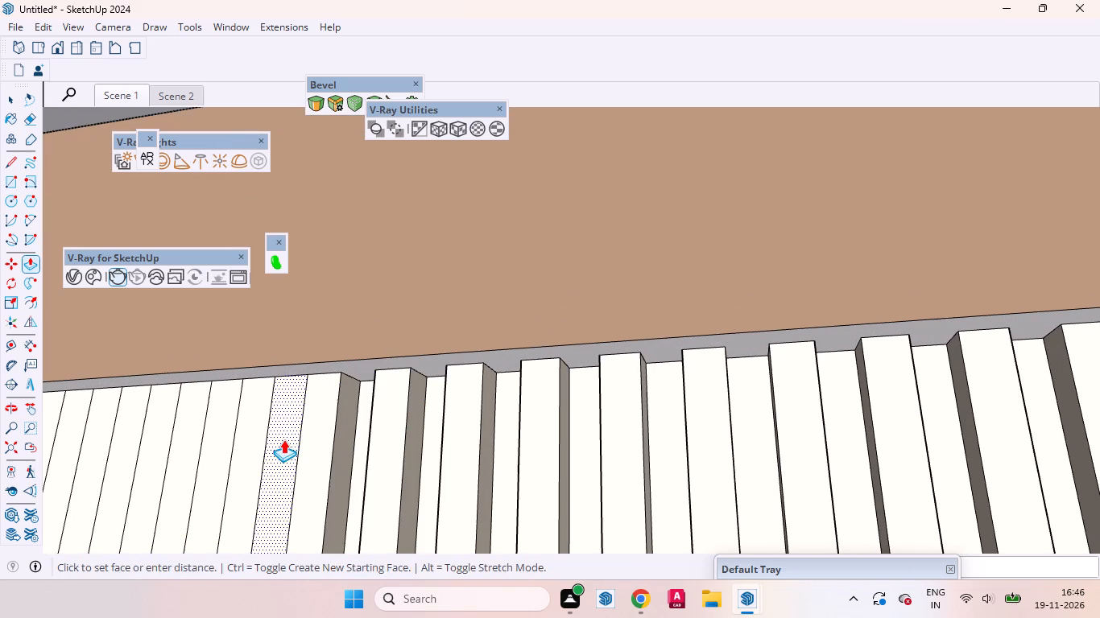
double_click(215, 449)
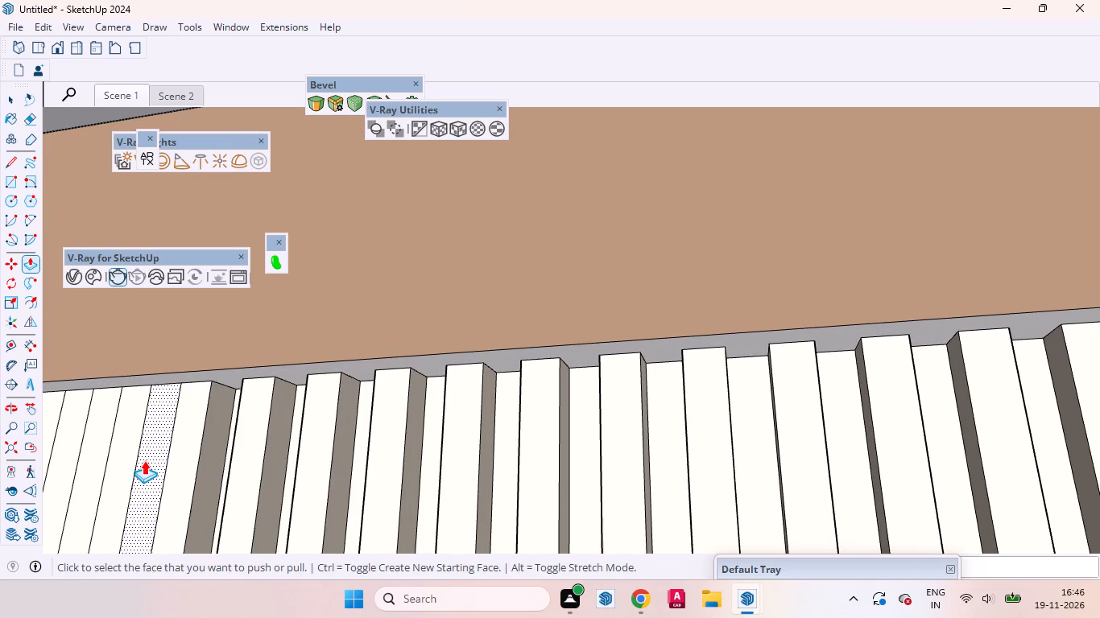
double_click(148, 460)
scroll(695, 406, "down", 5)
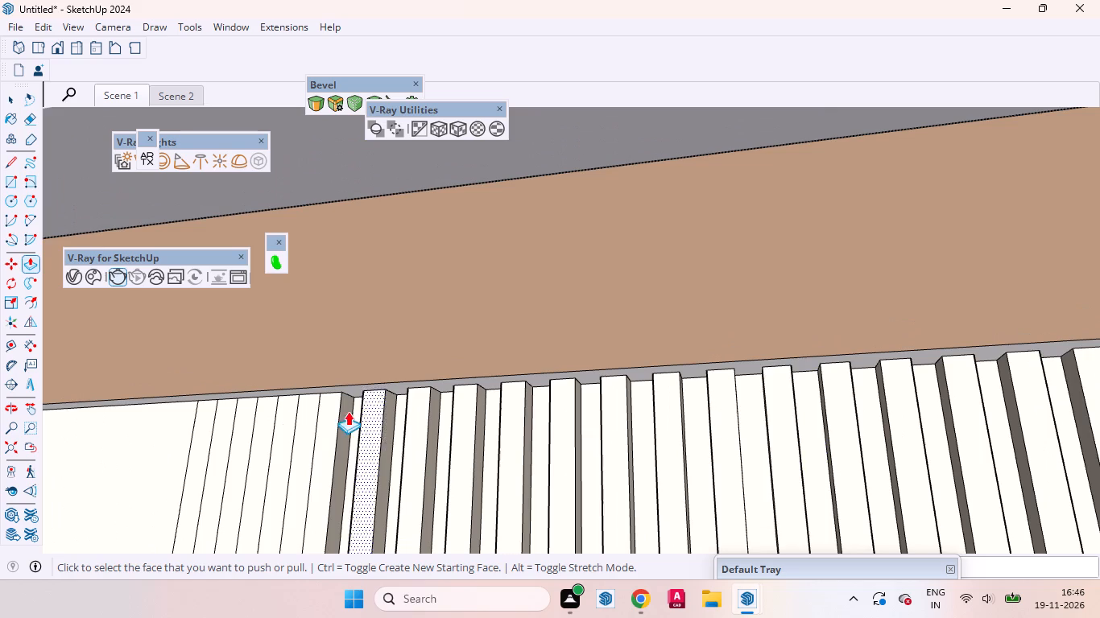
scroll(292, 414, "up", 3)
double_click(302, 414)
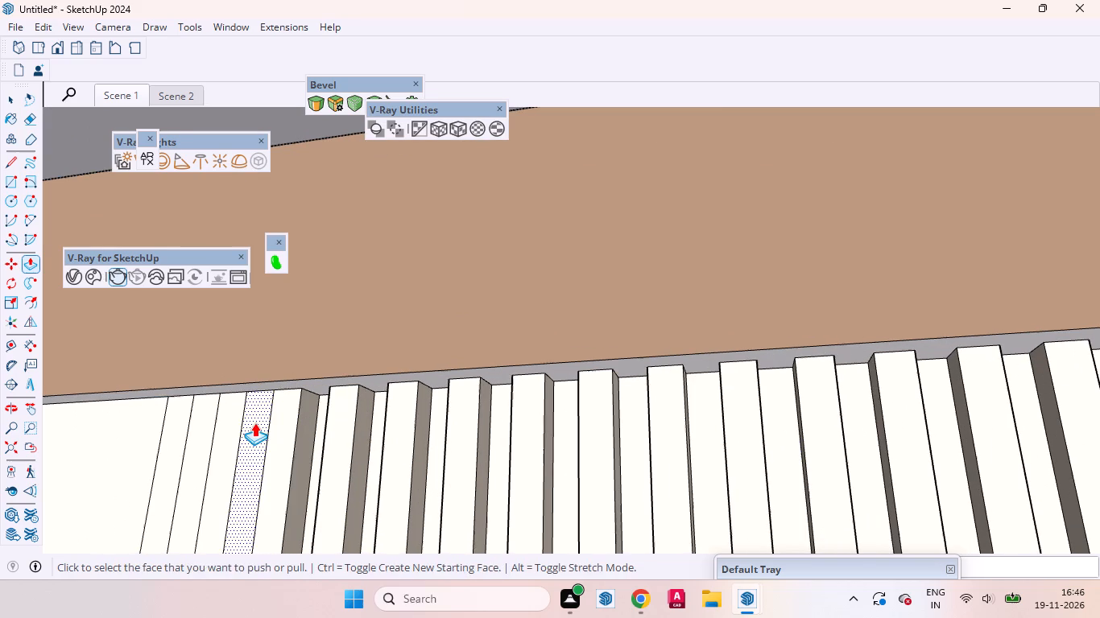
double_click(254, 422)
double_click(192, 430)
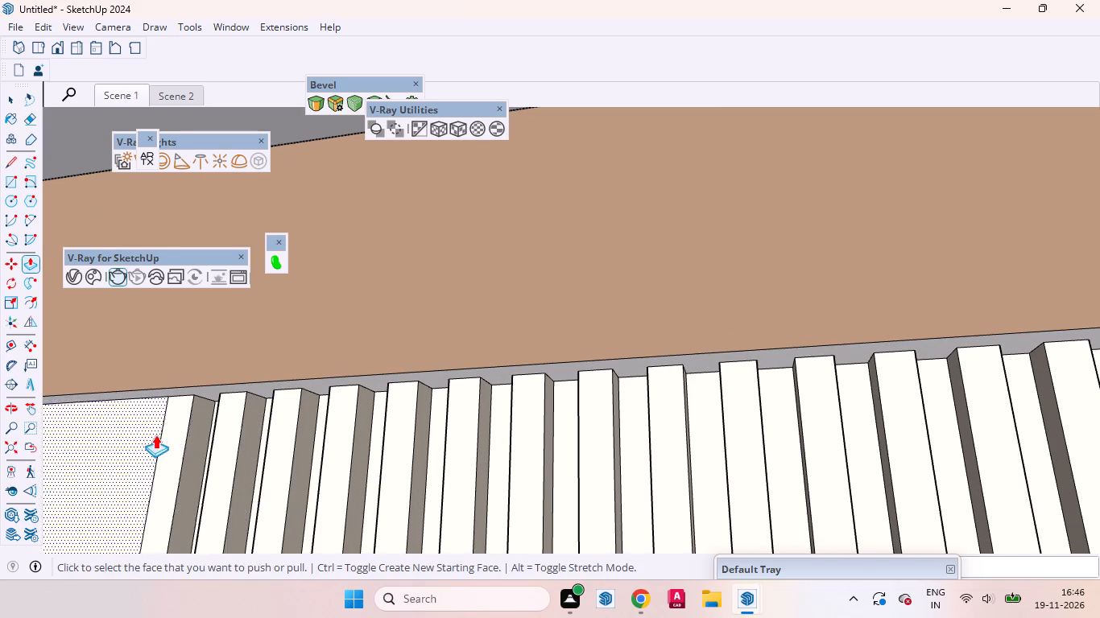
Examine the finished grooves on the upper panel from several angles and within the whole wardrobe opening.
middle_click_drag(284, 429, 397, 448)
scroll(436, 410, "down", 19)
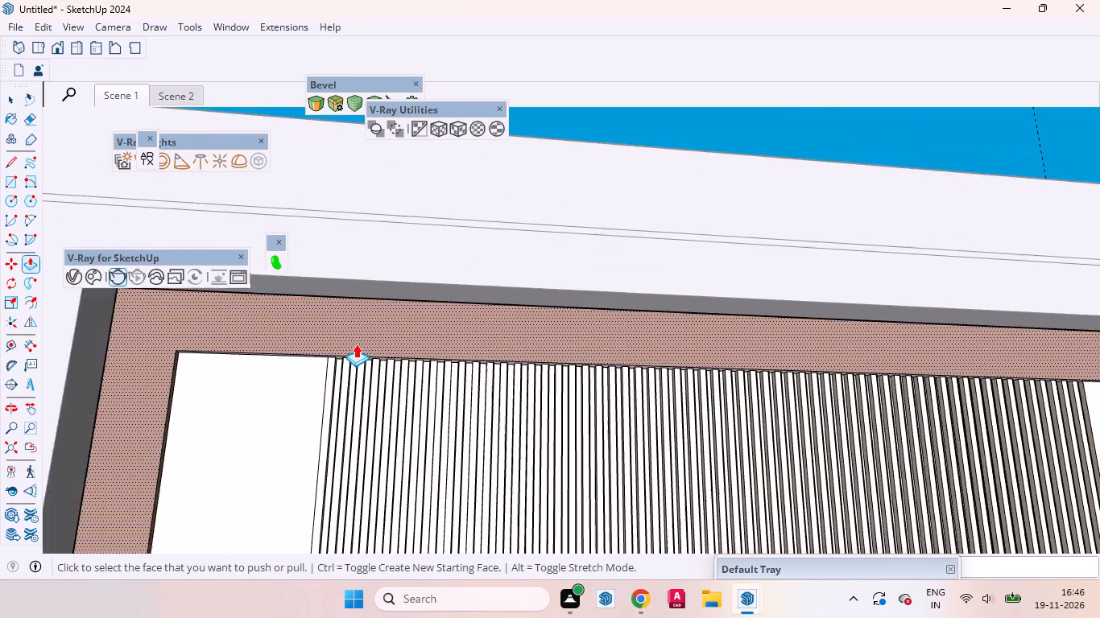
scroll(356, 344, "down", 10)
key("space")
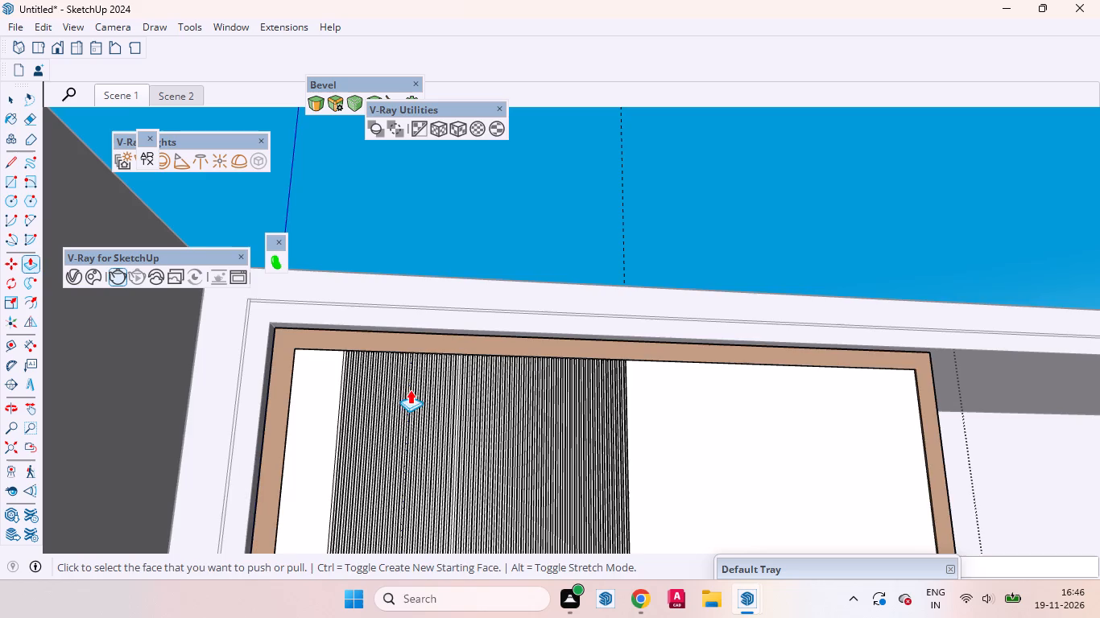
scroll(414, 323, "down", 14)
scroll(478, 334, "up", 1)
scroll(478, 336, "down", 1)
scroll(454, 360, "up", 5)
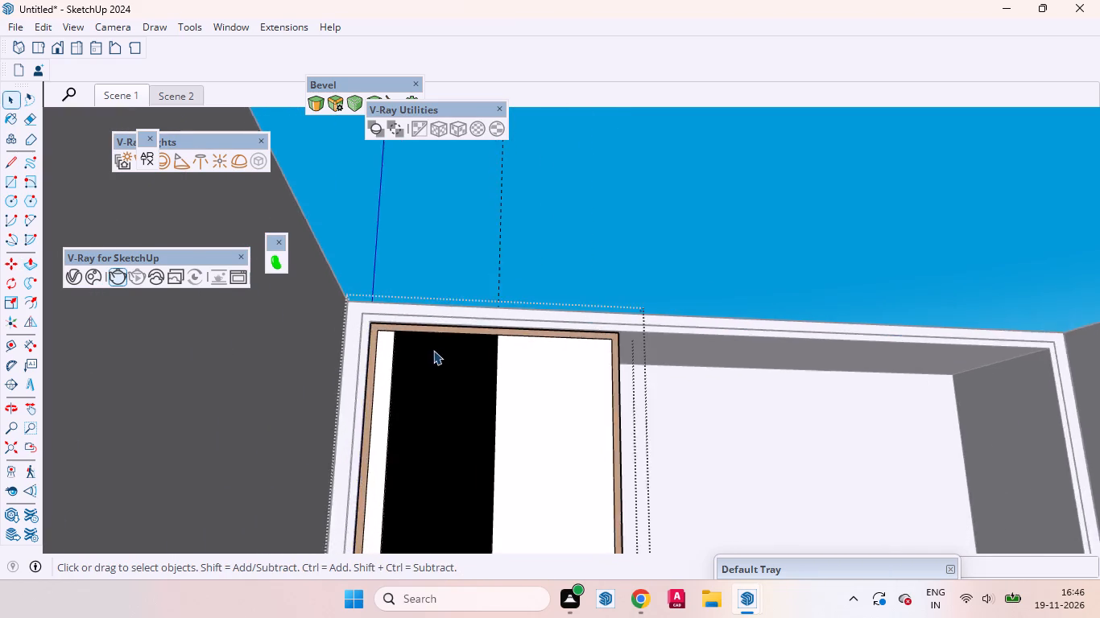
scroll(433, 350, "up", 20)
scroll(433, 350, "up", 8)
middle_click_drag(502, 305, 118, 303)
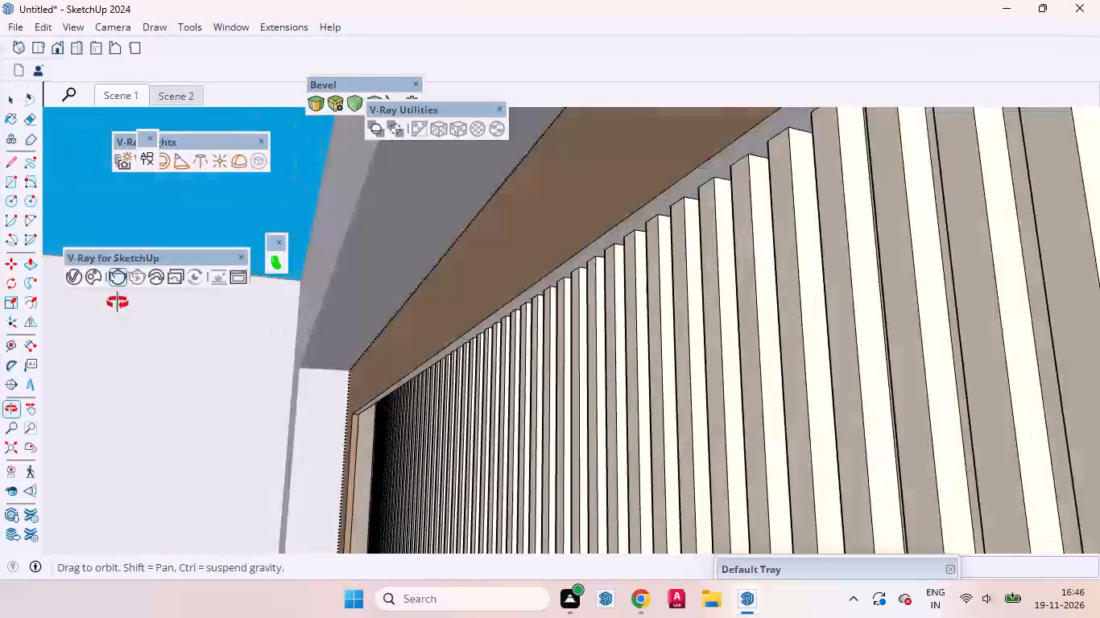
middle_click_drag(118, 303, 201, 306)
scroll(283, 338, "down", 12)
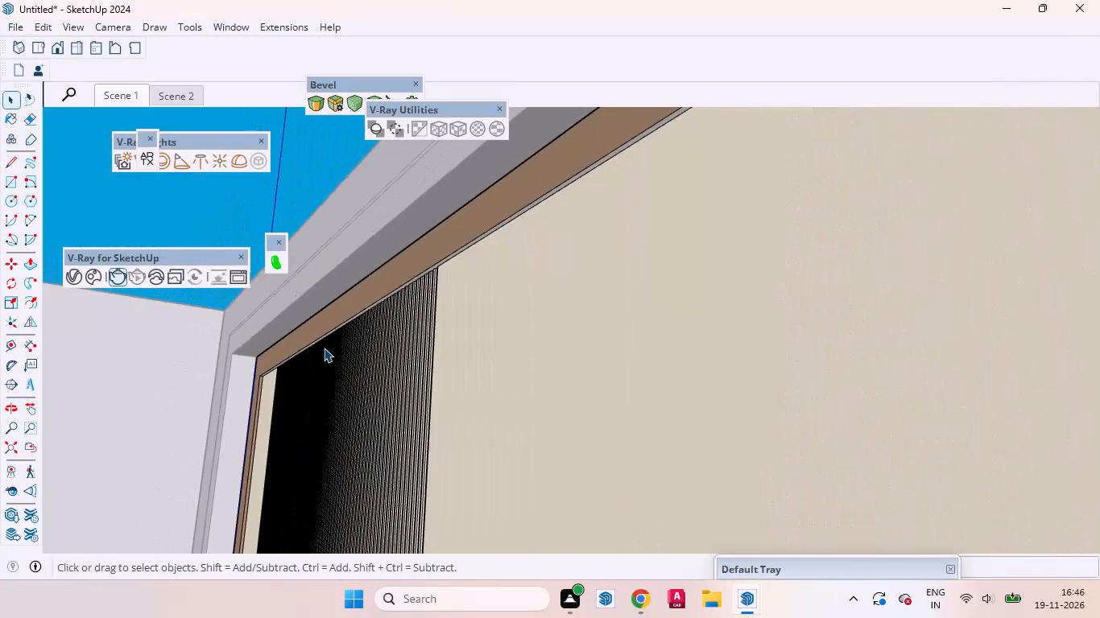
scroll(324, 348, "down", 19)
scroll(417, 280, "up", 1)
scroll(423, 272, "down", 3)
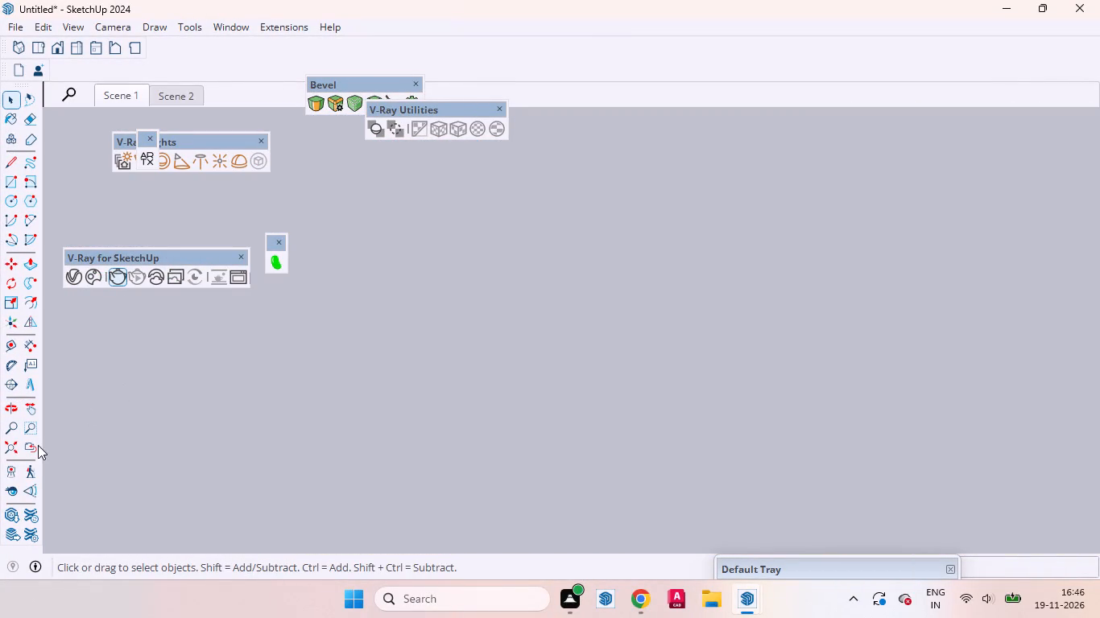
left_click(30, 450)
middle_click_drag(339, 408, 490, 447)
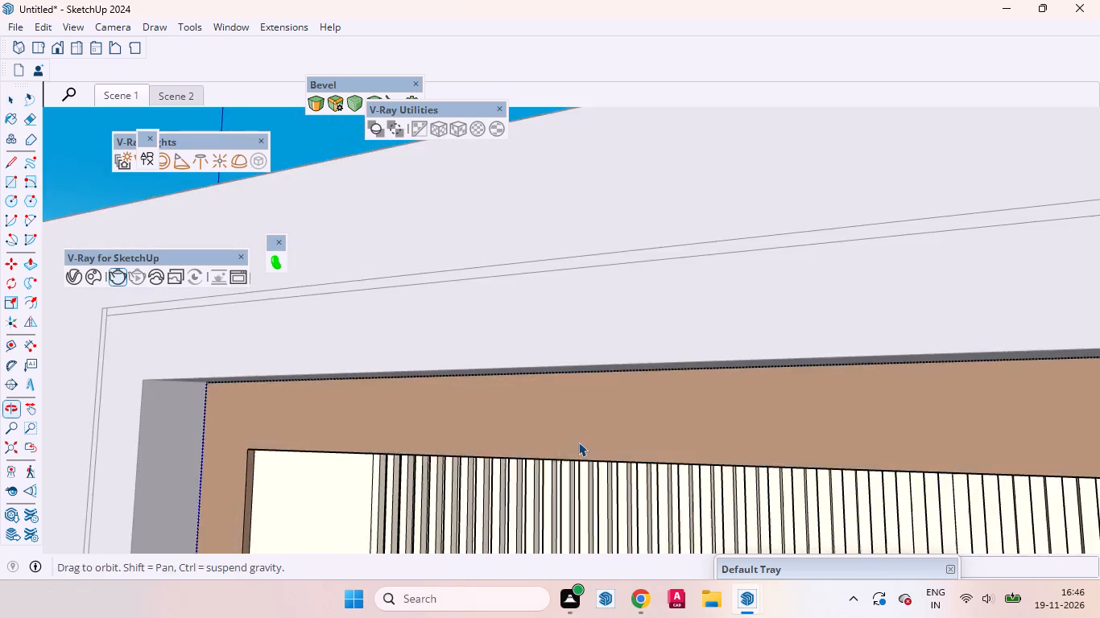
scroll(619, 326, "down", 20)
scroll(619, 326, "down", 9)
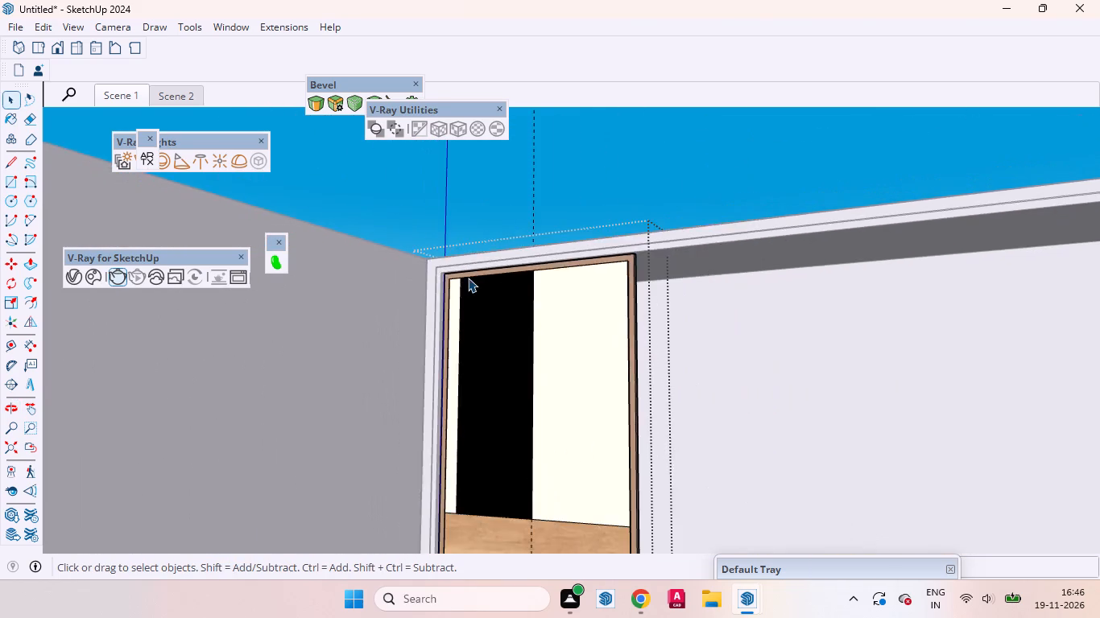
scroll(468, 278, "down", 8)
middle_click_drag(536, 344, 639, 383)
scroll(557, 362, "down", 3)
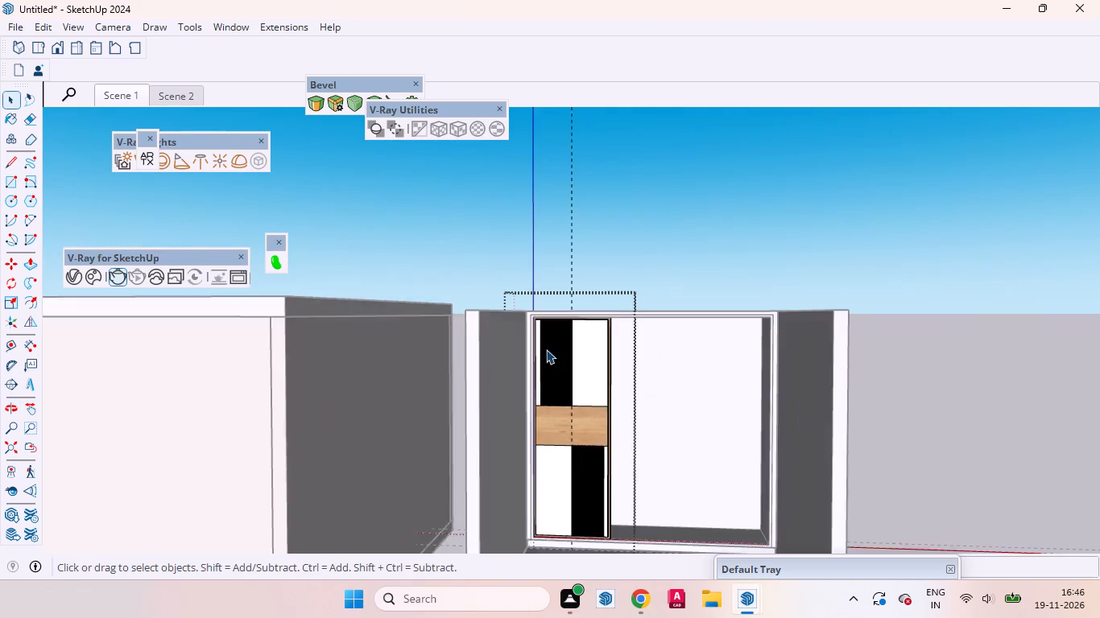
scroll(546, 349, "down", 2)
scroll(546, 349, "up", 1)
scroll(546, 349, "down", 5)
left_click(697, 254)
Reopen the shutter group and copy the upper panel's leftmost strip line 3 mm toward the left frame, arrayed 40 times.
scroll(548, 373, "up", 3)
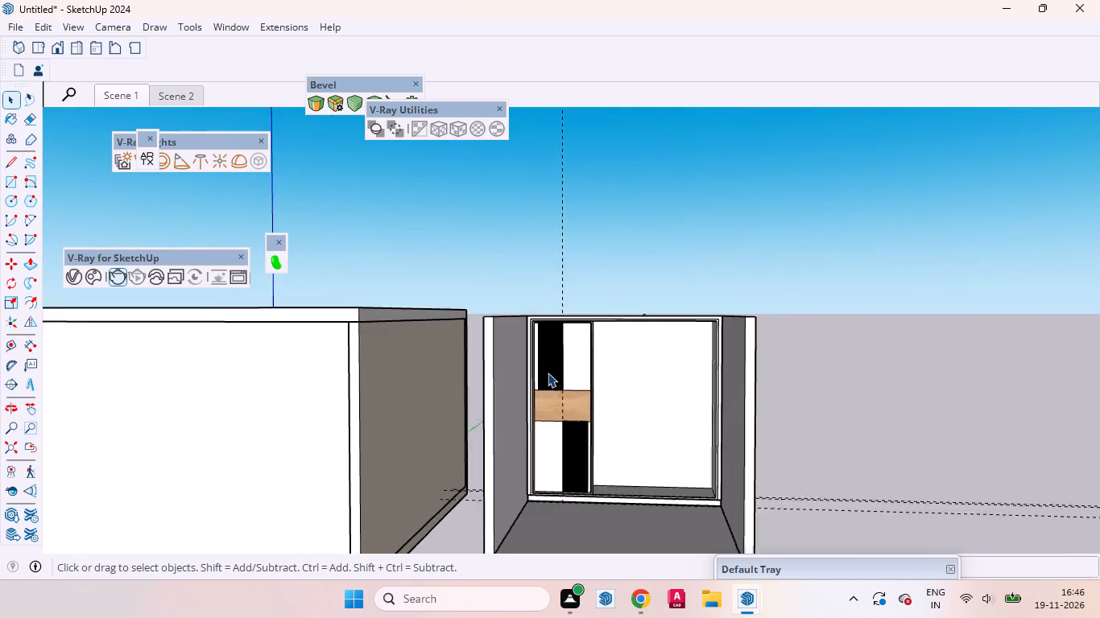
scroll(548, 373, "up", 20)
scroll(548, 373, "up", 4)
left_click(514, 361)
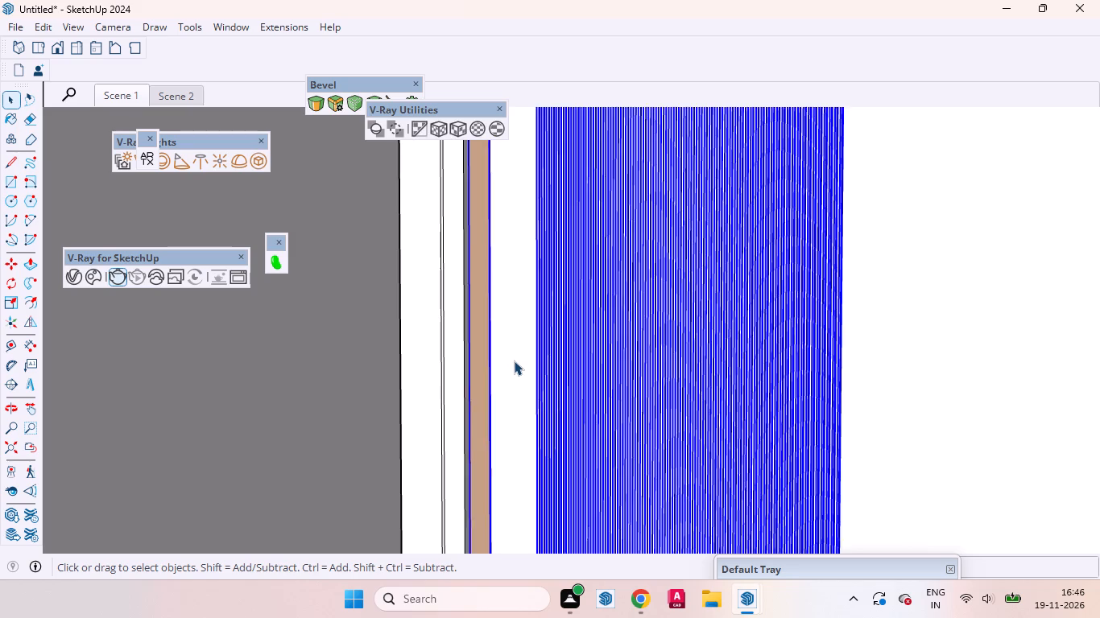
scroll(514, 360, "up", 4)
double_click(510, 366)
left_click(516, 360)
scroll(536, 338, "up", 7)
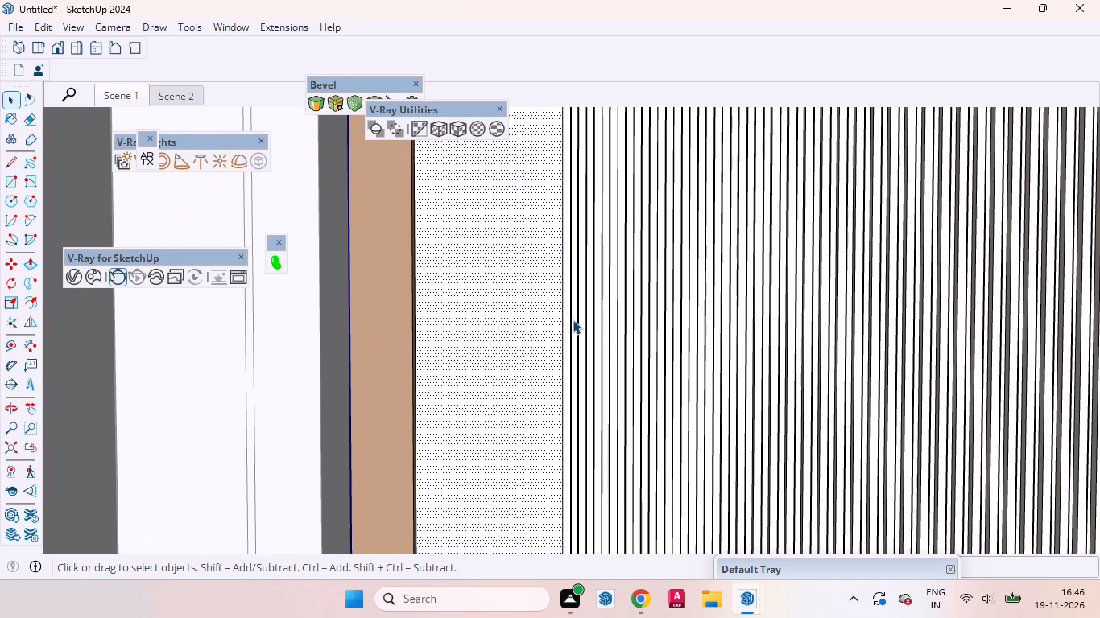
left_click(564, 318)
key("m")
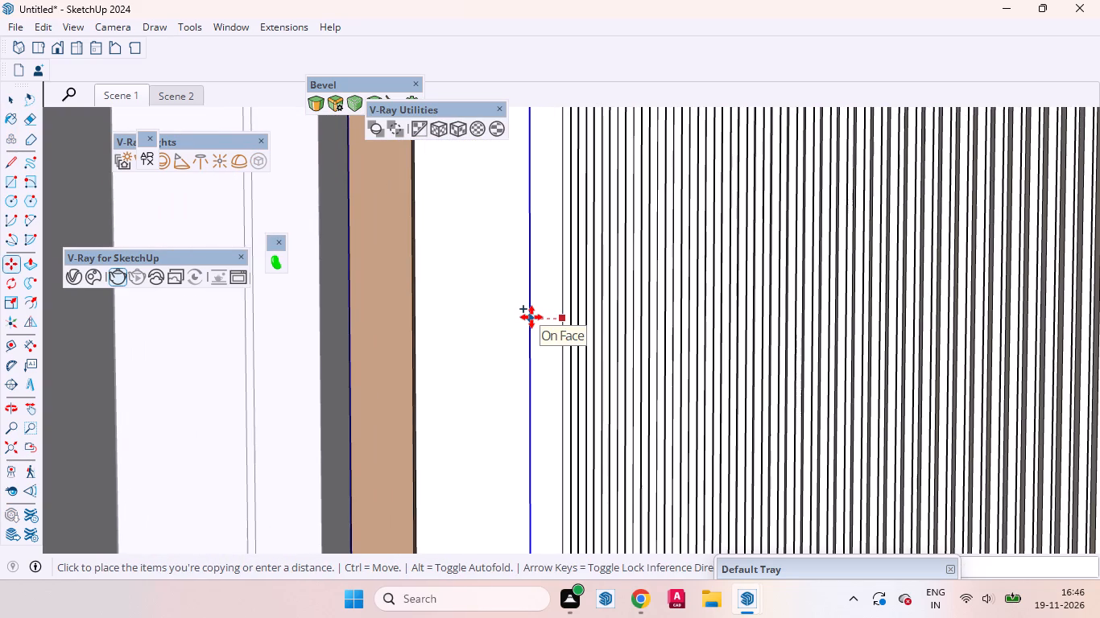
key("3")
type("mm")
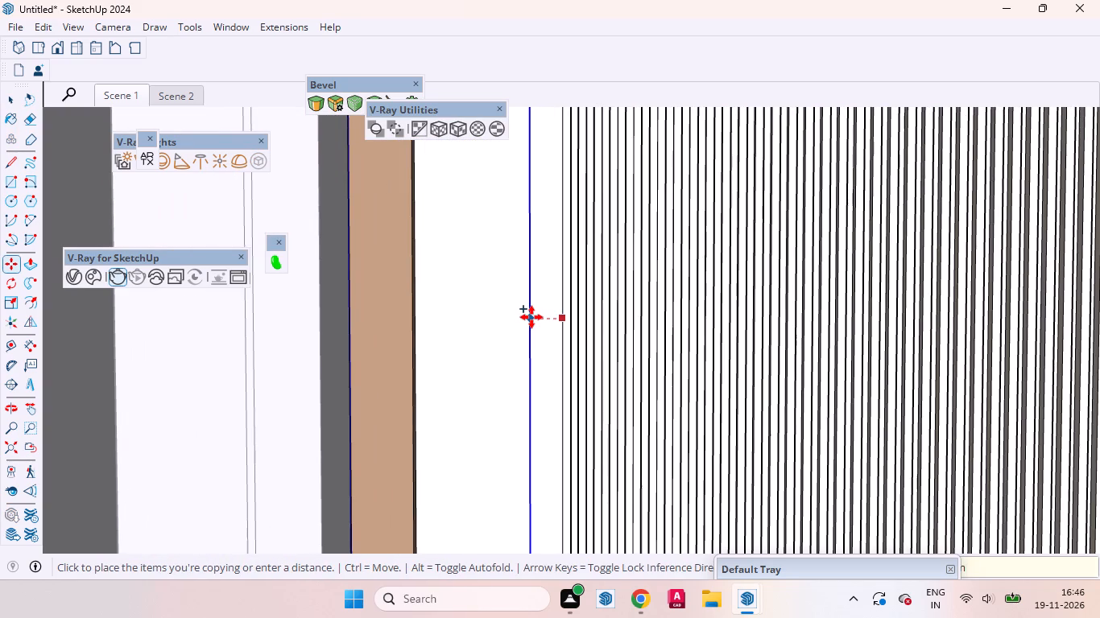
key("Return")
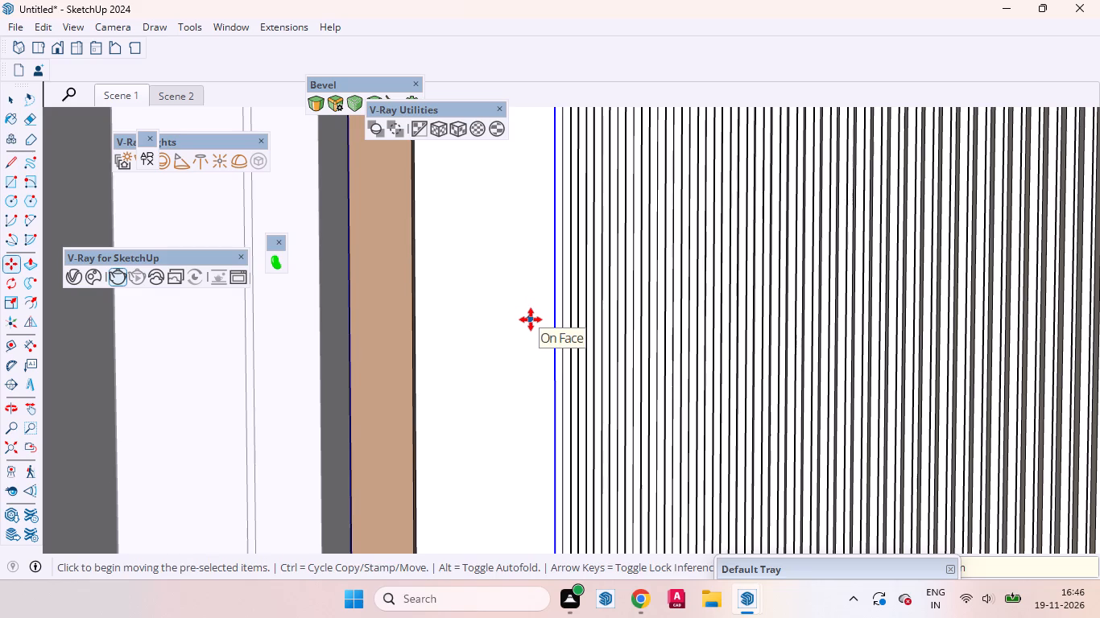
key("shift+asterisk")
type("40")
key("Return")
key("space")
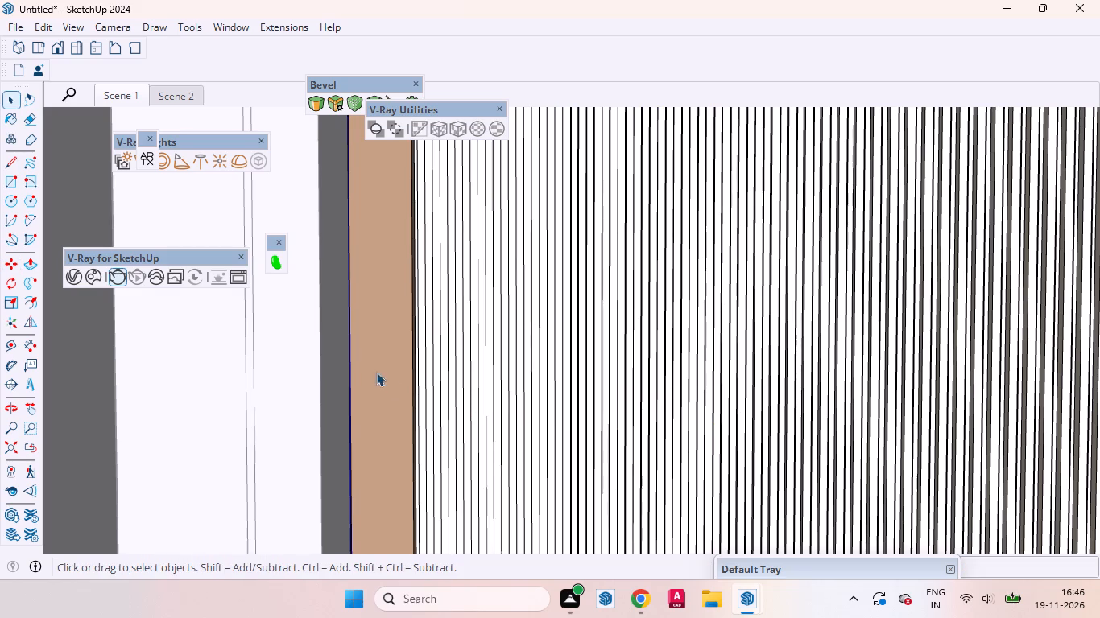
Examine the new strip lines where they meet the left frame of the upper panel.
scroll(482, 421, "down", 7)
scroll(575, 447, "down", 1)
scroll(573, 471, "up", 1)
scroll(572, 493, "down", 1)
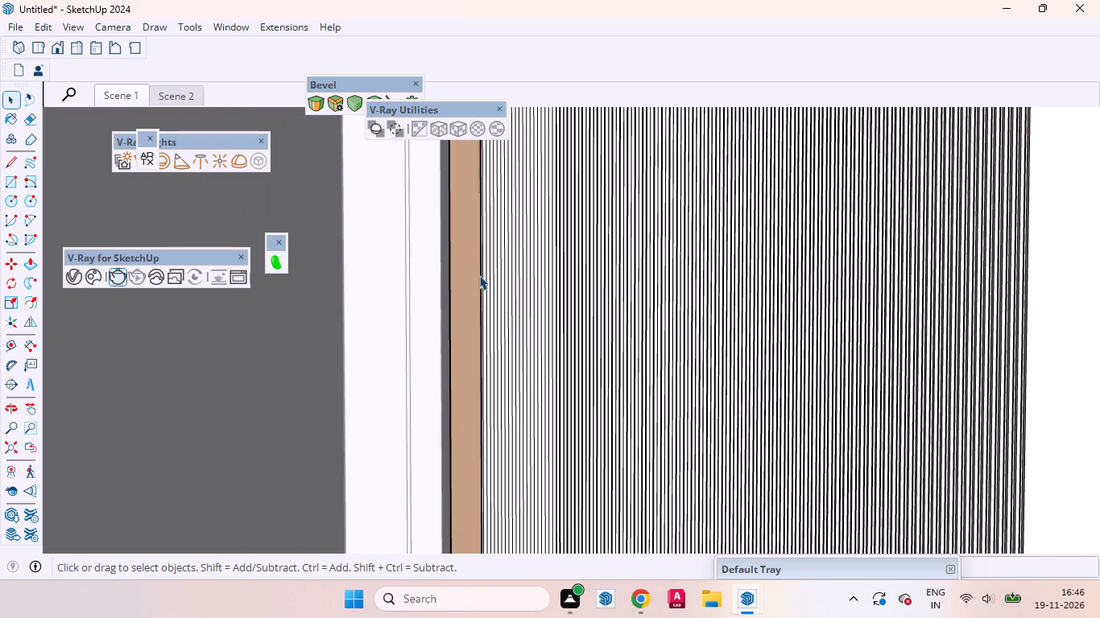
scroll(466, 253, "up", 20)
scroll(466, 253, "up", 4)
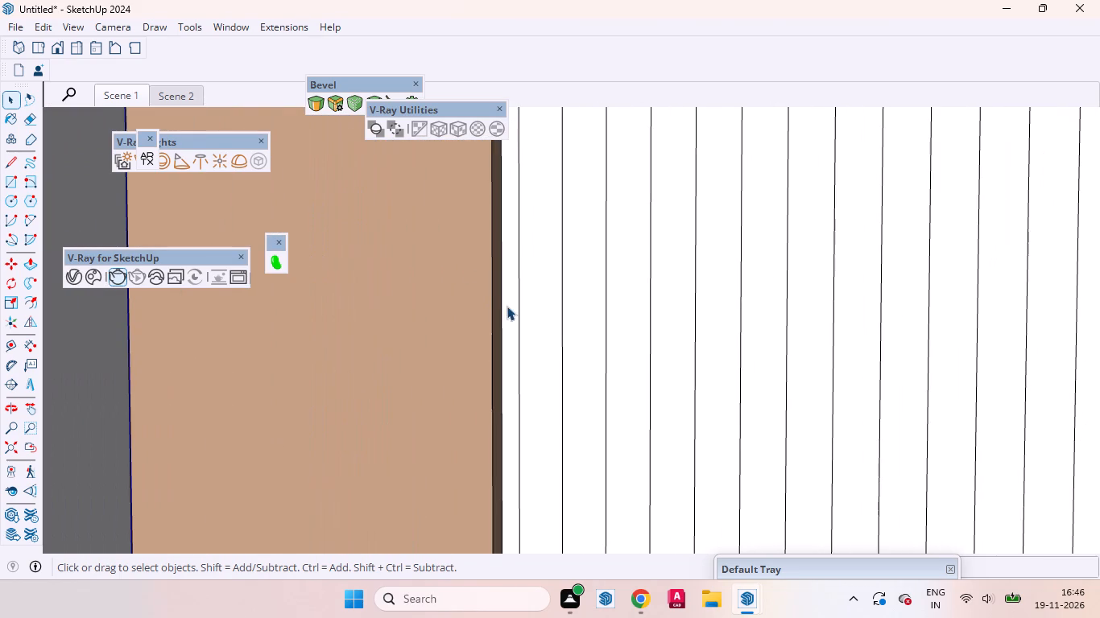
left_click(510, 306)
left_click(538, 337)
Recess the first six alternate new strips of the upper panel to the same groove depth, working toward the left frame.
scroll(519, 358, "down", 2)
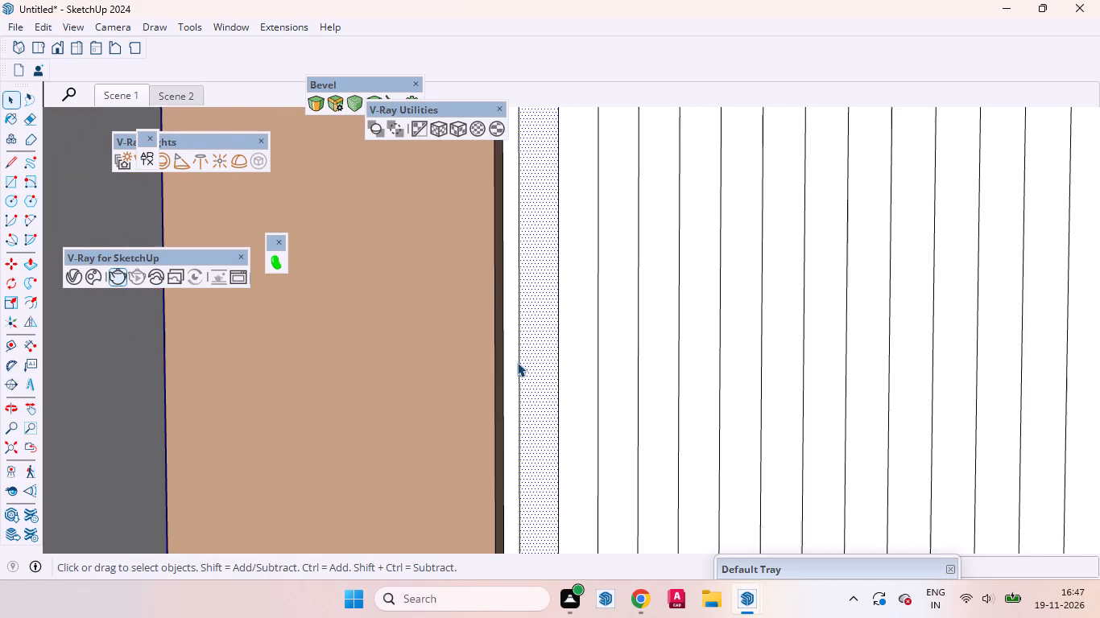
scroll(517, 362, "down", 13)
scroll(785, 351, "up", 12)
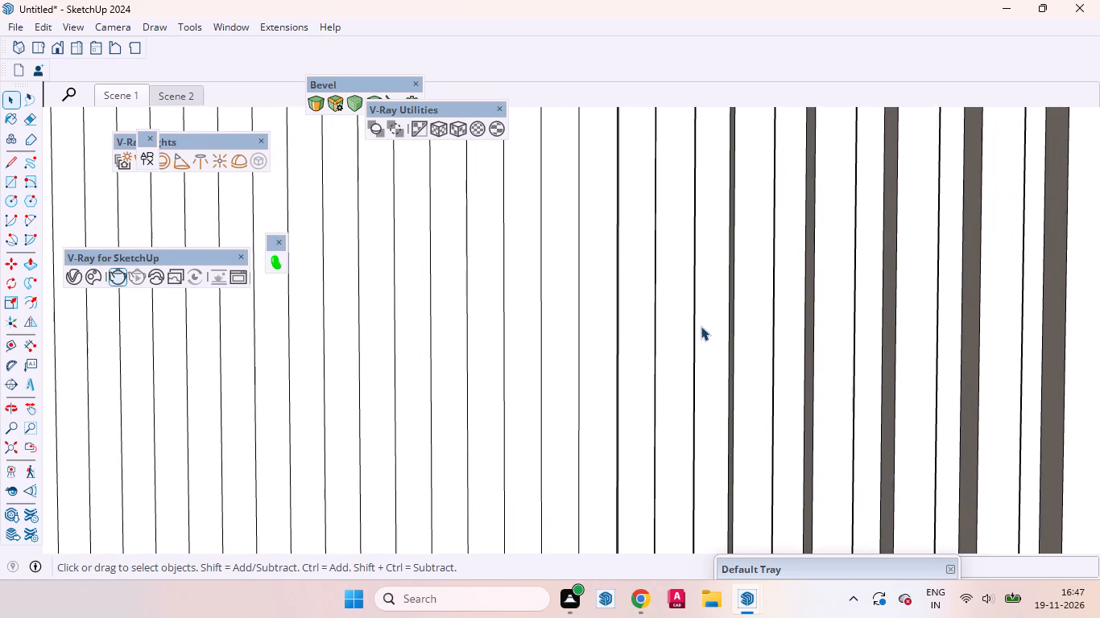
middle_click_drag(697, 328, 563, 360)
scroll(569, 340, "up", 3)
left_click(569, 340)
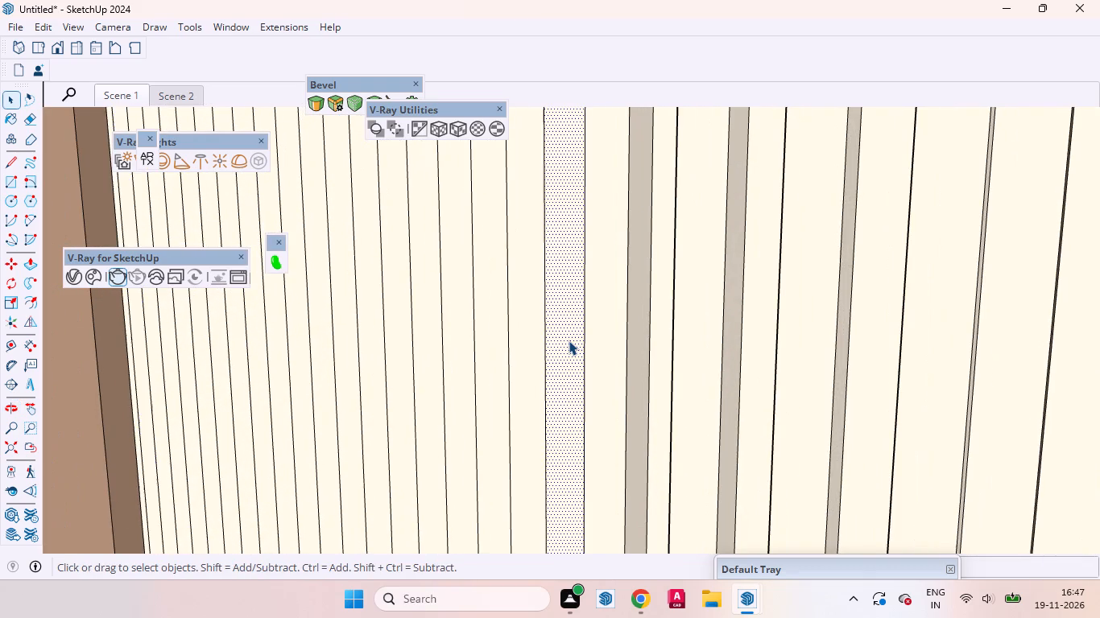
key("p")
double_click(569, 340)
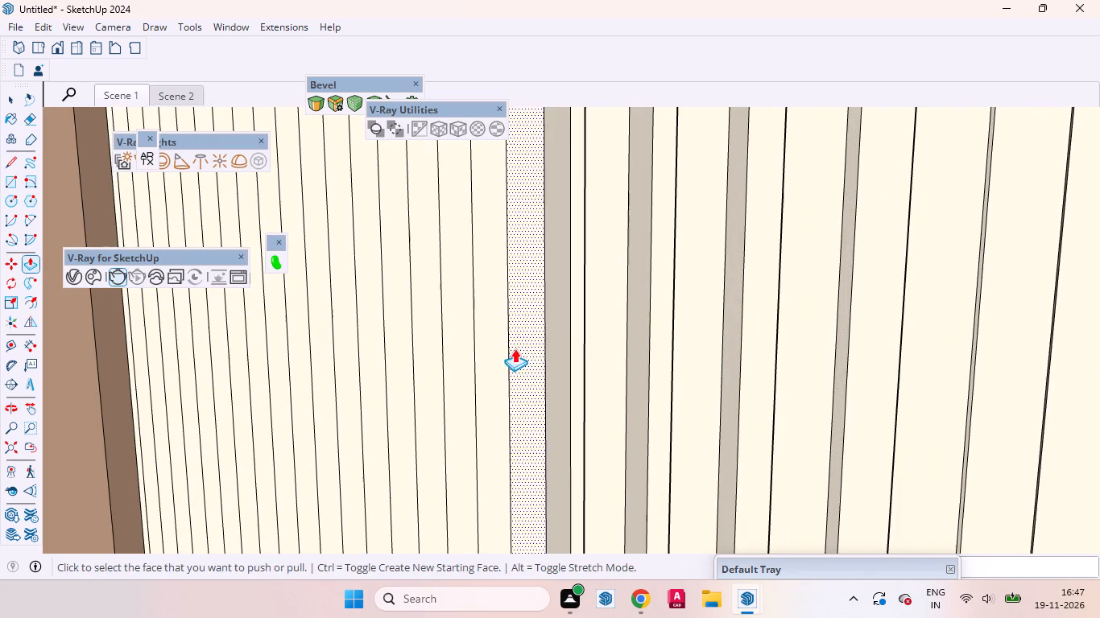
double_click(498, 351)
double_click(432, 362)
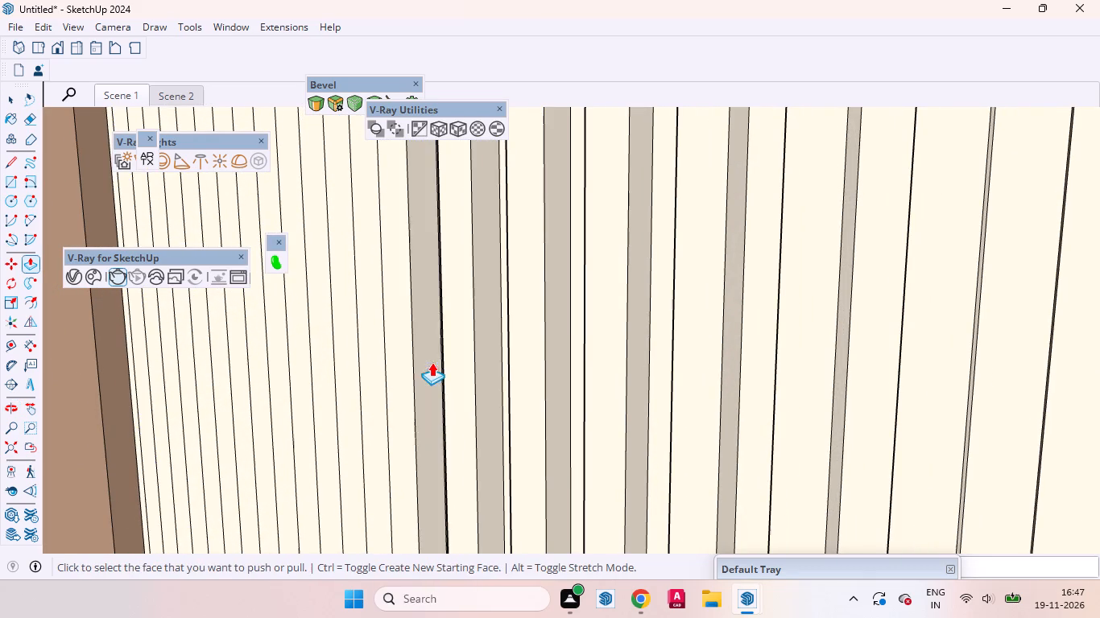
double_click(370, 315)
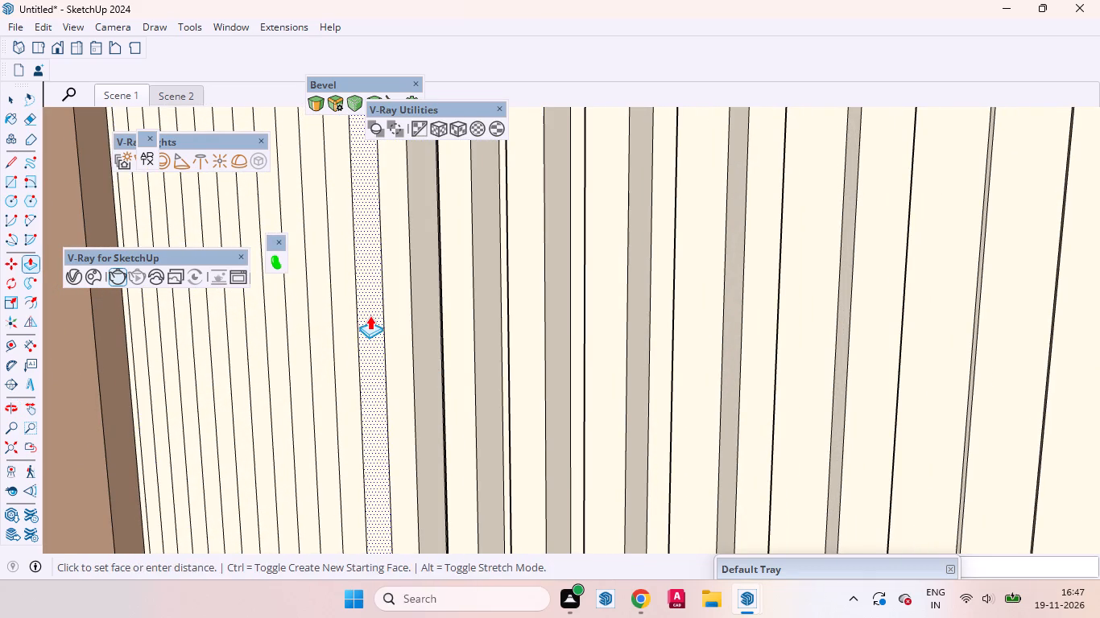
double_click(320, 326)
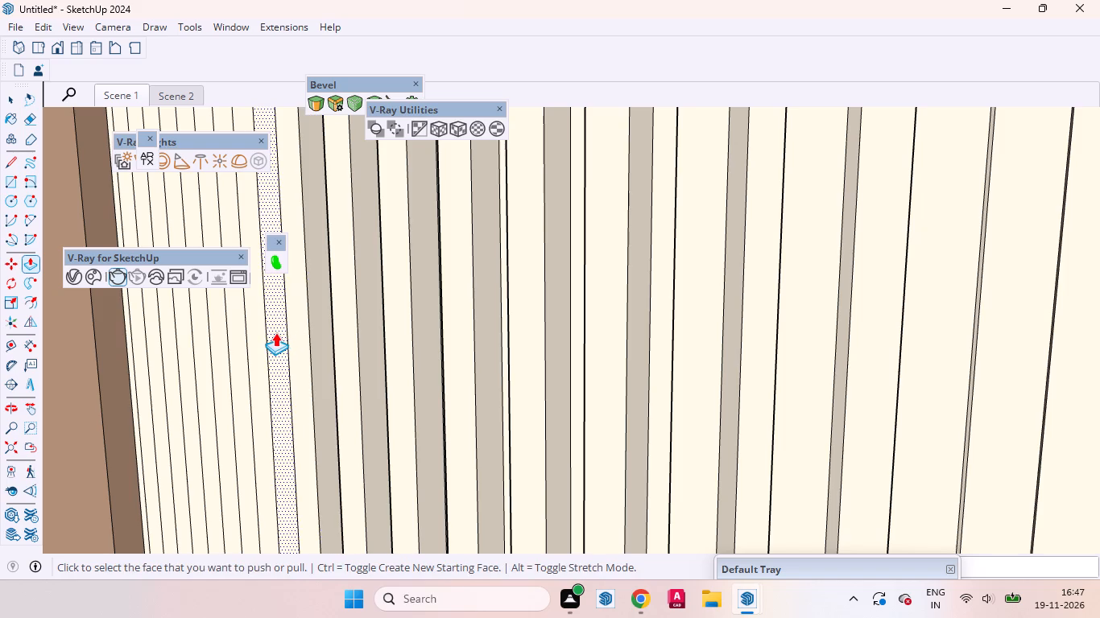
double_click(275, 332)
Recess the last four alternate strips of the upper panel to the same groove depth, ending beside the left frame.
scroll(662, 409, "down", 6)
scroll(341, 349, "up", 3)
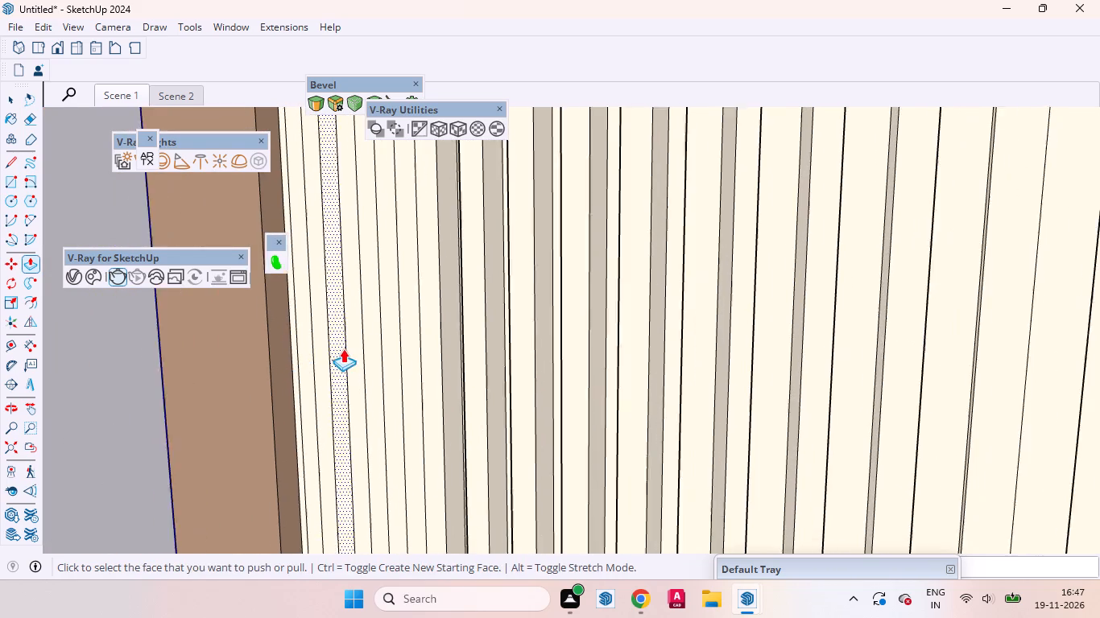
scroll(343, 348, "up", 3)
double_click(427, 328)
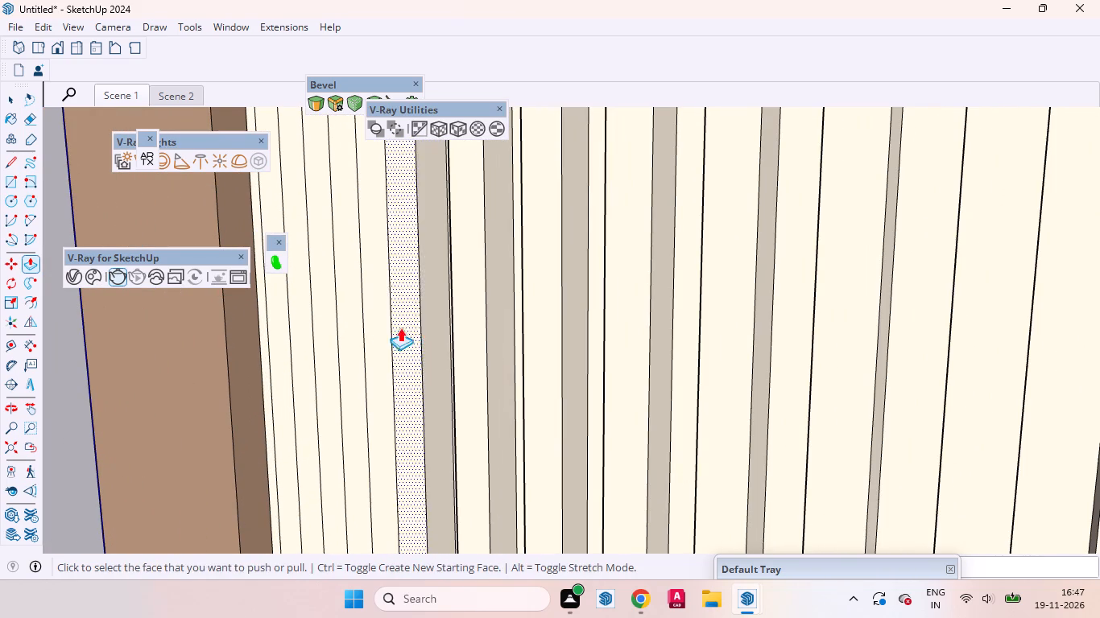
double_click(376, 326)
double_click(324, 320)
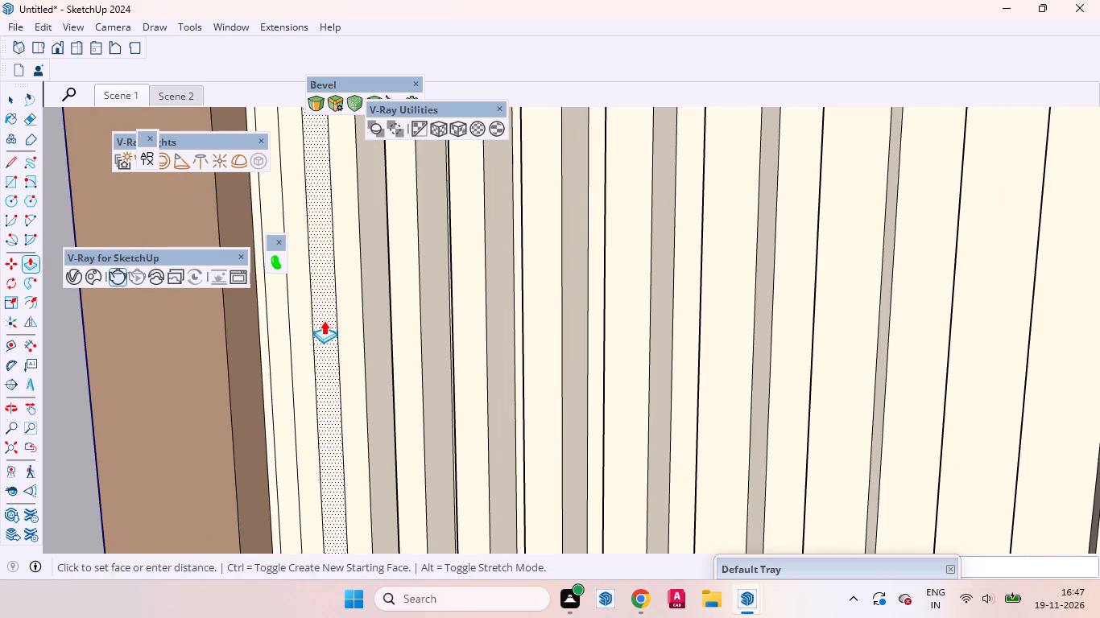
double_click(272, 322)
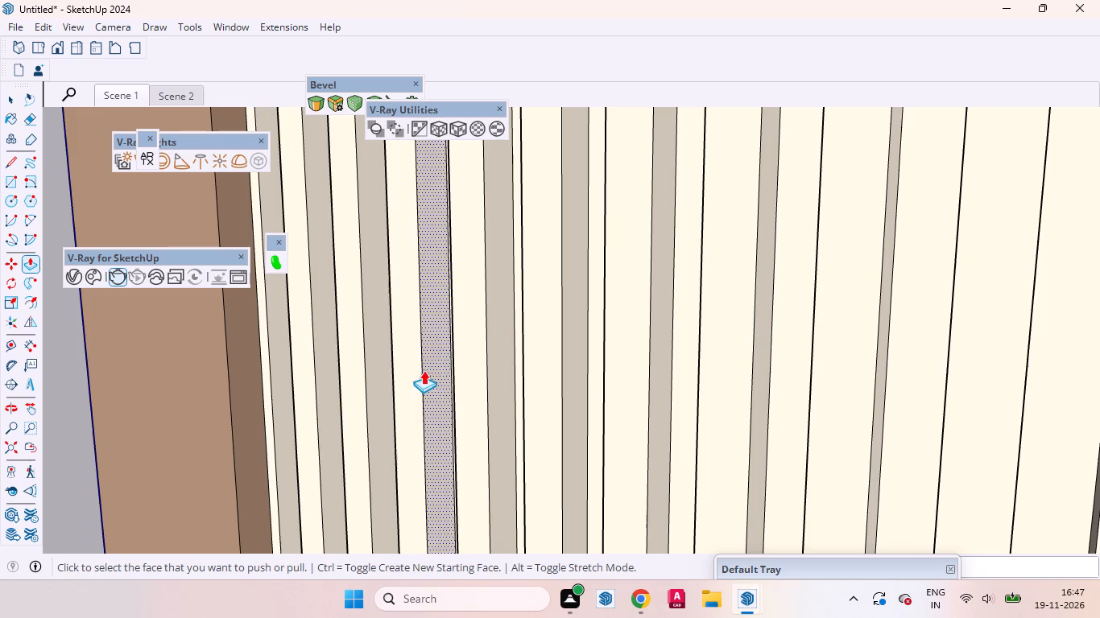
key("space")
Copy the lower panel's rightmost strip line 3 mm toward the right frame and array it 40 times.
scroll(461, 325, "down", 12)
middle_click_drag(486, 340, 738, 323)
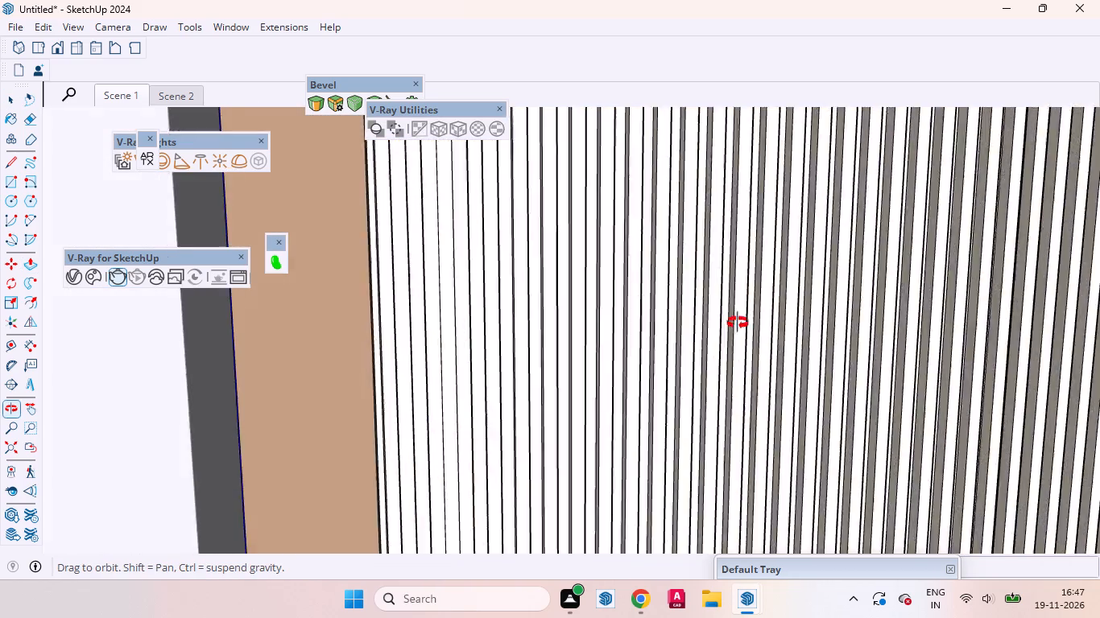
middle_click_drag(738, 323, 635, 410)
scroll(546, 328, "down", 20)
scroll(546, 328, "down", 3)
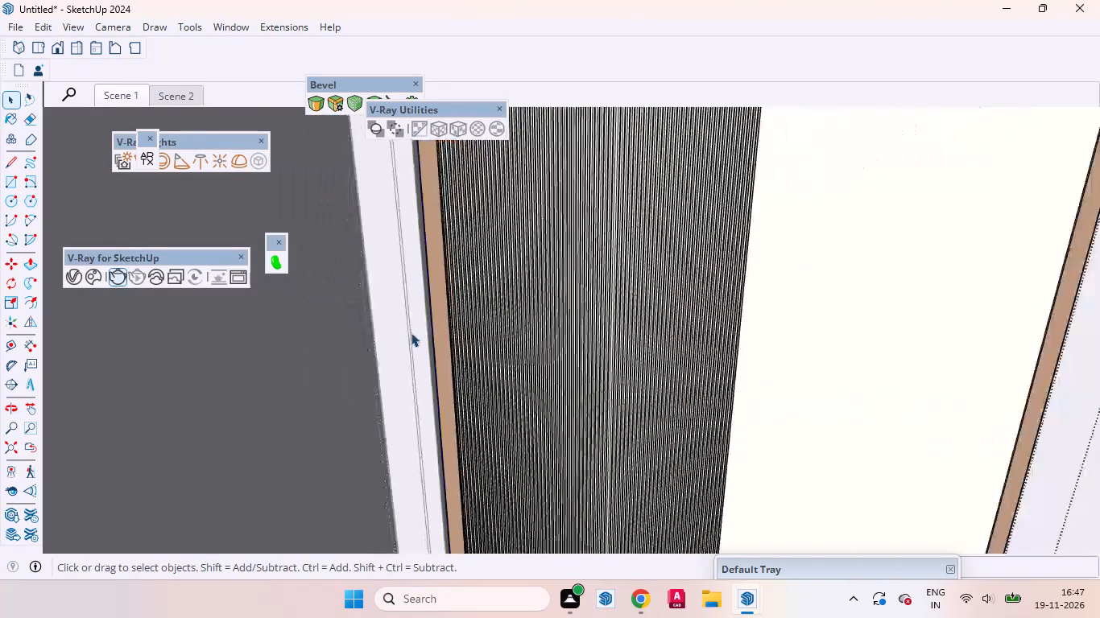
scroll(411, 332, "down", 20)
scroll(411, 332, "down", 1)
scroll(513, 366, "up", 10)
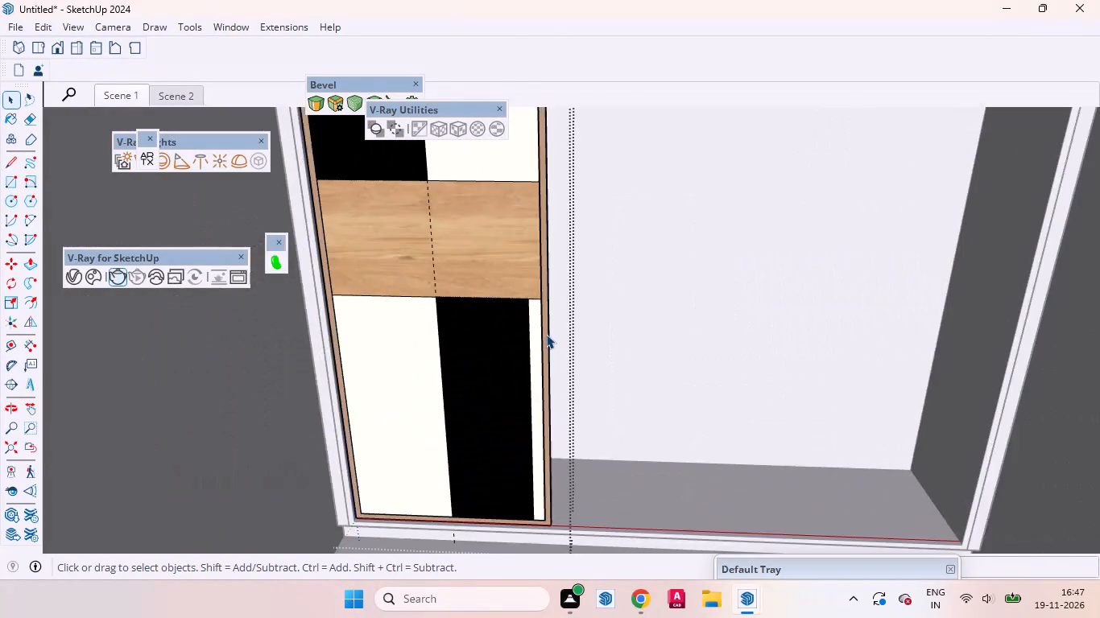
scroll(546, 334, "up", 20)
scroll(546, 334, "up", 11)
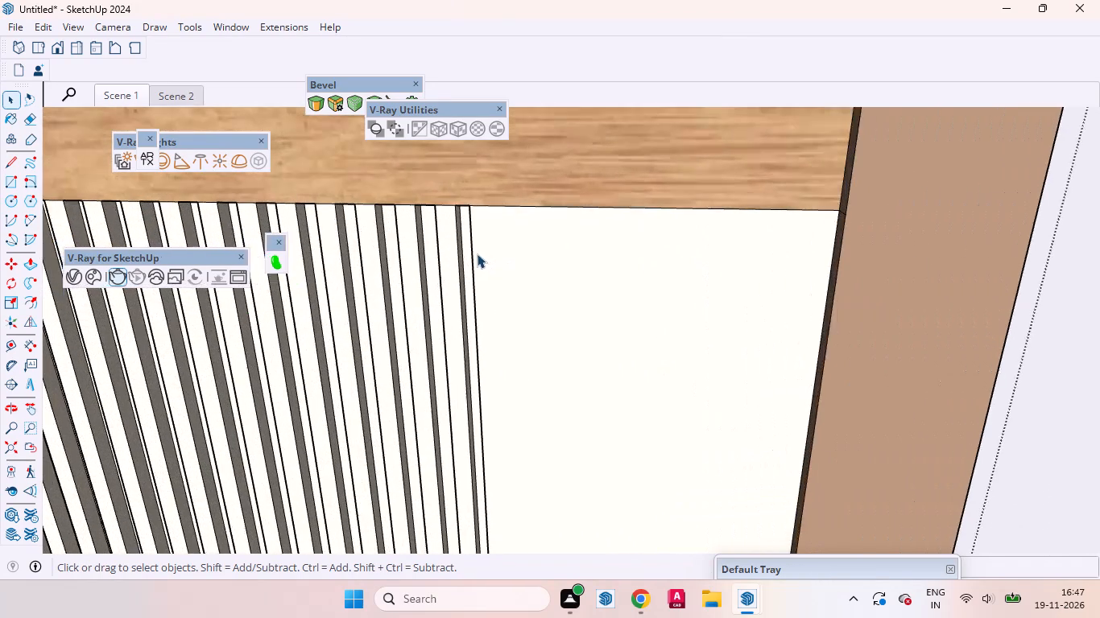
left_click(472, 250)
key("m")
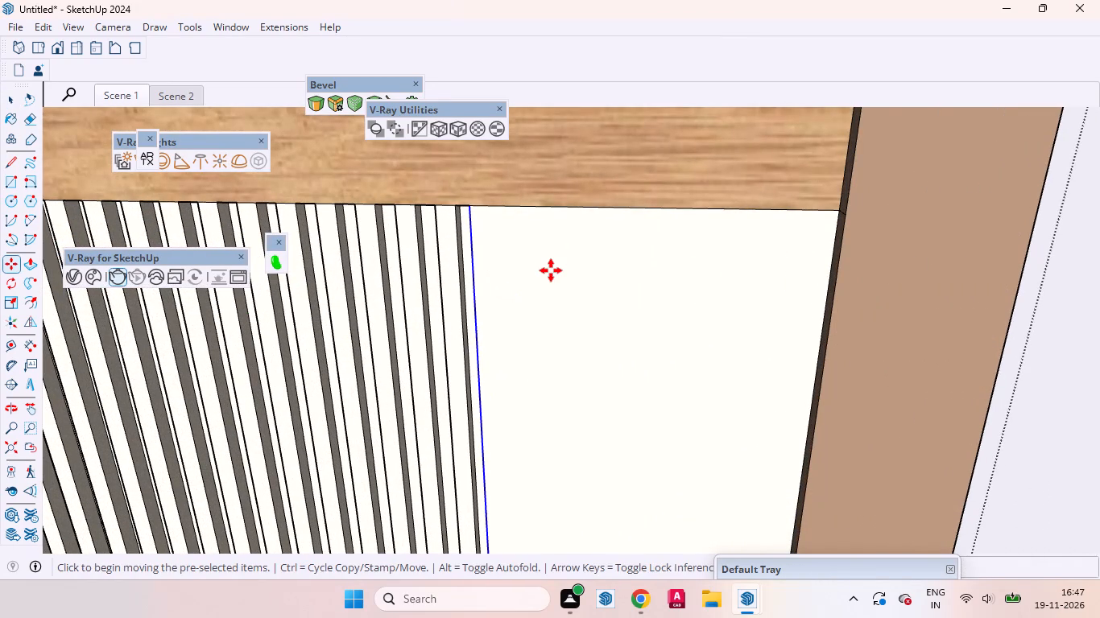
left_click(539, 274)
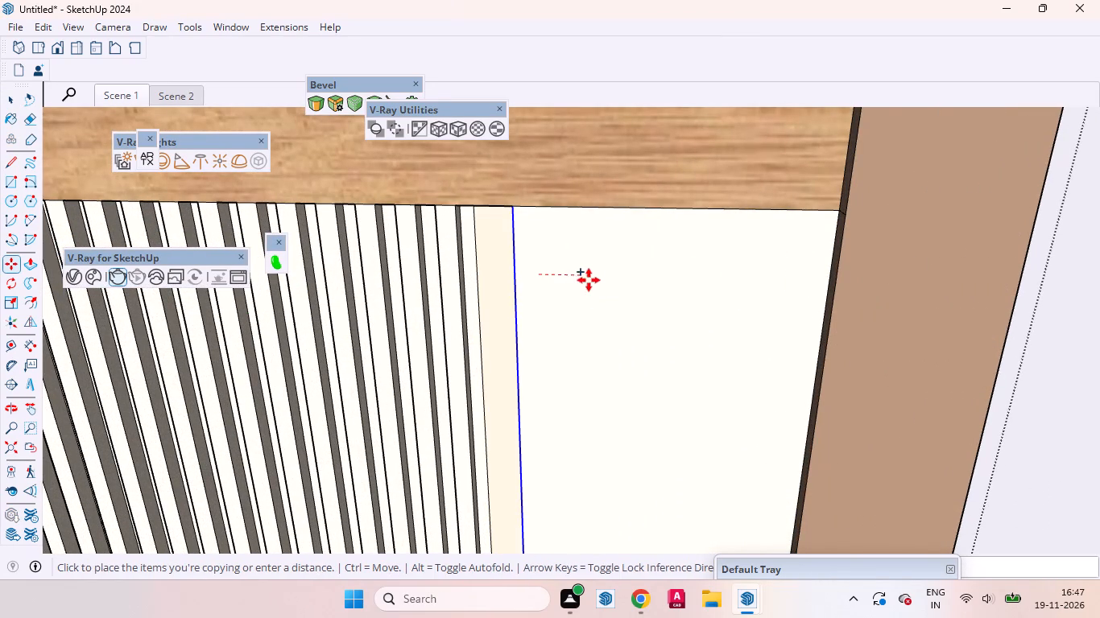
type("3mm")
key("Return")
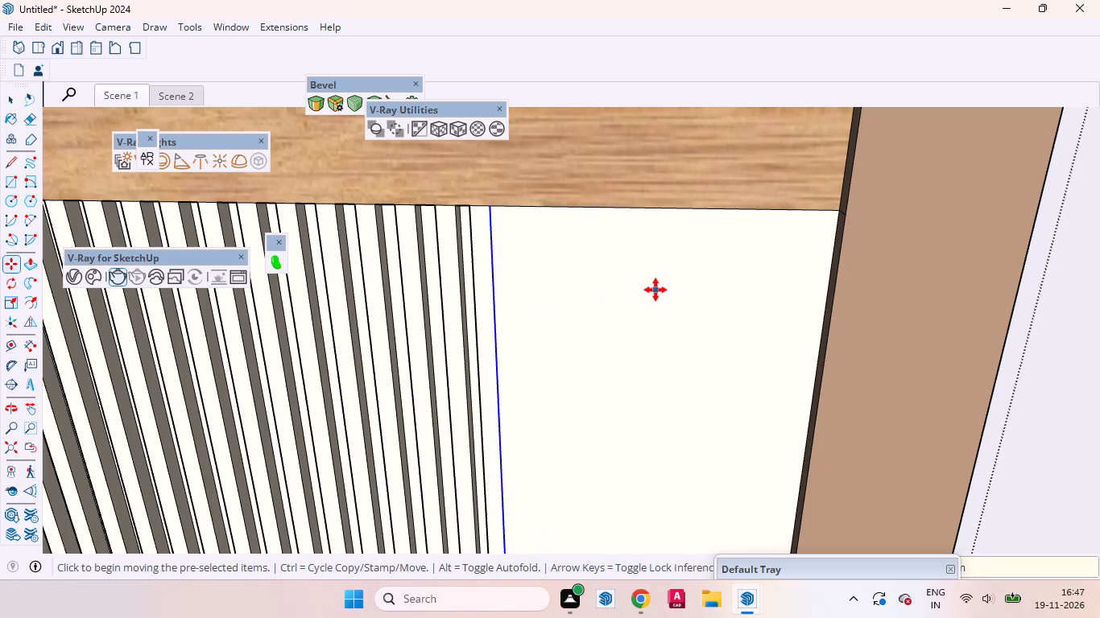
type("*40")
key("Return")
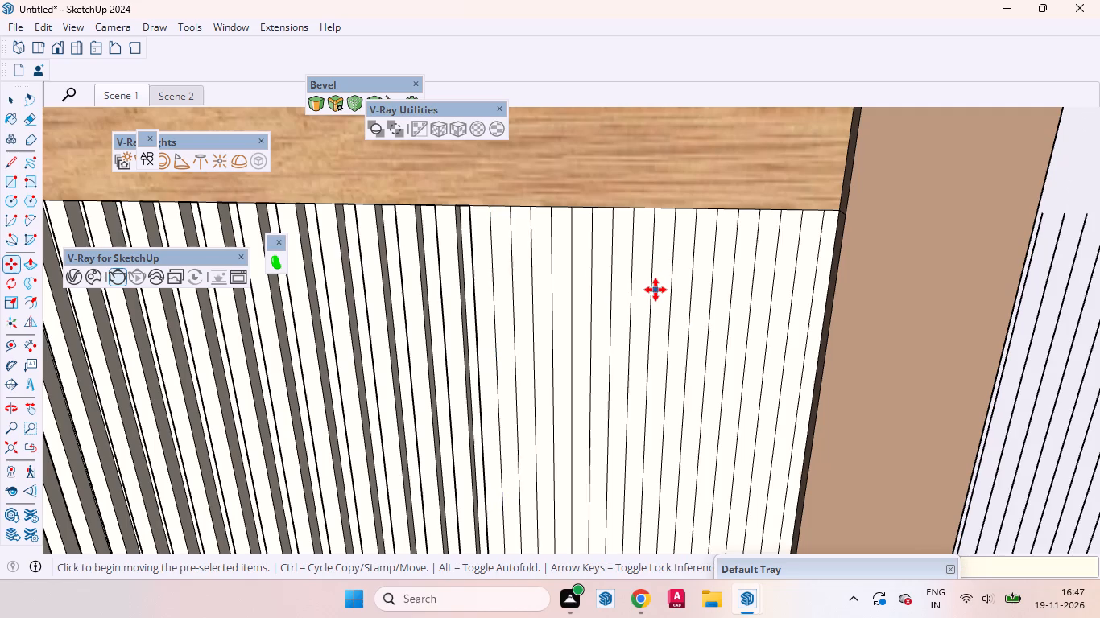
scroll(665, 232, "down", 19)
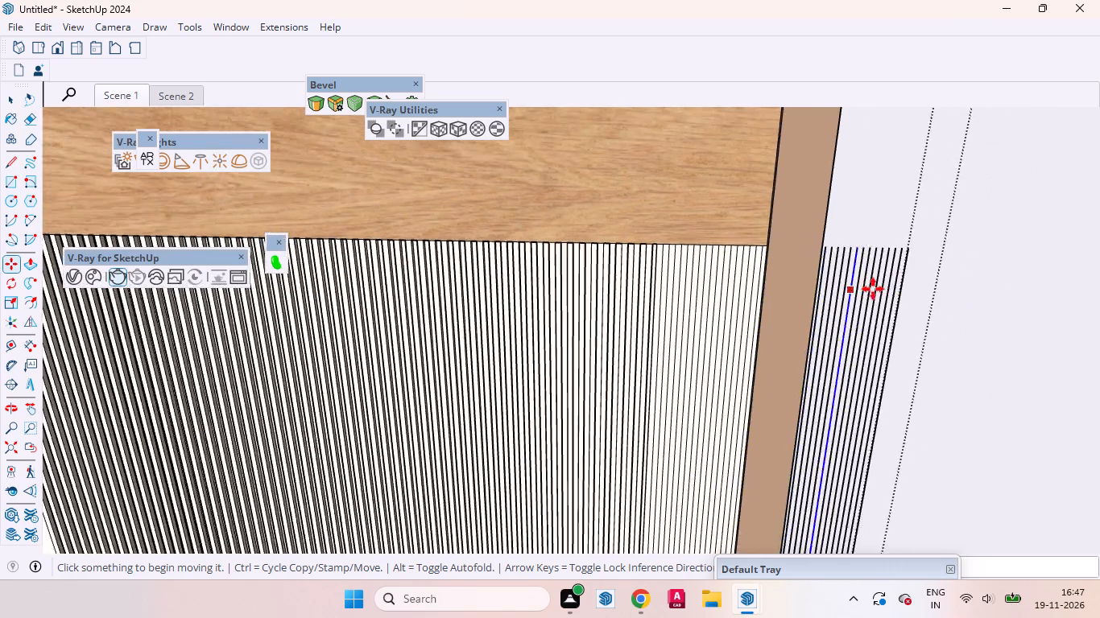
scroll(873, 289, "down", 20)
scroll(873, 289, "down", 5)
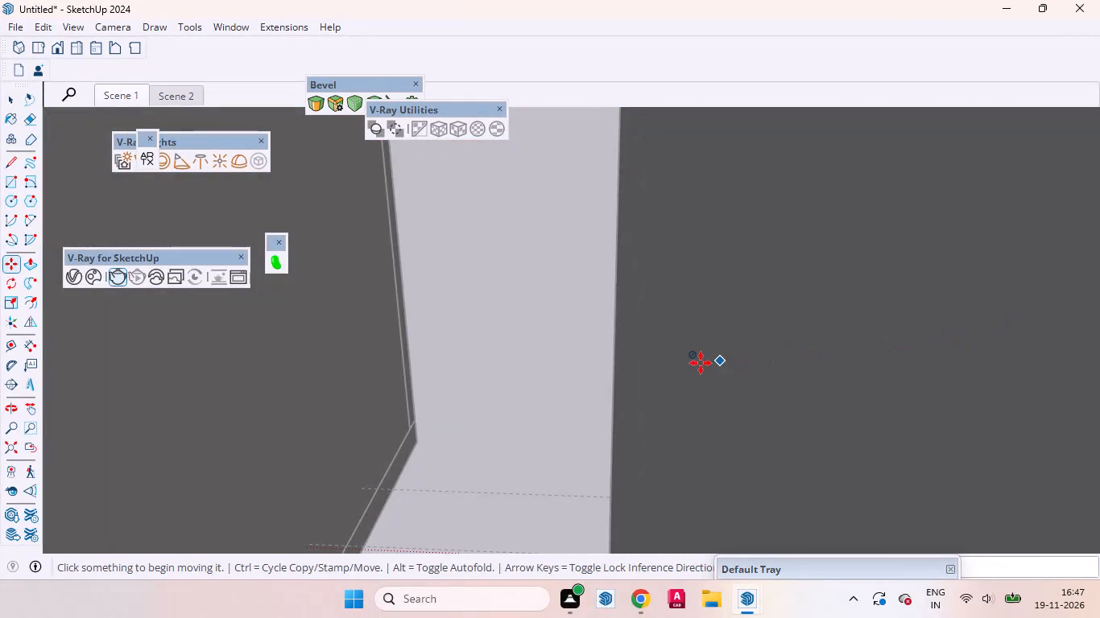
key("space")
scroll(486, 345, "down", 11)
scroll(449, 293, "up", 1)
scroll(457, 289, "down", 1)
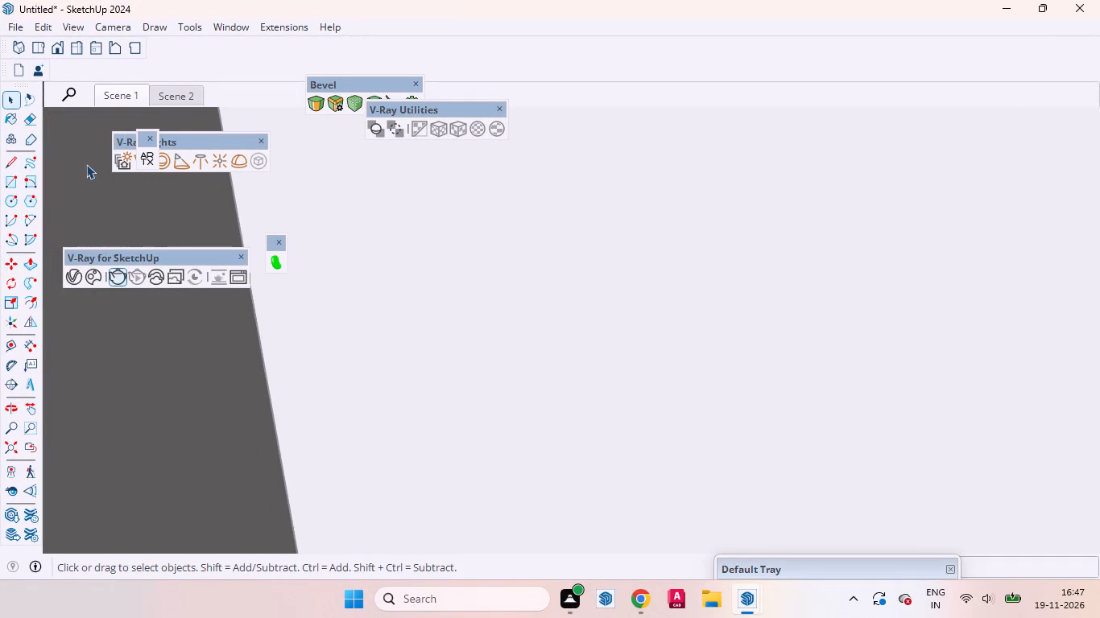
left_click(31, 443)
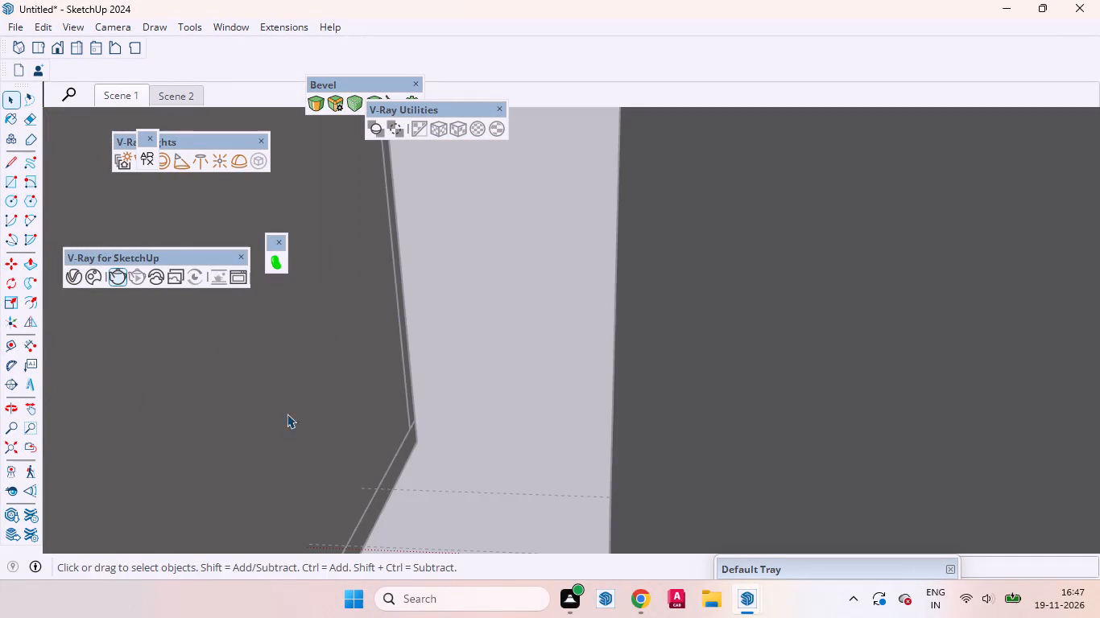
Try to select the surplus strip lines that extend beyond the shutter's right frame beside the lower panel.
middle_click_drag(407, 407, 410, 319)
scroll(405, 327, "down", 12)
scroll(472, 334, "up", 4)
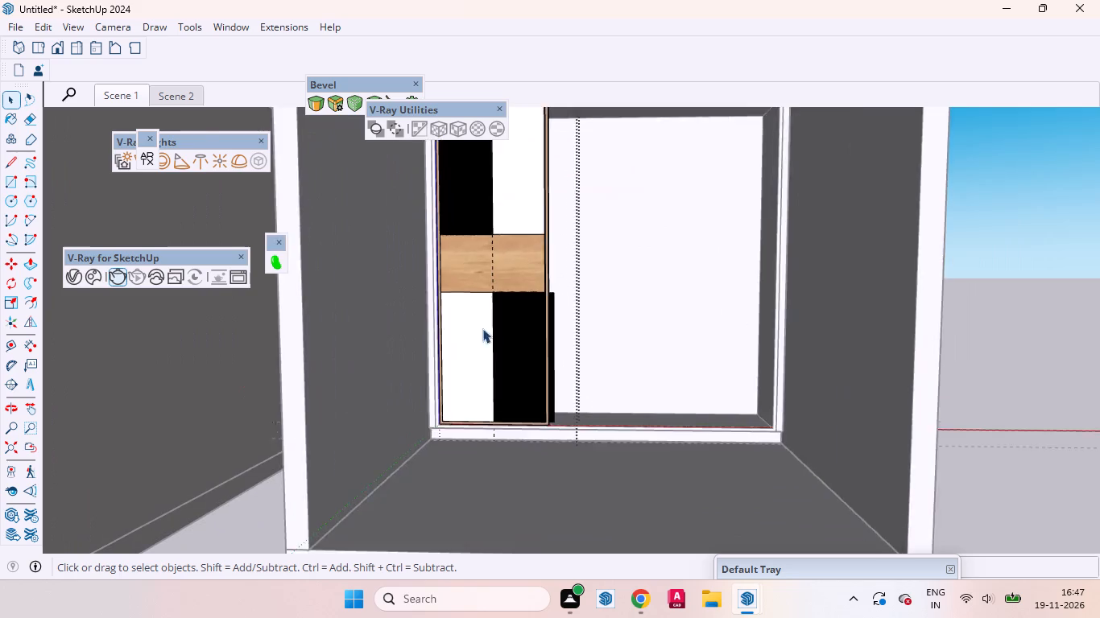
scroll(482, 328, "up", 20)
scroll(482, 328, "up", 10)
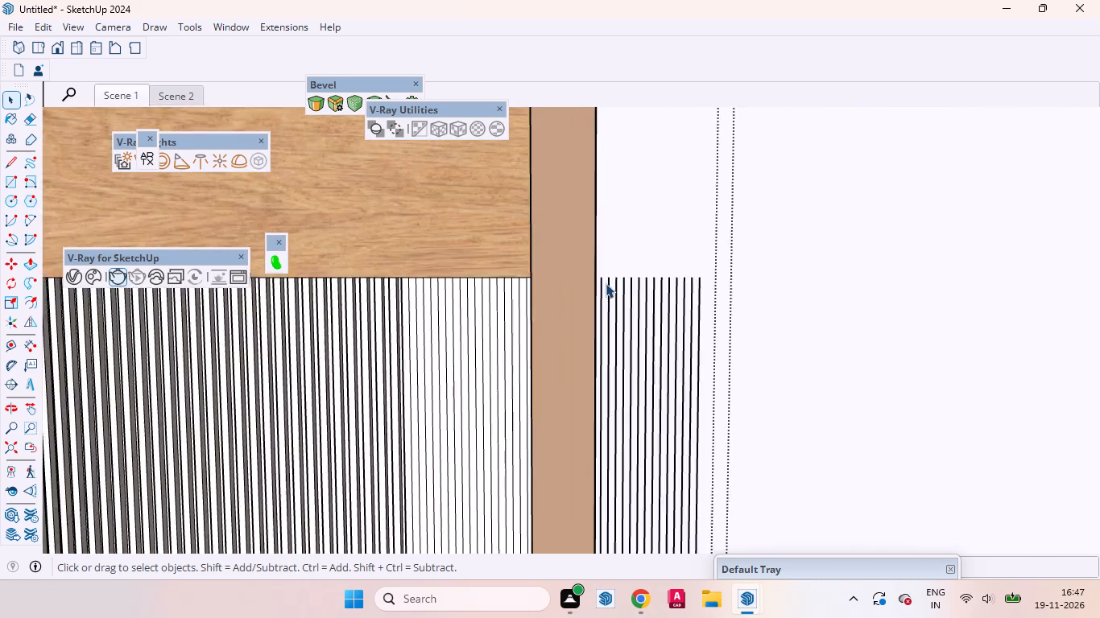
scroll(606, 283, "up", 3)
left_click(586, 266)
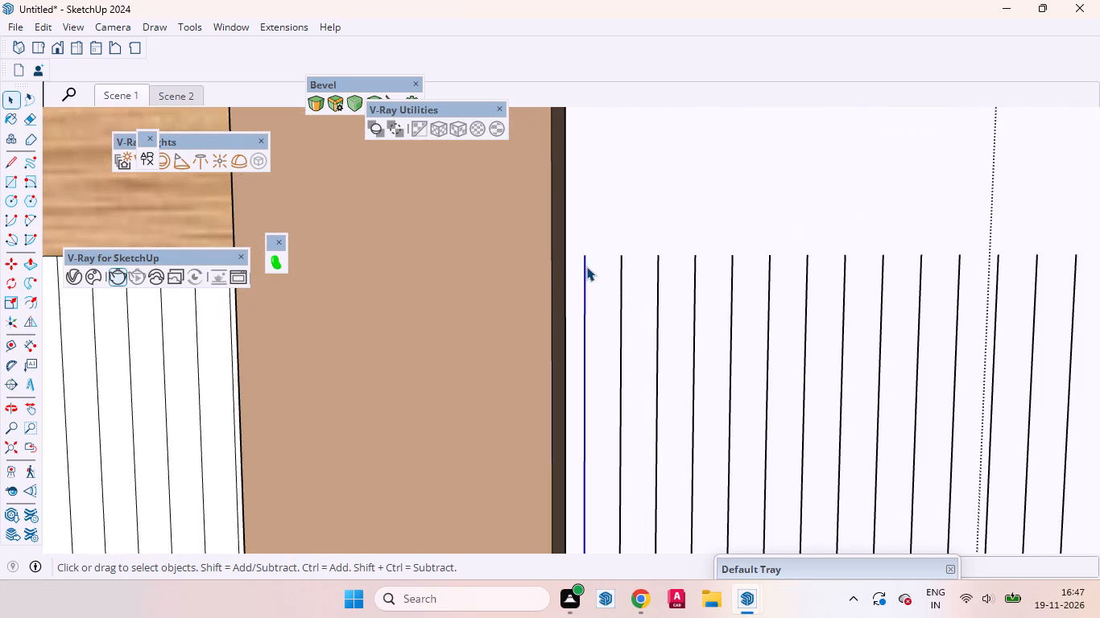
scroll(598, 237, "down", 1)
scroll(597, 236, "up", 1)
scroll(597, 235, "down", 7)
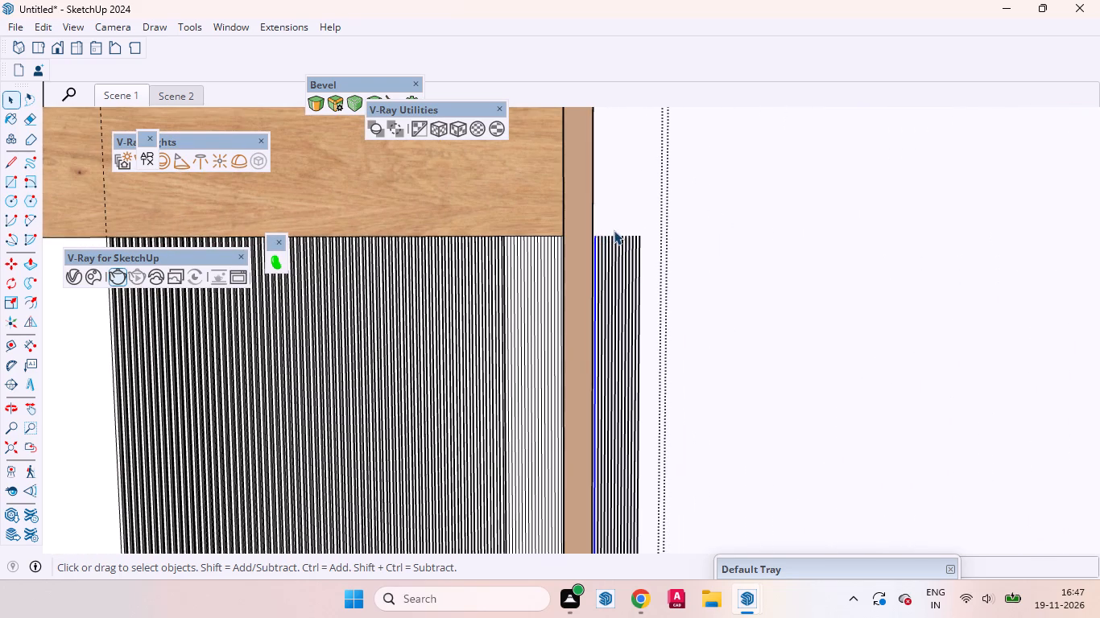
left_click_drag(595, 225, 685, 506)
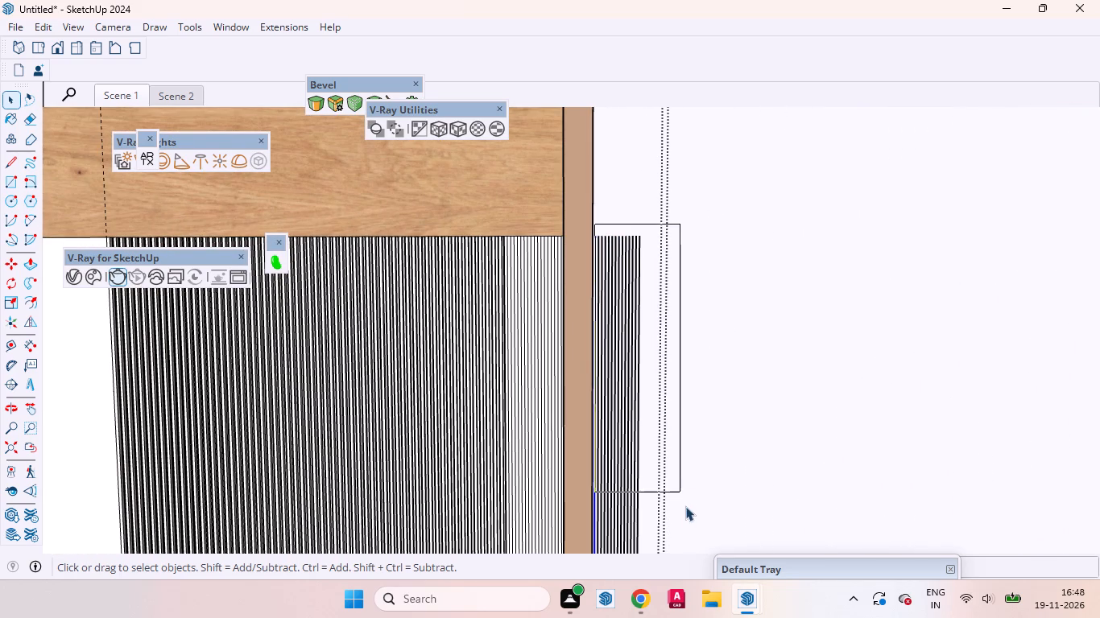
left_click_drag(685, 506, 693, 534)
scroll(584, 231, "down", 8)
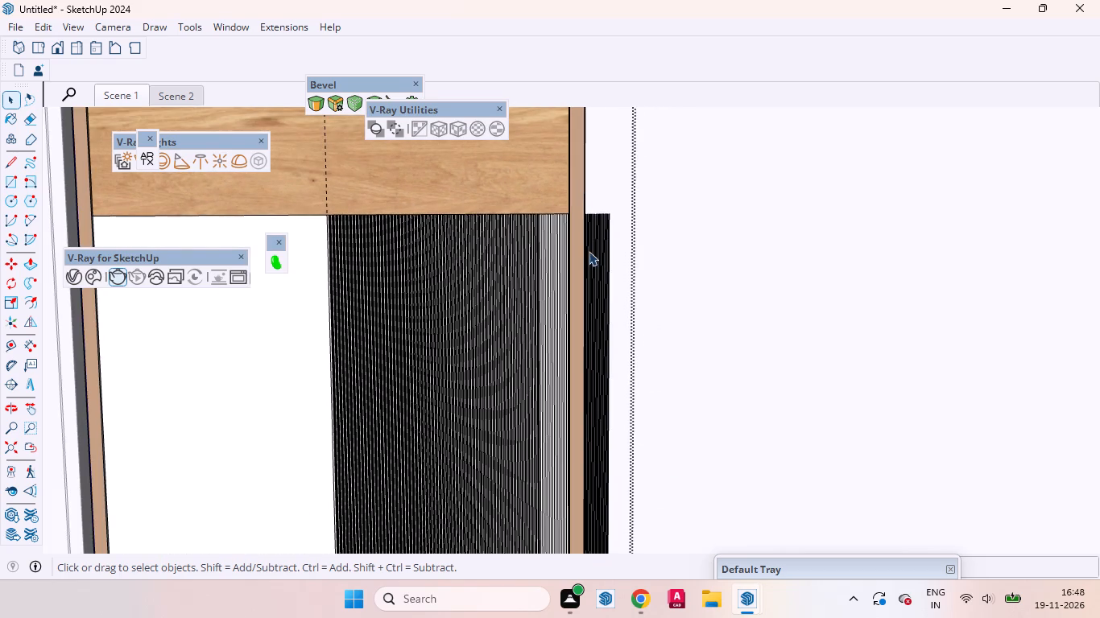
Recess the nine remaining alternate strips of the lower panel to the same groove depth, ending beside the right frame.
scroll(577, 203, "up", 19)
scroll(447, 244, "up", 6)
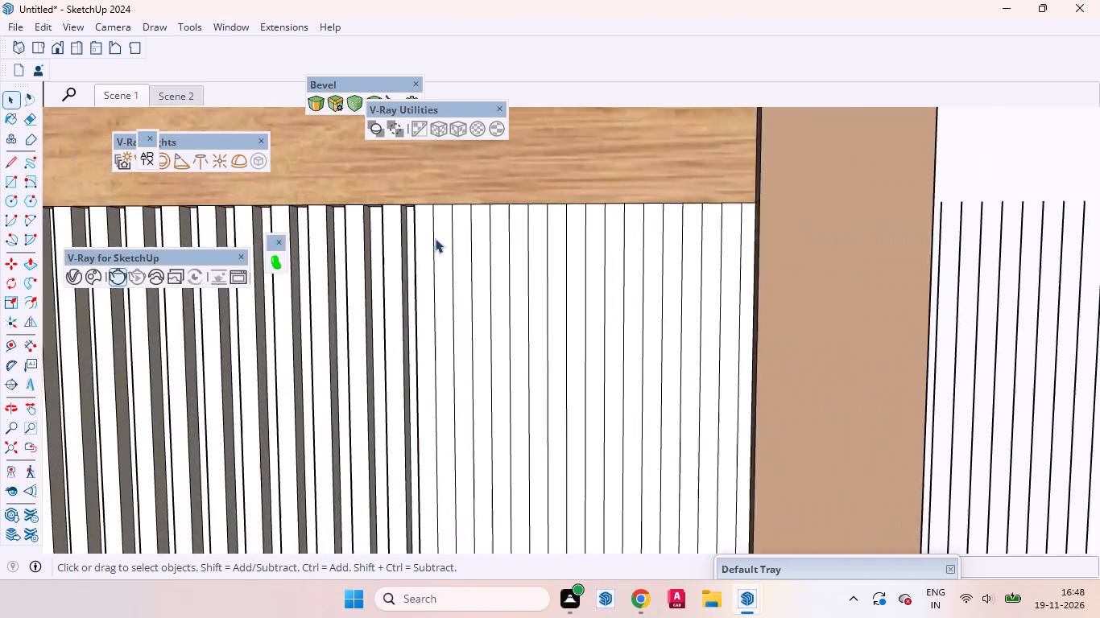
scroll(435, 238, "up", 2)
left_click(441, 231)
key("p")
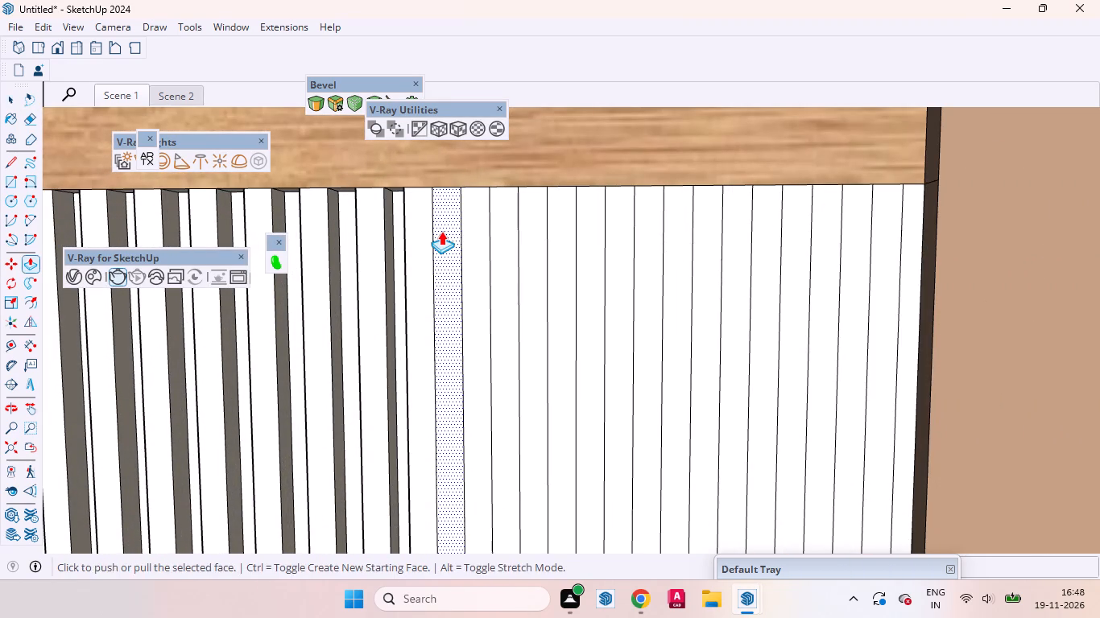
double_click(441, 231)
double_click(501, 242)
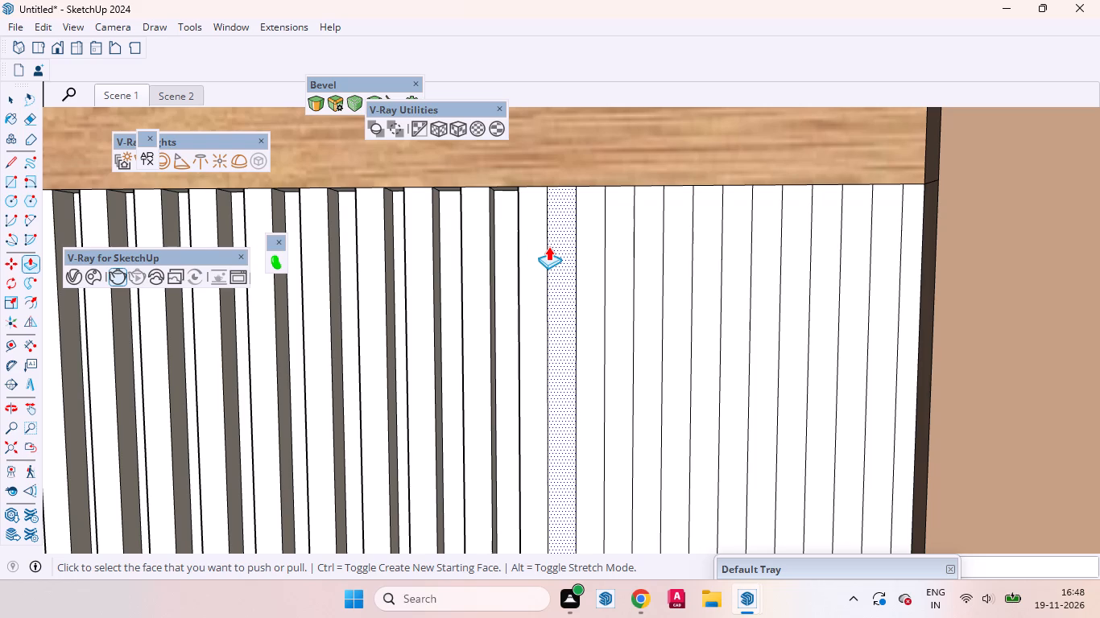
double_click(558, 249)
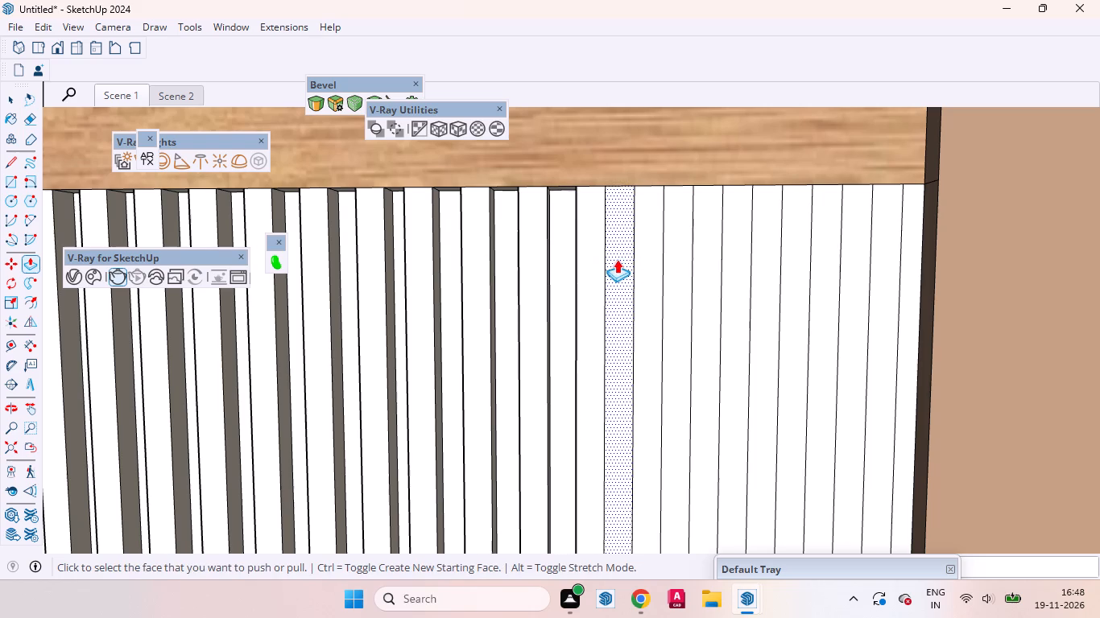
double_click(616, 259)
double_click(672, 260)
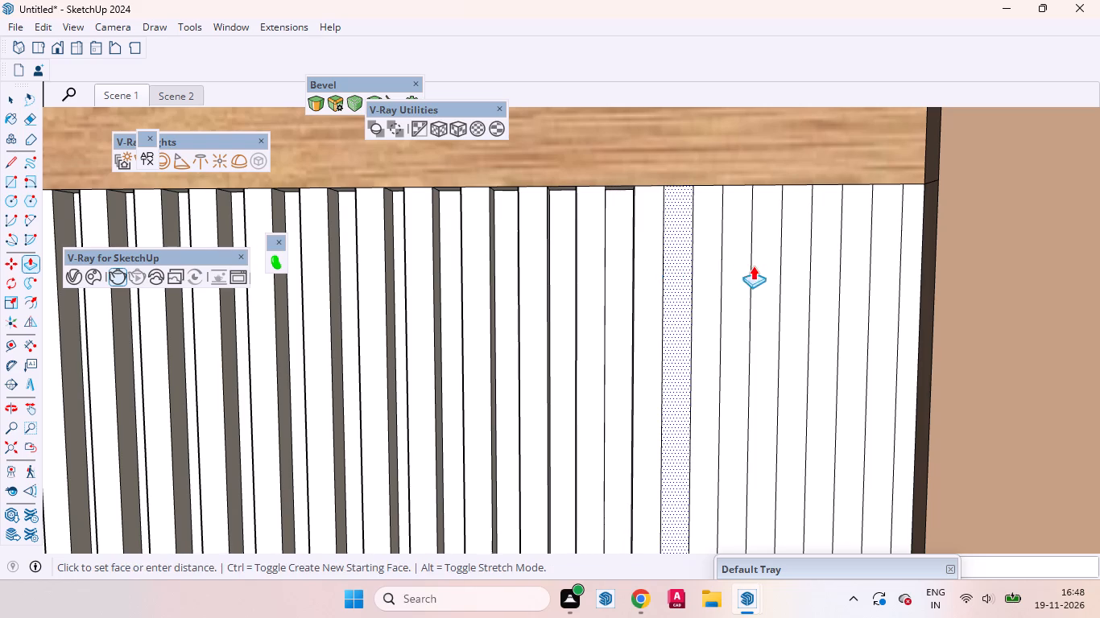
double_click(730, 266)
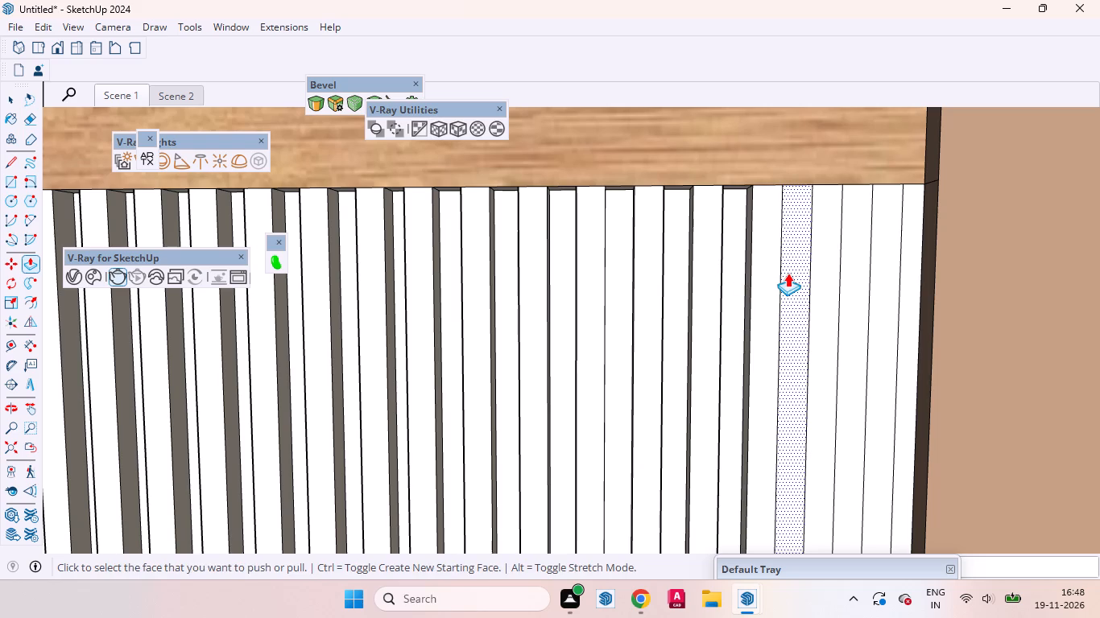
double_click(788, 273)
double_click(850, 276)
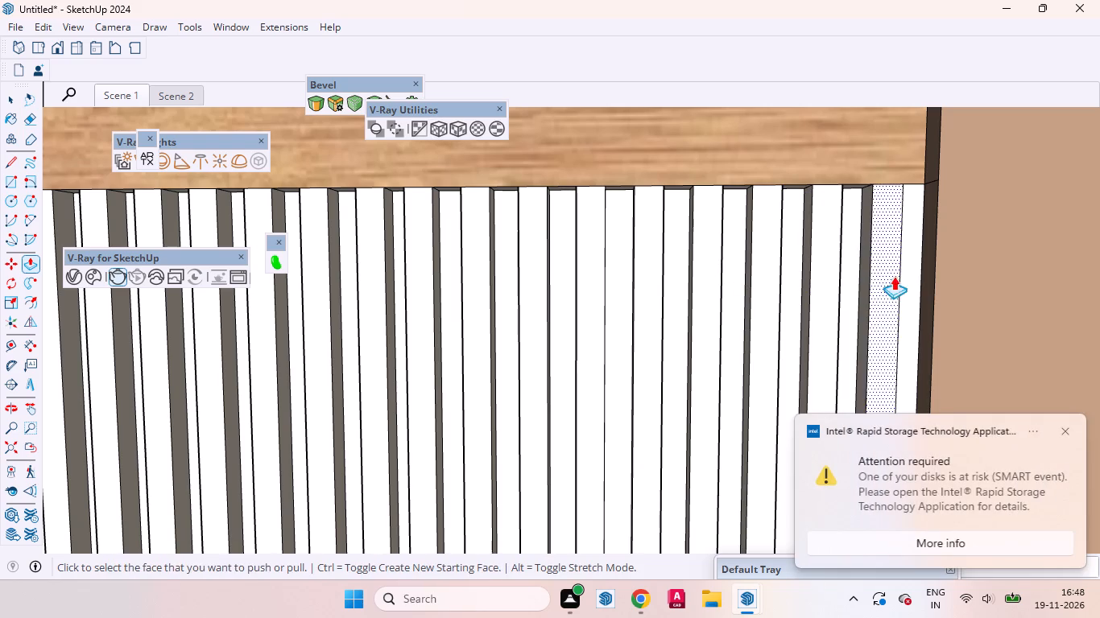
double_click(905, 278)
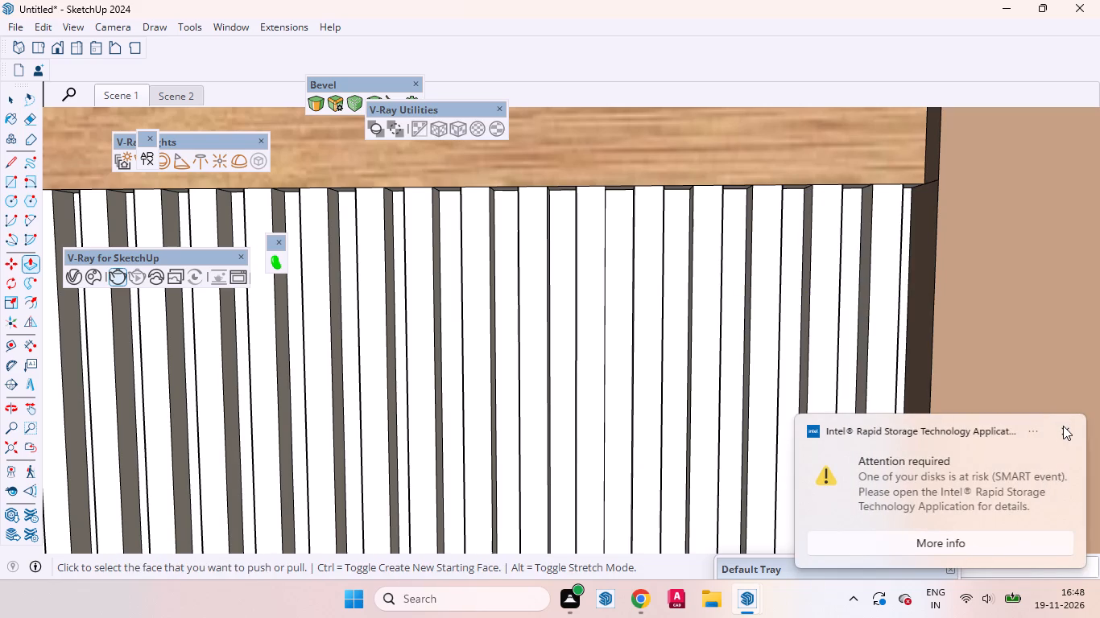
left_click(1063, 426)
Delete the three surplus strip lines on and directly beside the side face of the shutter's right frame.
scroll(490, 284, "down", 11)
scroll(573, 260, "up", 1)
scroll(558, 255, "down", 4)
scroll(822, 262, "up", 2)
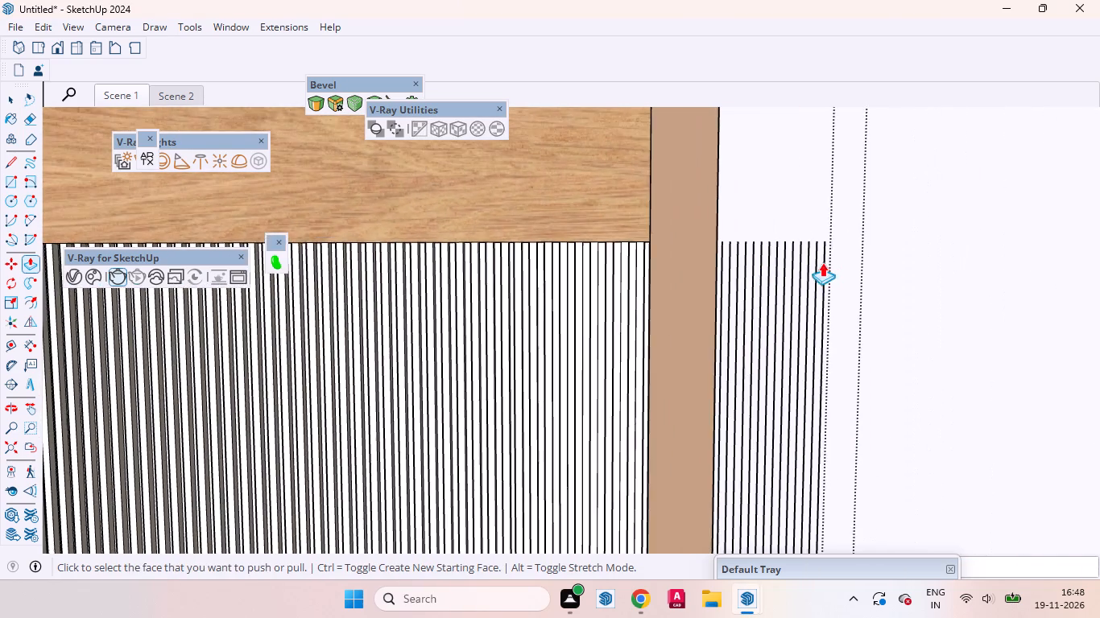
scroll(822, 262, "up", 2)
key("space")
middle_click_drag(746, 274, 464, 385)
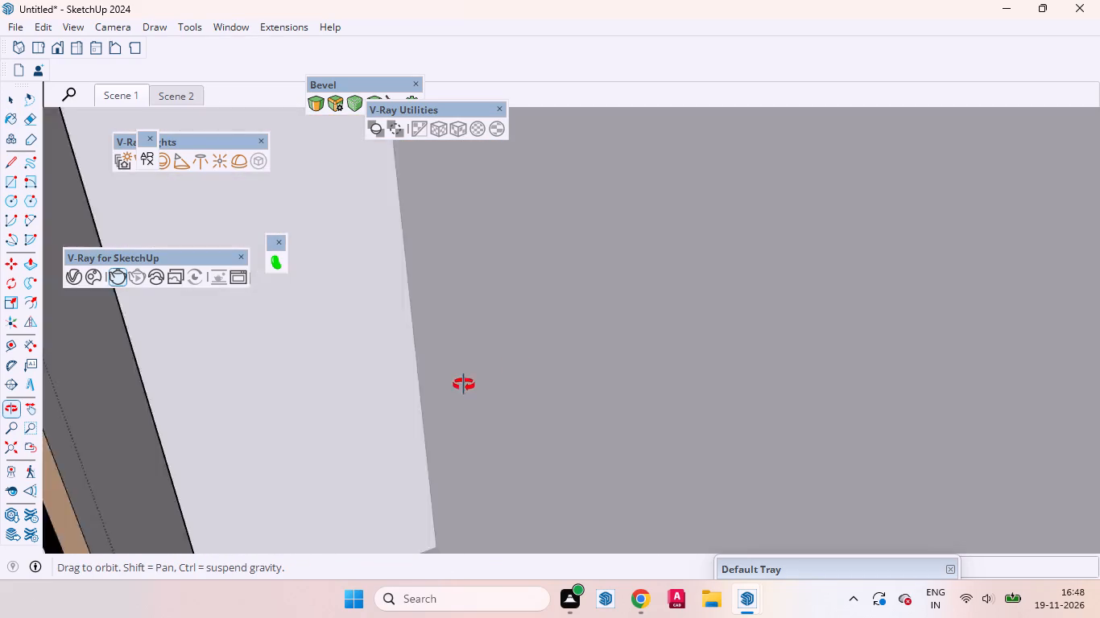
middle_click_drag(464, 385, 610, 348)
scroll(747, 222, "down", 19)
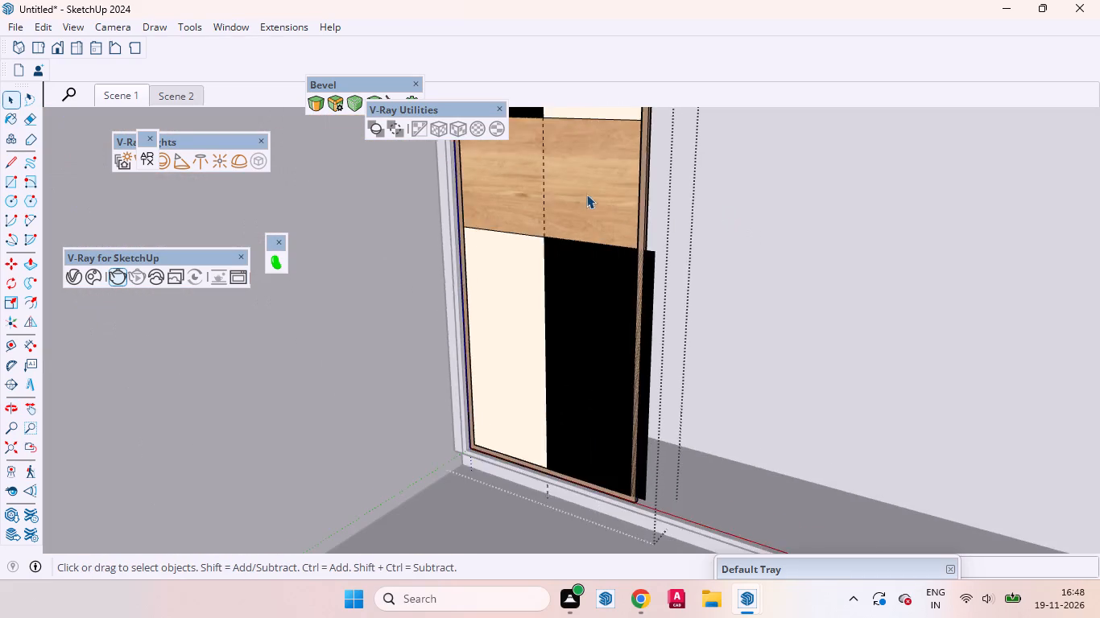
scroll(586, 194, "down", 2)
scroll(631, 219, "up", 20)
scroll(631, 219, "up", 4)
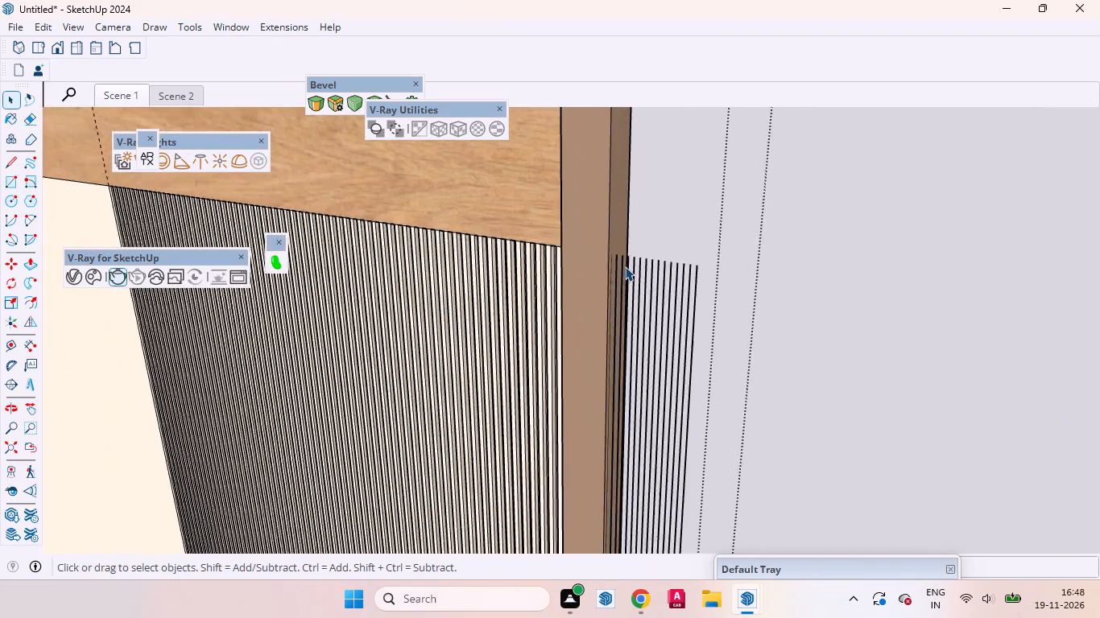
scroll(625, 266, "up", 5)
left_click(612, 260)
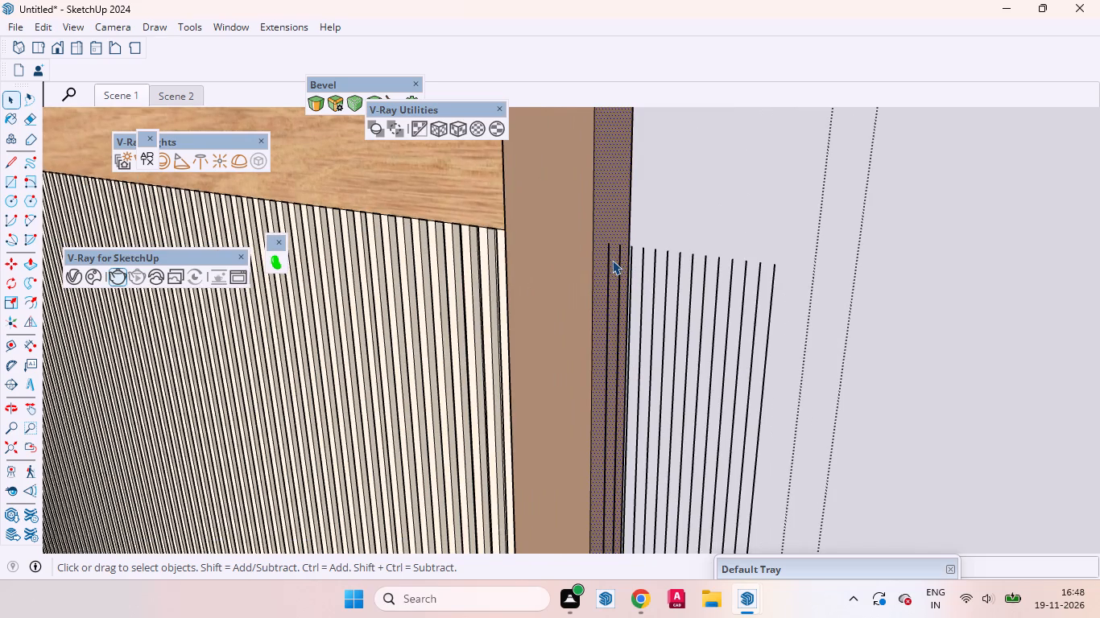
left_click(609, 260)
key("Delete")
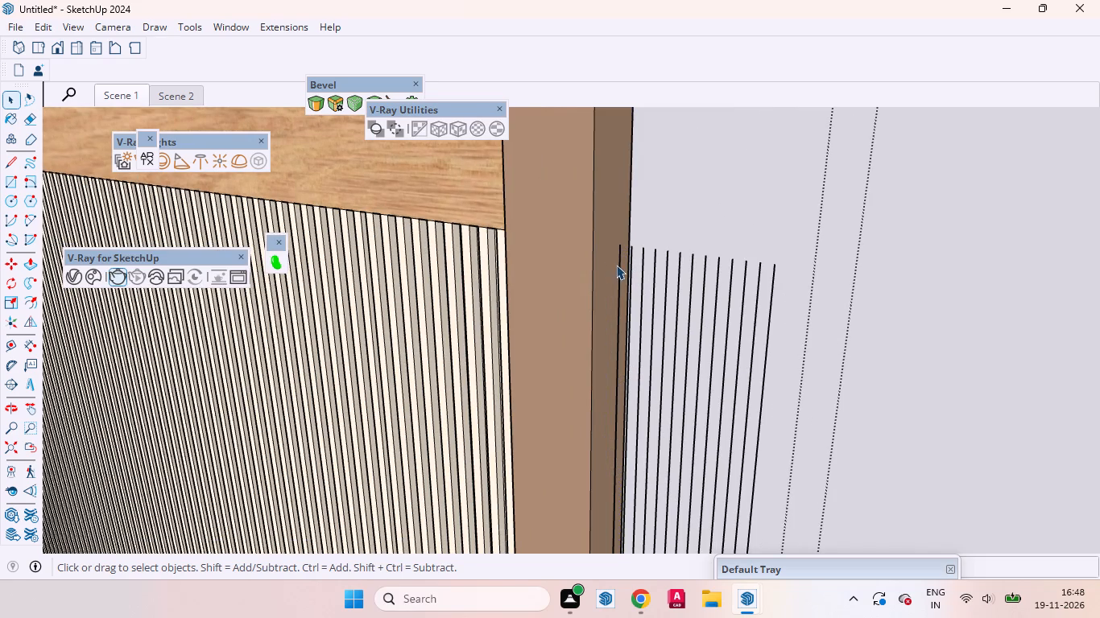
left_click(620, 265)
key("Delete")
left_click(631, 263)
key("Delete")
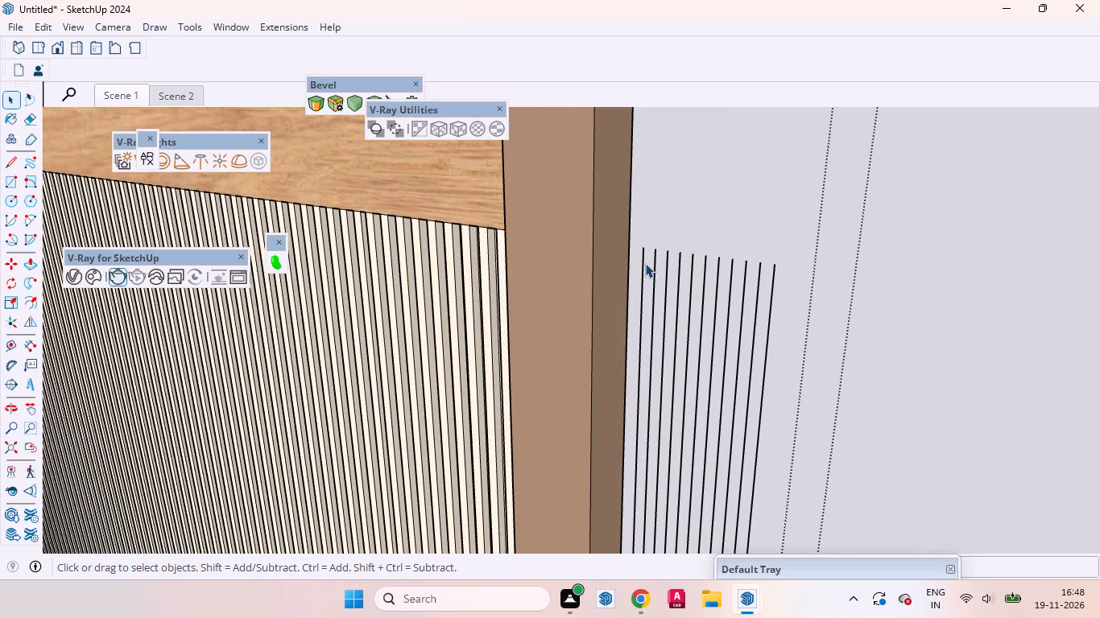
Delete the next five surplus strip lines outside the right frame, working away from the shutter.
left_click(645, 263)
key("Delete")
left_click(650, 266)
left_click(655, 266)
key("Delete")
left_click(669, 270)
key("Delete")
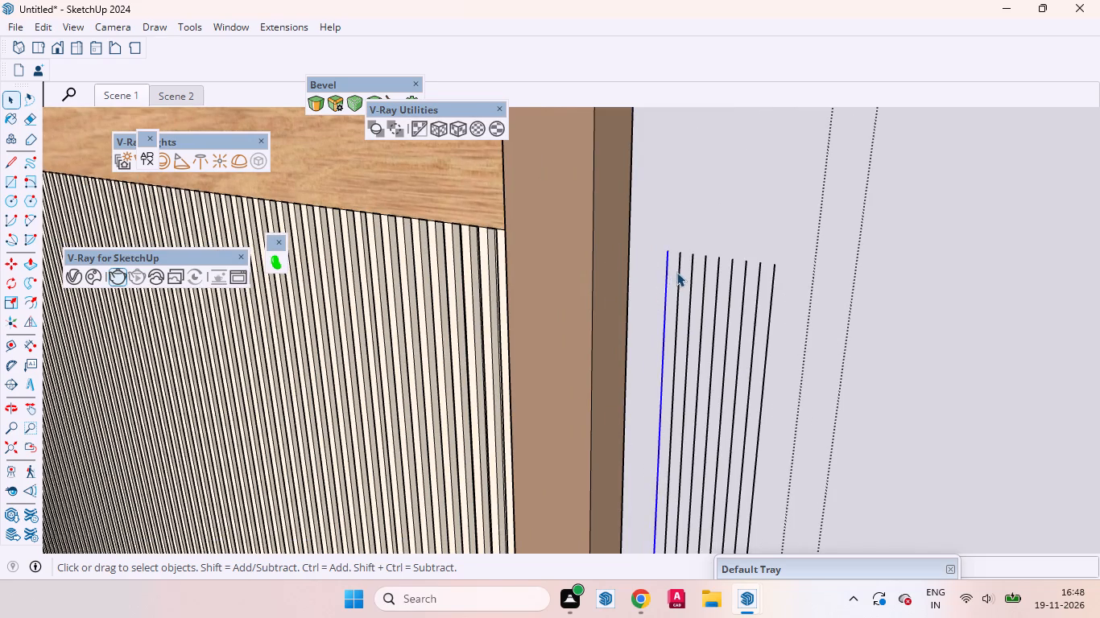
left_click(677, 272)
key("Delete")
left_click(690, 274)
key("Delete")
left_click(700, 274)
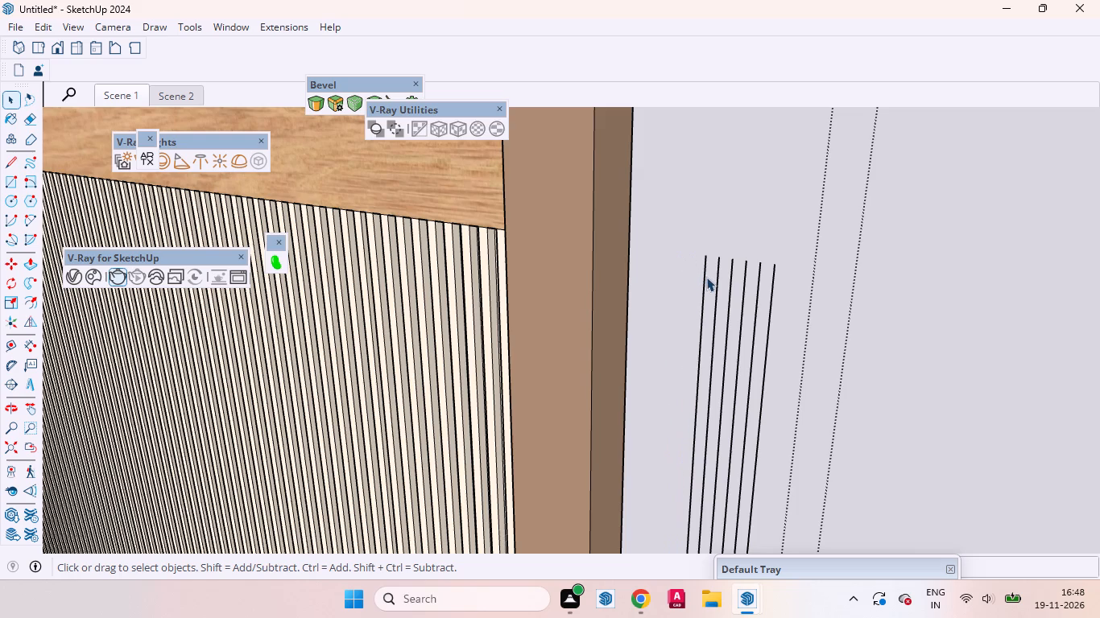
key("Delete")
Delete the last six surplus strip lines outside the right frame, finishing with the one farthest from the shutter.
left_click(706, 277)
key("Delete")
left_click(721, 278)
key("Delete")
left_click(723, 275)
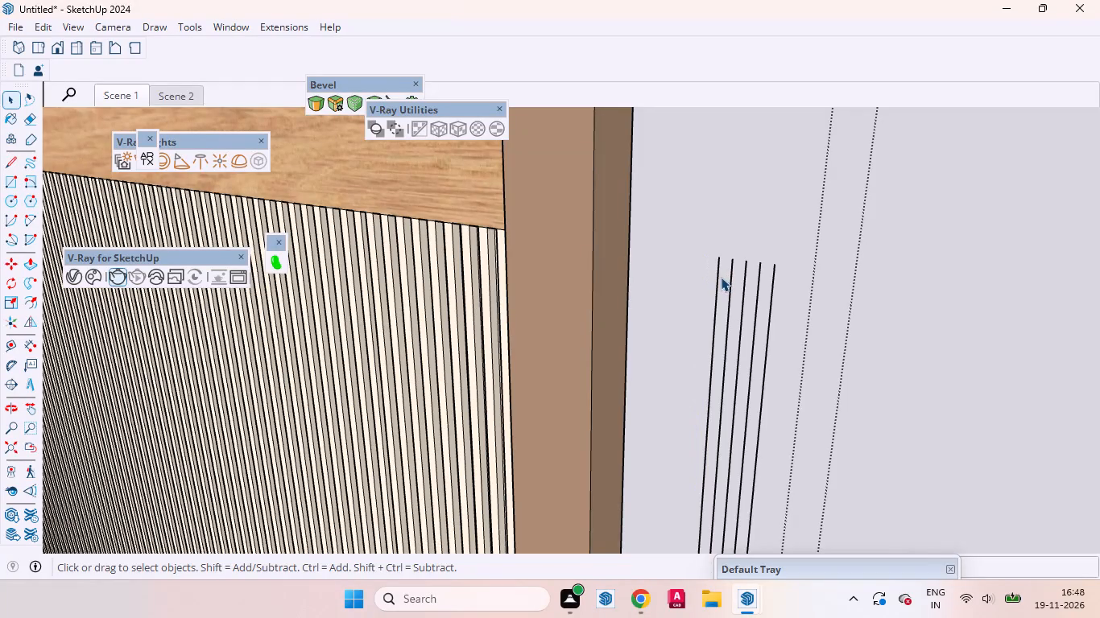
left_click(721, 277)
key("Delete")
left_click(716, 278)
key("Delete")
left_click(728, 280)
left_click(730, 280)
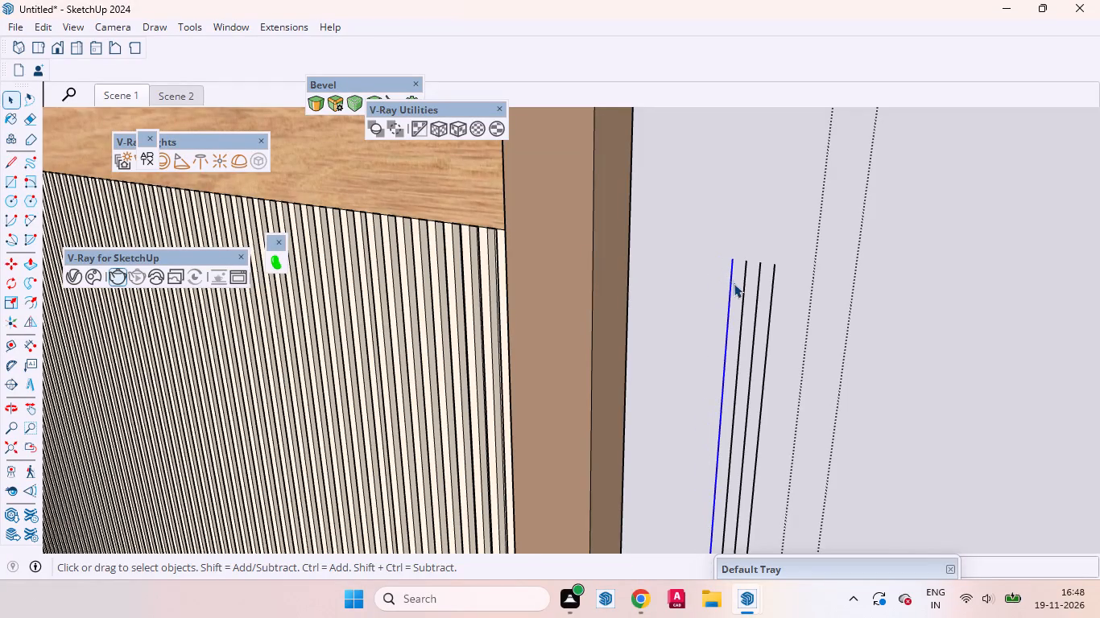
key("Delete")
left_click(743, 283)
key("Delete")
left_click(759, 286)
key("Delete")
left_click(775, 287)
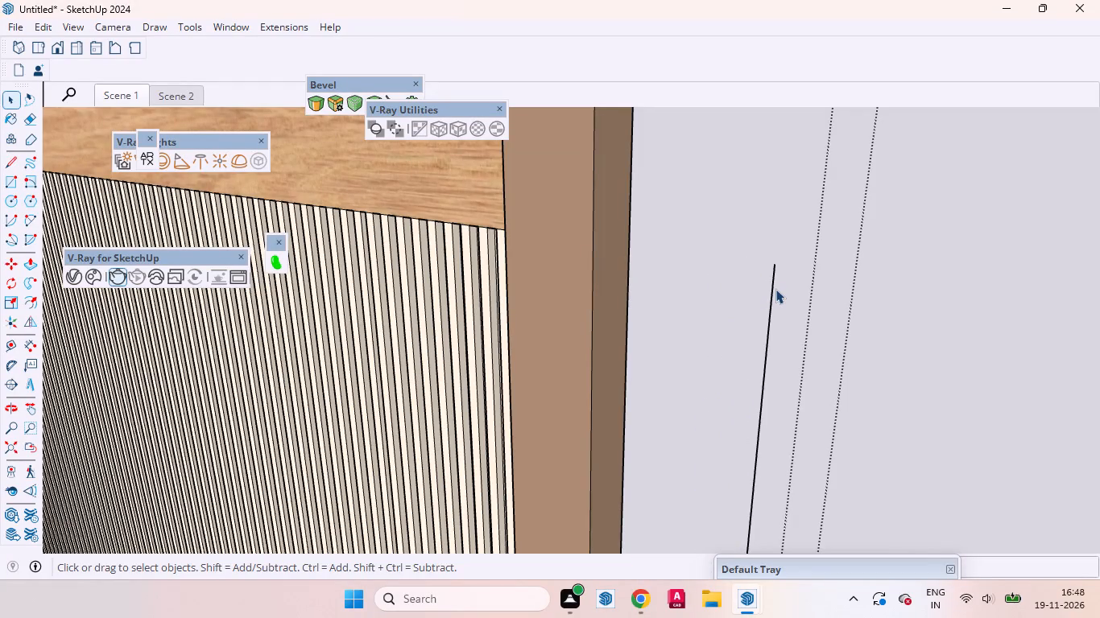
key("Delete")
left_click(775, 289)
key("Delete")
Exit the shutter group's editing mode.
scroll(763, 250, "down", 5)
scroll(747, 224, "up", 1)
scroll(747, 224, "down", 2)
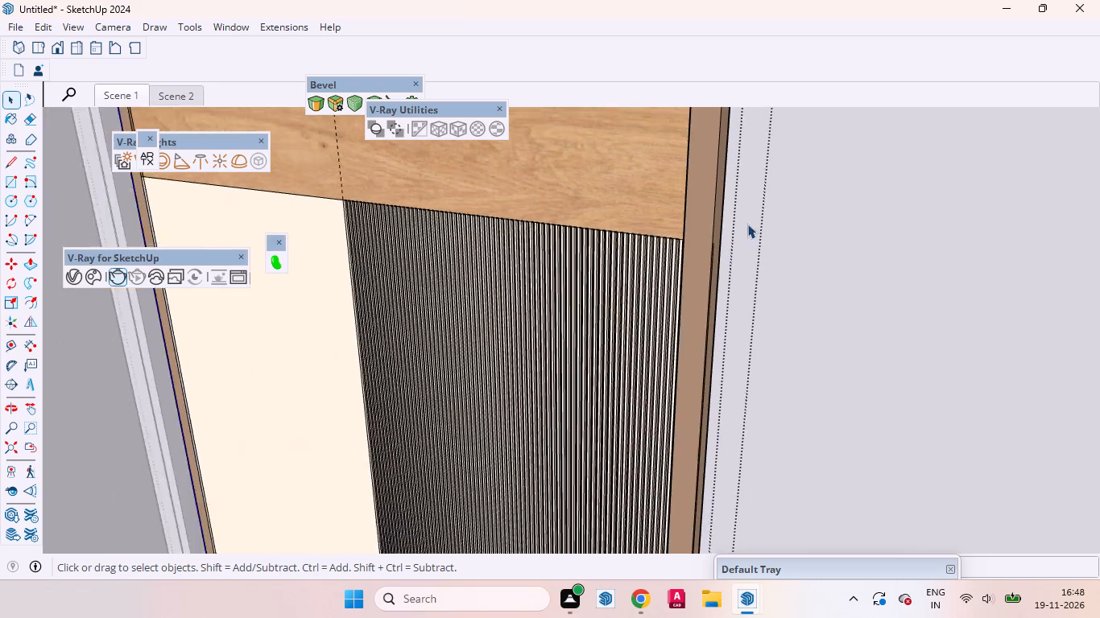
scroll(747, 224, "down", 20)
scroll(747, 224, "down", 12)
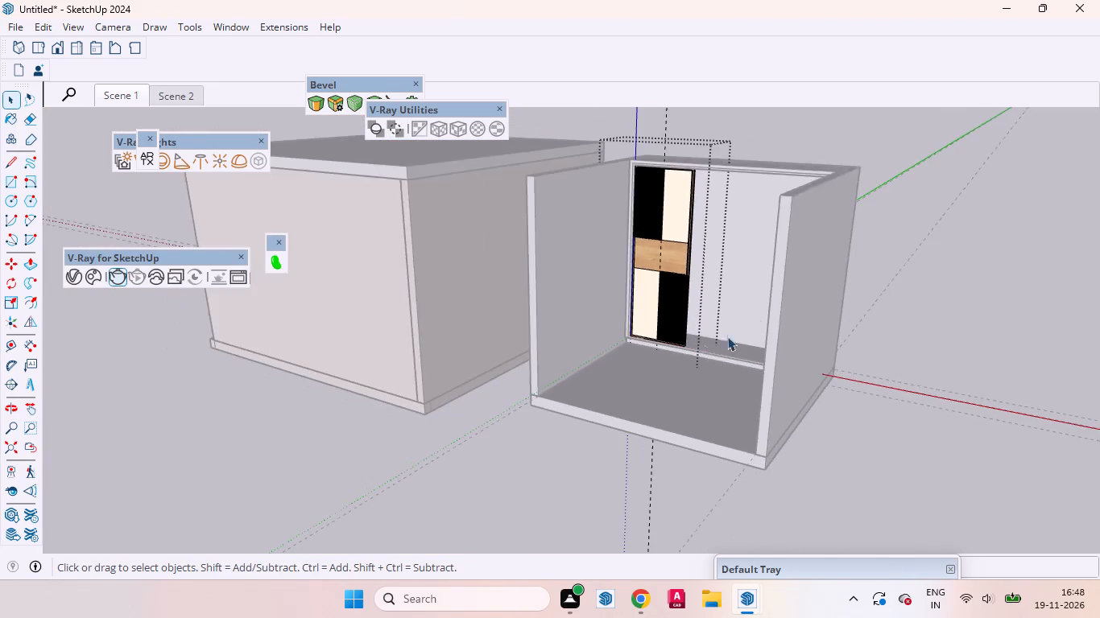
left_click(916, 278)
Bring the materials tray fully into view and sample the wood material from the shutter's middle band.
scroll(684, 221, "up", 12)
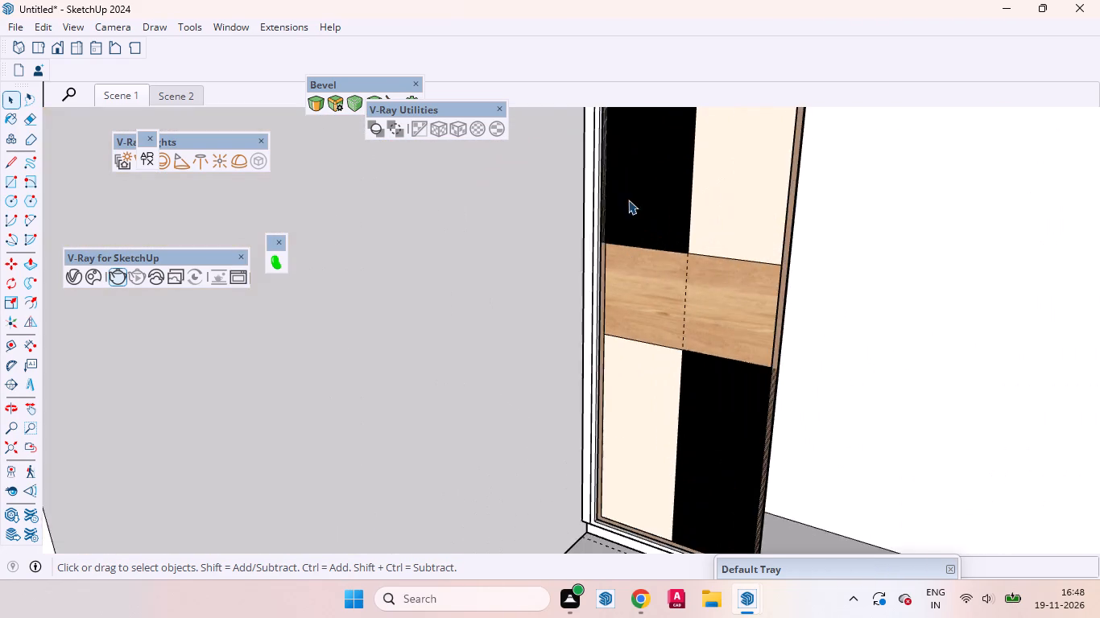
scroll(628, 200, "up", 13)
middle_click_drag(647, 269, 655, 265)
scroll(676, 266, "down", 12)
left_click_drag(832, 568, 852, 410)
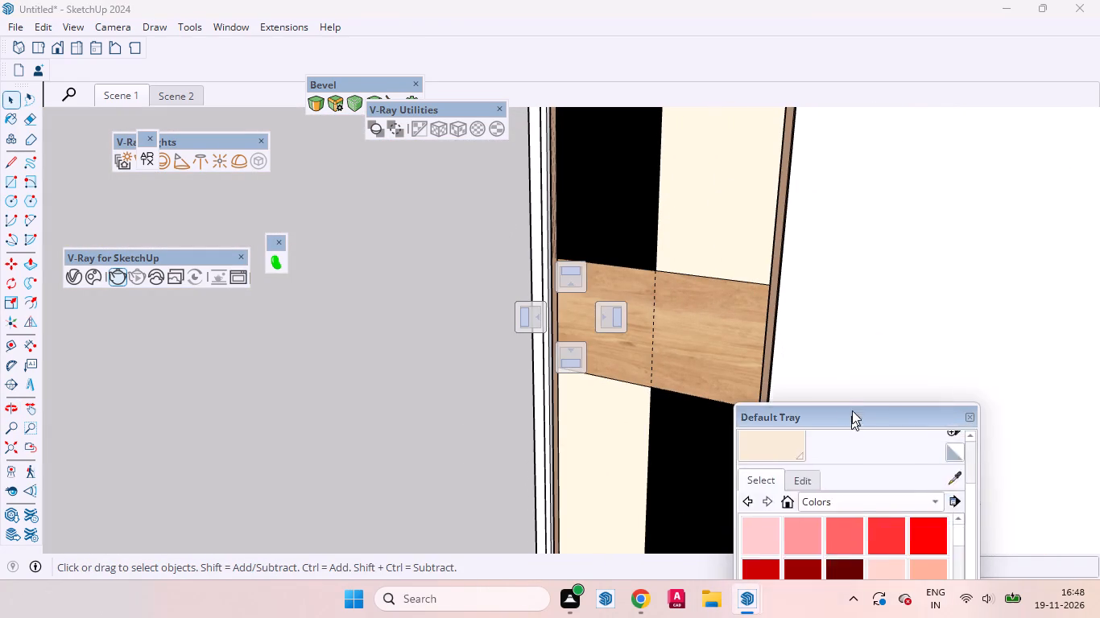
left_click_drag(852, 410, 909, 99)
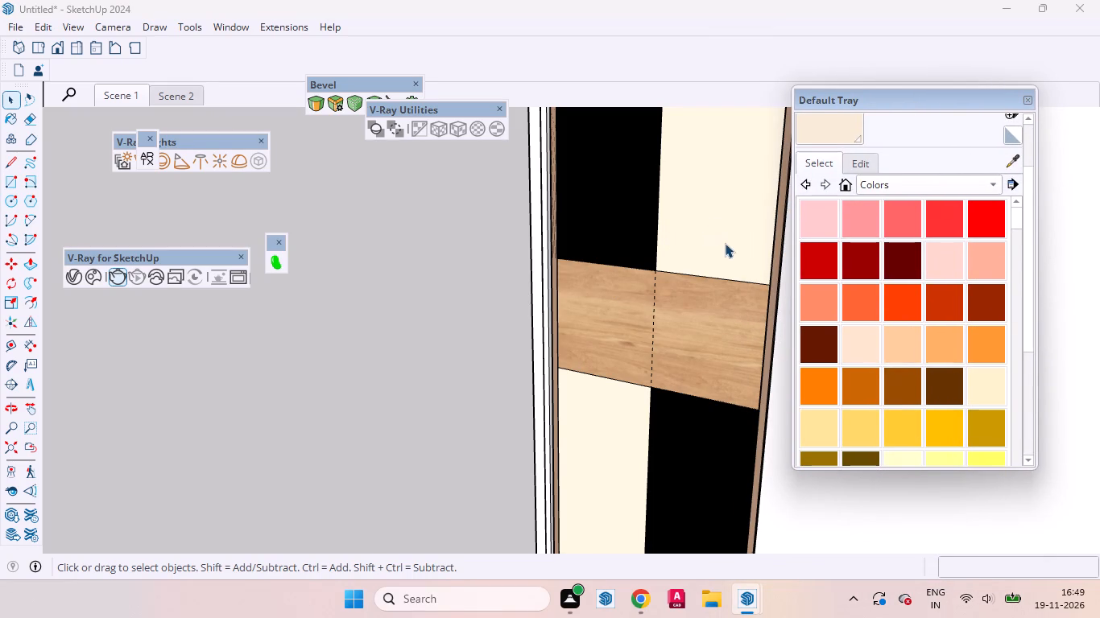
left_click(1015, 157)
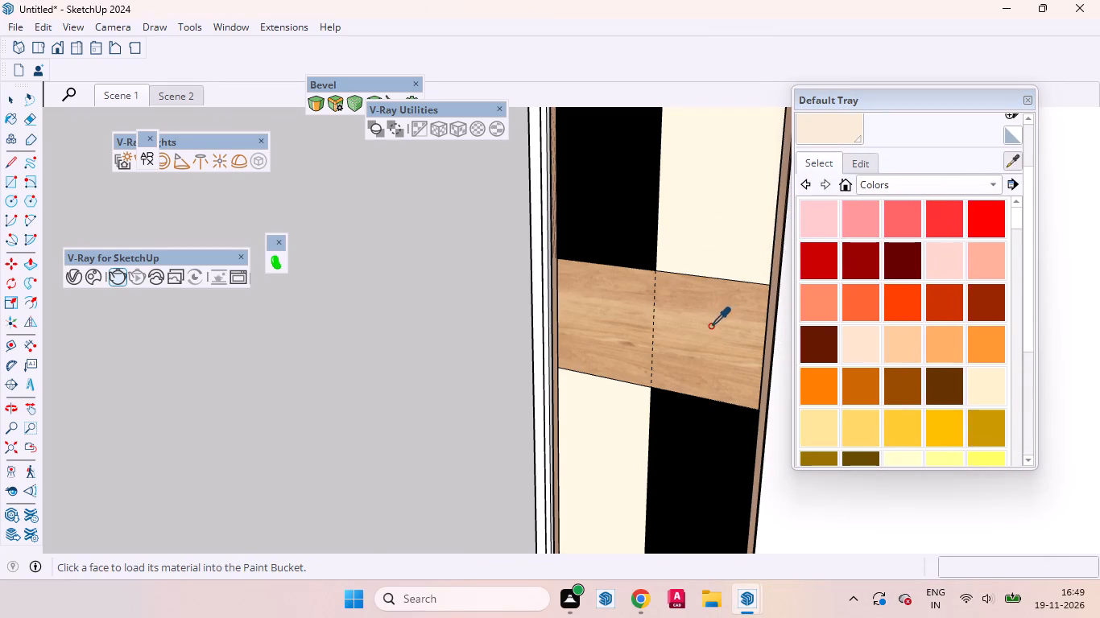
left_click(710, 326)
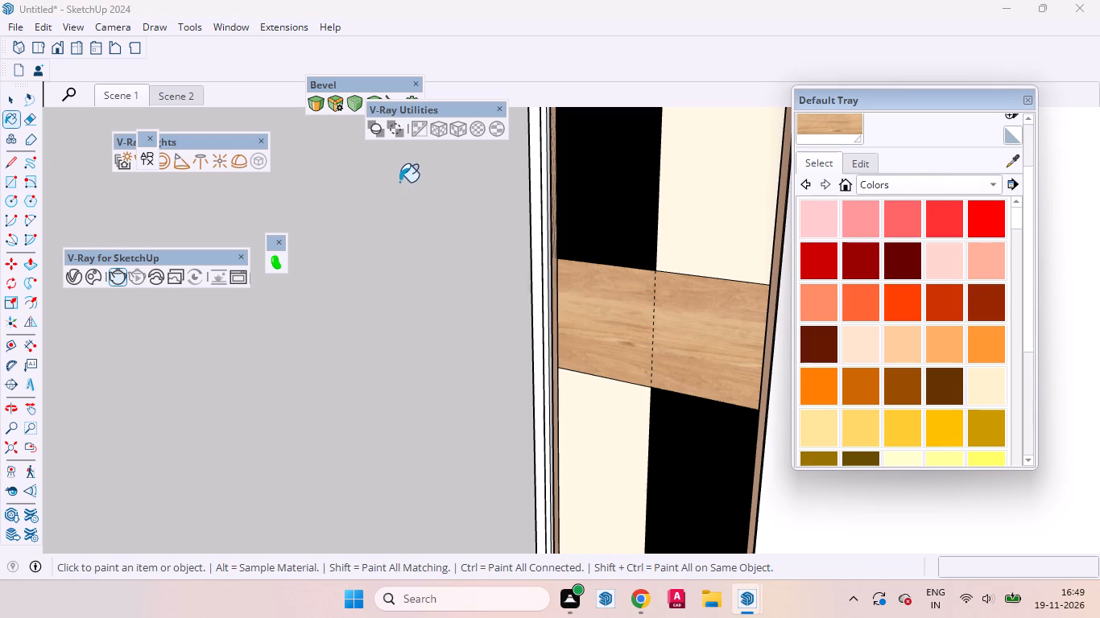
Open the Lightbeans Textures Library and go to its material search.
left_click(274, 268)
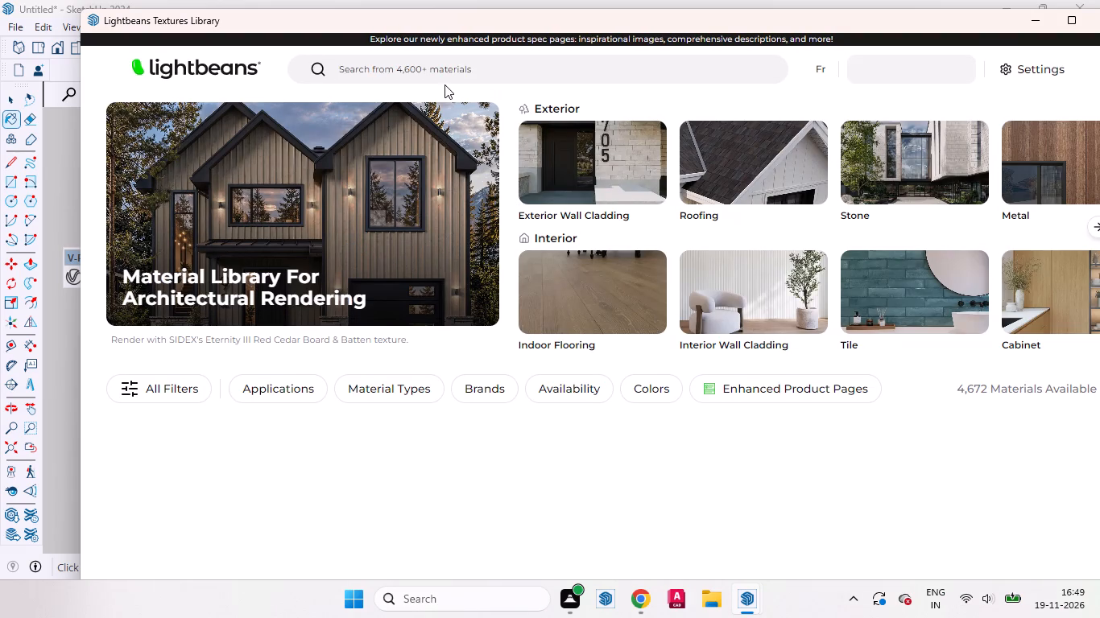
left_click(404, 65)
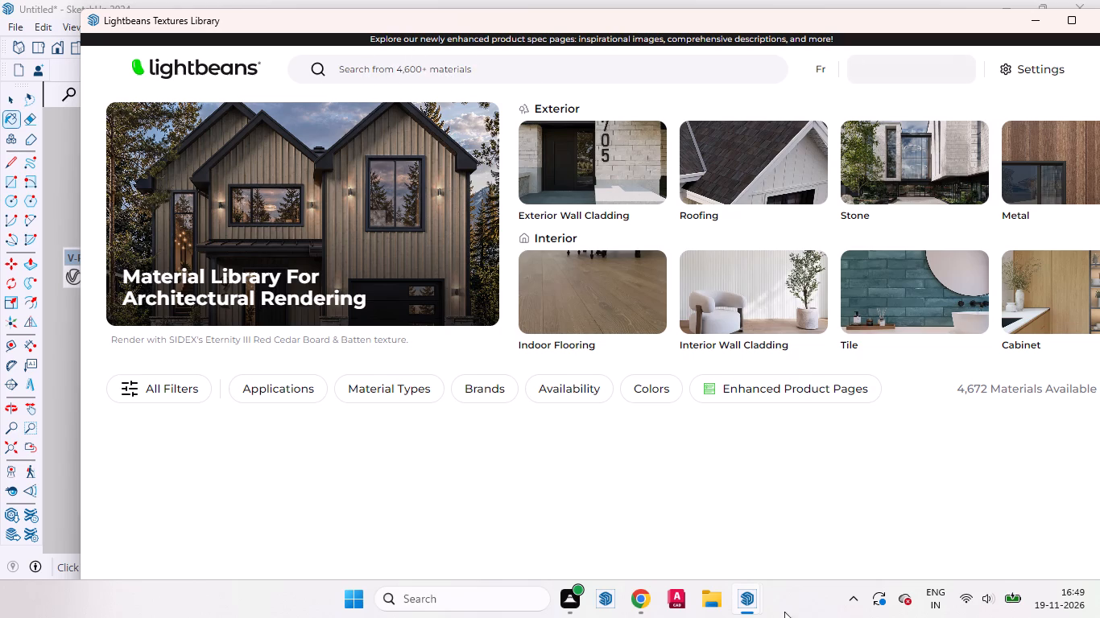
left_click(745, 596)
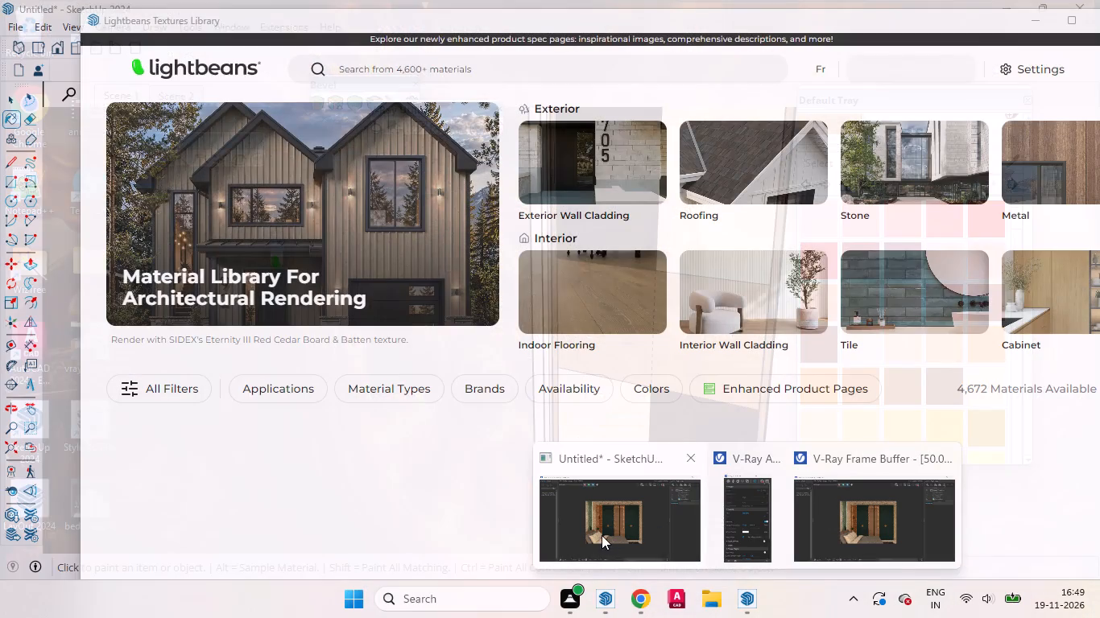
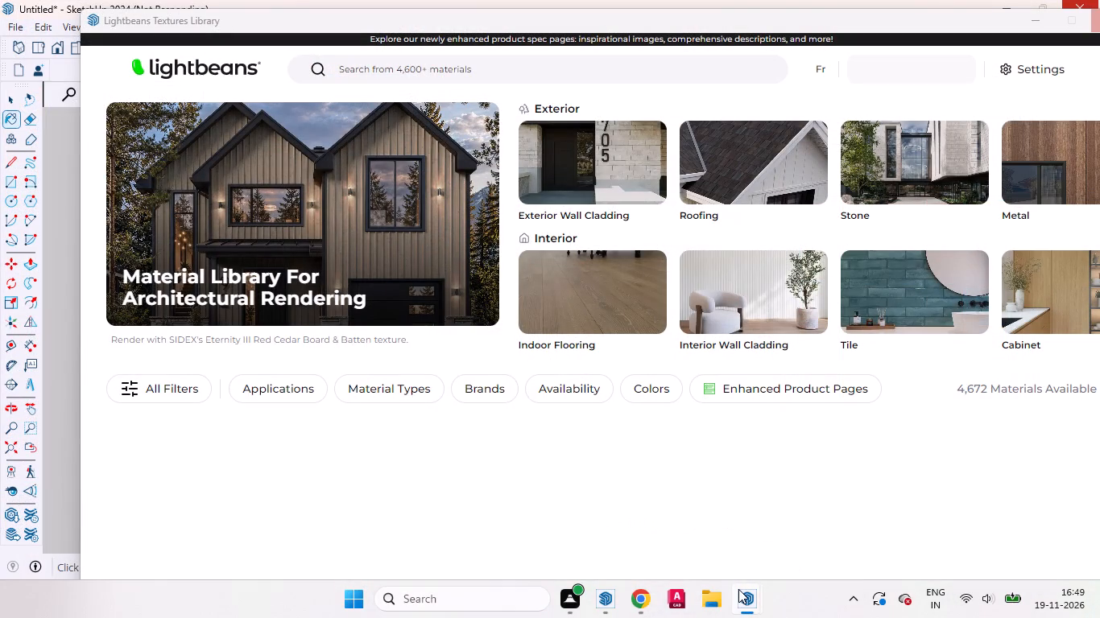
Bring up the V-Ray render of the bedroom and examine the wardrobe's green shutters, star inlays and lit central doors up close.
left_click(842, 533)
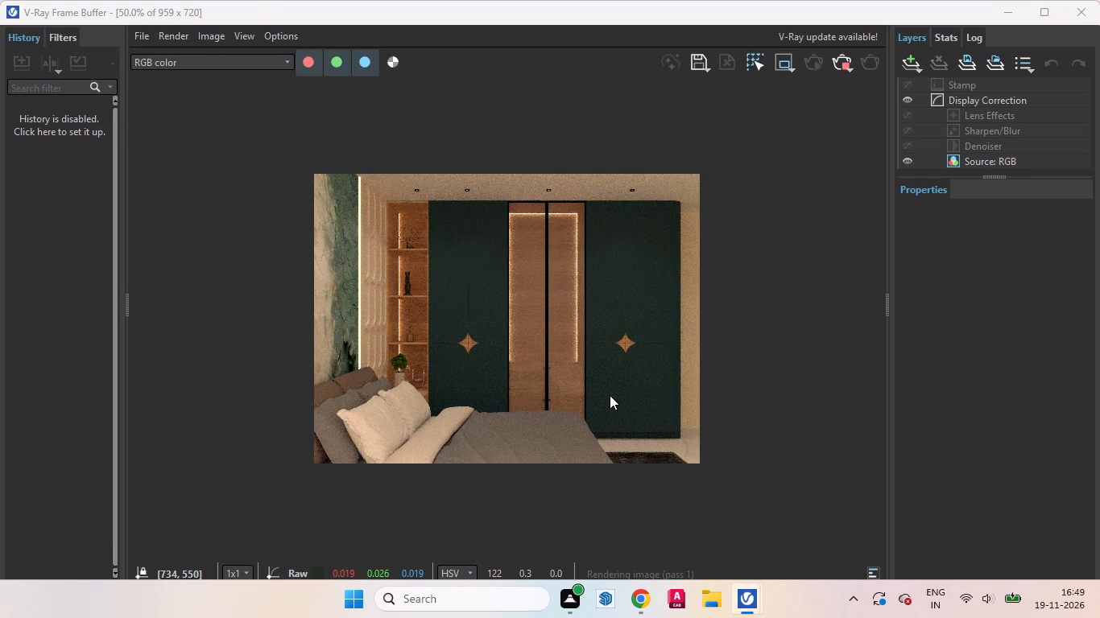
scroll(490, 342, "up", 2)
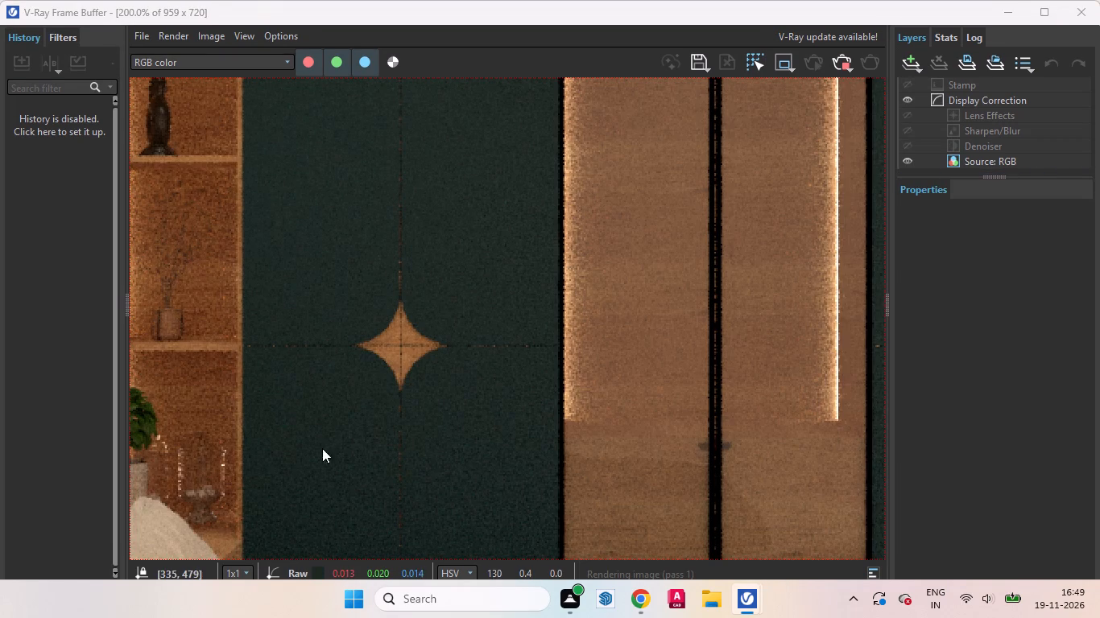
scroll(434, 387, "down", 1)
scroll(411, 330, "up", 1)
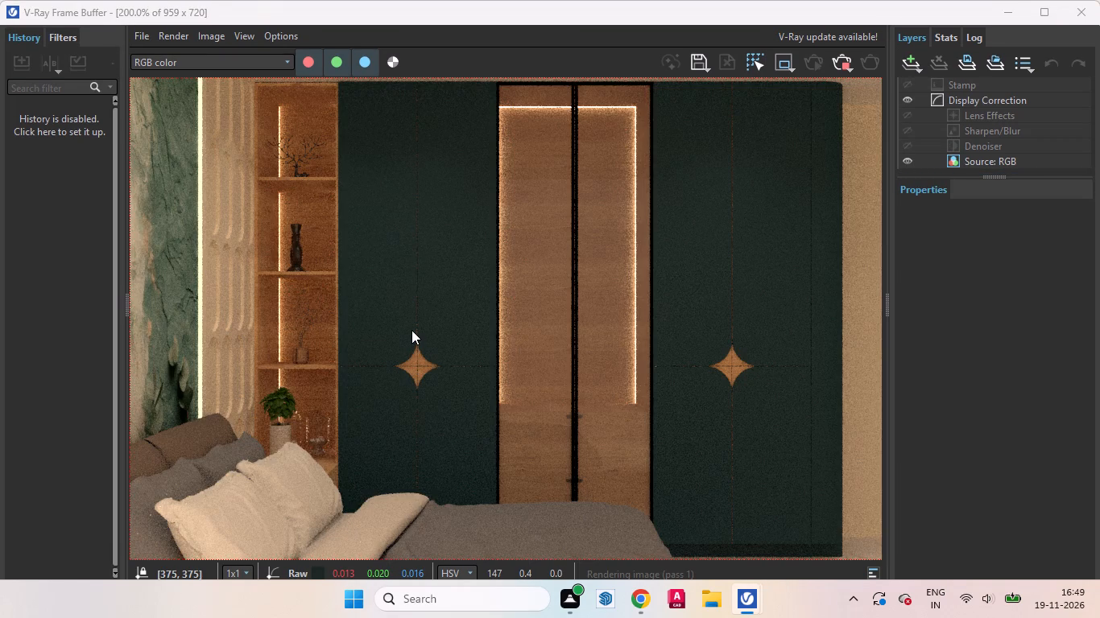
scroll(416, 337, "up", 1)
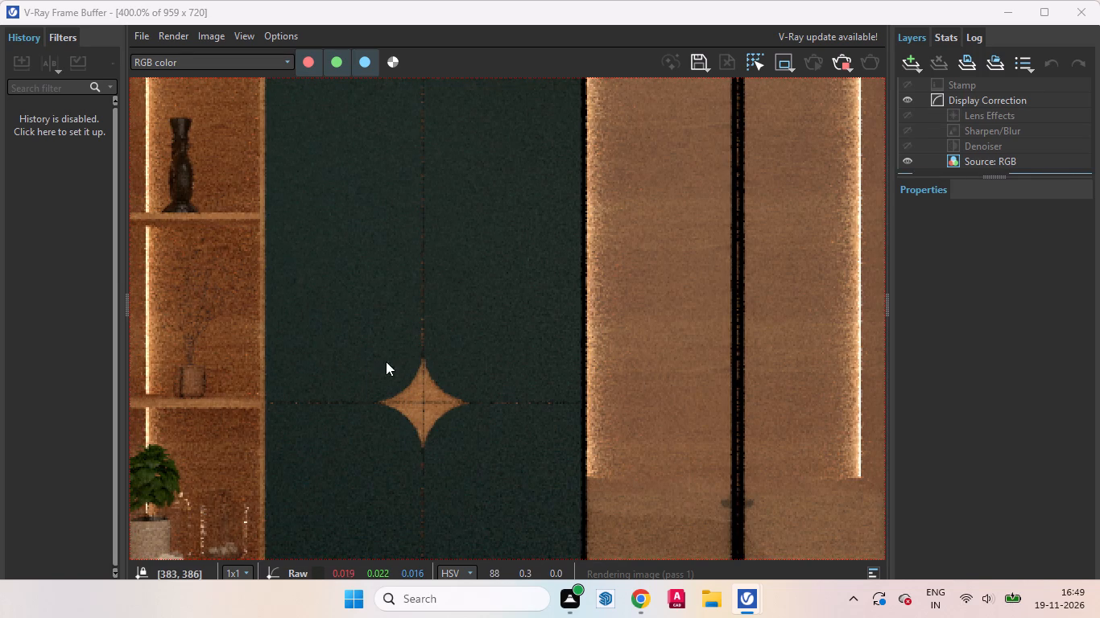
middle_click_drag(399, 384, 496, 340)
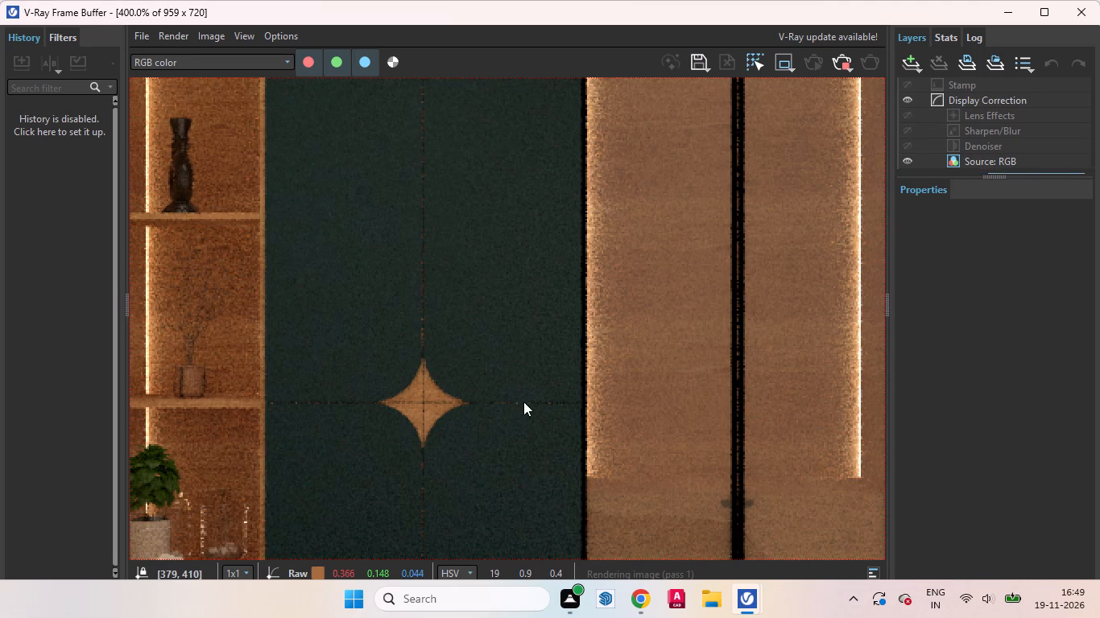
scroll(435, 409, "down", 2)
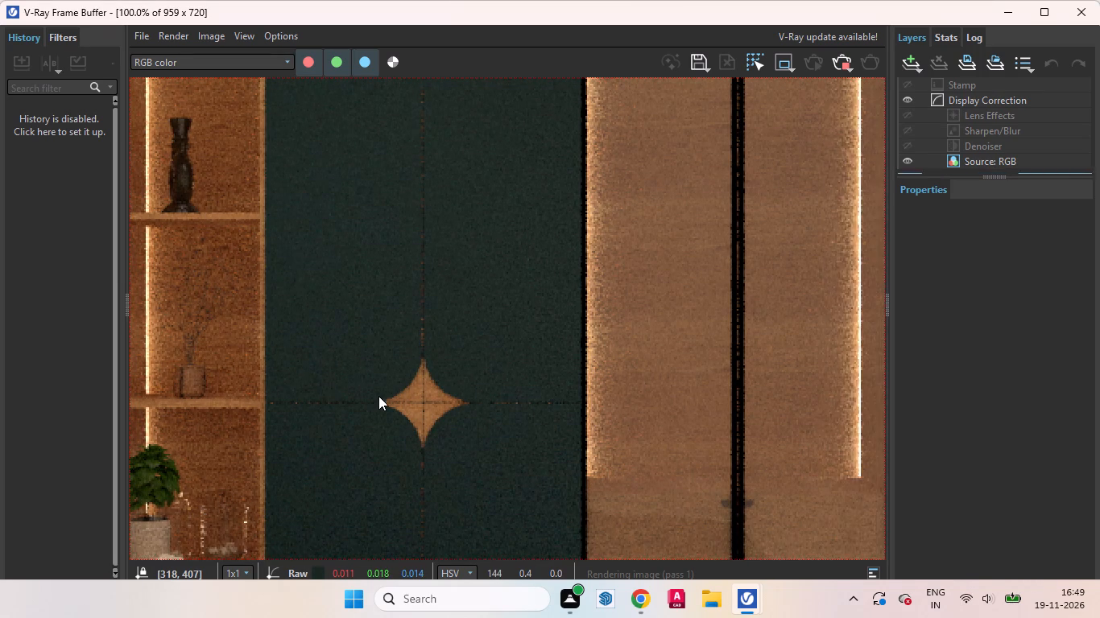
middle_click_drag(387, 407, 403, 371)
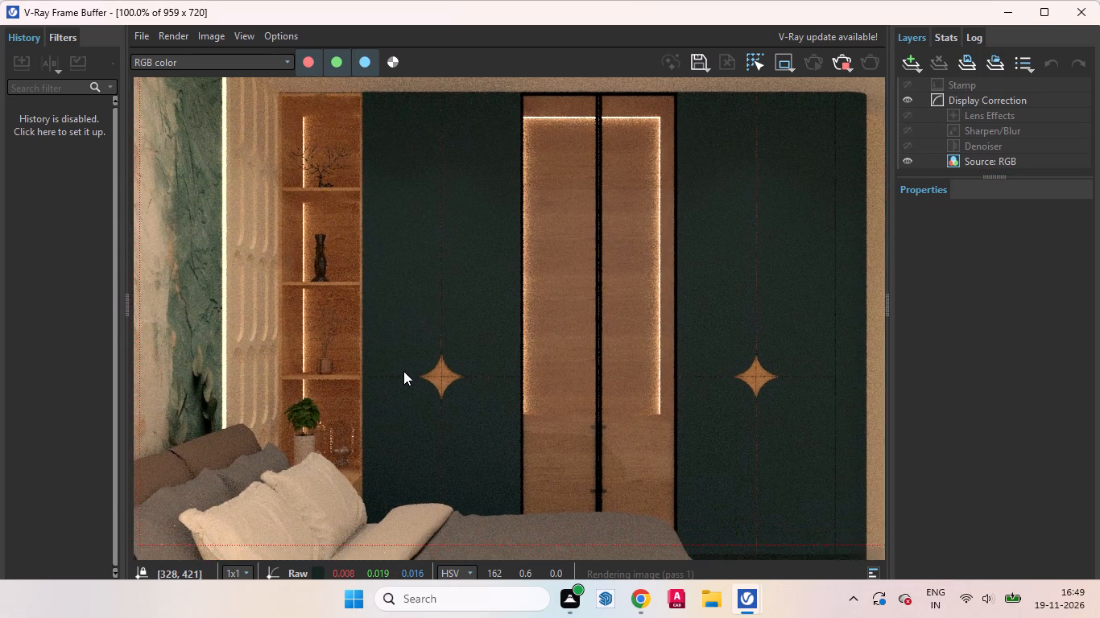
middle_click_drag(403, 371, 503, 344)
middle_click_drag(475, 414, 318, 439)
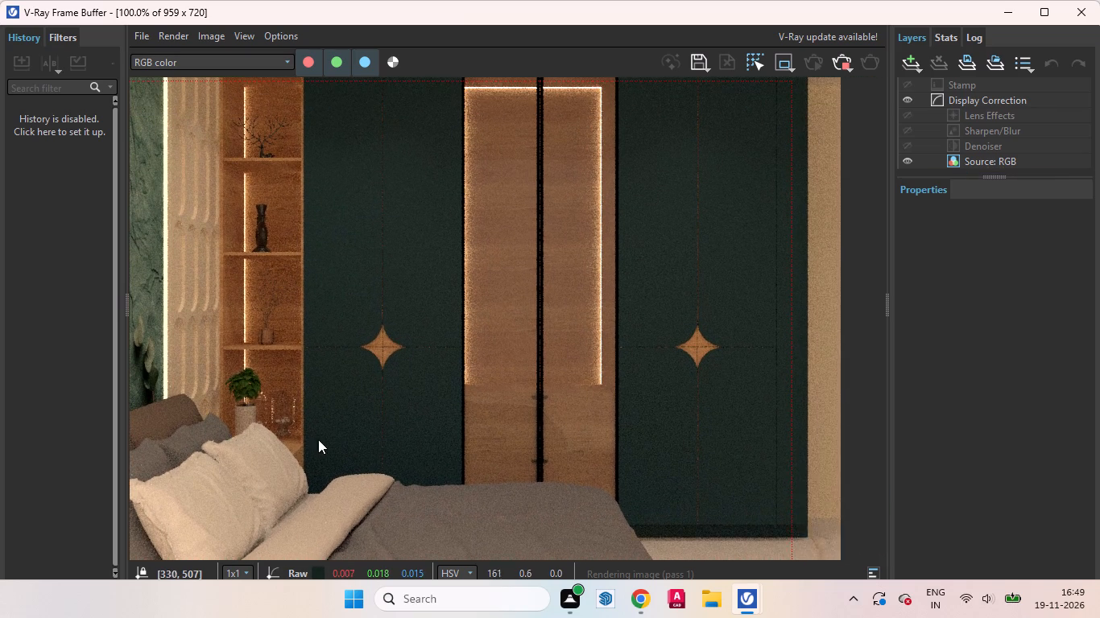
middle_click_drag(318, 439, 312, 478)
middle_click_drag(493, 252, 485, 334)
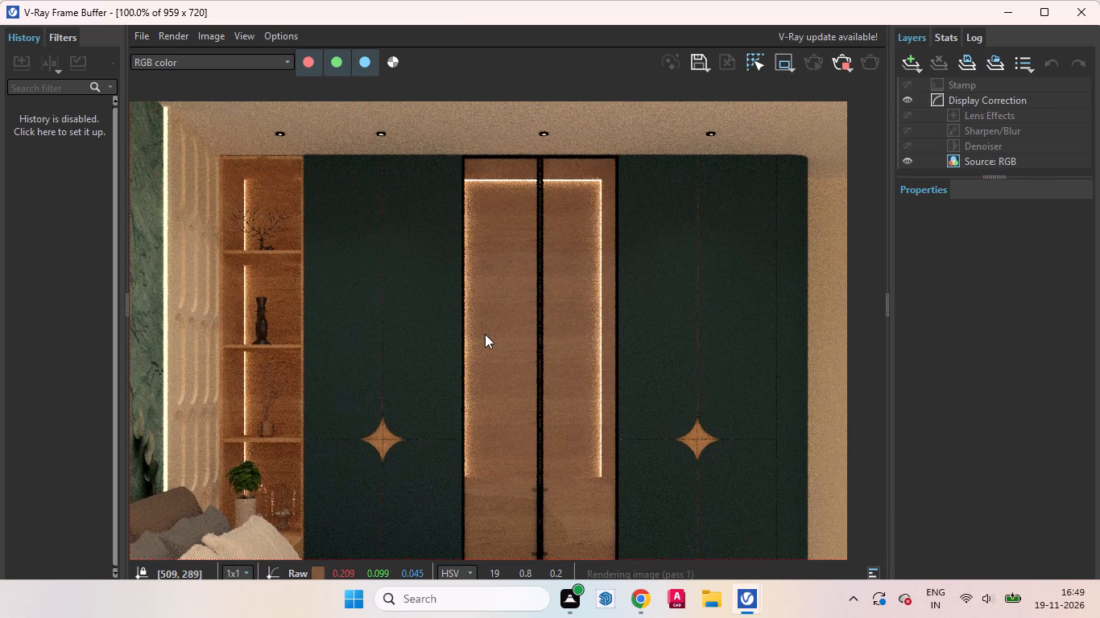
middle_click_drag(400, 186, 461, 172)
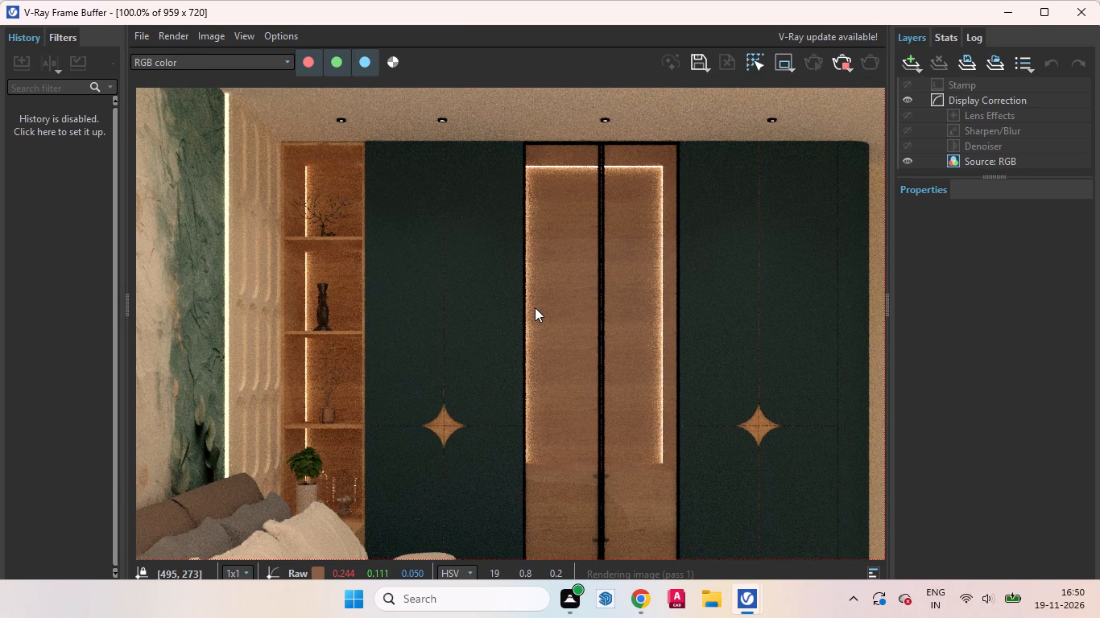
middle_click_drag(560, 295, 555, 237)
Inspect the render's lit display shelves, bed and lower wardrobe area, and minimise the frame buffer.
scroll(591, 257, "down", 1)
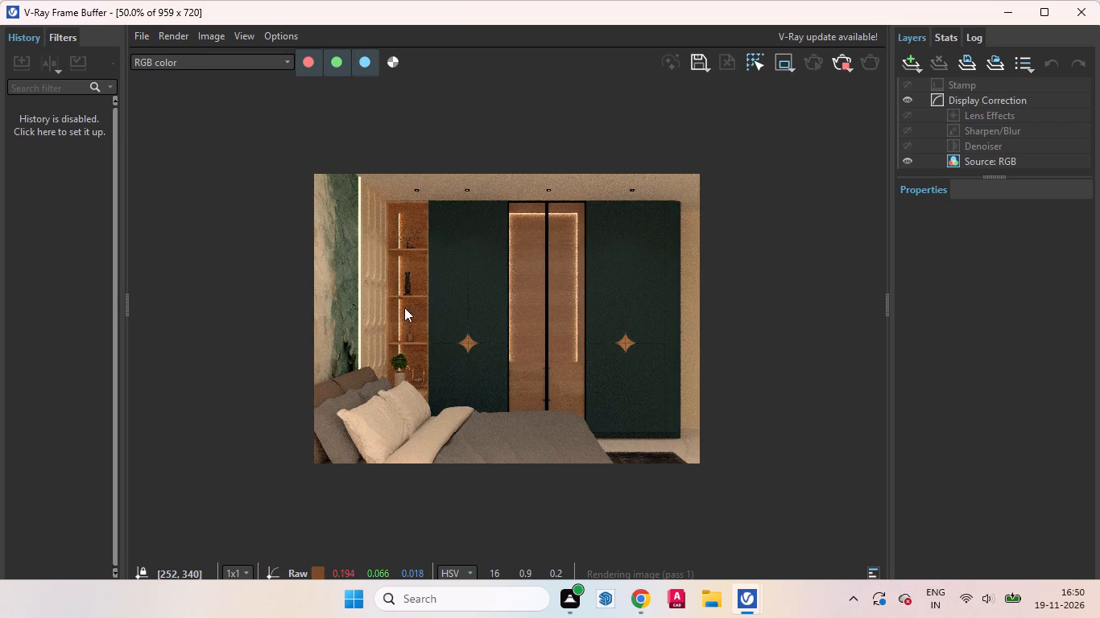
middle_click_drag(408, 300, 501, 226)
scroll(344, 369, "up", 1)
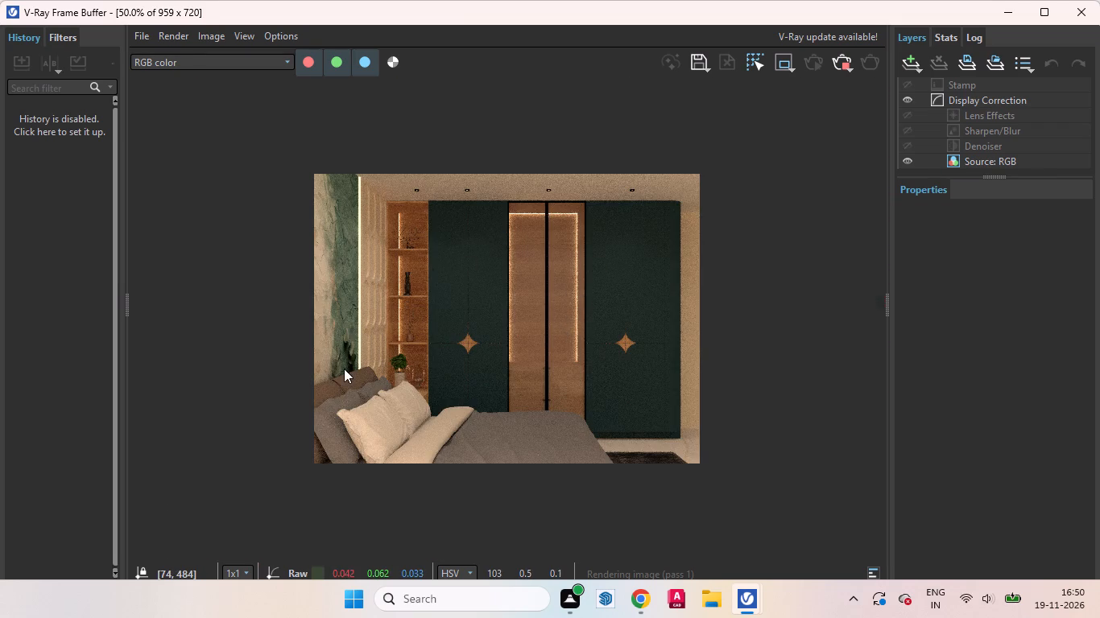
scroll(362, 364, "up", 1)
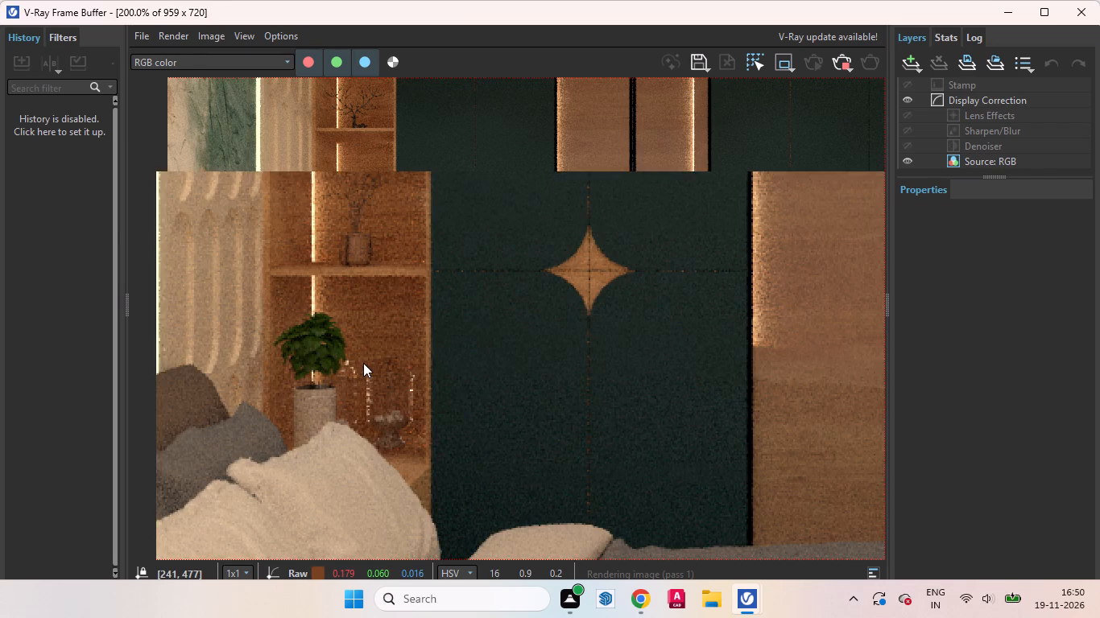
middle_click_drag(362, 424, 465, 410)
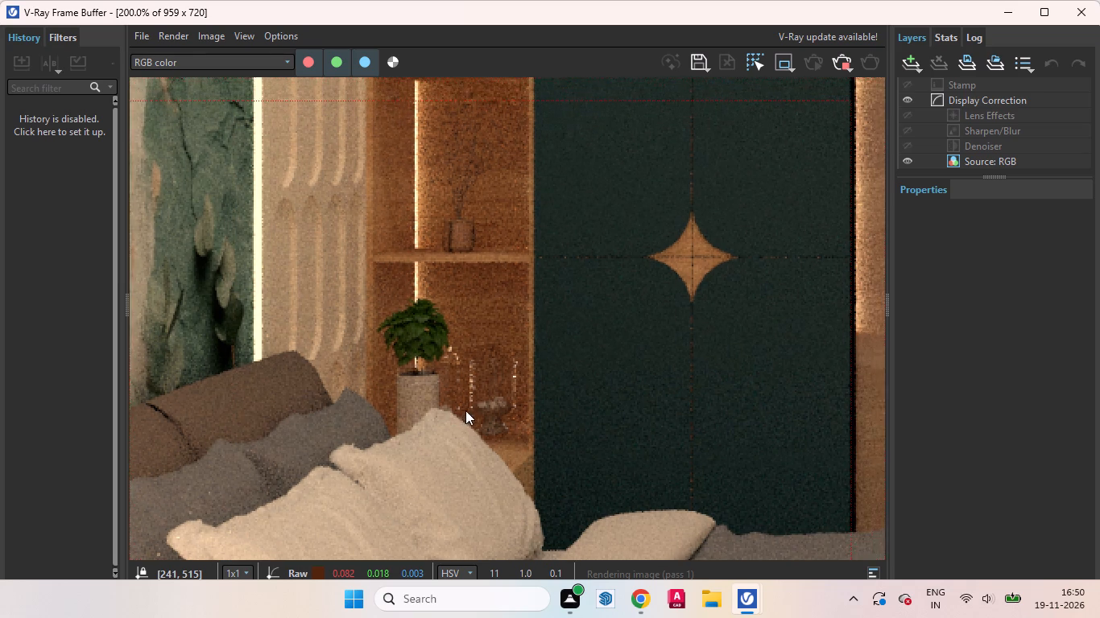
middle_click_drag(465, 410, 435, 437)
scroll(382, 455, "down", 1)
scroll(374, 295, "up", 1)
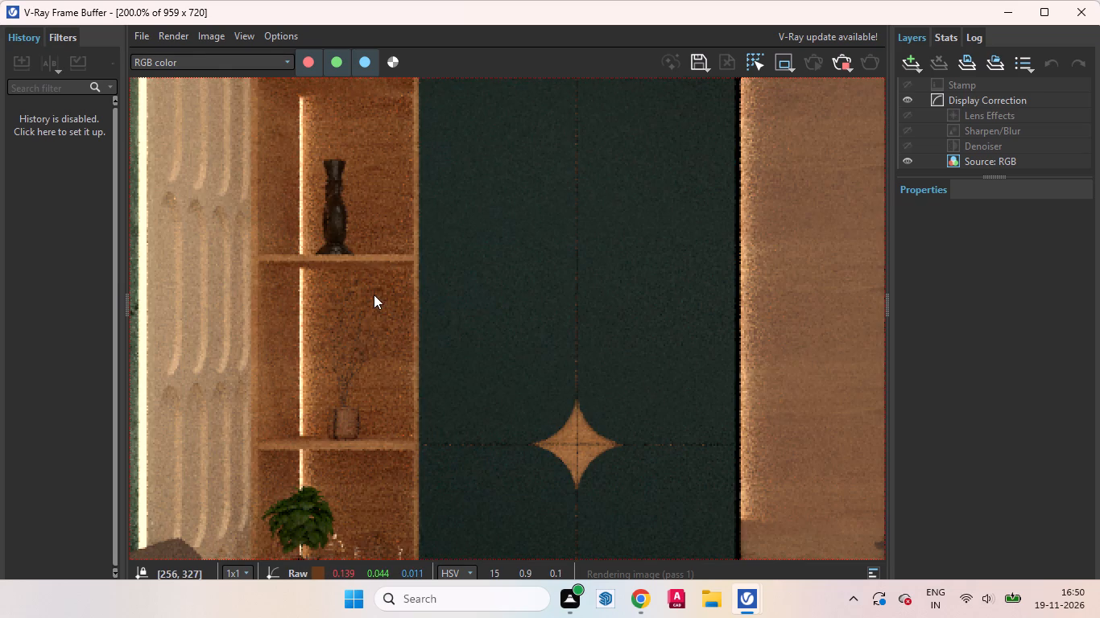
scroll(379, 418, "down", 1)
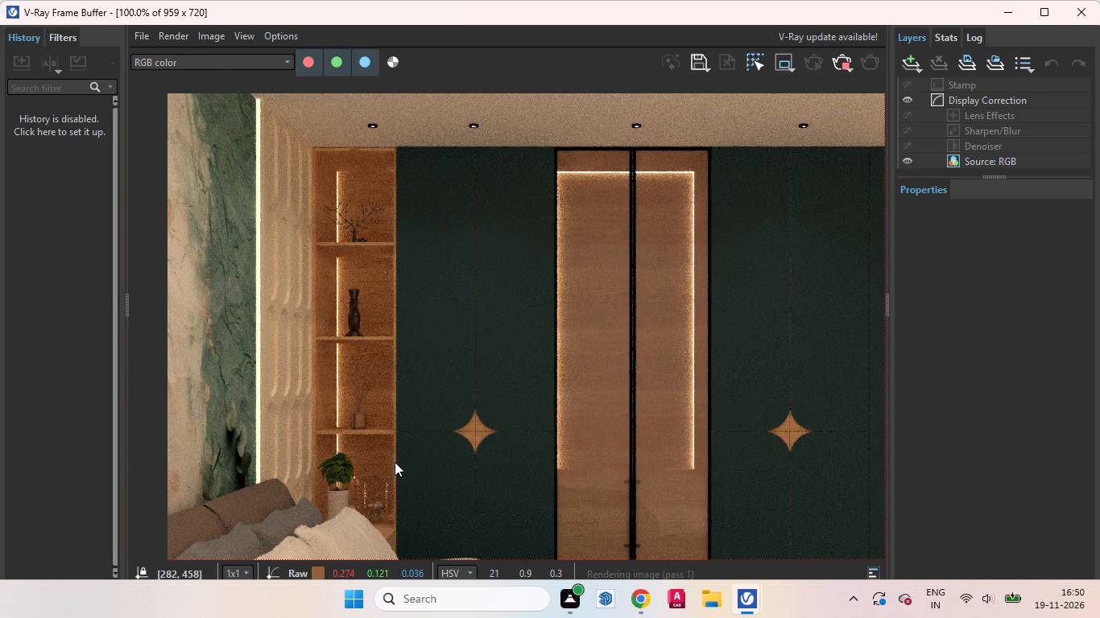
middle_click_drag(394, 462, 366, 391)
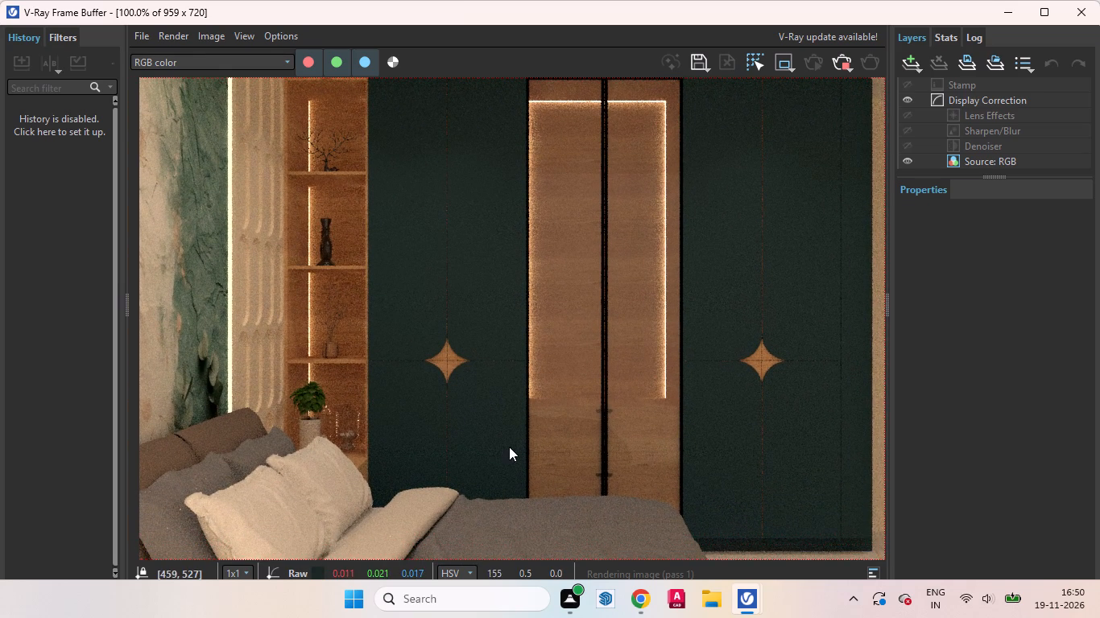
scroll(544, 437, "down", 1)
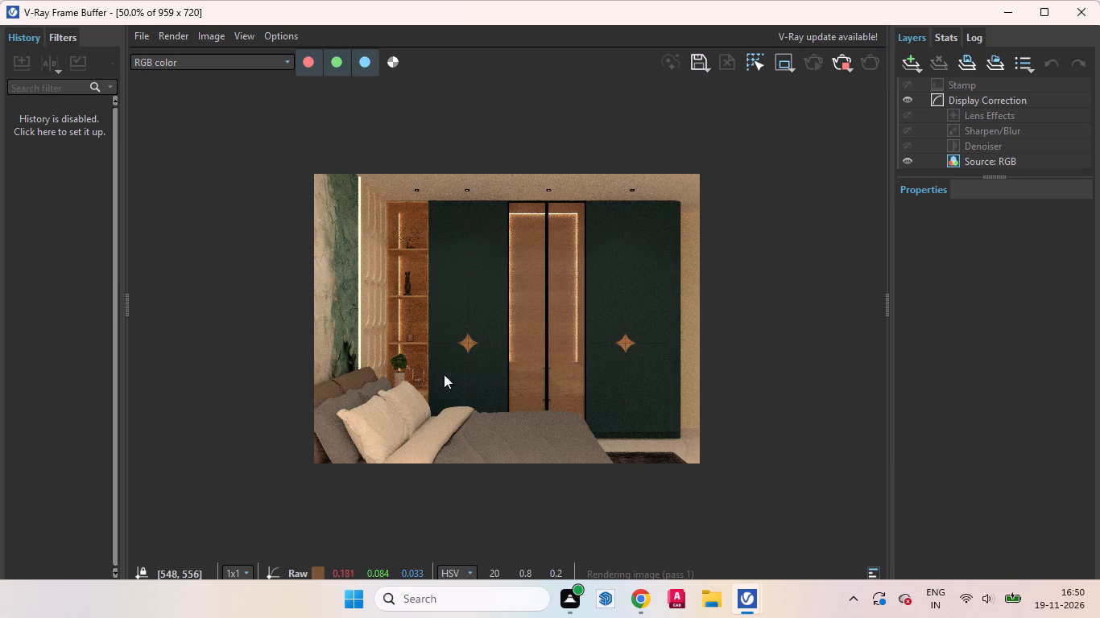
scroll(447, 356, "up", 1)
middle_click_drag(719, 419, 709, 313)
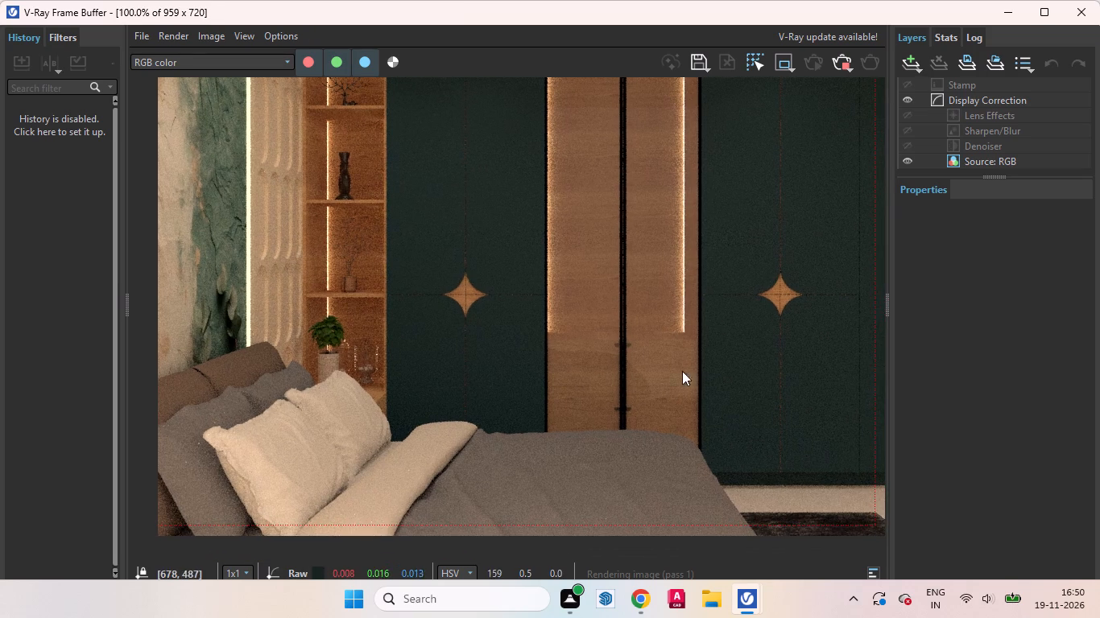
scroll(672, 418, "down", 1)
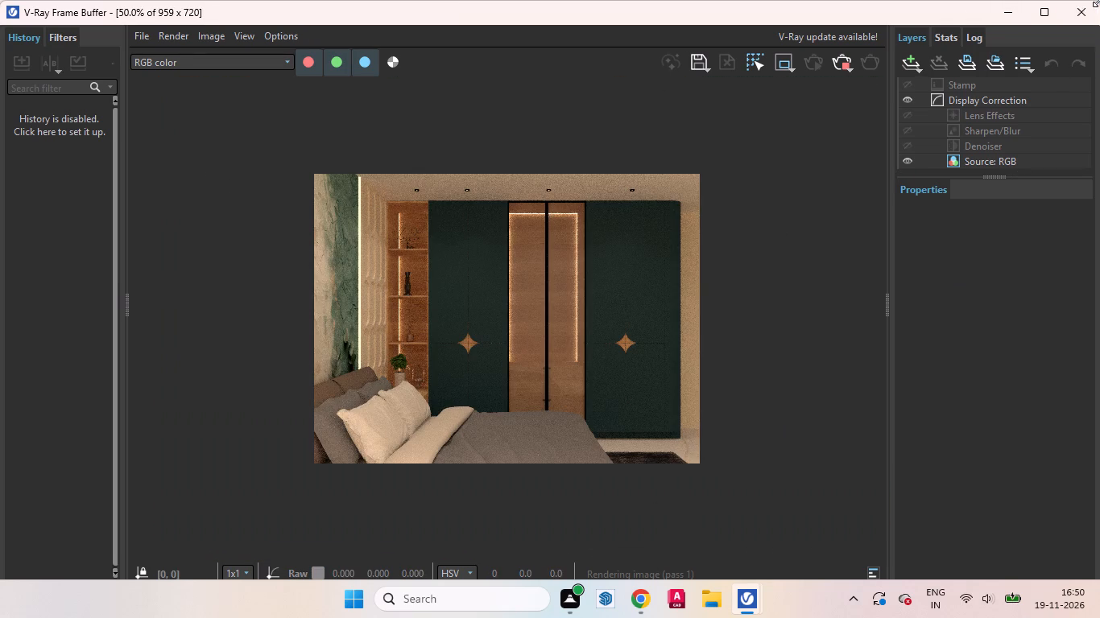
left_click(1013, 9)
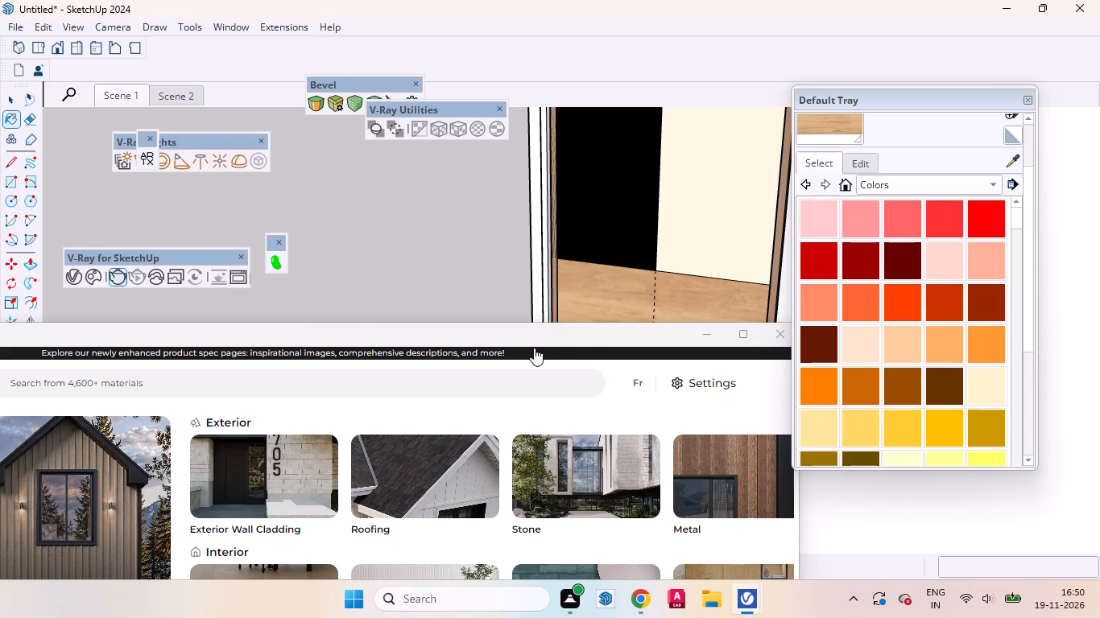
Maximise the Lightbeans Textures Library and search its materials for "wood".
left_click_drag(599, 333, 756, 72)
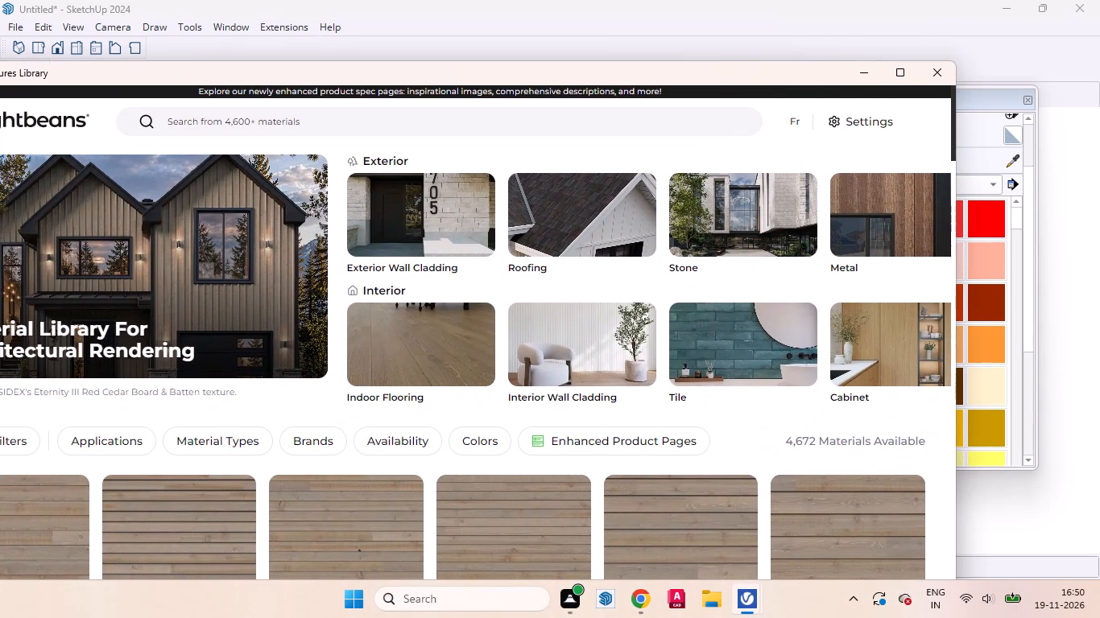
left_click(457, 125)
left_click(892, 68)
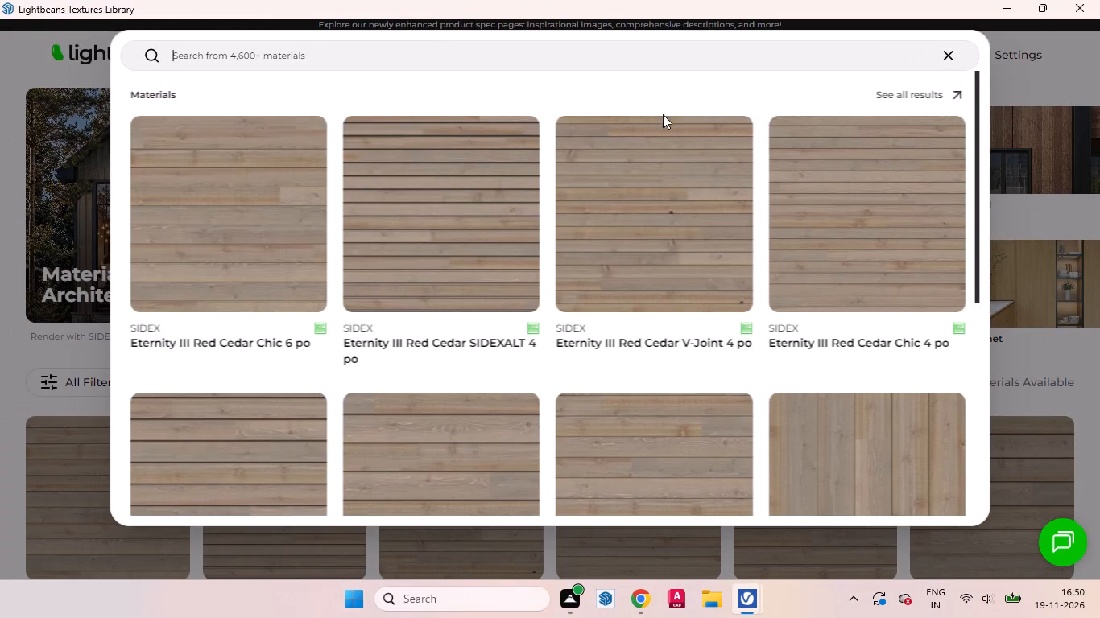
type("woo")
key("d")
key("Return")
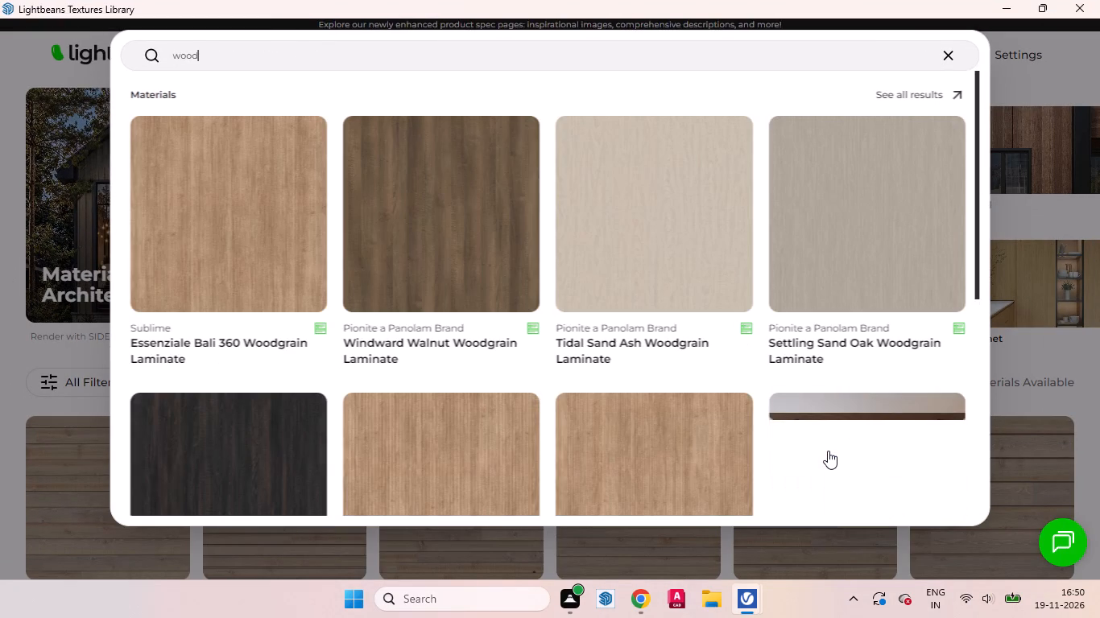
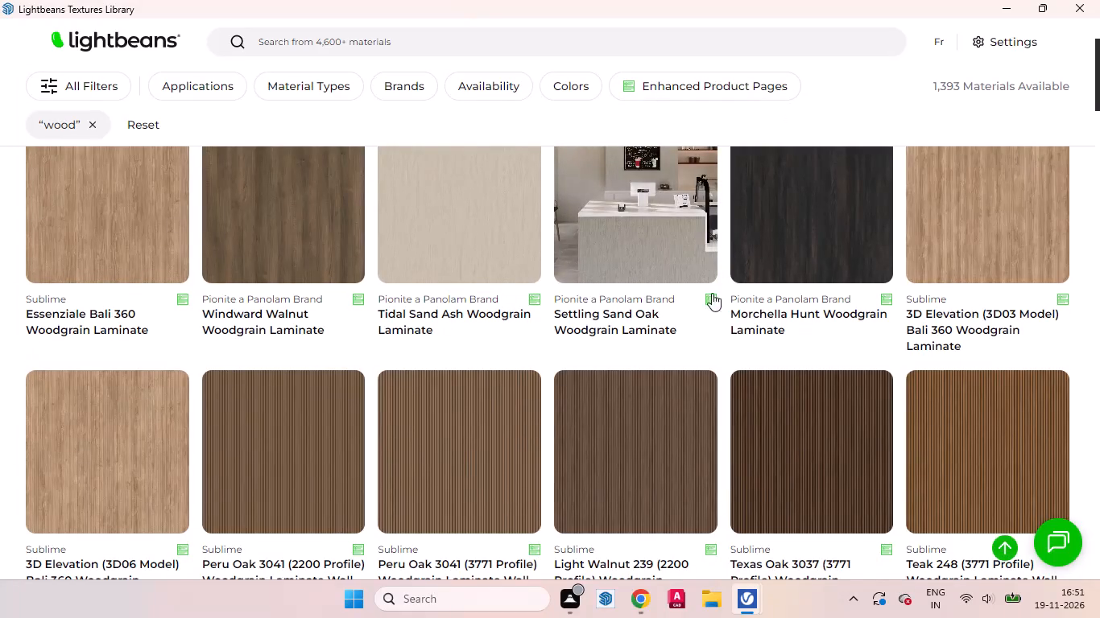
Examine the "wood" search results in the Lightbeans textures library for a suitable wood finish, and close the library.
scroll(701, 366, "down", 9)
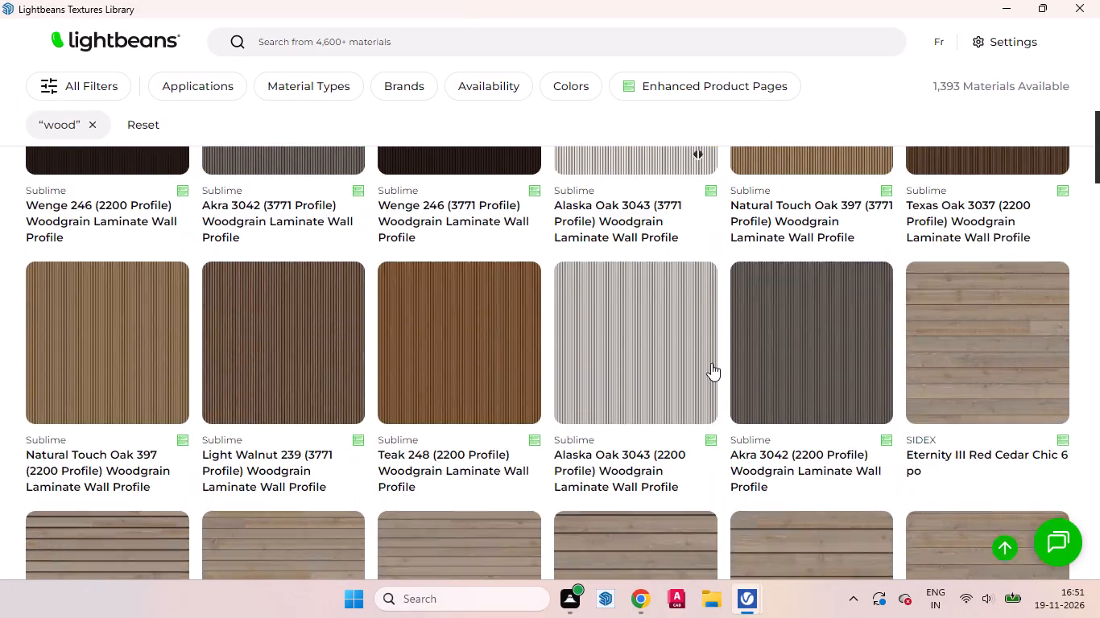
scroll(711, 363, "down", 5)
scroll(711, 363, "up", 1)
scroll(711, 363, "down", 5)
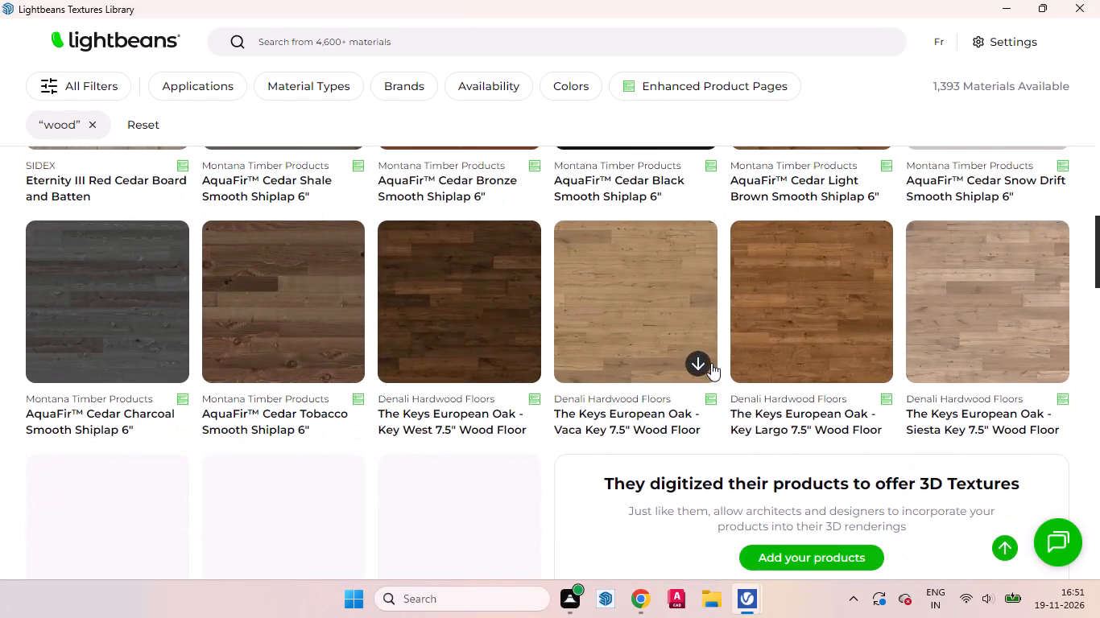
scroll(711, 363, "down", 6)
scroll(711, 363, "up", 6)
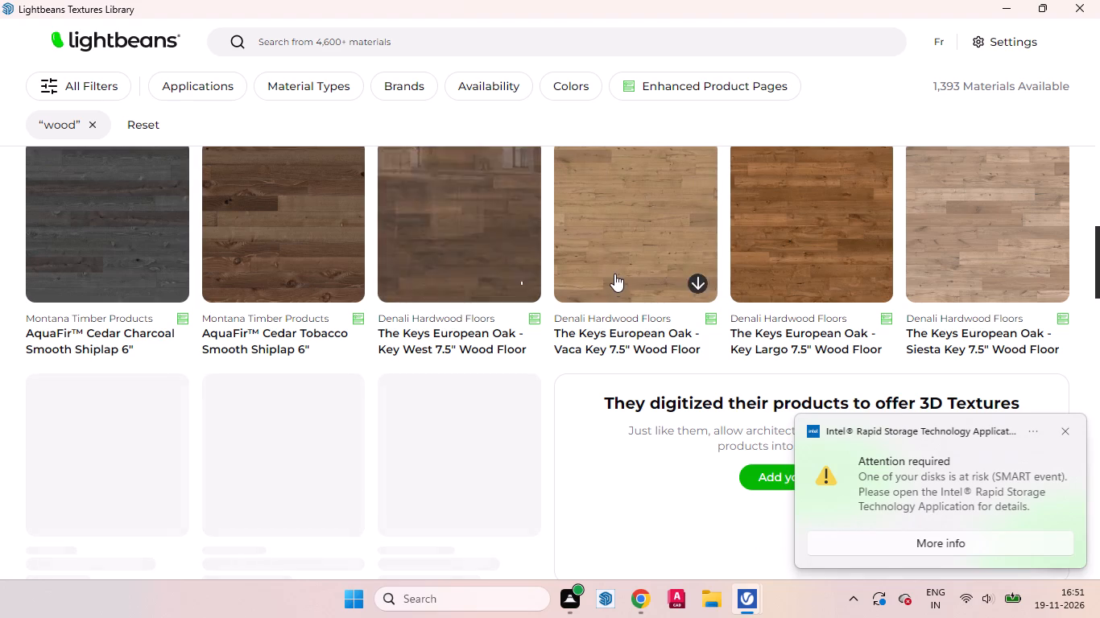
scroll(614, 278, "down", 2)
left_click(1067, 431)
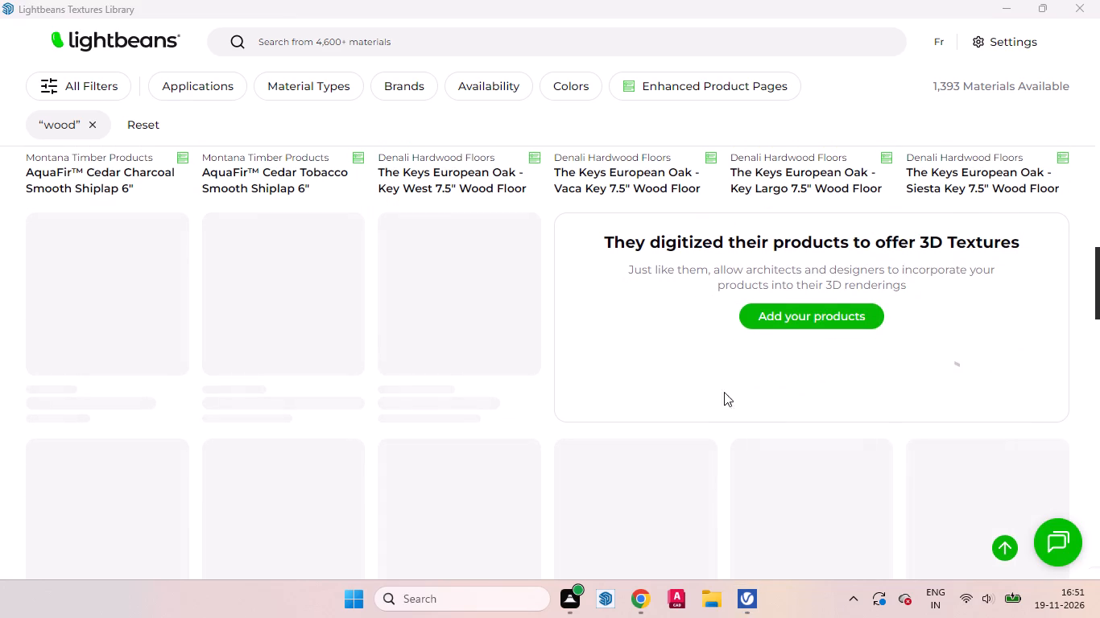
scroll(603, 358, "down", 2)
scroll(603, 358, "up", 7)
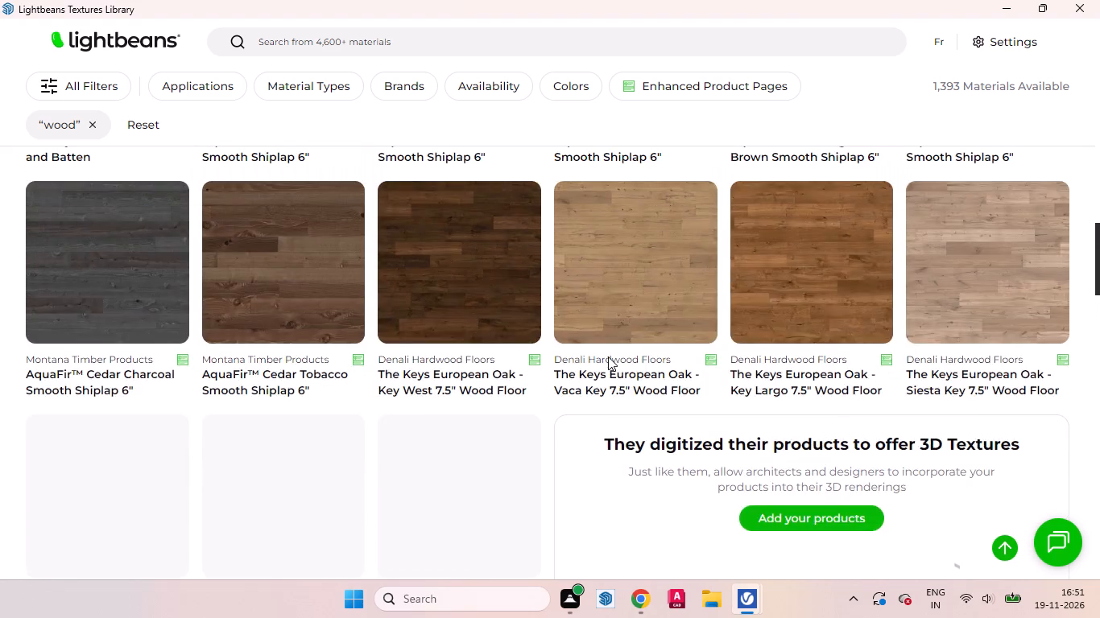
scroll(608, 356, "up", 1)
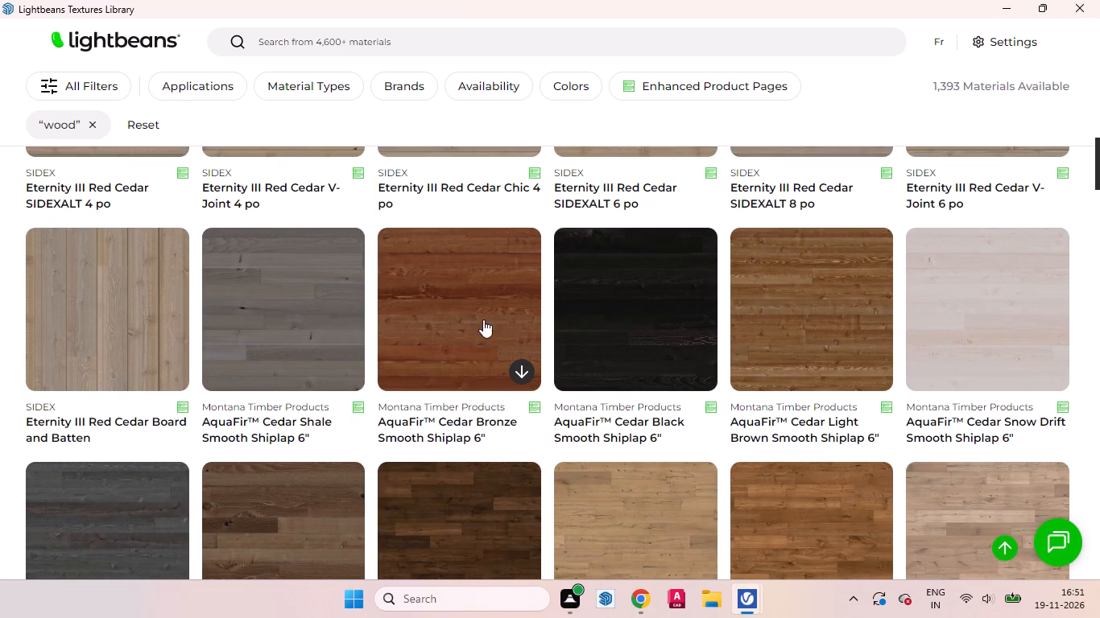
scroll(796, 353, "down", 8)
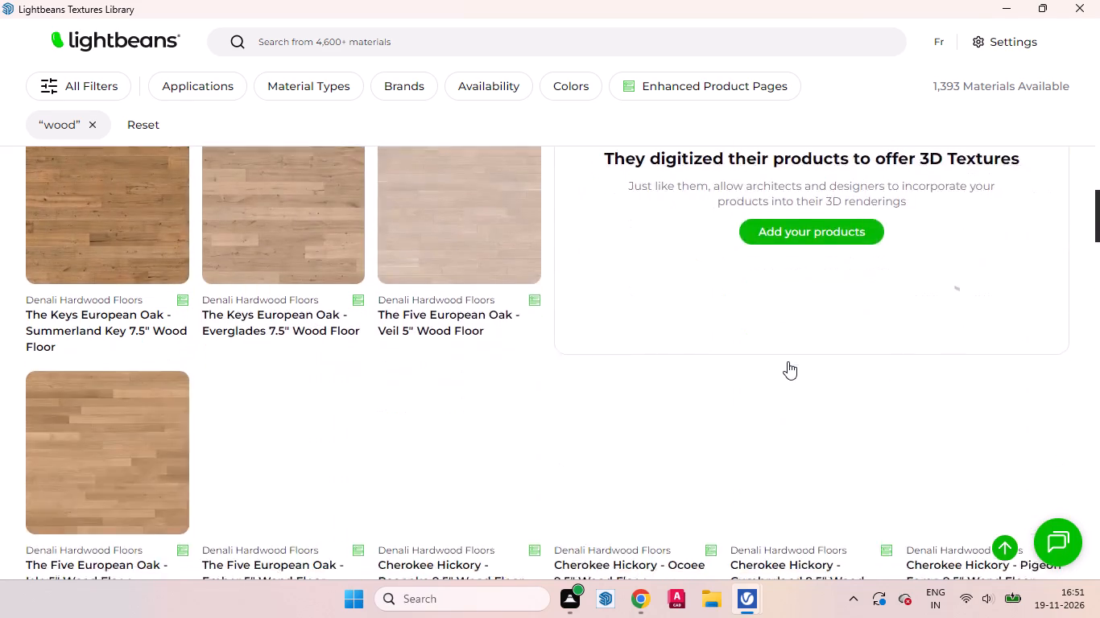
scroll(788, 361, "down", 8)
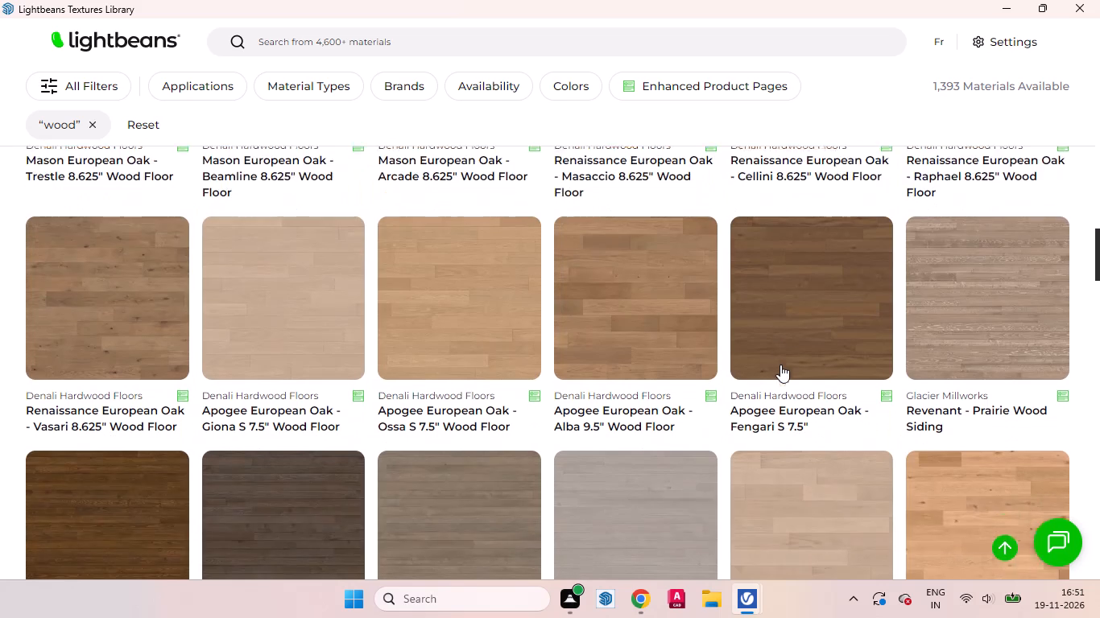
scroll(780, 365, "down", 13)
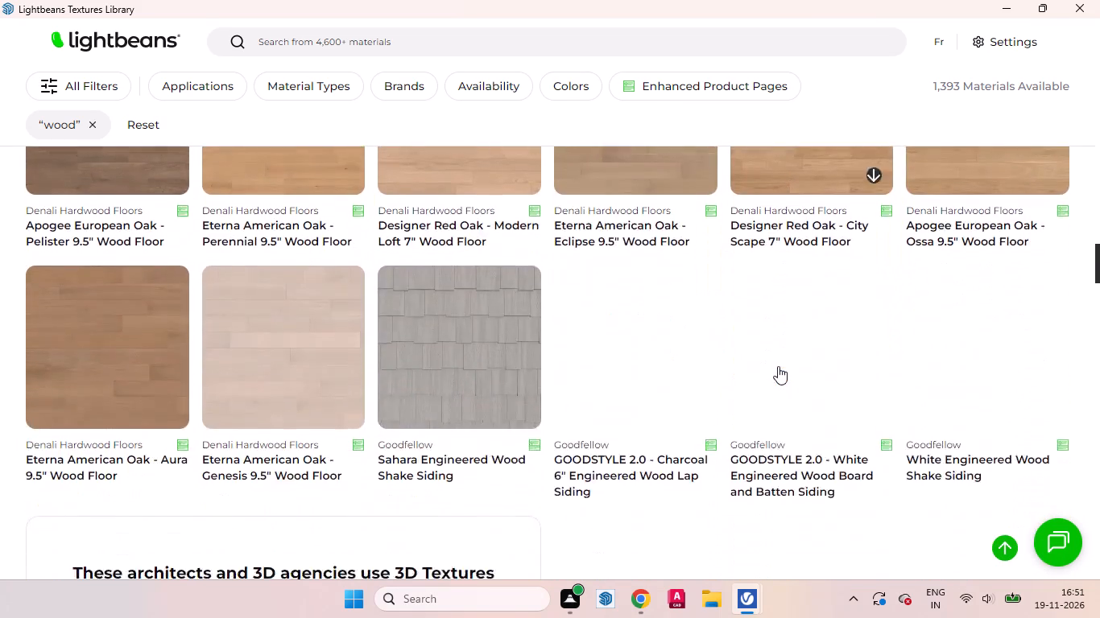
scroll(778, 366, "down", 4)
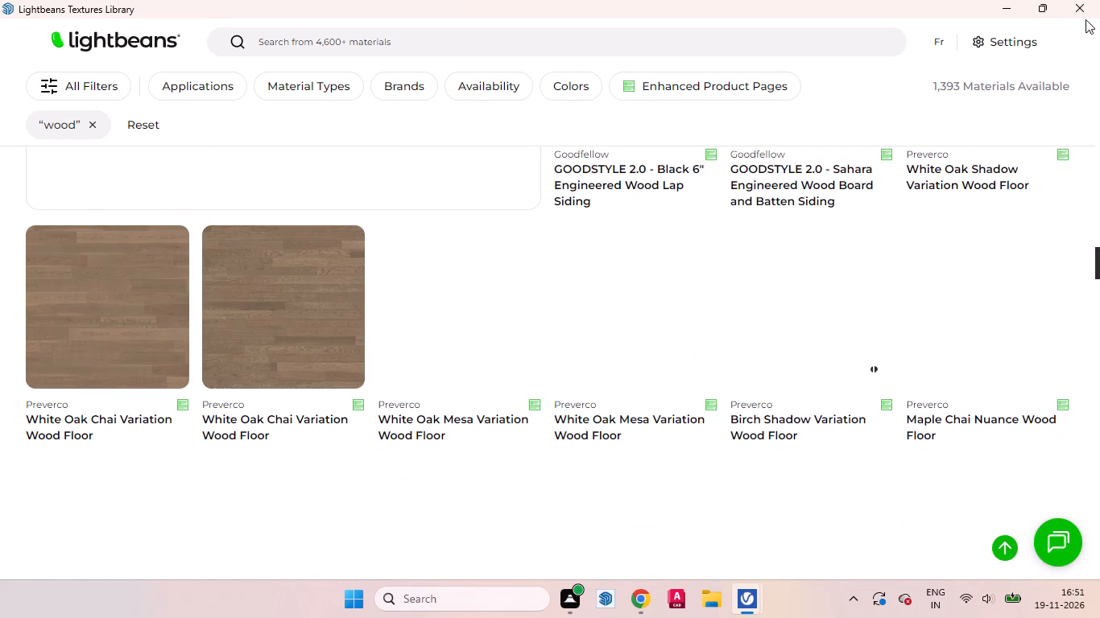
left_click(1082, 7)
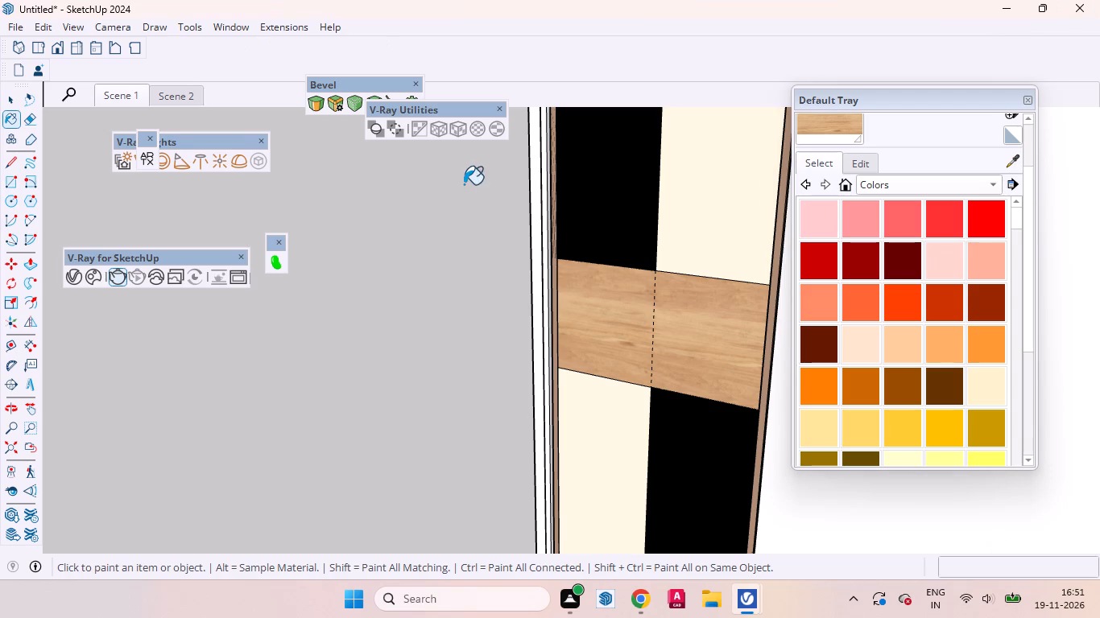
Open the Oak wood texture from the Architextures library in a maximized window.
left_click(143, 152)
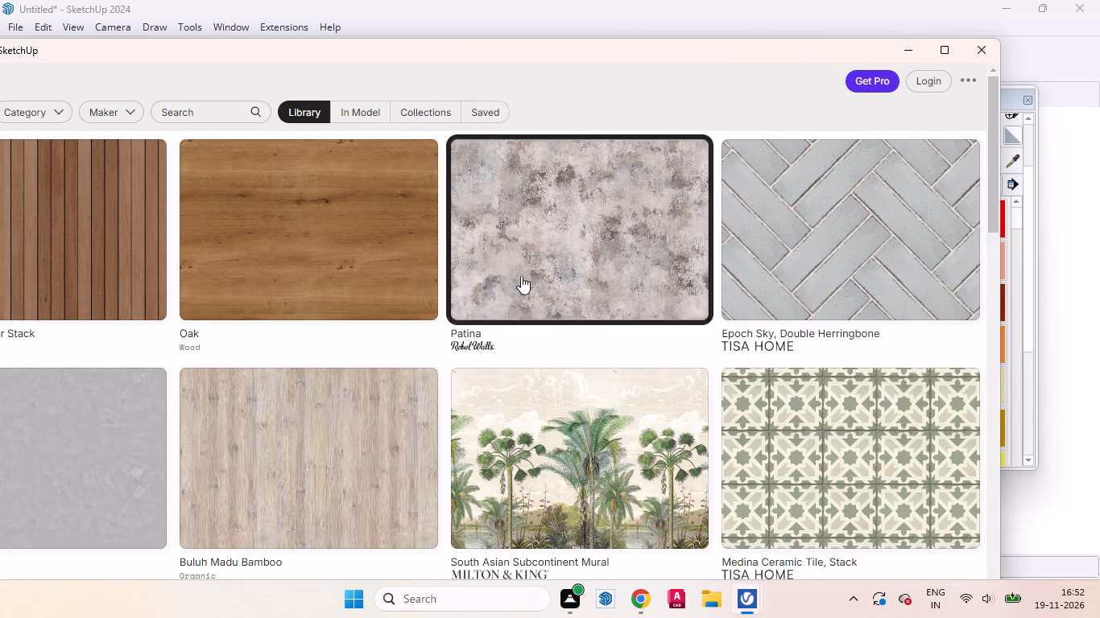
left_click(282, 239)
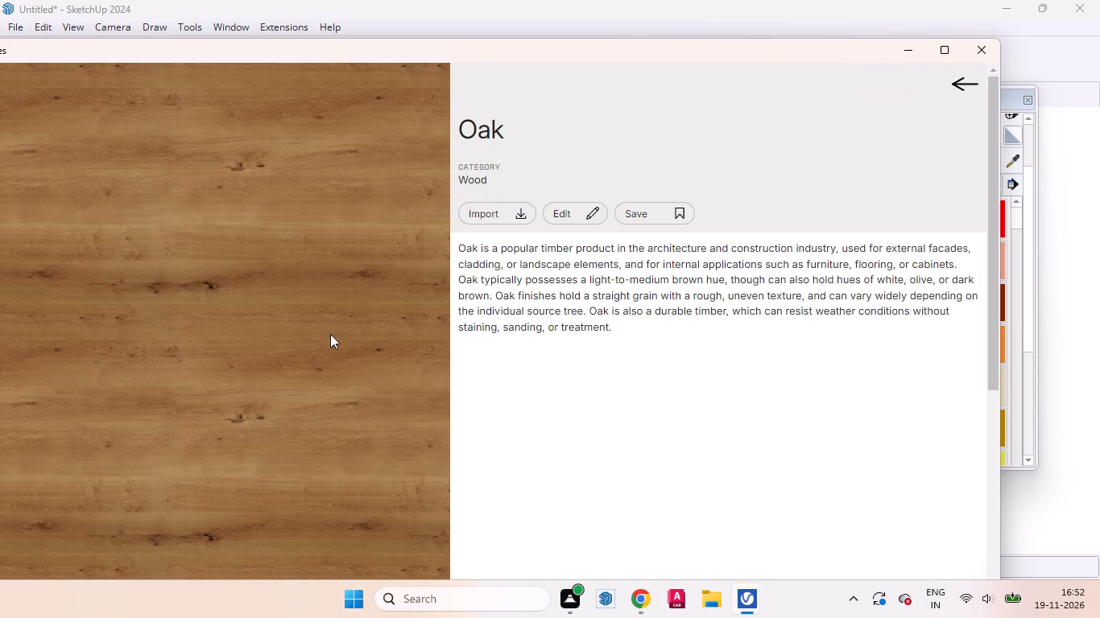
scroll(515, 340, "down", 2)
left_click(940, 52)
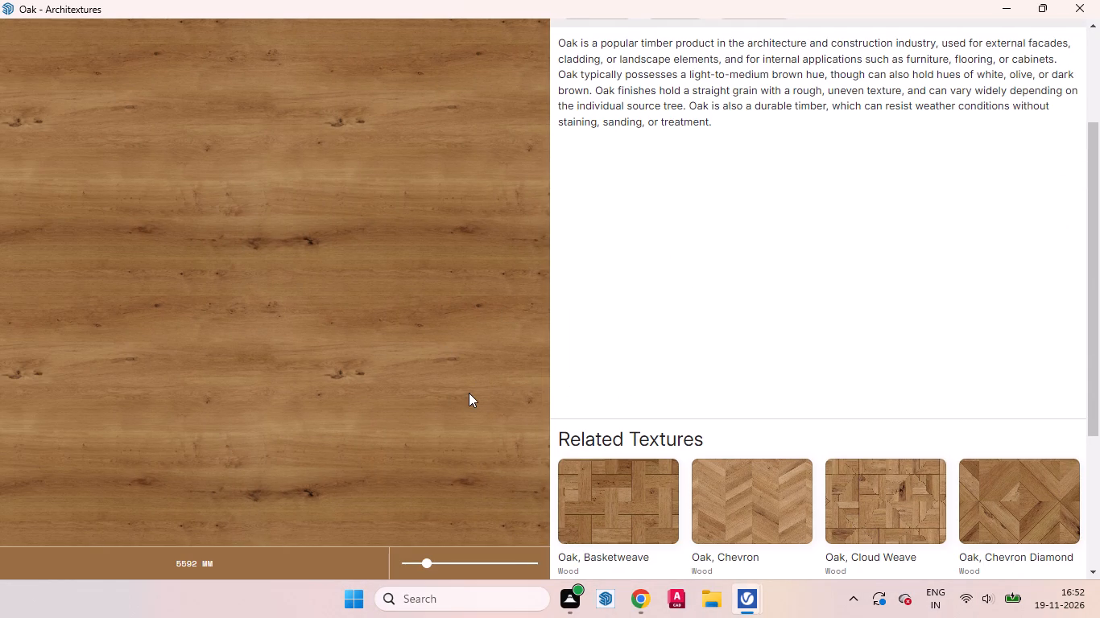
Check the Oak texture's grain at several preview scales and import it into the model as a material.
scroll(467, 392, "up", 3)
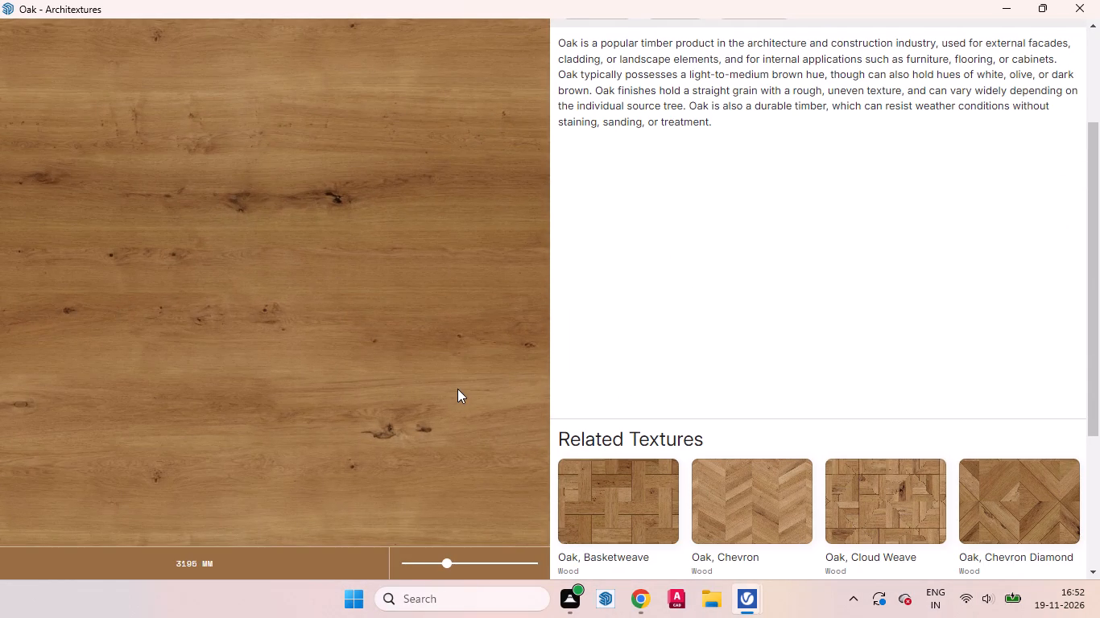
scroll(457, 389, "down", 2)
scroll(457, 389, "up", 1)
scroll(457, 389, "down", 4)
scroll(457, 389, "up", 1)
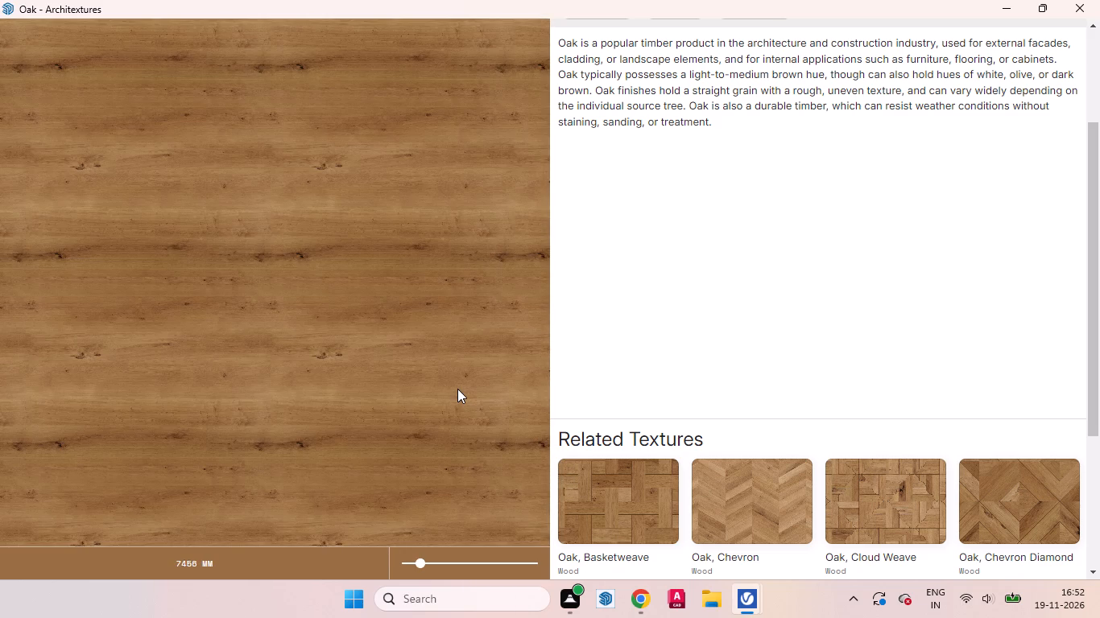
scroll(457, 389, "down", 1)
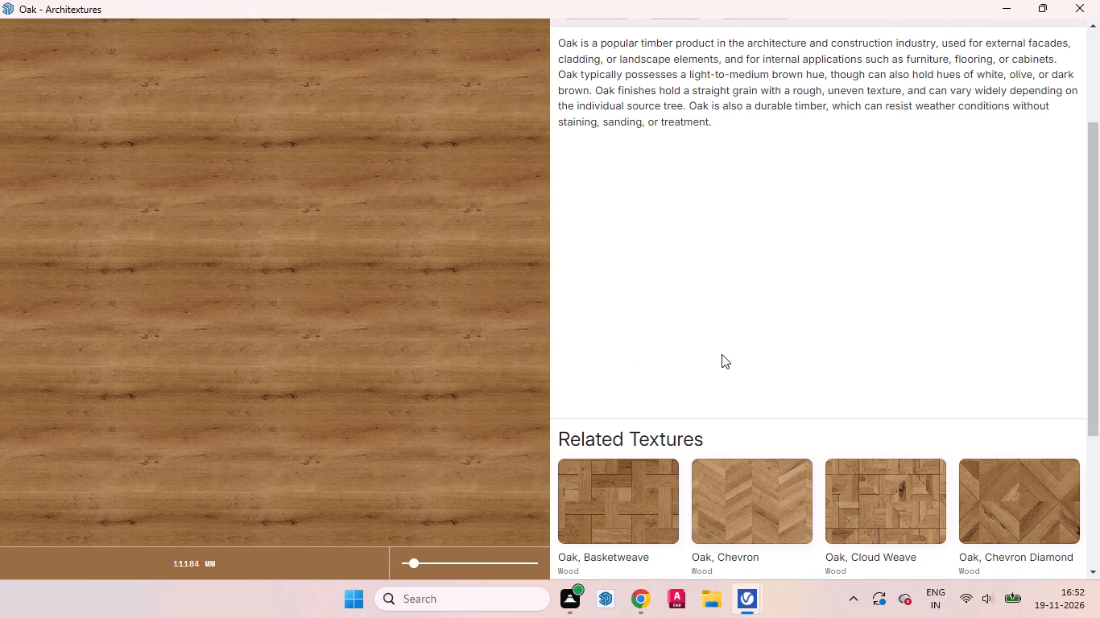
scroll(747, 200, "up", 4)
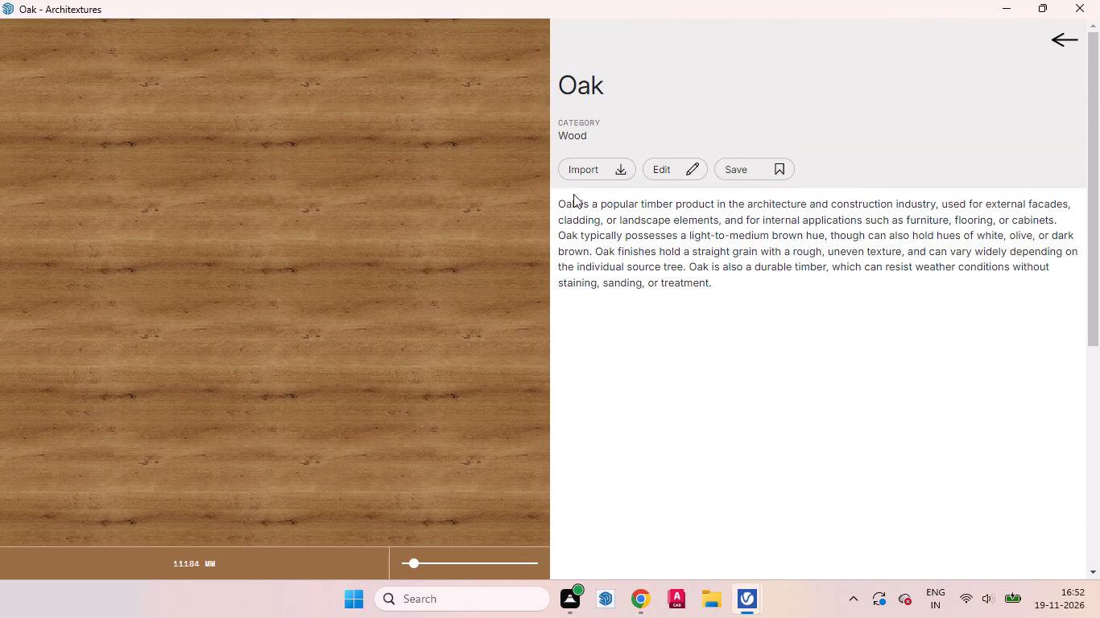
scroll(432, 292, "down", 1)
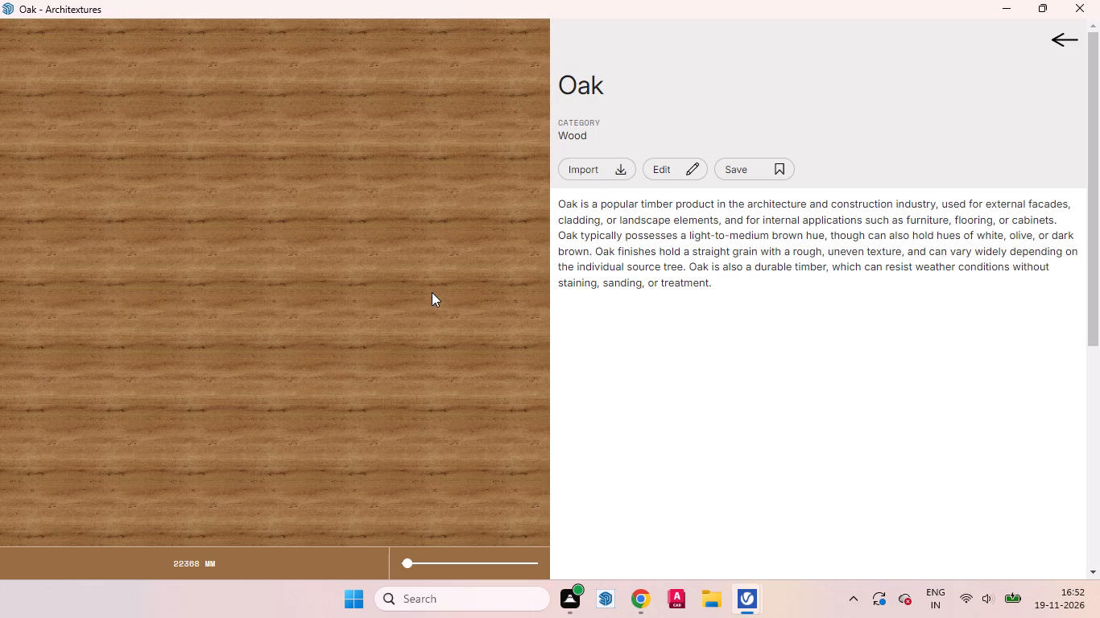
scroll(432, 292, "up", 1)
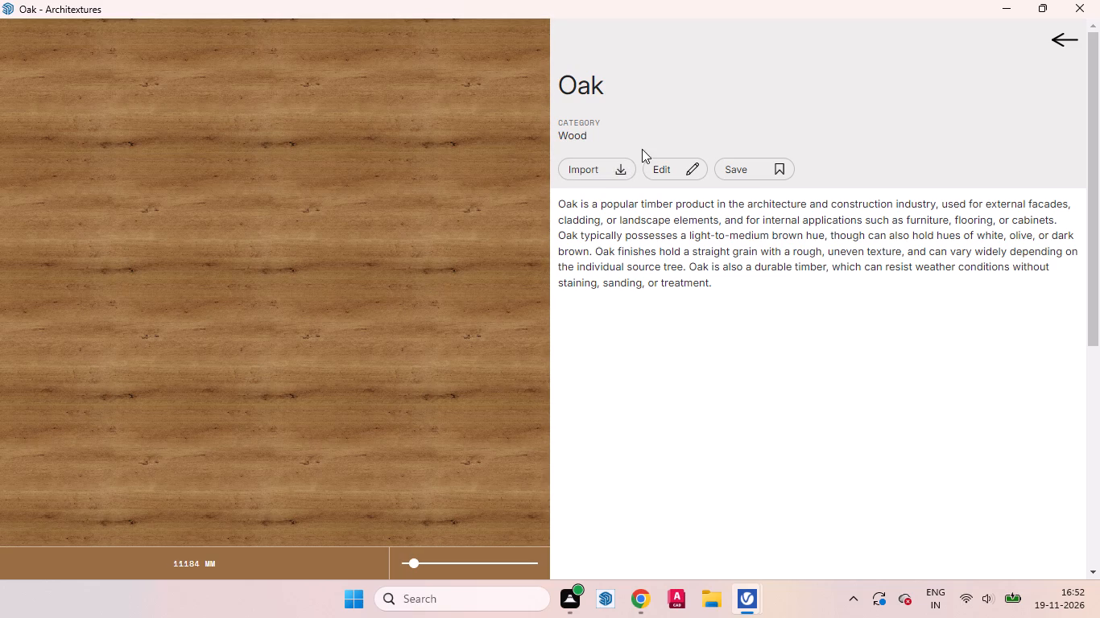
scroll(508, 265, "up", 1)
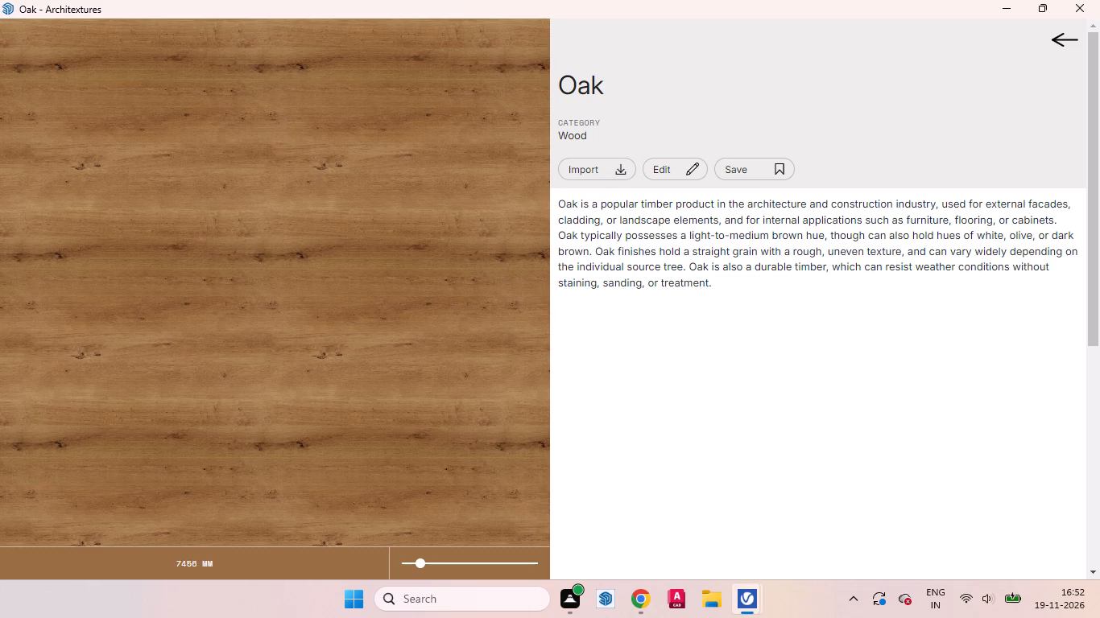
left_click(611, 168)
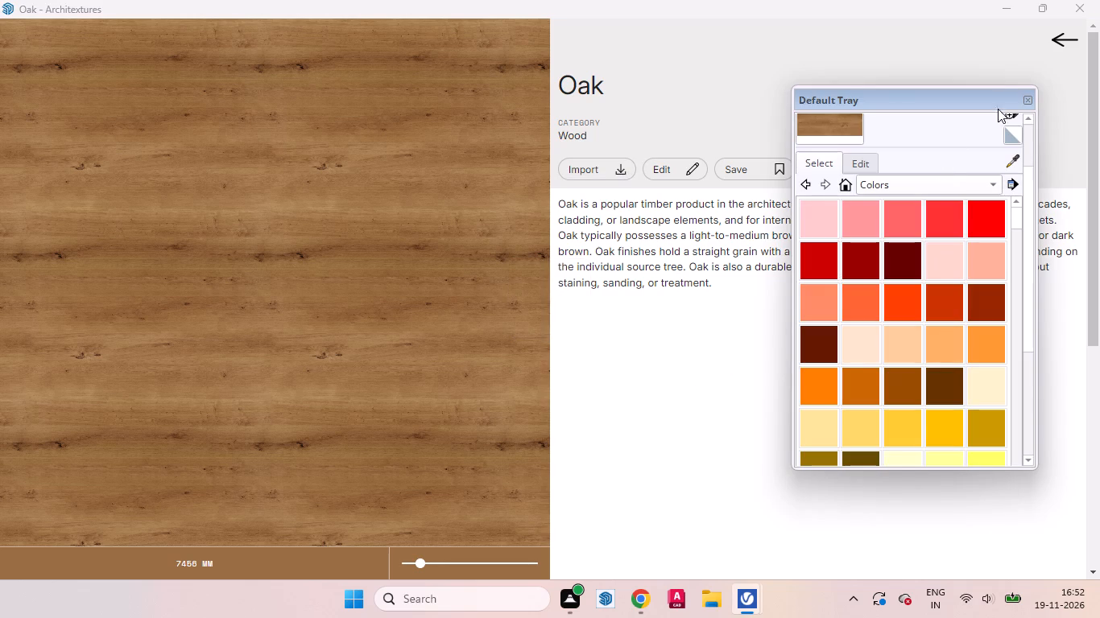
Return to the Architextures library, look through its other textures, and minimize the library window.
left_click(1058, 43)
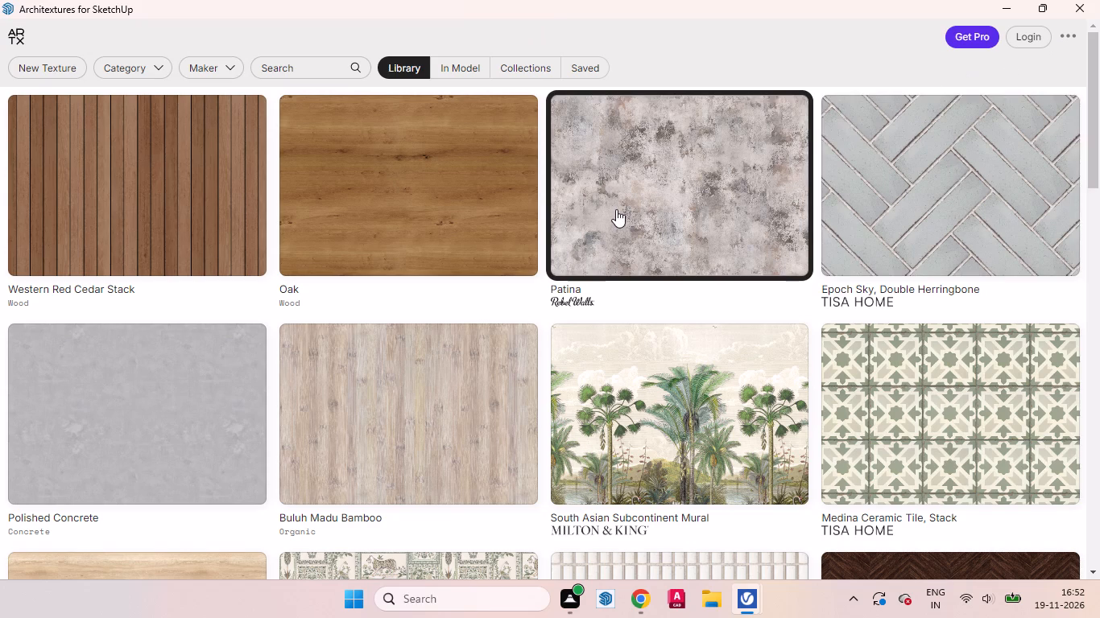
scroll(613, 212, "down", 9)
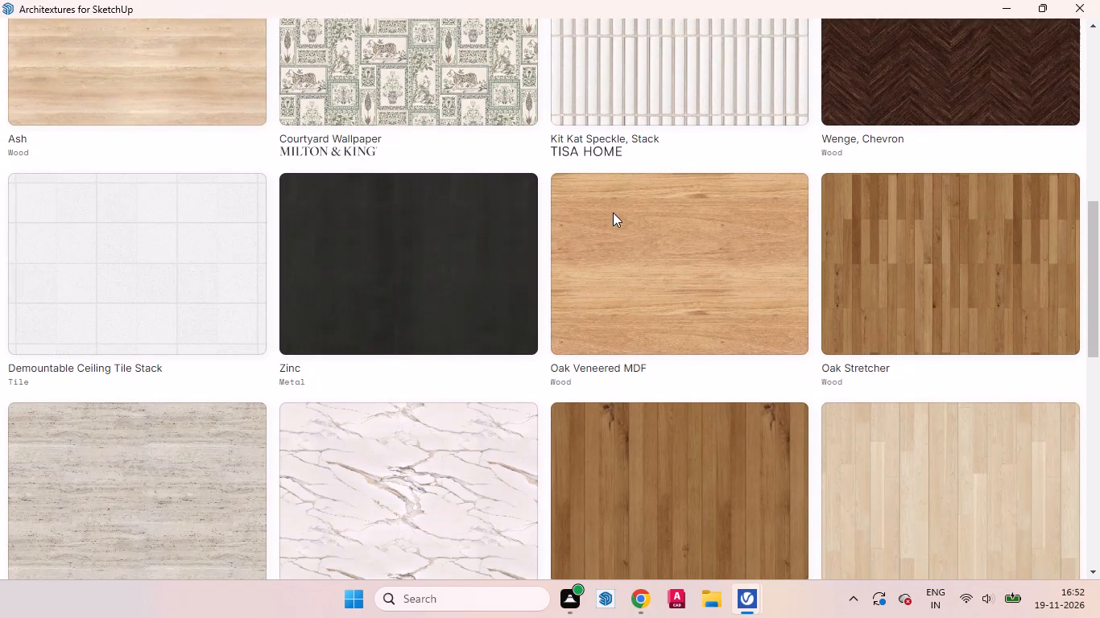
scroll(613, 212, "down", 2)
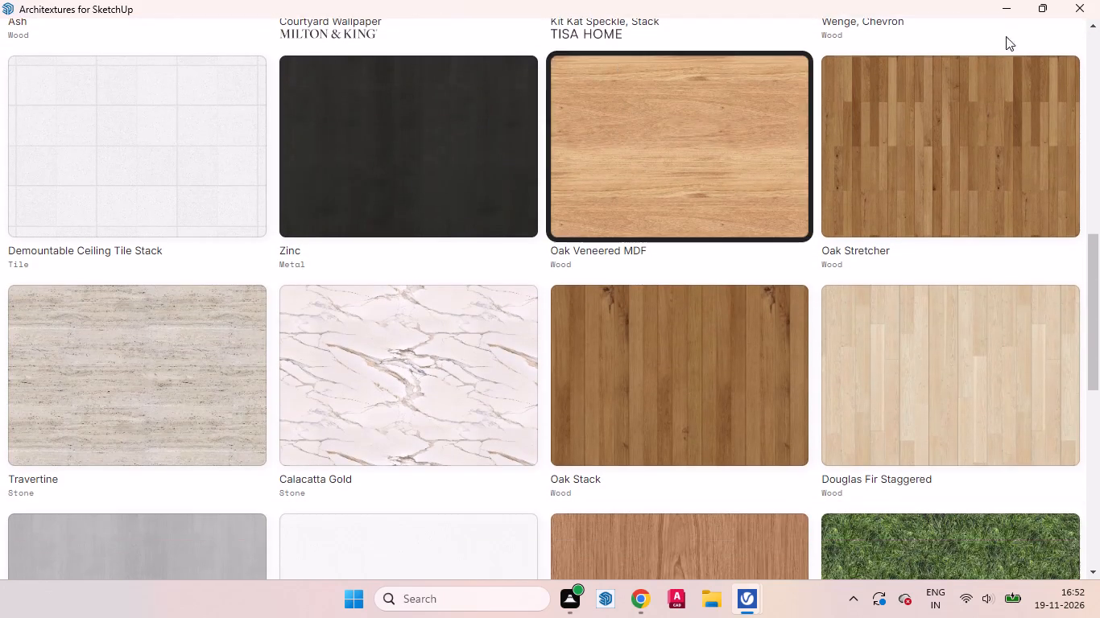
left_click(1004, 7)
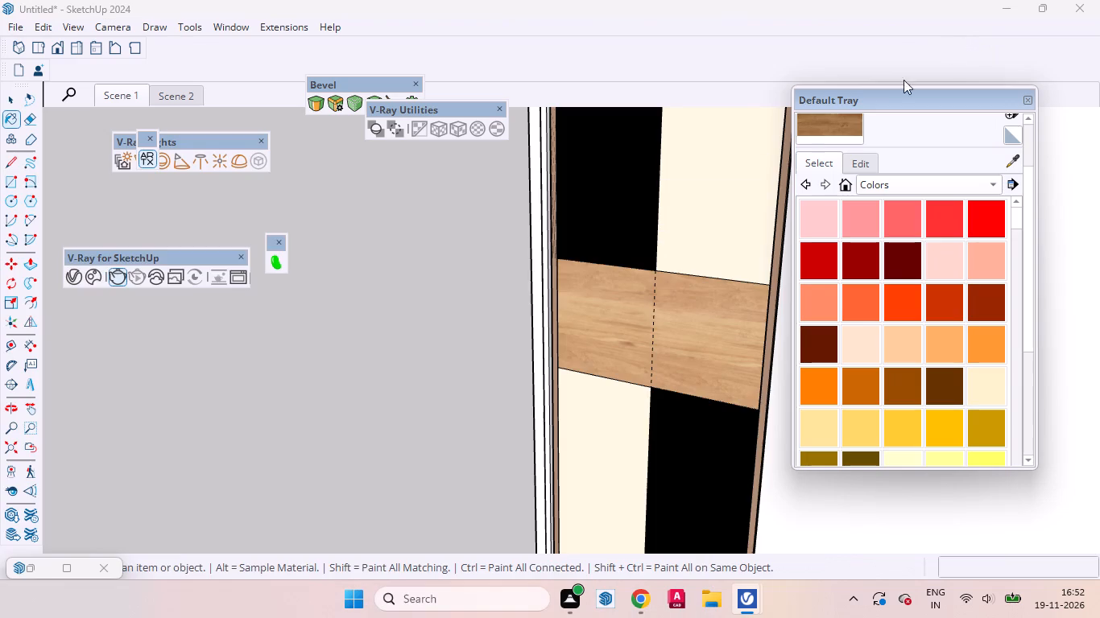
Paint the horizontal wood band between the black and cream panels with the imported Oak (XLZN3I) material.
scroll(816, 129, "up", 3)
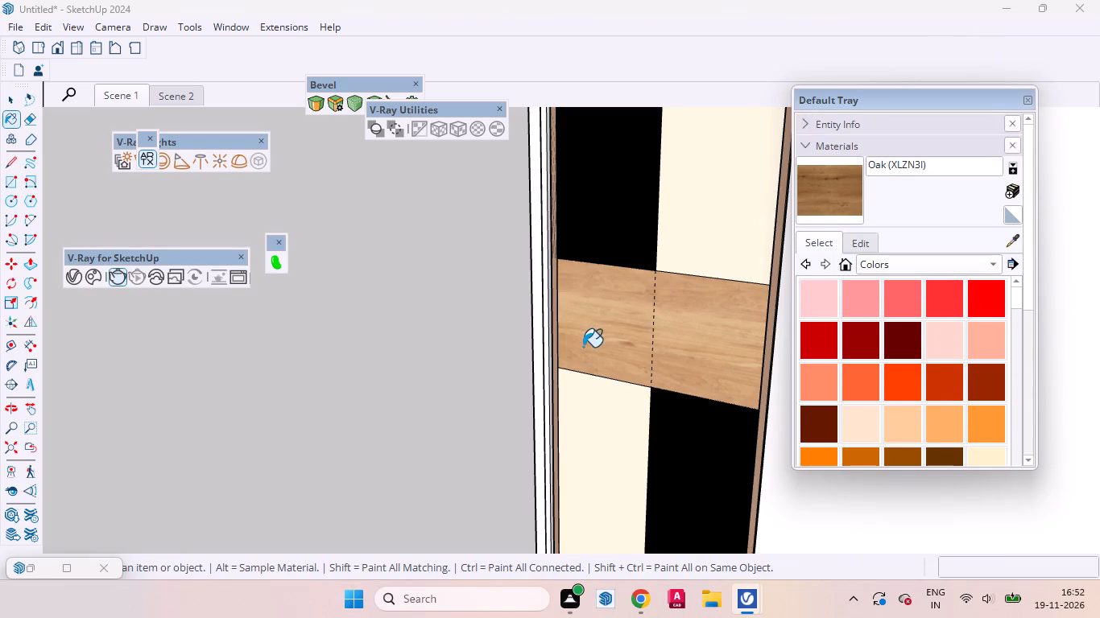
left_click(3, 96)
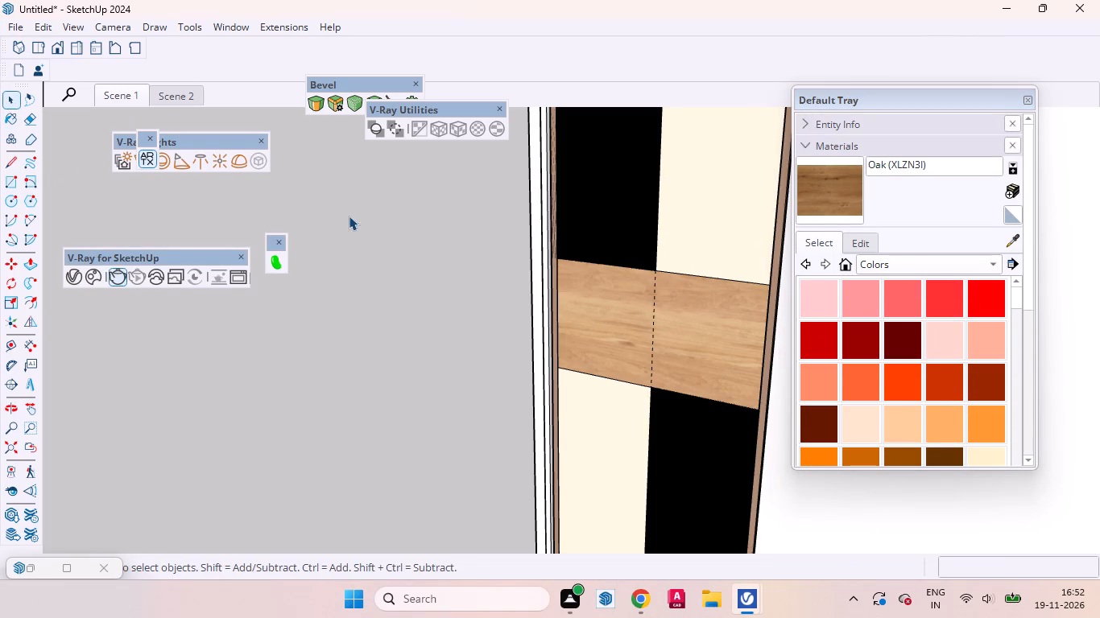
left_click(571, 320)
double_click(603, 320)
left_click(669, 328)
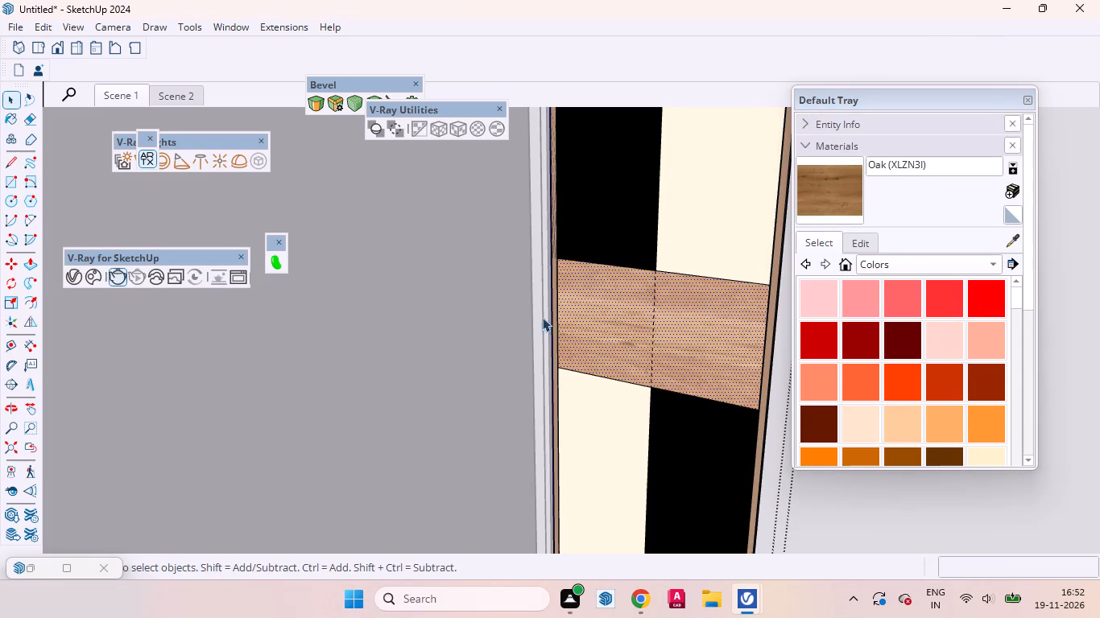
left_click(825, 199)
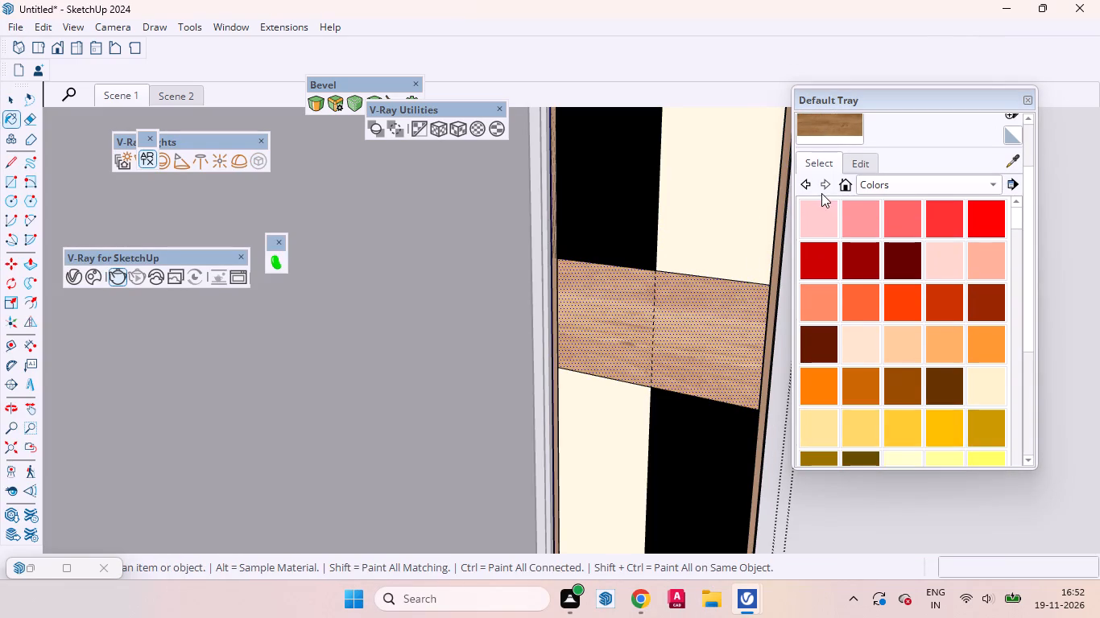
left_click(832, 130)
left_click(683, 321)
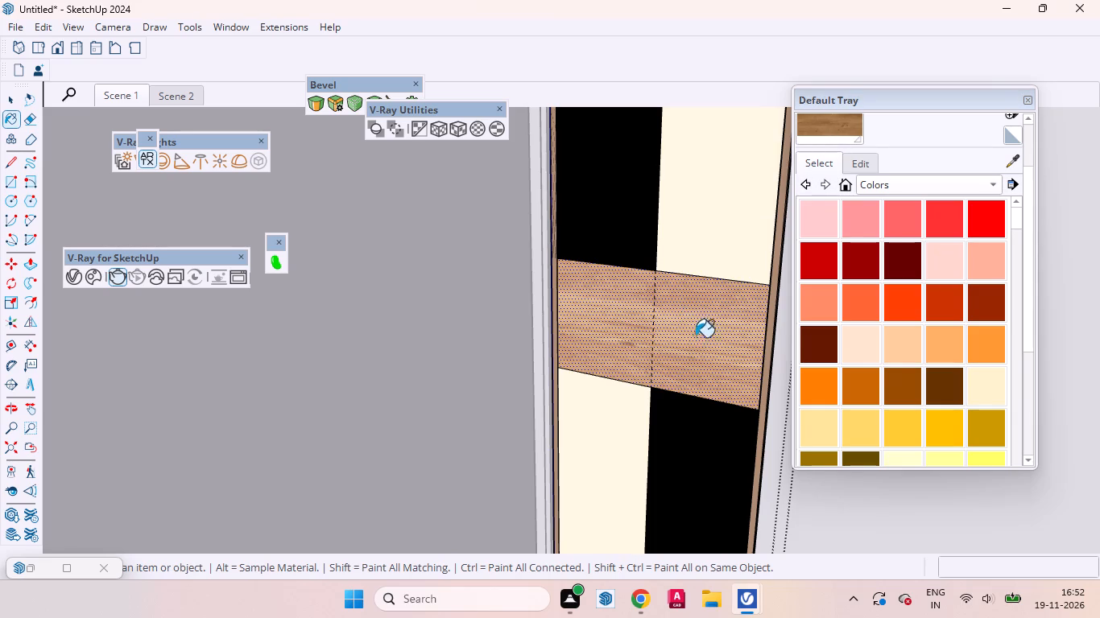
scroll(670, 363, "up", 4)
key("space")
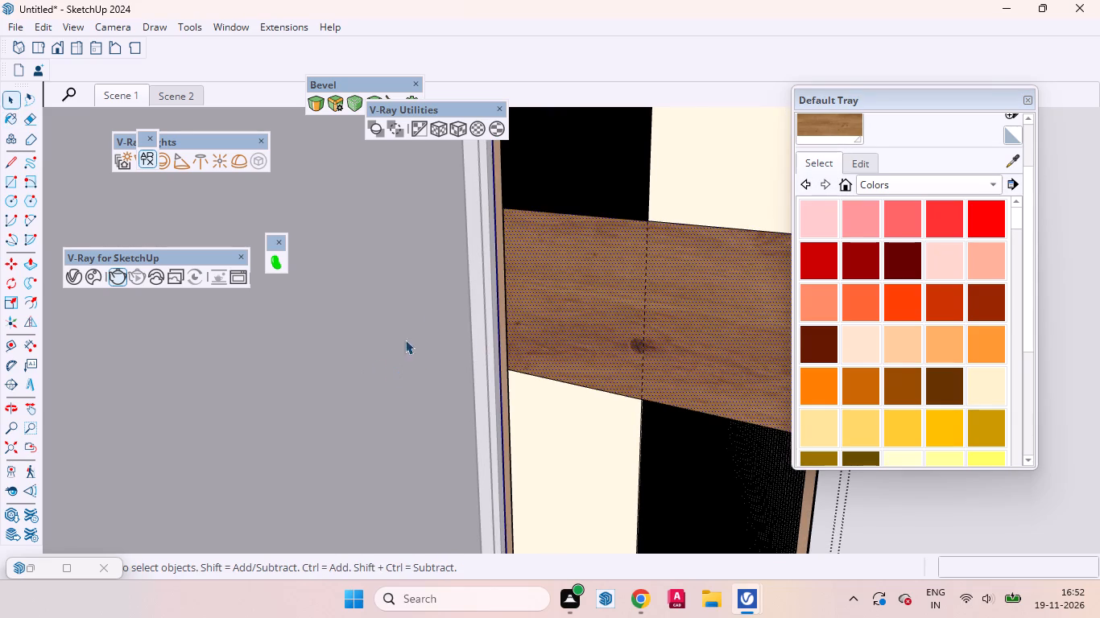
Deselect the painted band and examine its oak grain up close against the neighbouring panels and frame.
scroll(453, 289, "up", 10)
scroll(501, 290, "down", 11)
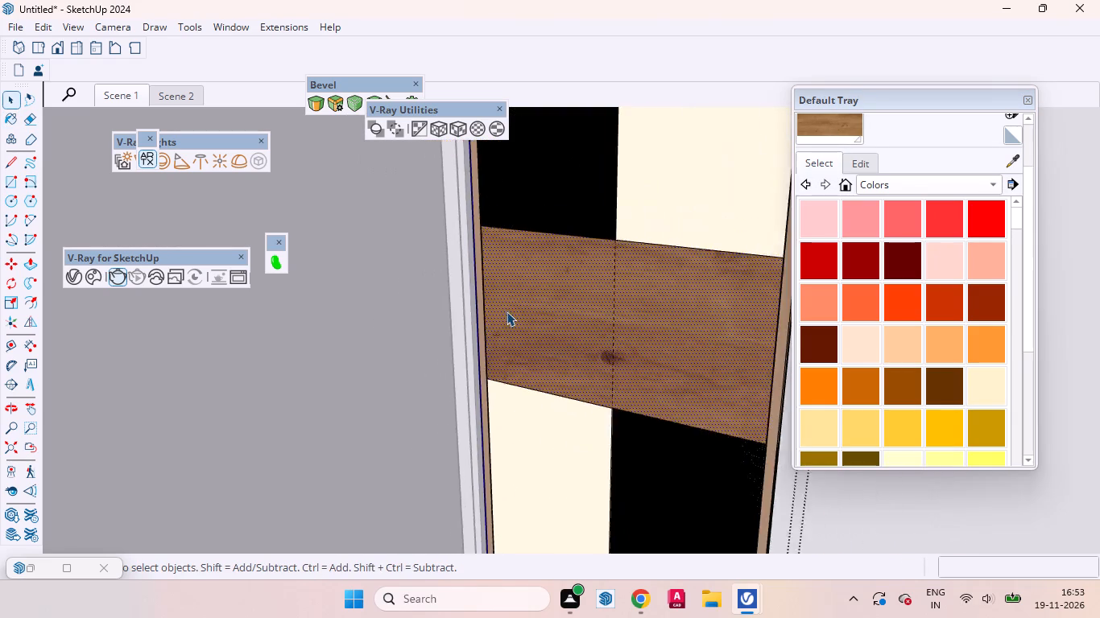
scroll(507, 311, "down", 5)
left_click(347, 347)
scroll(581, 276, "up", 2)
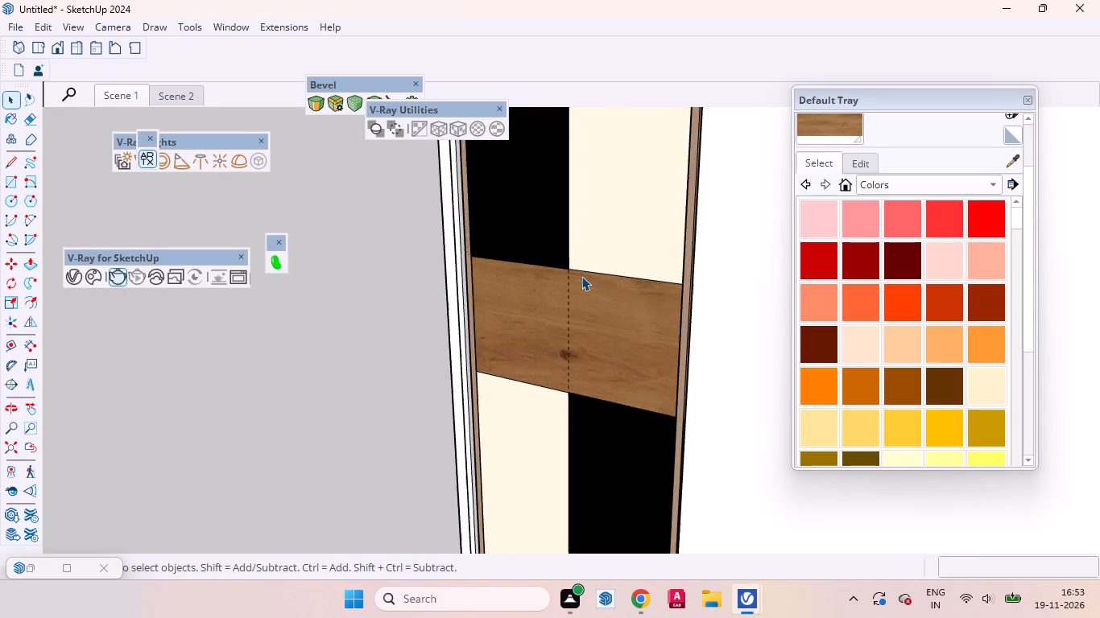
scroll(581, 276, "up", 9)
scroll(416, 340, "down", 4)
scroll(647, 346, "up", 10)
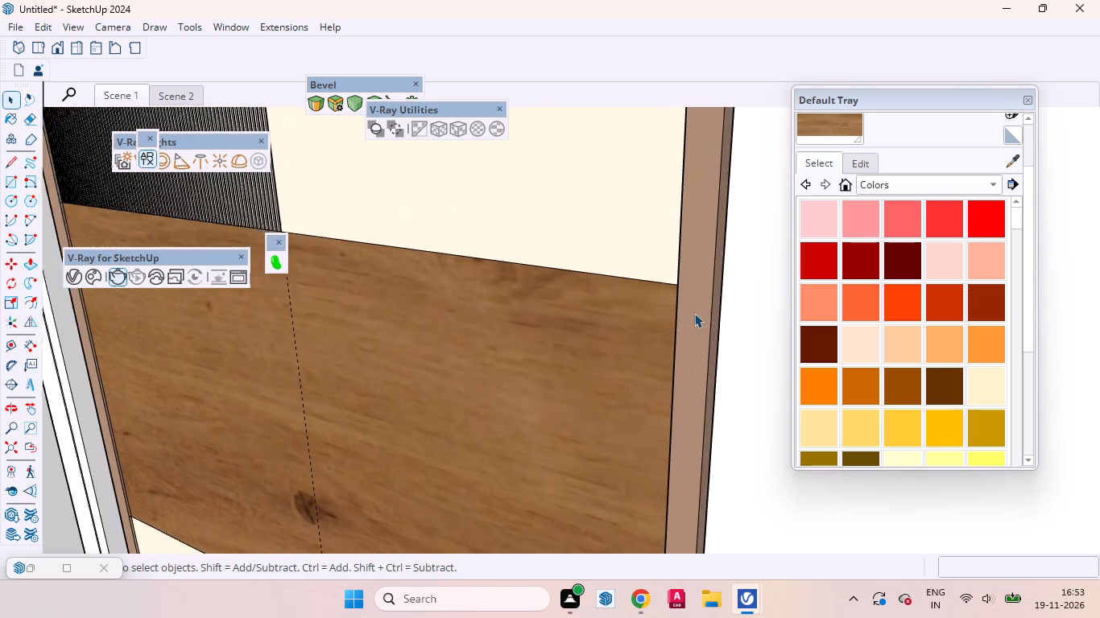
Open the unit's frame for editing and paint its front face and outer right side with the imported Oak material.
left_click(702, 303)
double_click(701, 310)
left_click(703, 297)
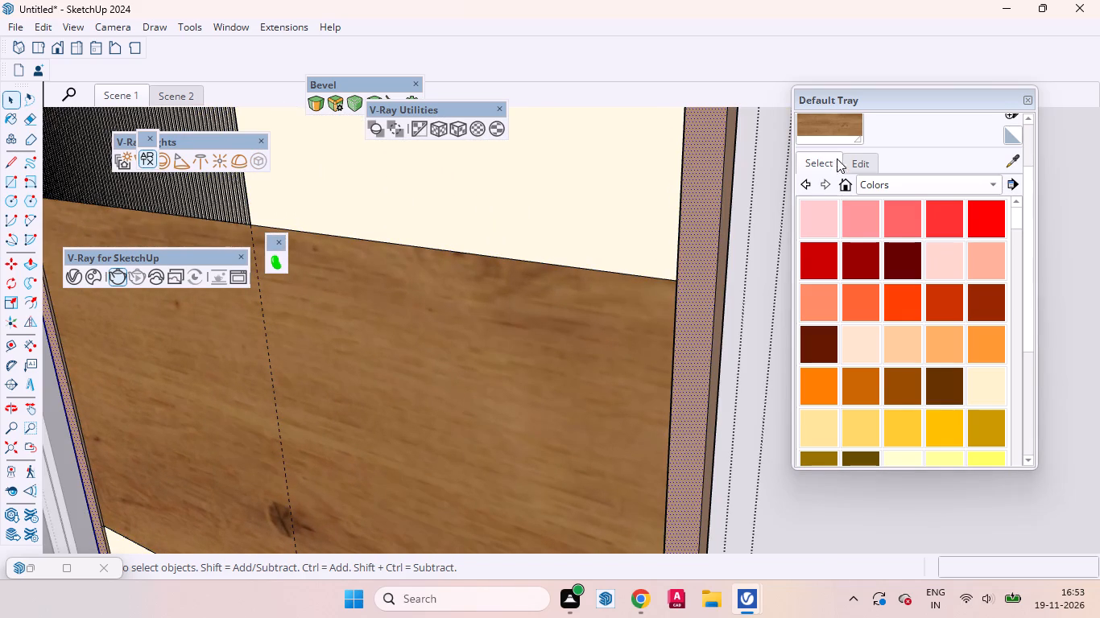
left_click(854, 123)
left_click(696, 295)
scroll(727, 278, "up", 7)
left_click(719, 276)
scroll(721, 265, "up", 2)
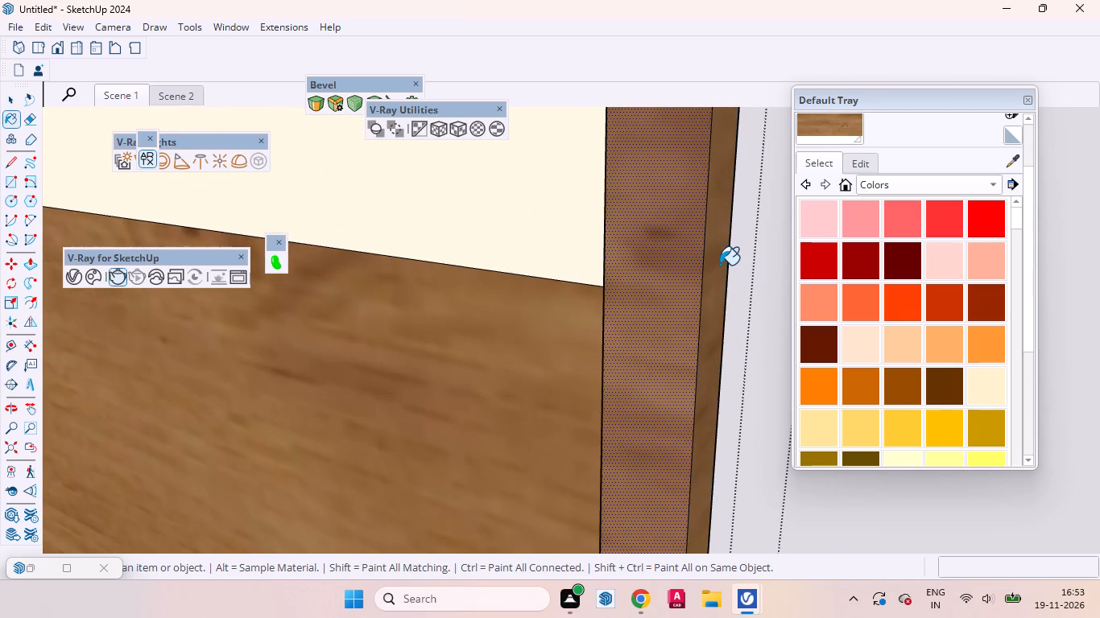
scroll(720, 266, "up", 1)
Examine the painted frame's outer side and its front around the wood band and panels from wider viewpoints.
middle_click_drag(720, 267, 209, 290)
scroll(510, 285, "down", 6)
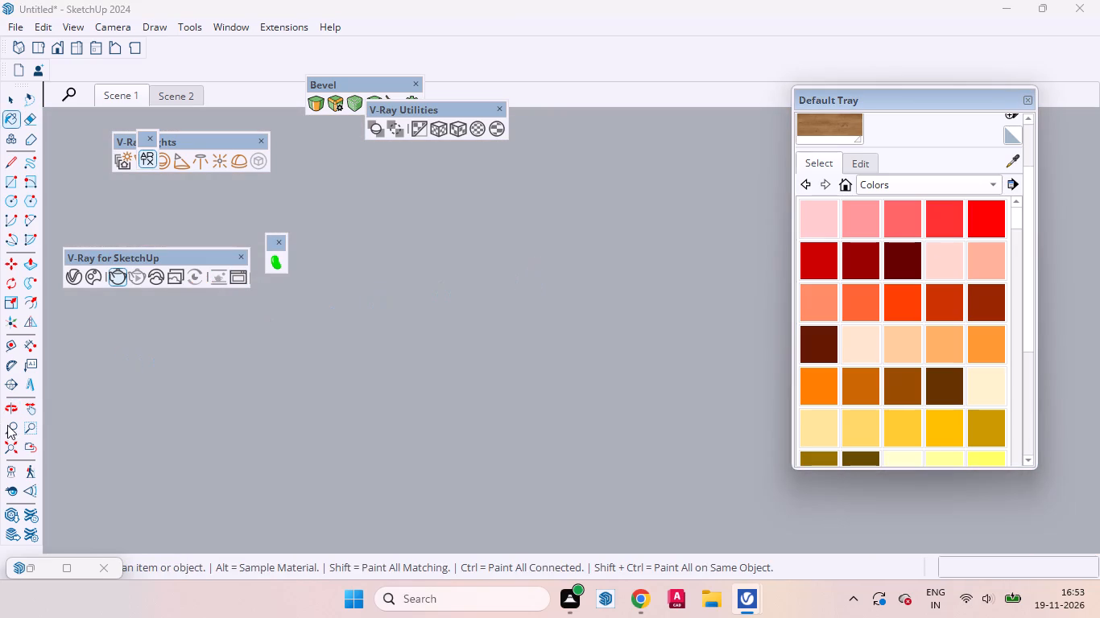
left_click(29, 445)
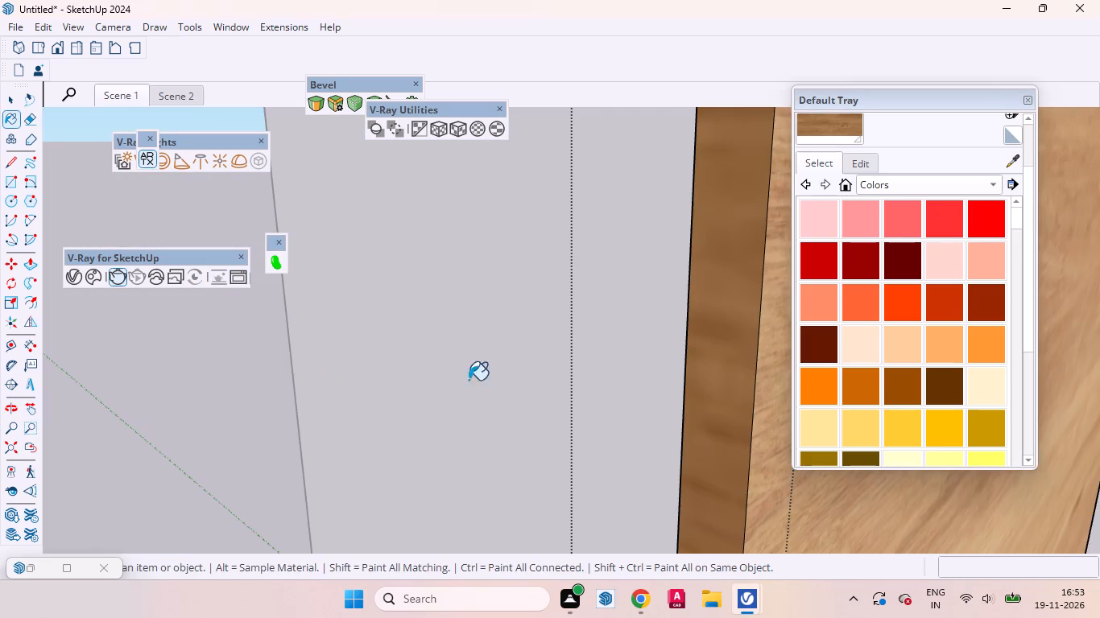
middle_click_drag(591, 344, 879, 352)
scroll(675, 362, "down", 5)
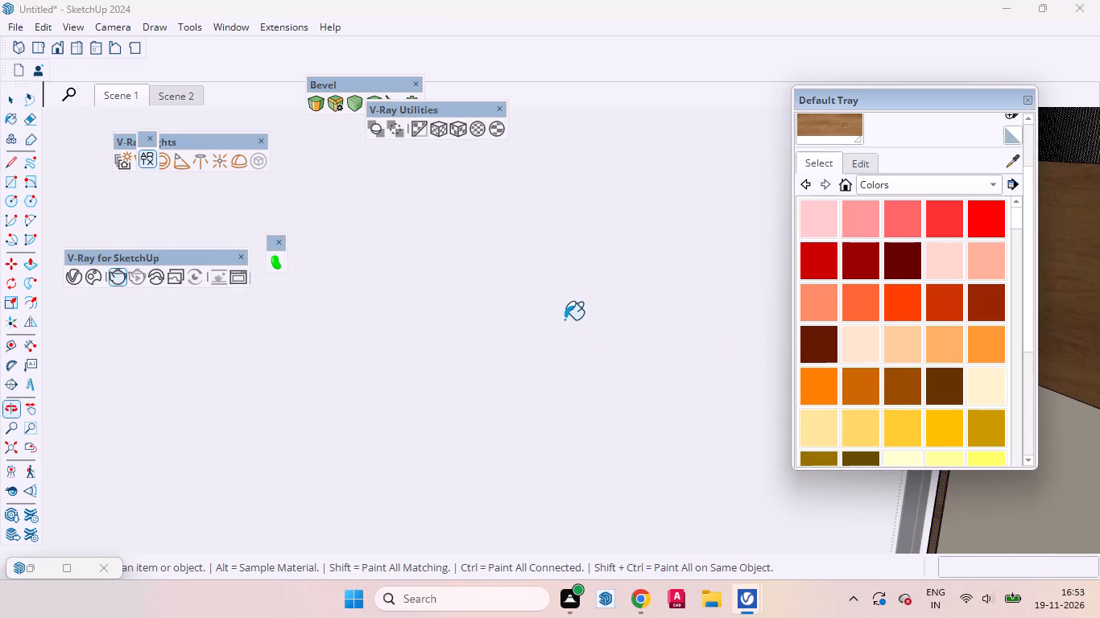
scroll(564, 319, "down", 6)
scroll(562, 305, "up", 1)
scroll(560, 307, "down", 15)
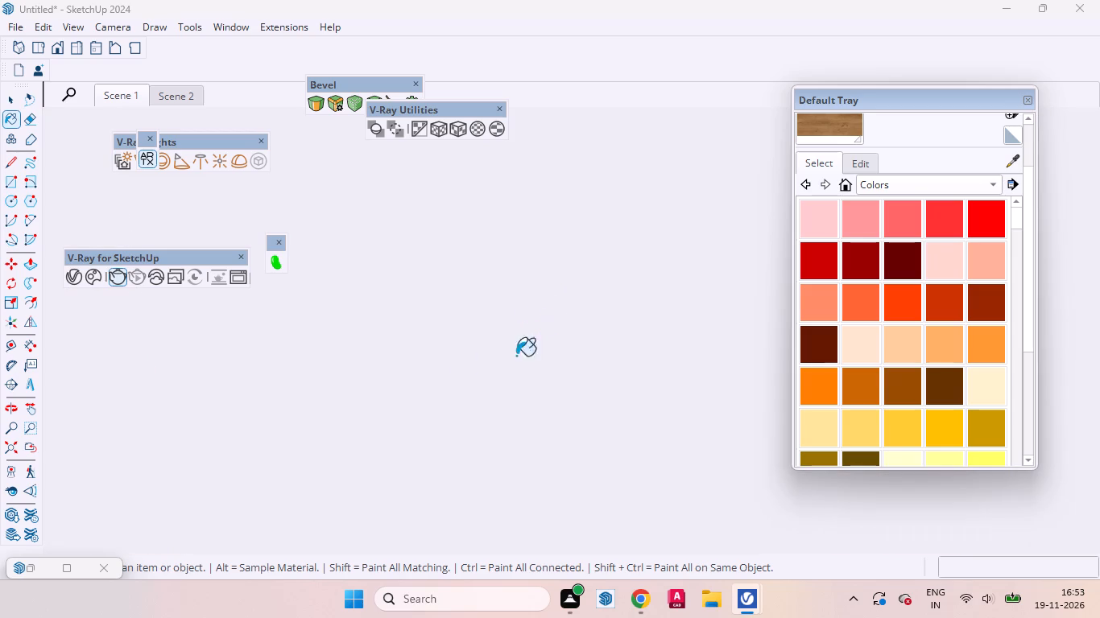
left_click(26, 453)
middle_click_drag(161, 385, 481, 404)
key("space")
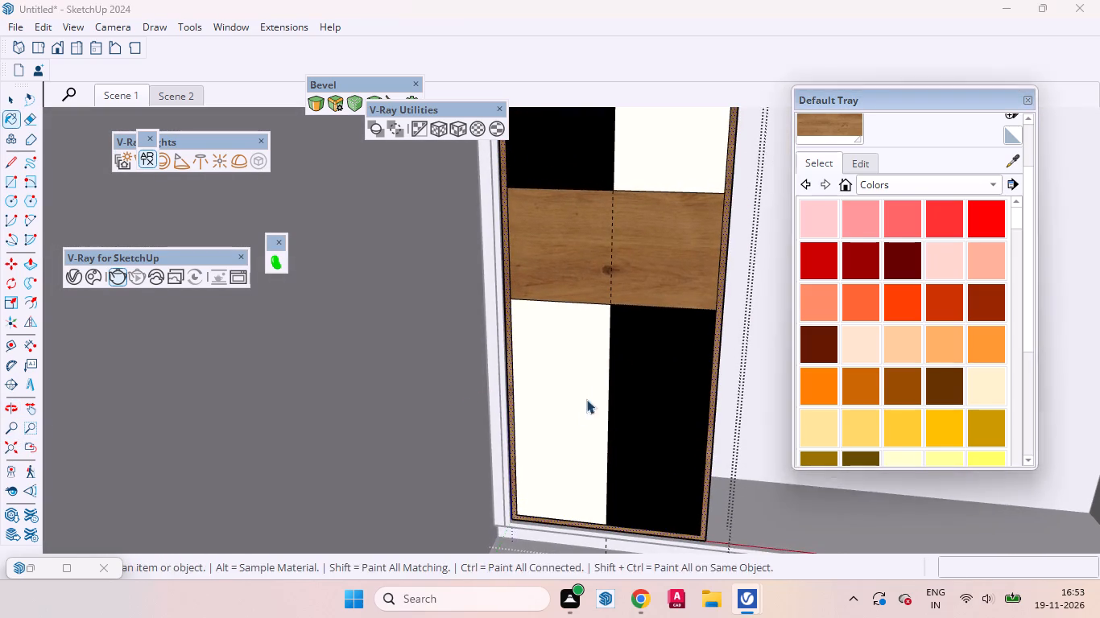
Paint the frame's right inner edges beside the wood band and the lower black fluted panel with the Oak material.
scroll(738, 307, "up", 20)
scroll(738, 307, "up", 2)
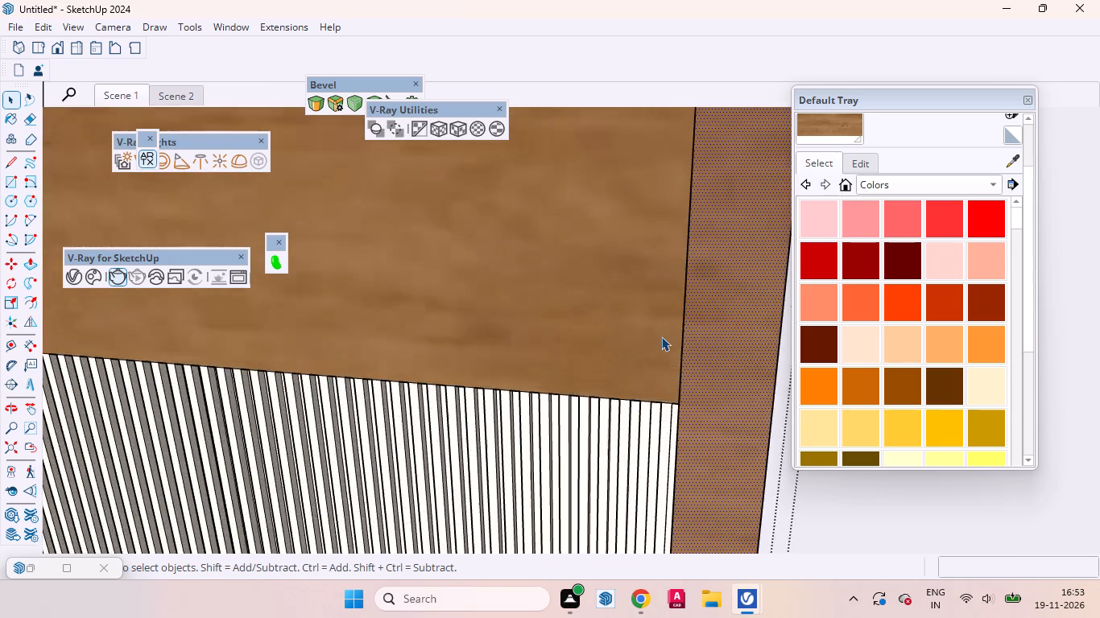
scroll(661, 336, "up", 4)
middle_click_drag(705, 359, 943, 432)
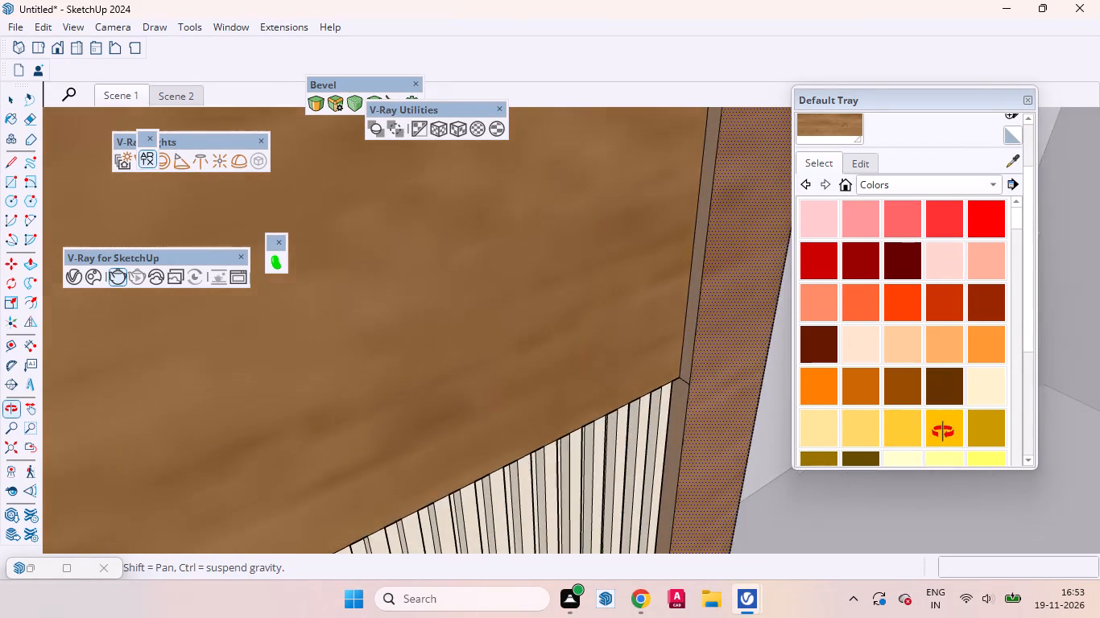
middle_click_drag(943, 432, 942, 431)
scroll(774, 397, "up", 4)
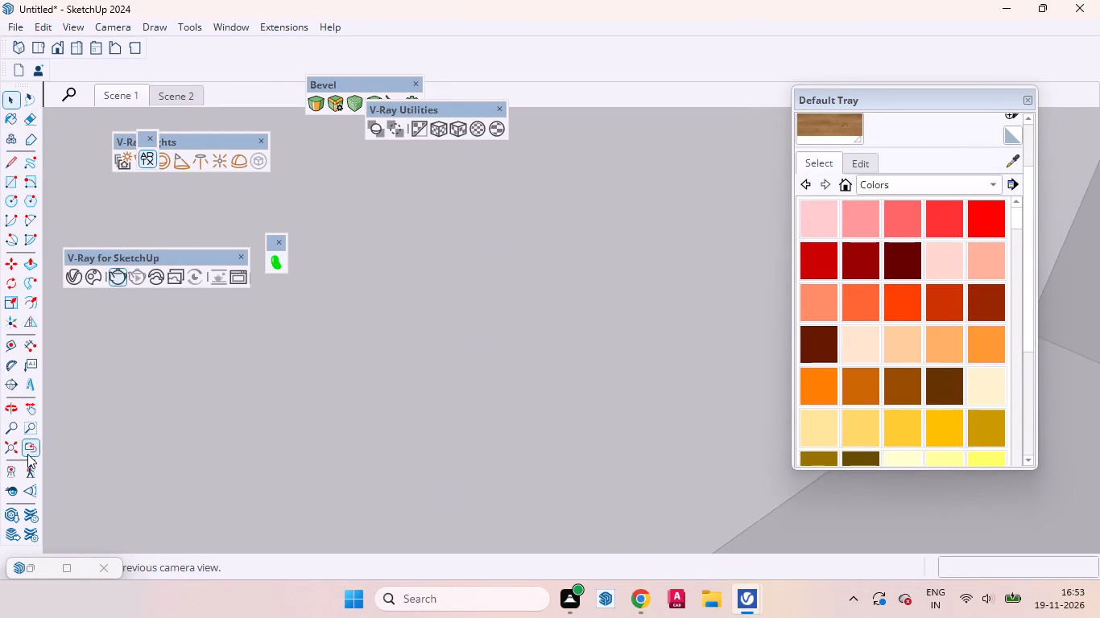
left_click(28, 454)
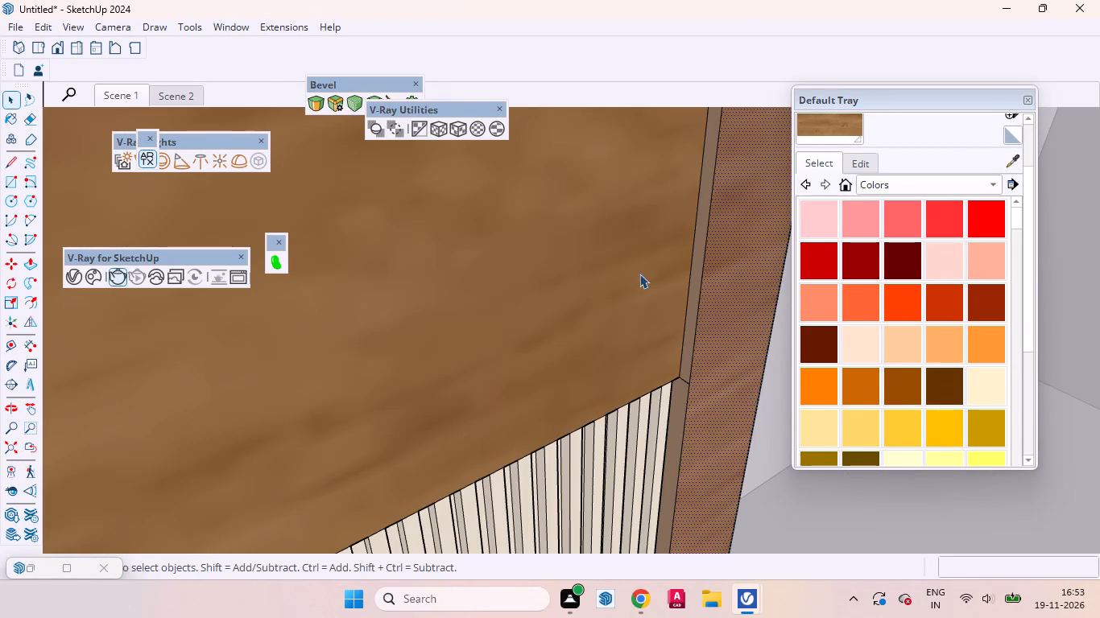
left_click(700, 253)
left_click(845, 135)
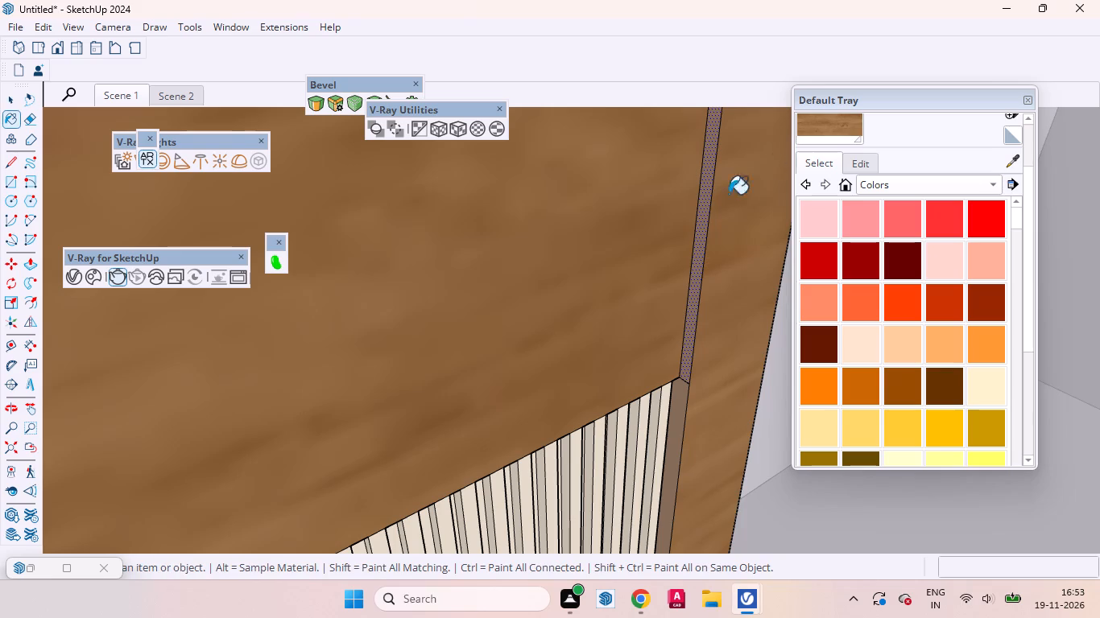
left_click(694, 286)
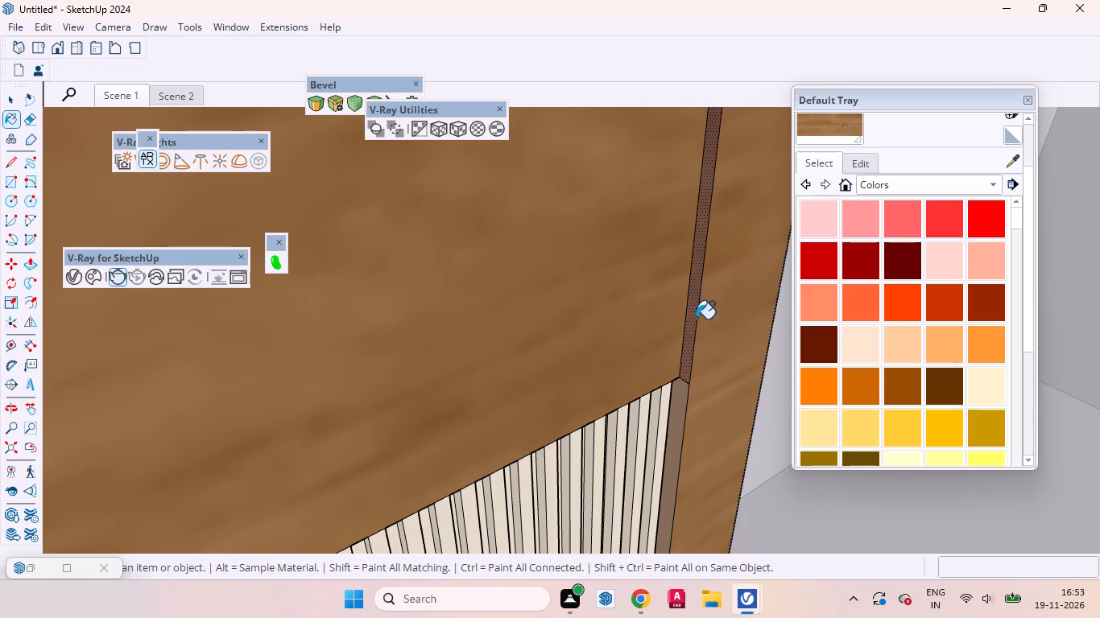
left_click(684, 401)
Paint the frame's right inner edge beside the upper cream panel with the Oak material.
scroll(684, 454, "down", 8)
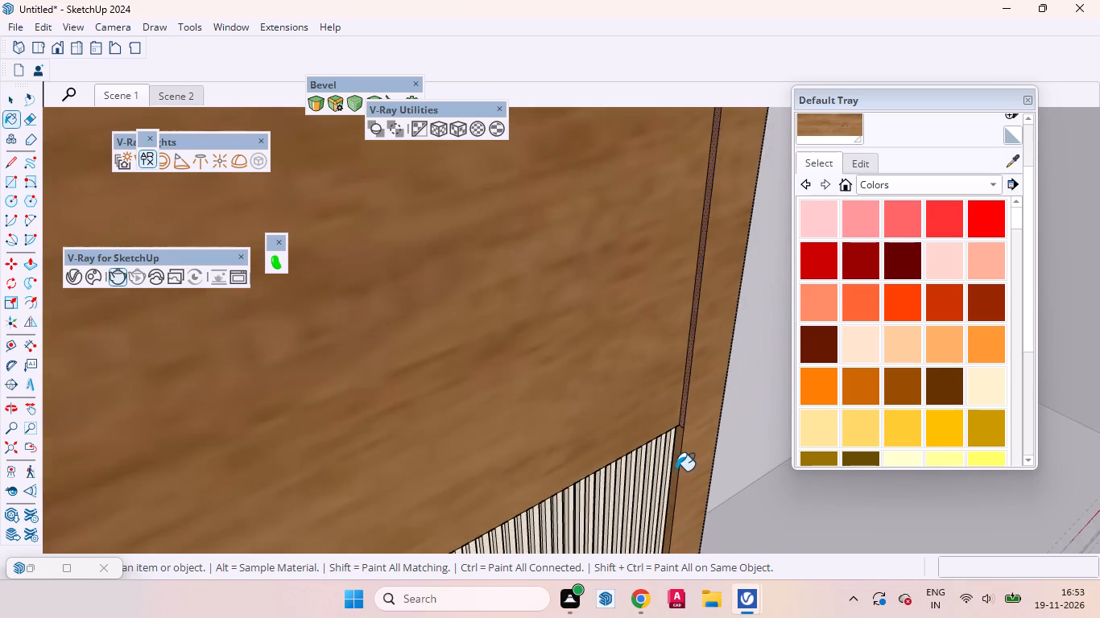
scroll(676, 471, "down", 6)
scroll(666, 312, "down", 4)
scroll(614, 373, "down", 8)
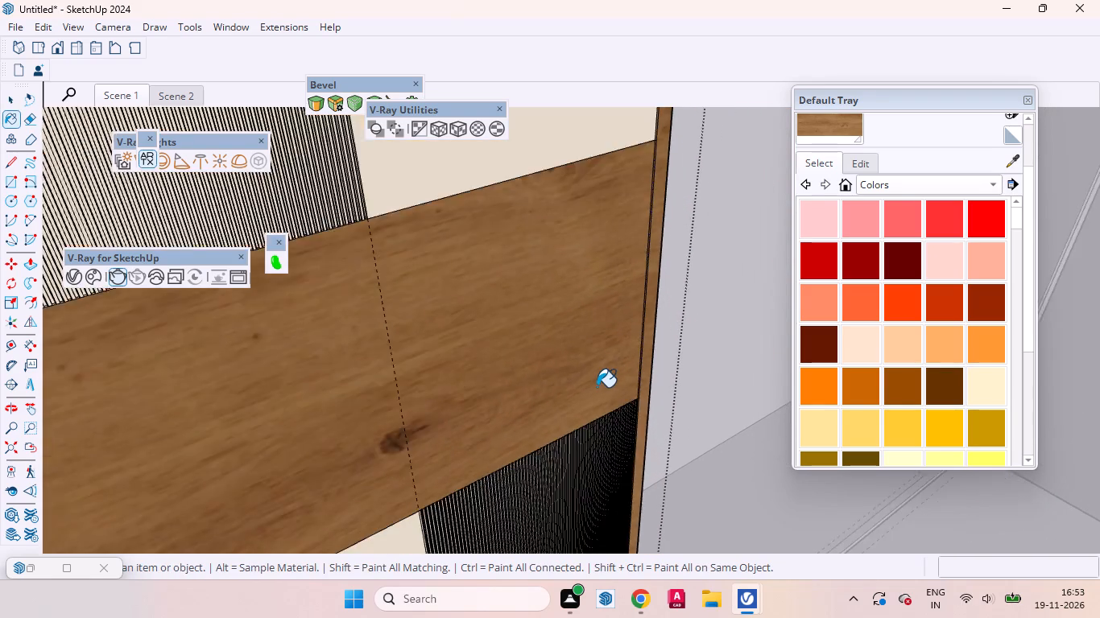
scroll(591, 390, "down", 3)
scroll(621, 225, "up", 17)
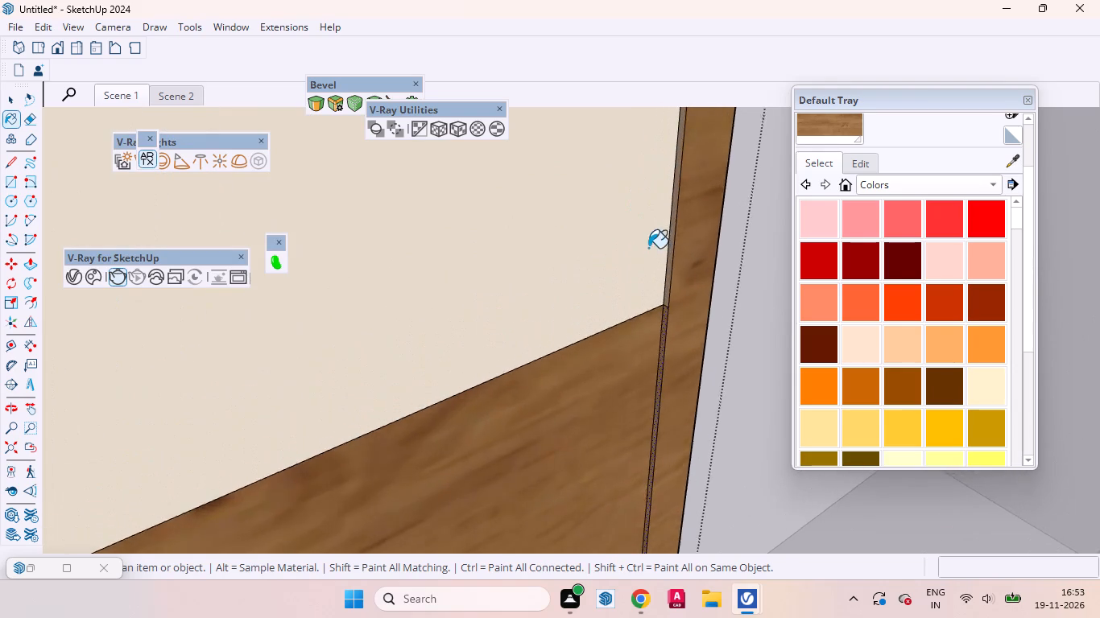
scroll(648, 248, "up", 10)
left_click(676, 274)
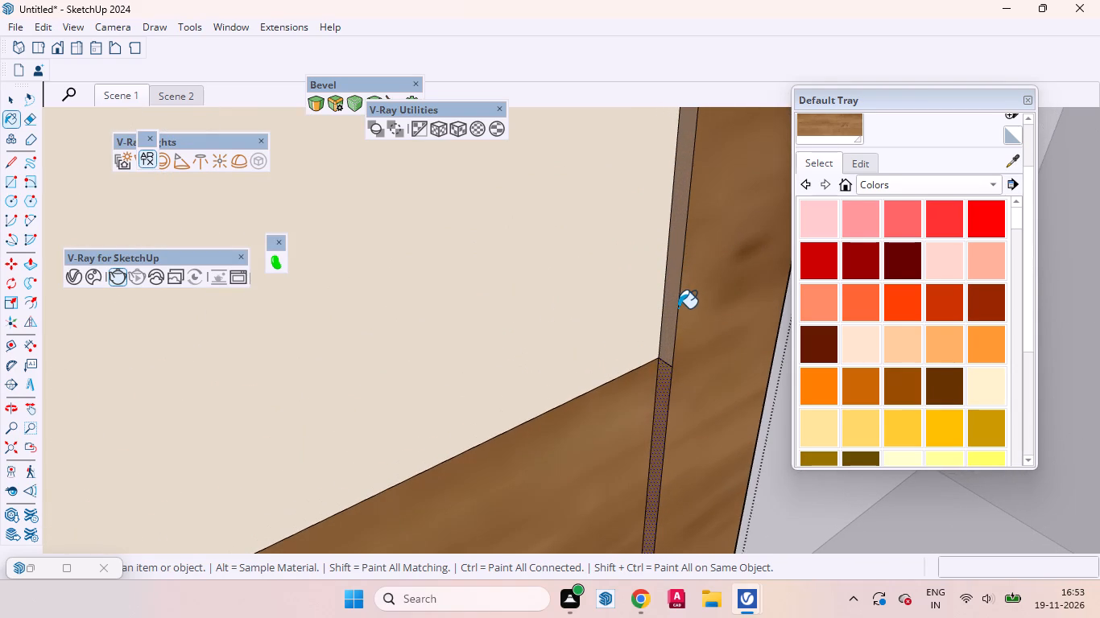
scroll(677, 311, "up", 3)
Paint the frame's left inner edge beside the wood band with the Oak material.
scroll(676, 317, "down", 15)
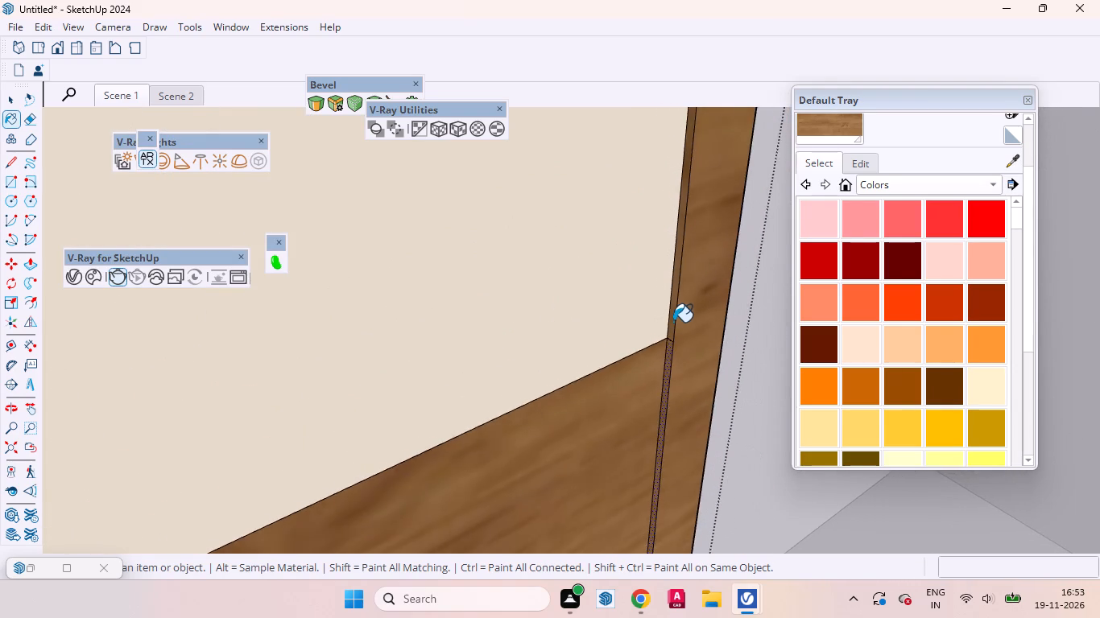
scroll(673, 322, "down", 13)
middle_click_drag(659, 321, 479, 308)
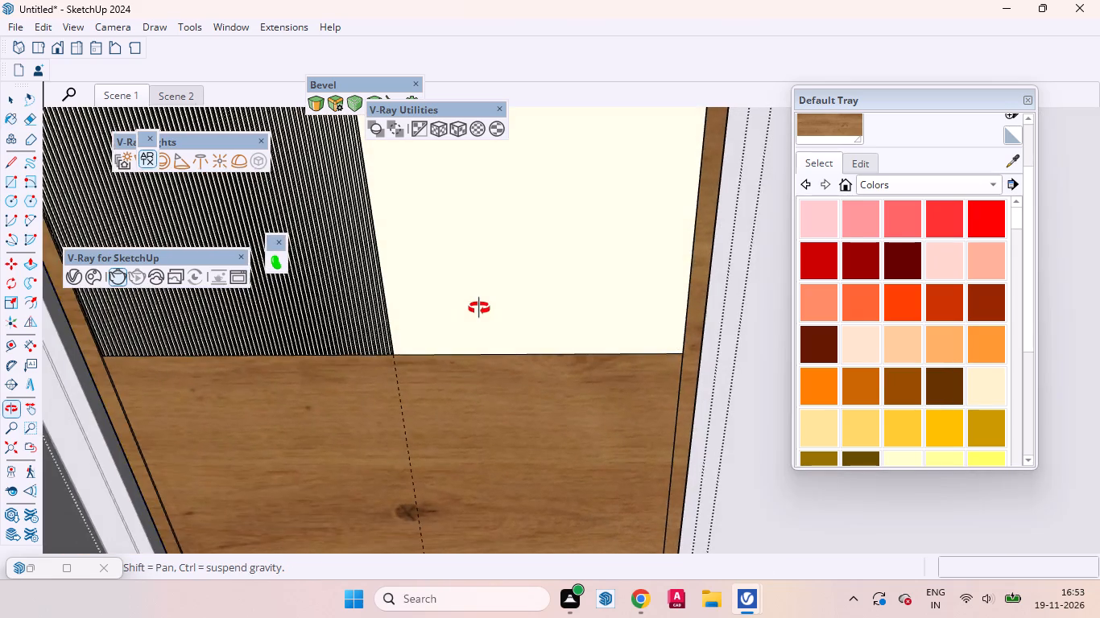
middle_click_drag(479, 308, 487, 306)
scroll(584, 278, "down", 7)
scroll(425, 381, "up", 12)
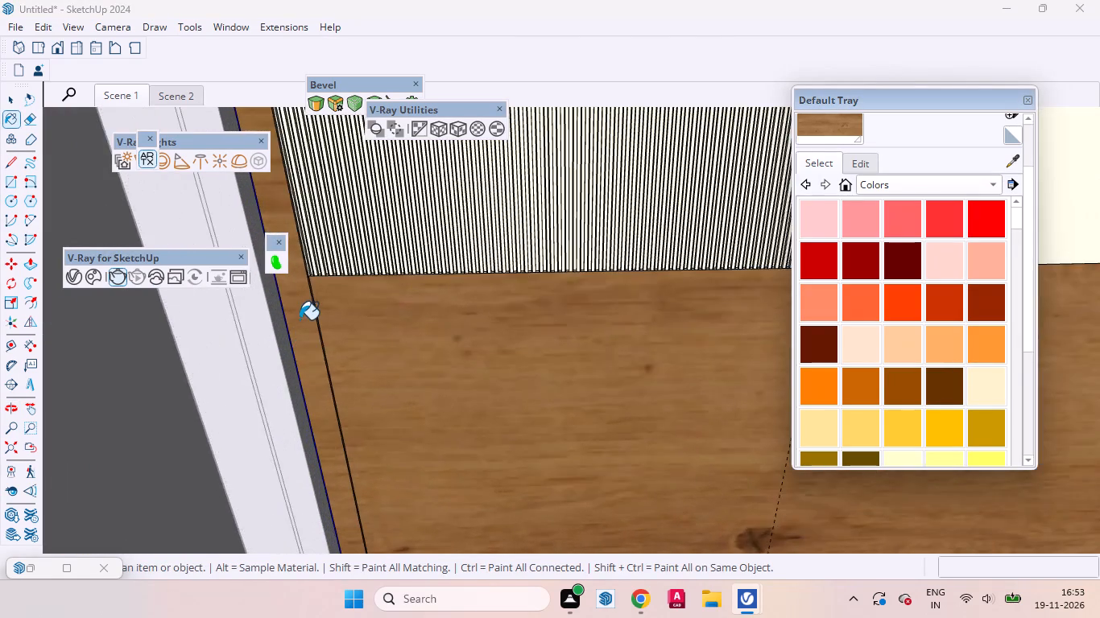
scroll(300, 319, "up", 15)
scroll(410, 364, "up", 1)
middle_click_drag(391, 375, 344, 385)
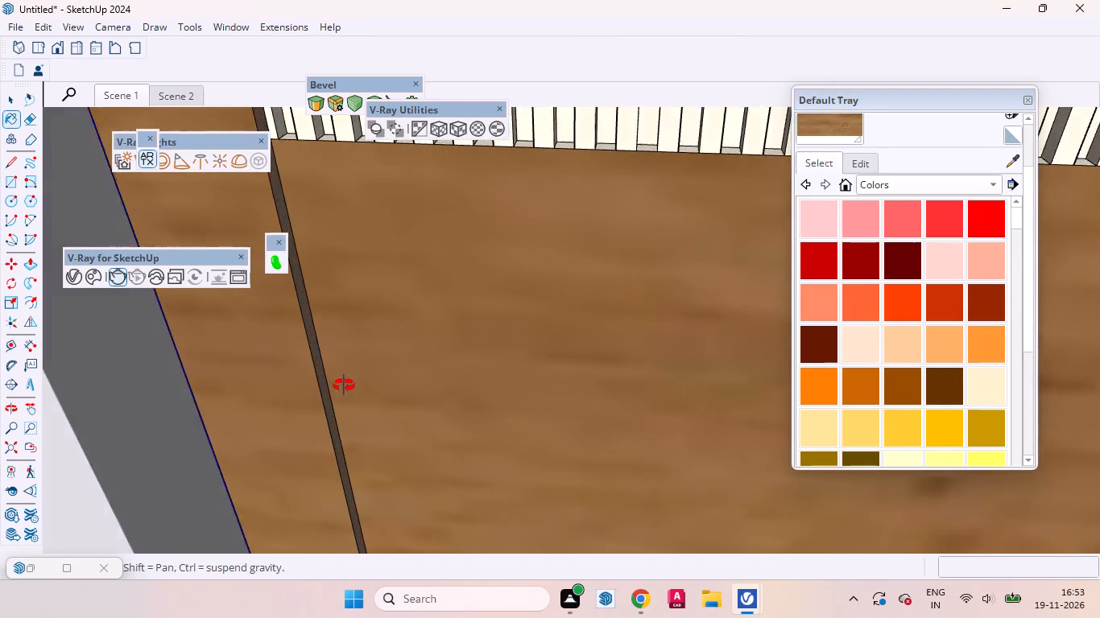
middle_click_drag(344, 385, 221, 356)
left_click(331, 293)
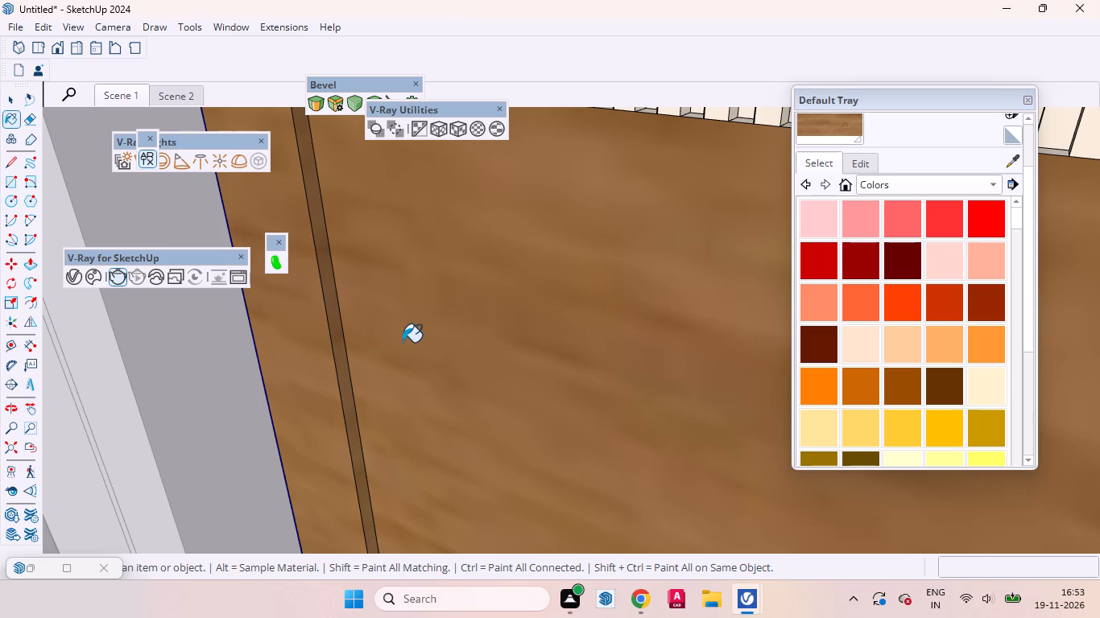
Paint the frame's left inner edges beside the upper black fluted panel and the lower cream panel with the Oak material.
scroll(515, 412, "down", 12)
scroll(455, 273, "up", 7)
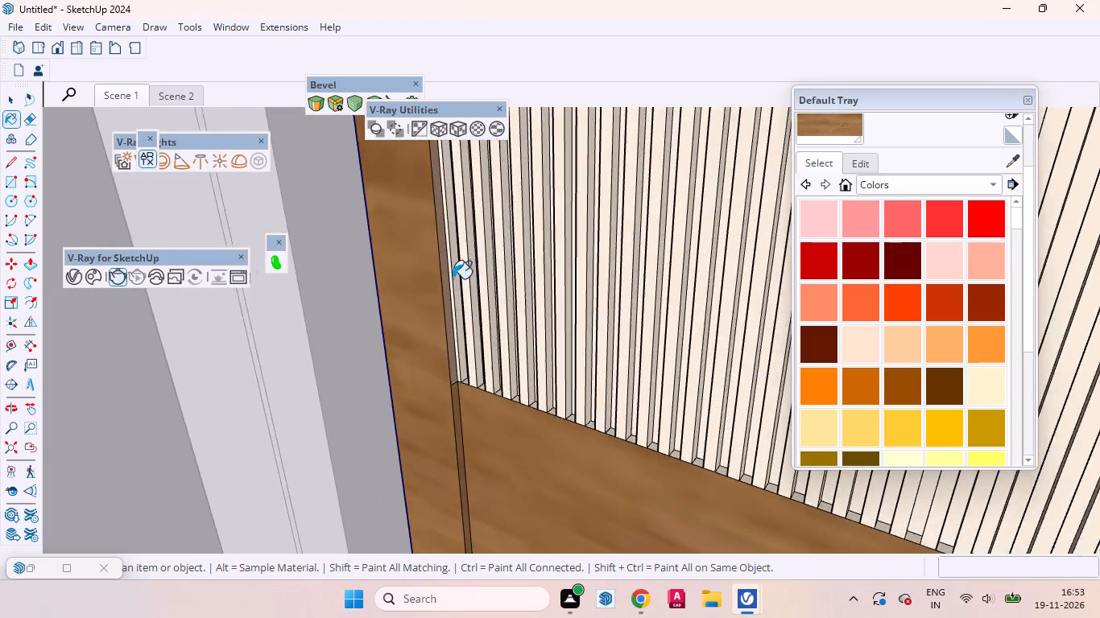
scroll(453, 278, "up", 7)
left_click(440, 270)
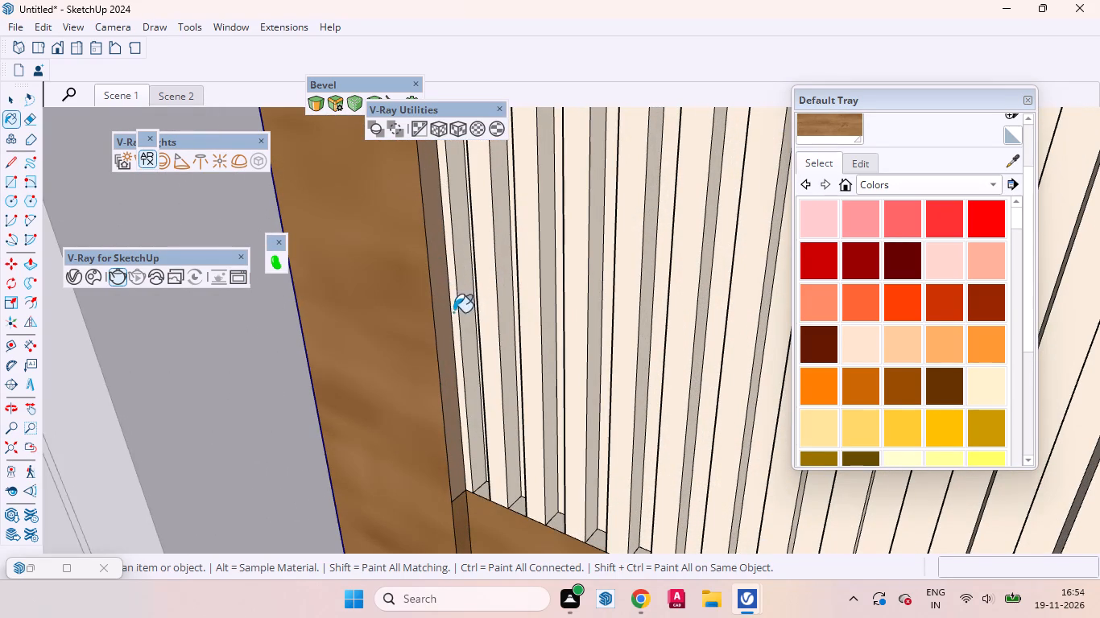
scroll(450, 308, "up", 8)
scroll(446, 299, "down", 20)
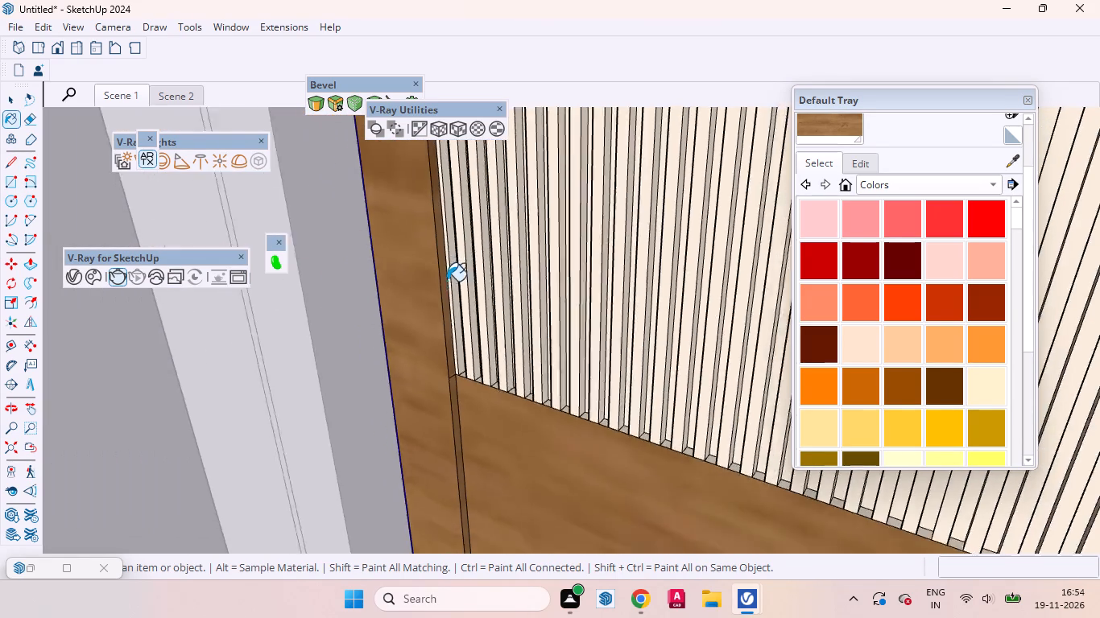
scroll(447, 281, "down", 20)
scroll(447, 281, "down", 4)
scroll(427, 433, "up", 5)
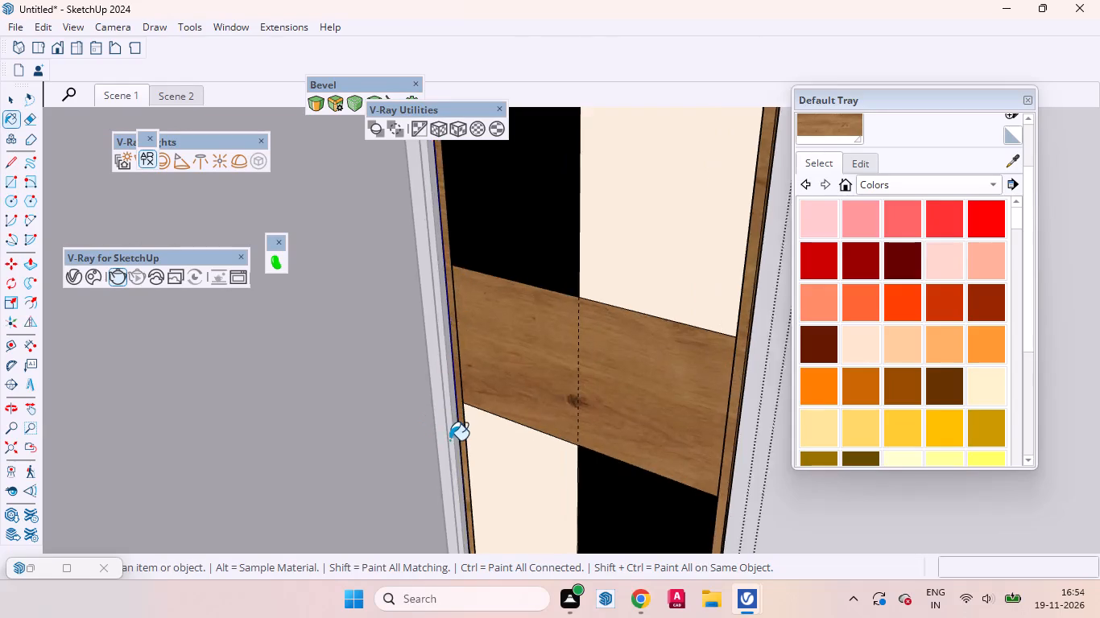
scroll(449, 440, "up", 20)
scroll(449, 440, "up", 7)
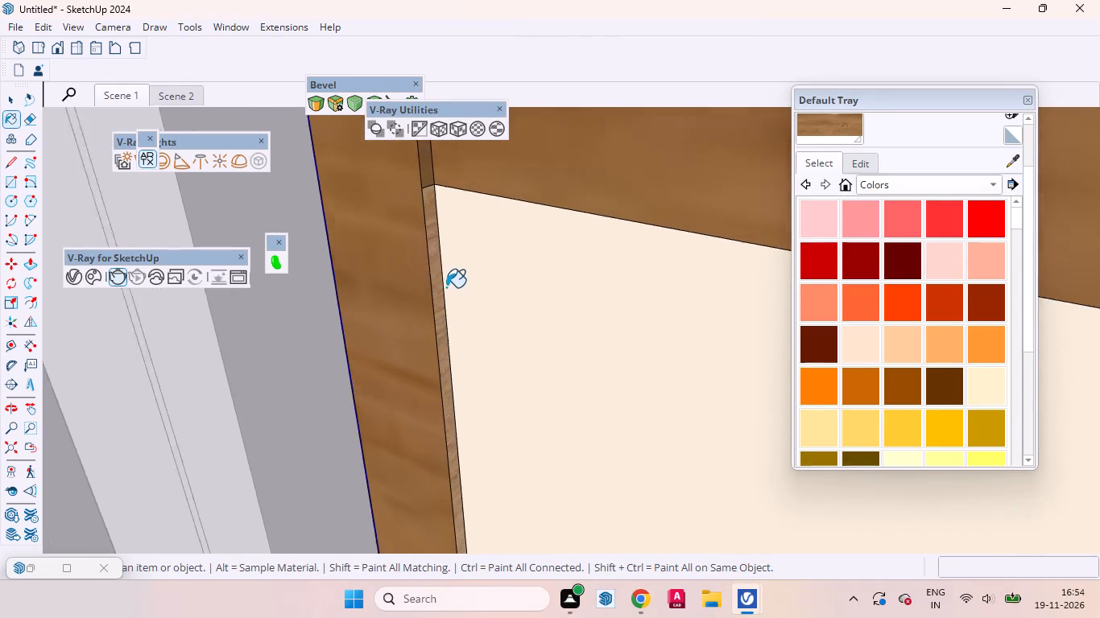
scroll(446, 287, "up", 1)
left_click(432, 249)
Paint the frame's bottom inner edge below the lower cream panel with the Oak material.
scroll(449, 302, "down", 7)
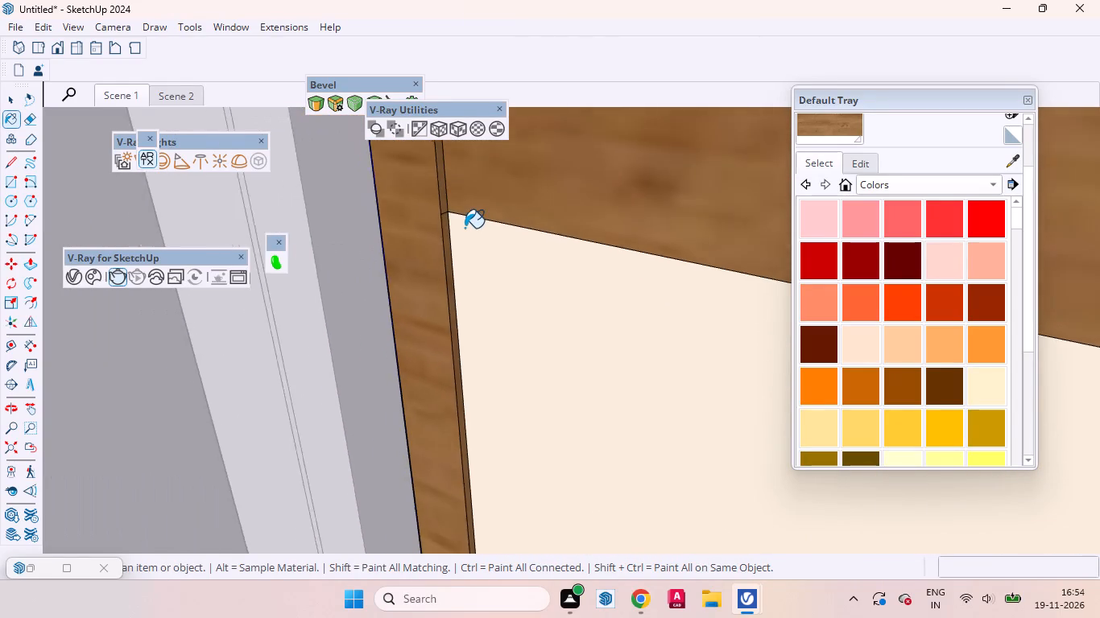
scroll(465, 228, "down", 20)
scroll(465, 228, "down", 8)
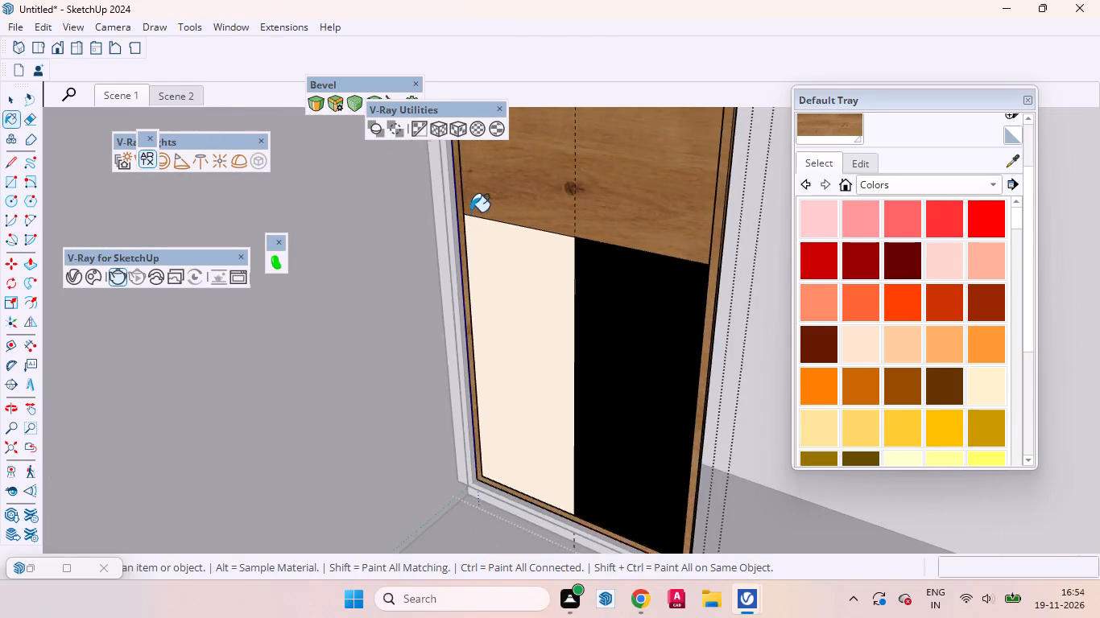
scroll(470, 212, "down", 2)
scroll(476, 402, "up", 20)
scroll(476, 402, "up", 3)
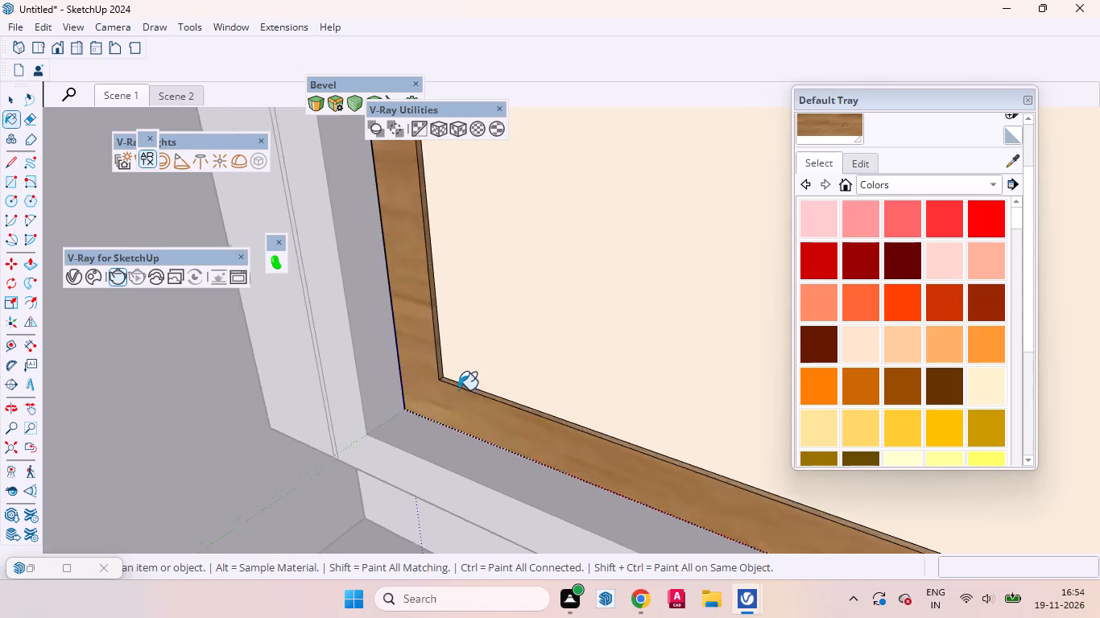
scroll(458, 389, "up", 18)
left_click(437, 367)
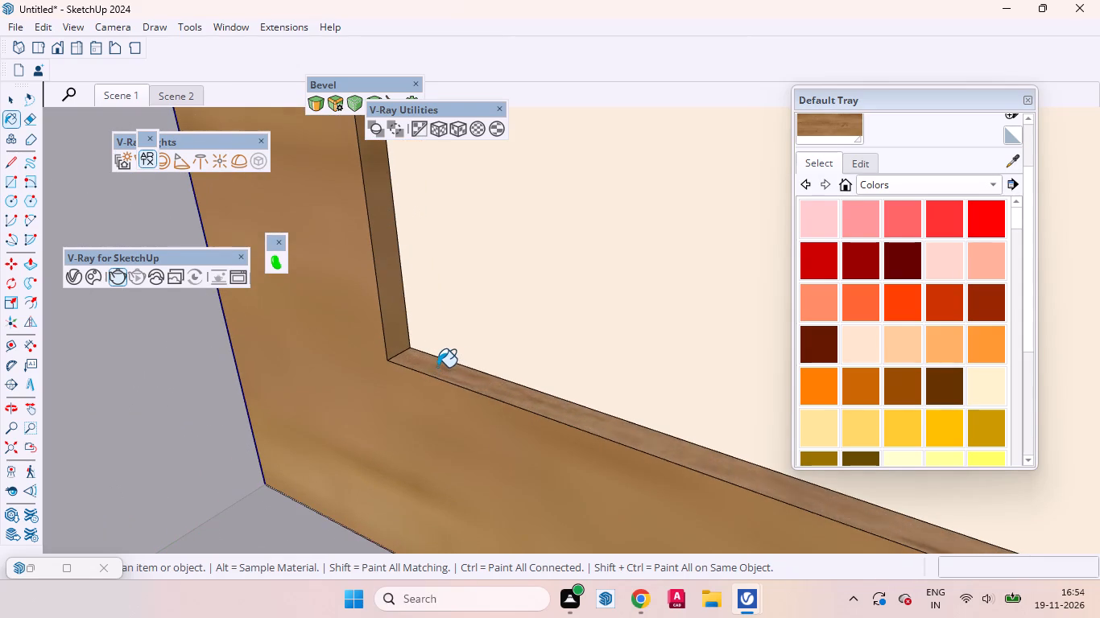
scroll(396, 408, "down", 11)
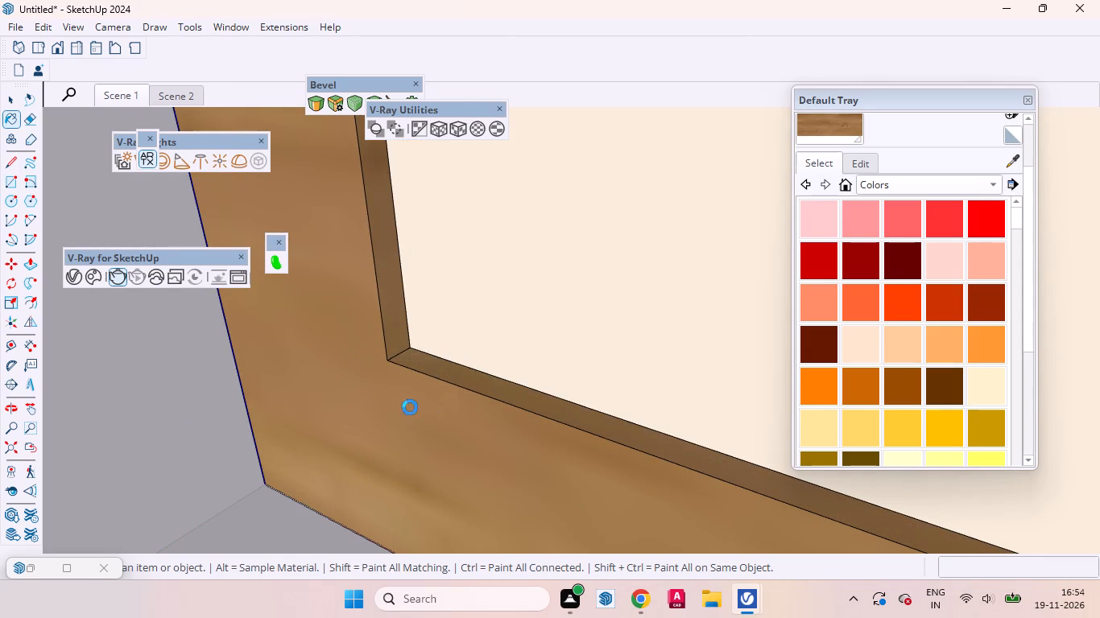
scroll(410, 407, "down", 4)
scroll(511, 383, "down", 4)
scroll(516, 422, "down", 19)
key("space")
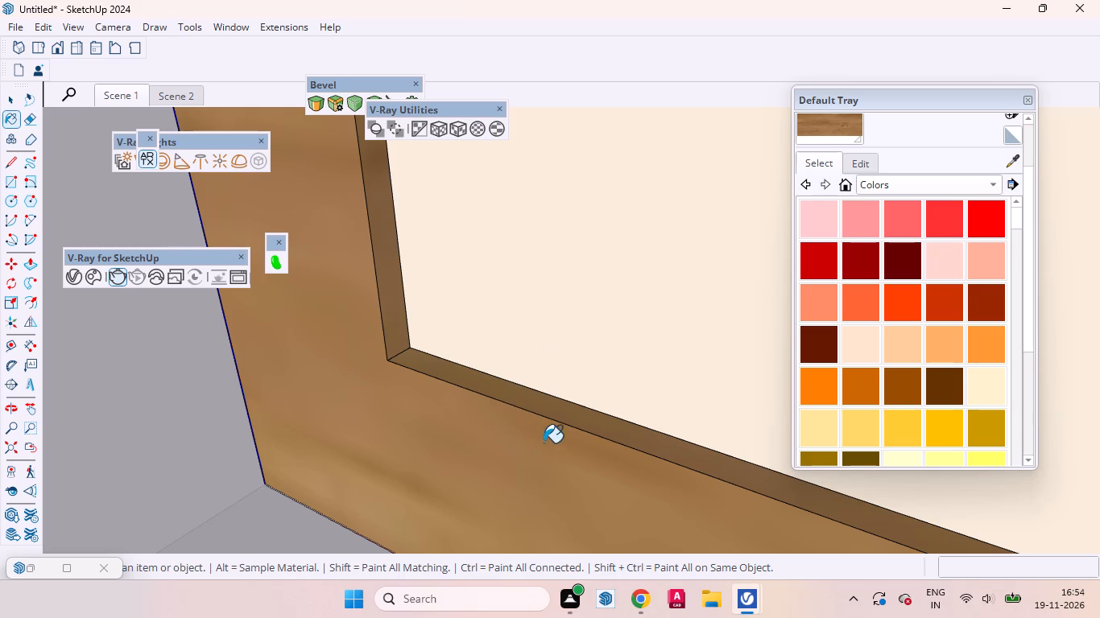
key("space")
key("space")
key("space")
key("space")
Paint the frame's top inner edge above the upper cream panel with the Oak material and leave the unit's group.
key("space")
key("space")
key("space")
key("space")
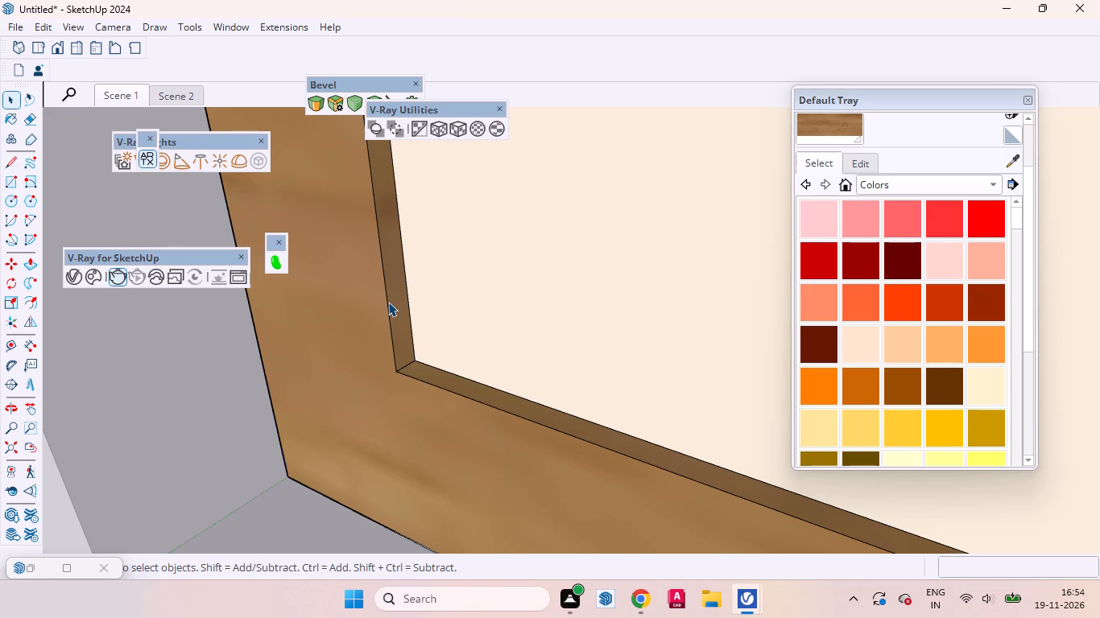
scroll(388, 327, "down", 14)
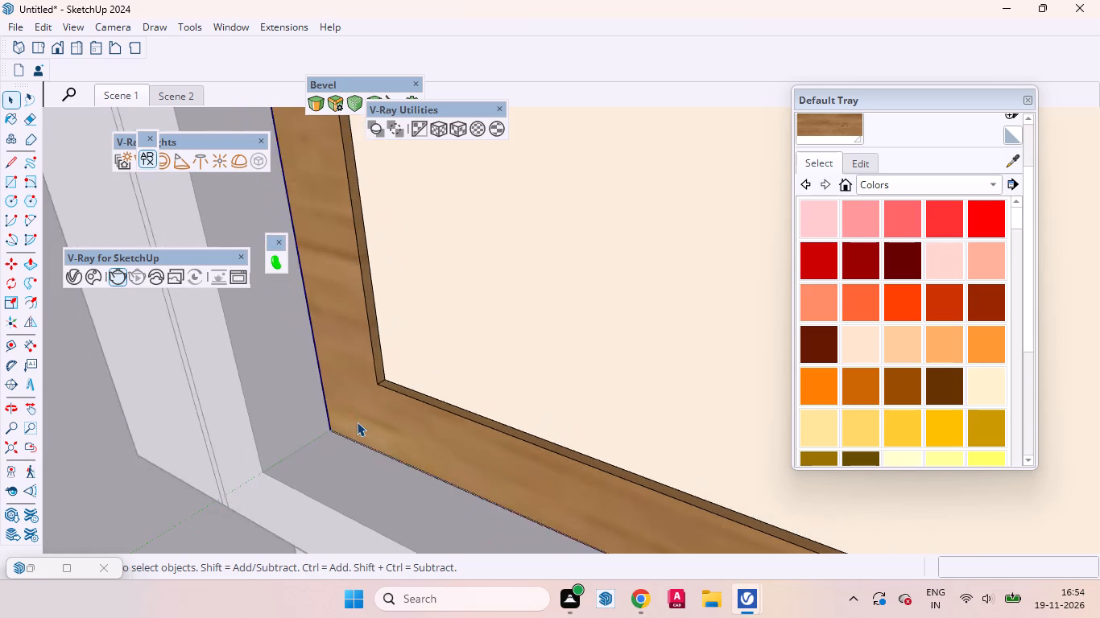
scroll(357, 422, "down", 12)
left_click(510, 363)
scroll(423, 445, "down", 10)
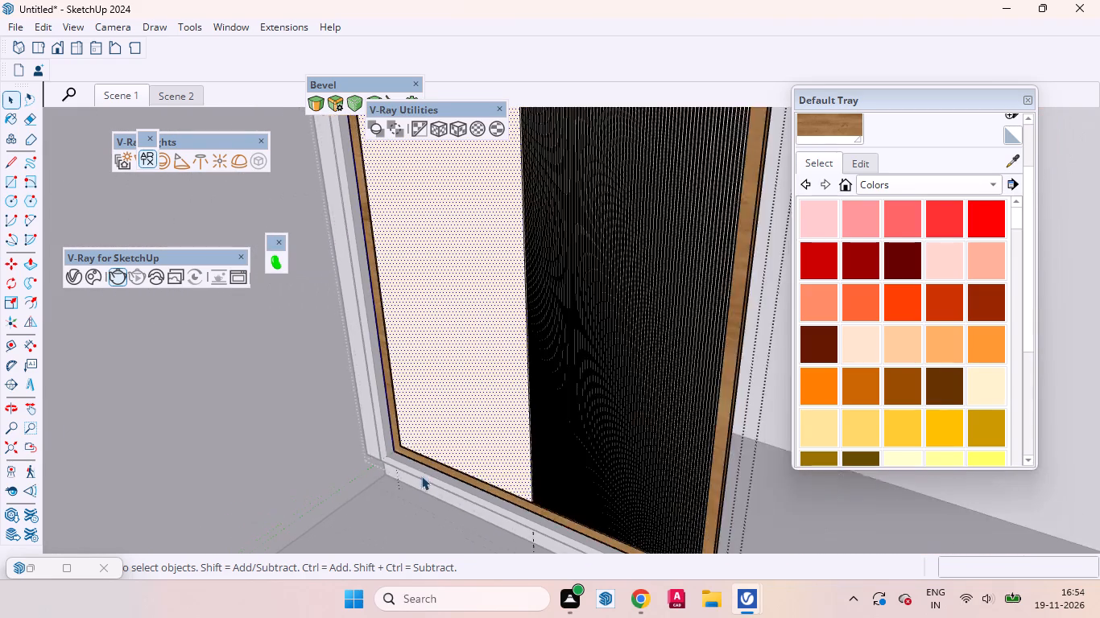
scroll(421, 476, "down", 16)
scroll(518, 274, "up", 10)
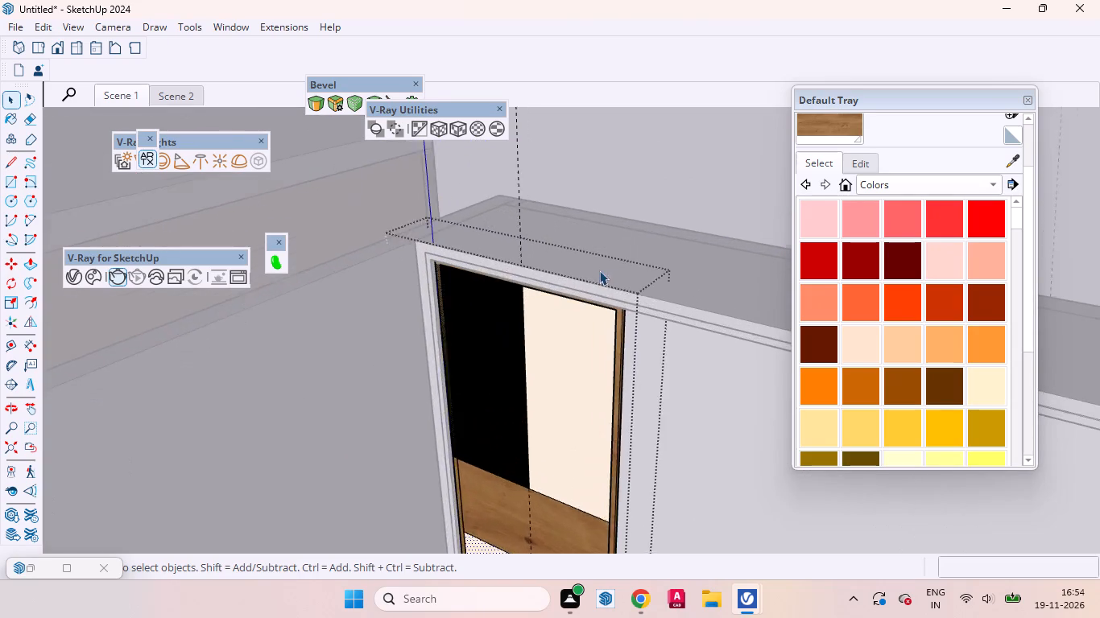
scroll(599, 270, "up", 4)
scroll(548, 368, "up", 1)
middle_click_drag(547, 345, 610, 105)
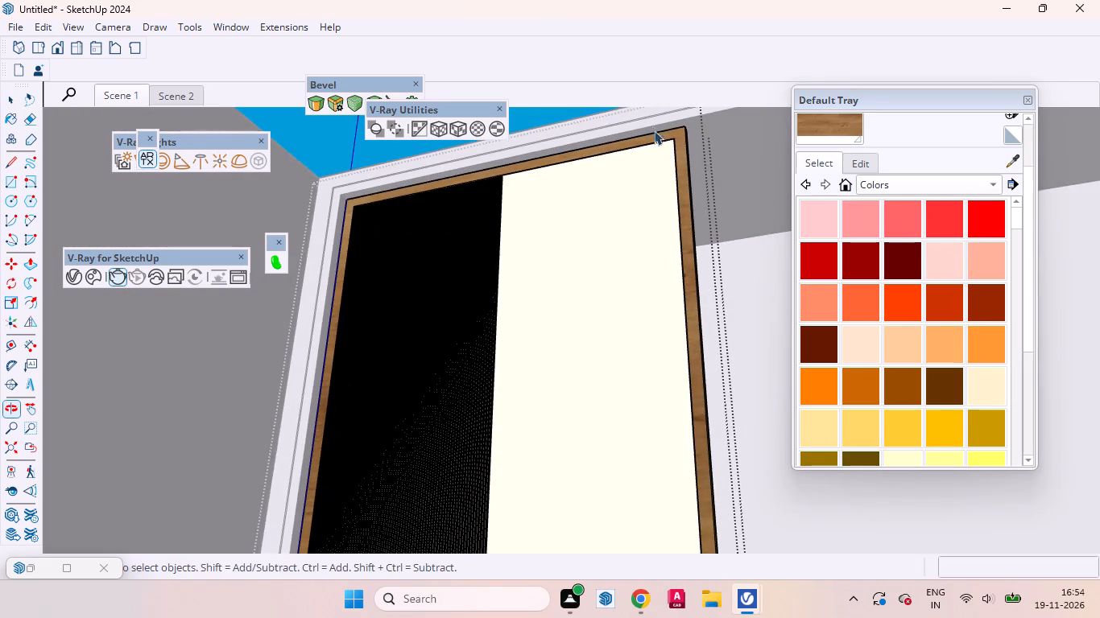
scroll(660, 148, "up", 20)
scroll(660, 148, "up", 9)
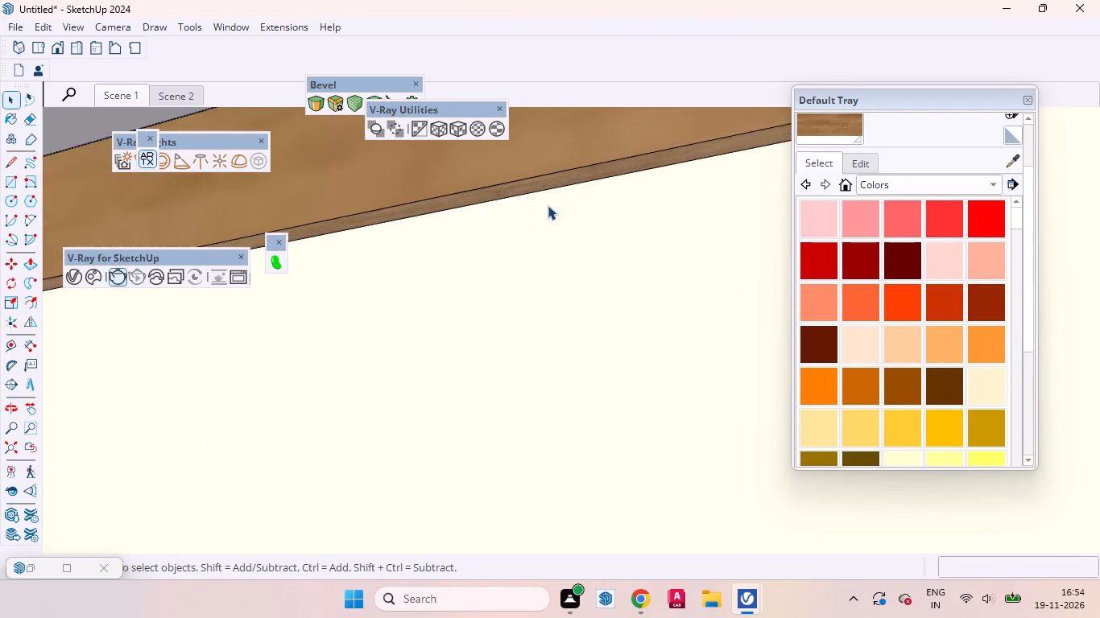
scroll(548, 205, "up", 5)
middle_click_drag(546, 198, 380, 134)
left_click(483, 187)
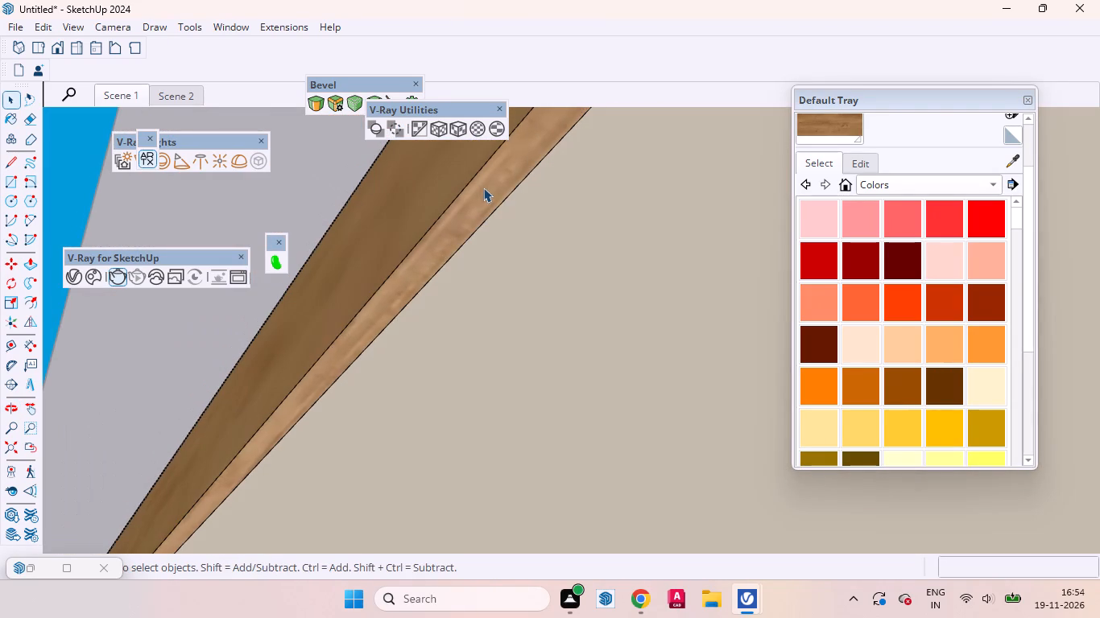
left_click(834, 128)
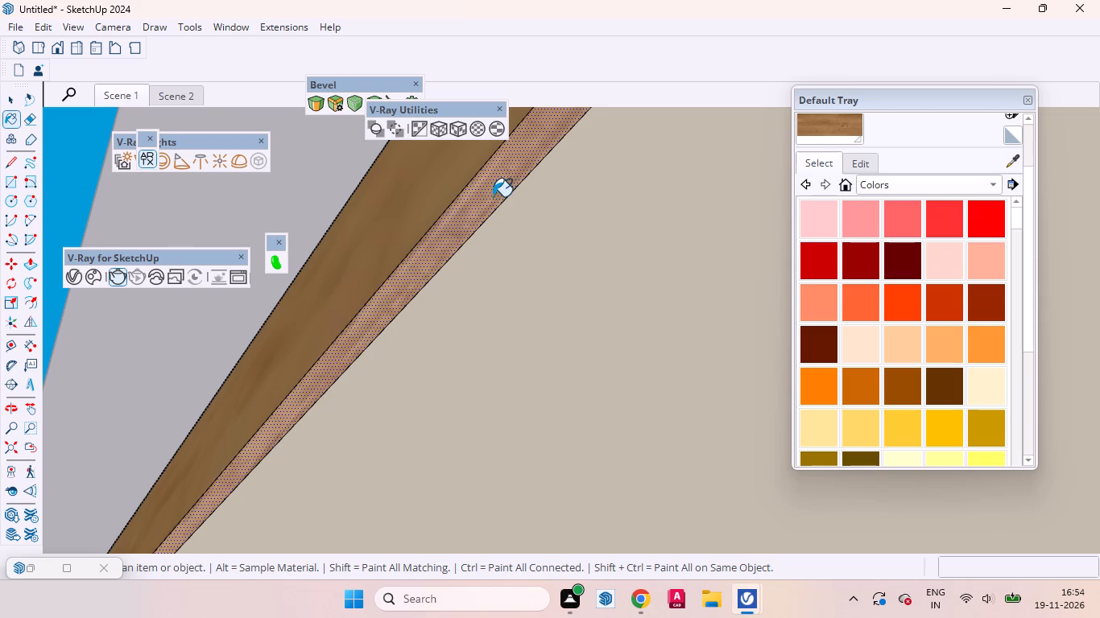
left_click(493, 196)
key("space")
middle_click_drag(457, 297, 552, 404)
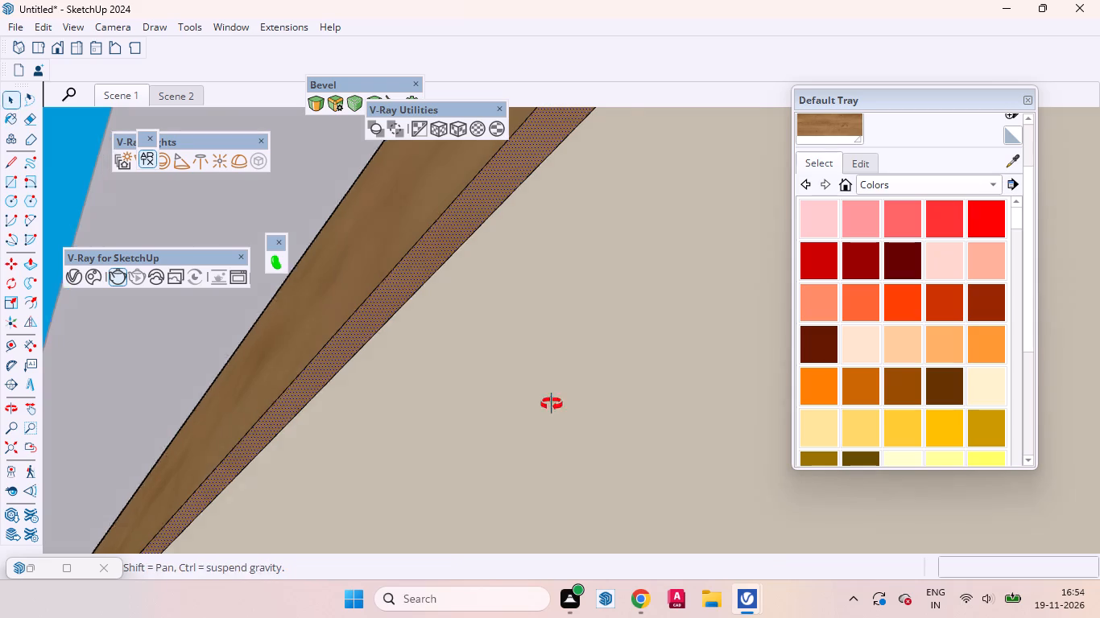
middle_click_drag(552, 404, 607, 480)
scroll(585, 445, "down", 20)
scroll(585, 445, "down", 8)
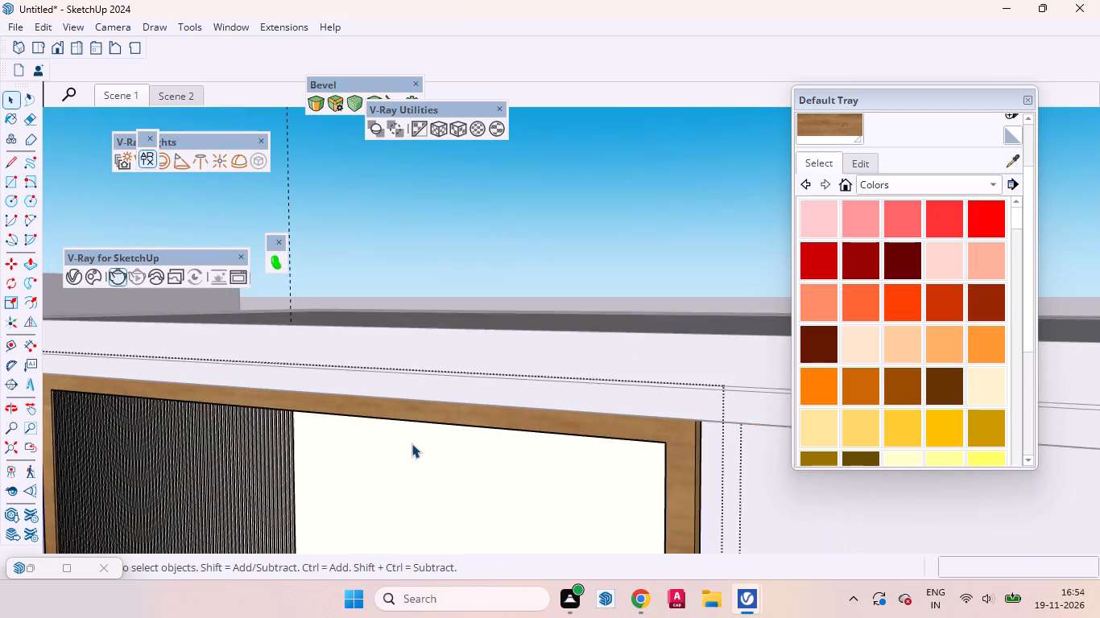
scroll(411, 443, "down", 19)
triple_click(539, 276)
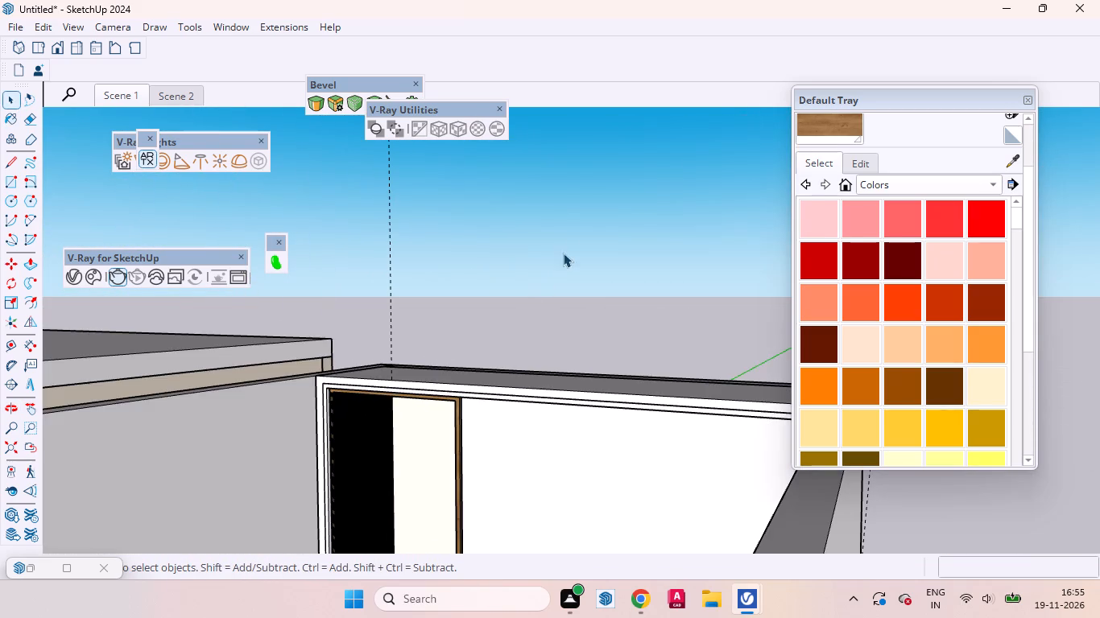
Delete the vertical dashed guide line running through the middle of the panelled door, inside its group.
scroll(573, 228, "down", 8)
scroll(461, 443, "up", 3)
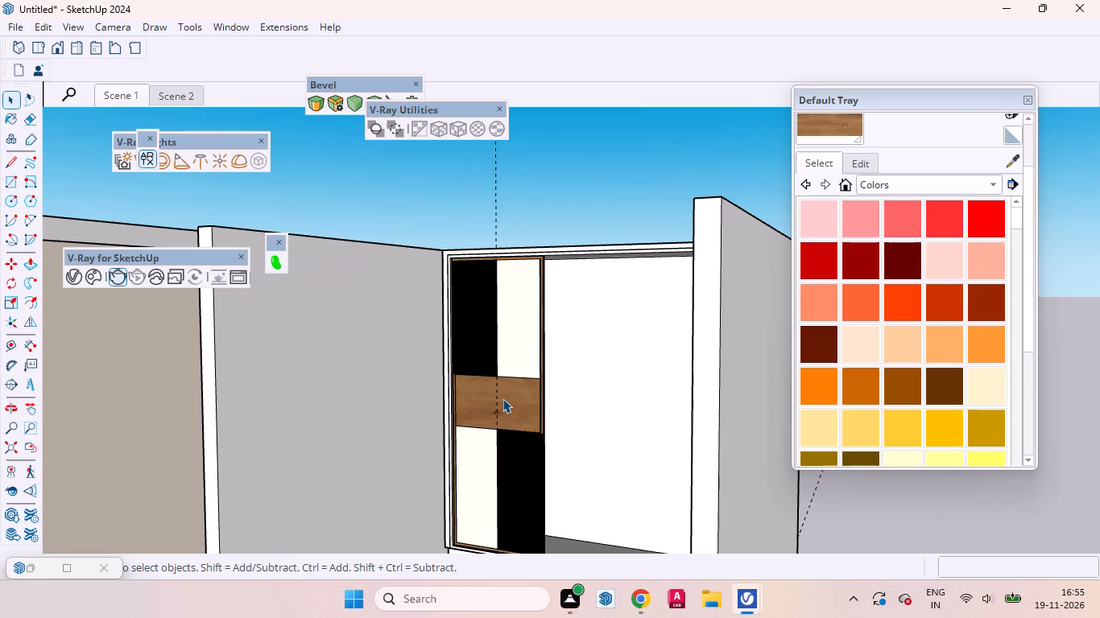
left_click_drag(571, 195, 480, 152)
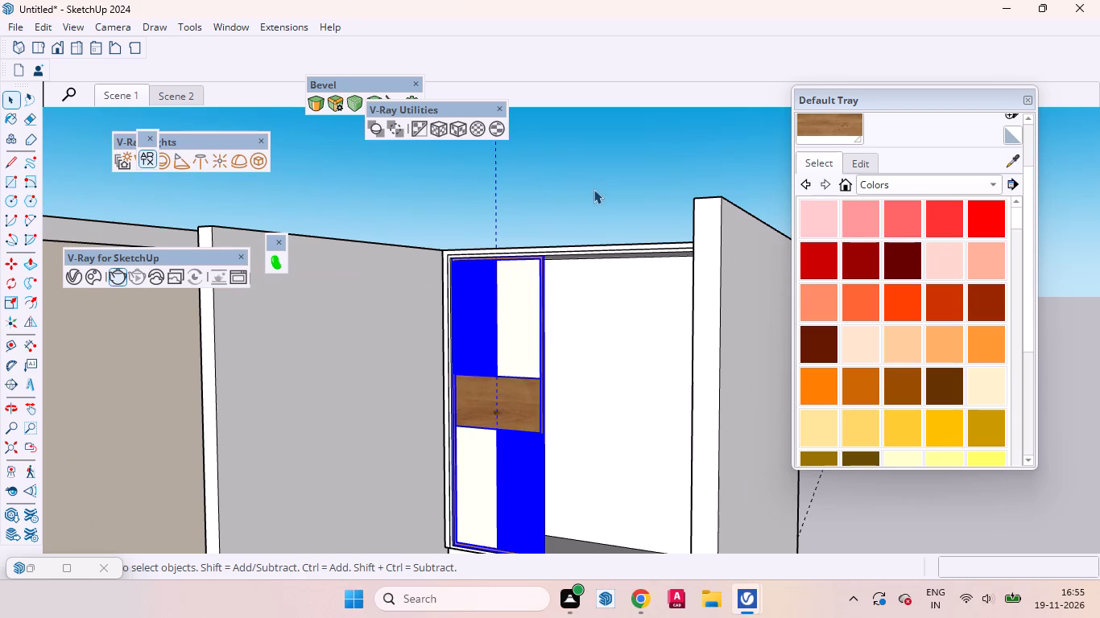
double_click(515, 313)
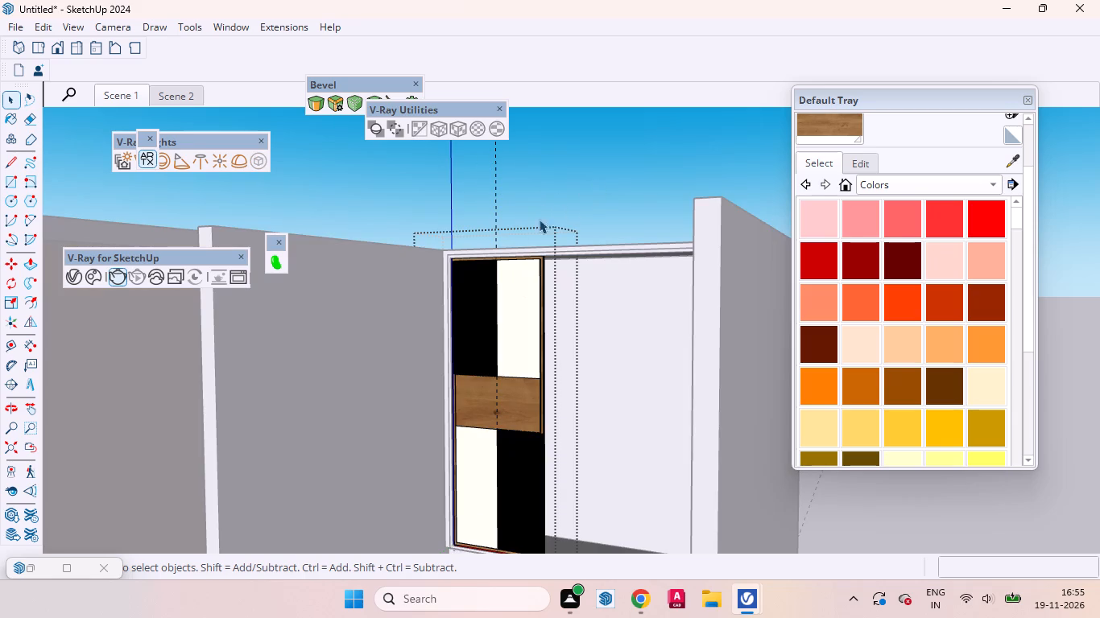
left_click_drag(569, 208, 456, 130)
key("Delete")
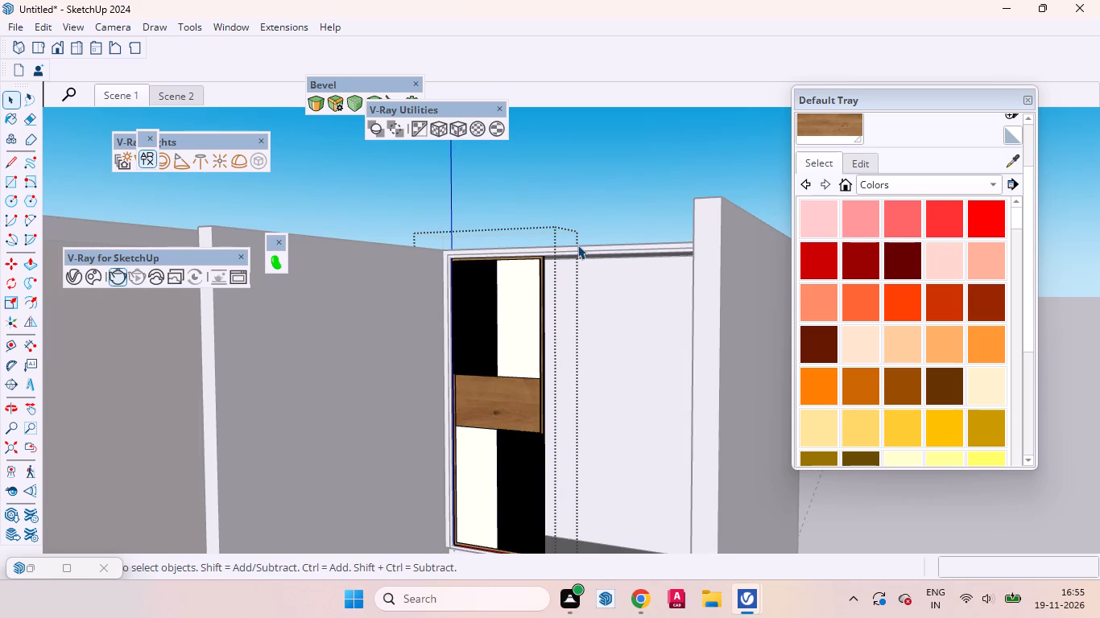
left_click(677, 163)
double_click(660, 171)
Copy the panelled door along the wardrobe opening from its lower corner, about 3' 3 9/16" toward the empty section.
scroll(571, 390, "down", 5)
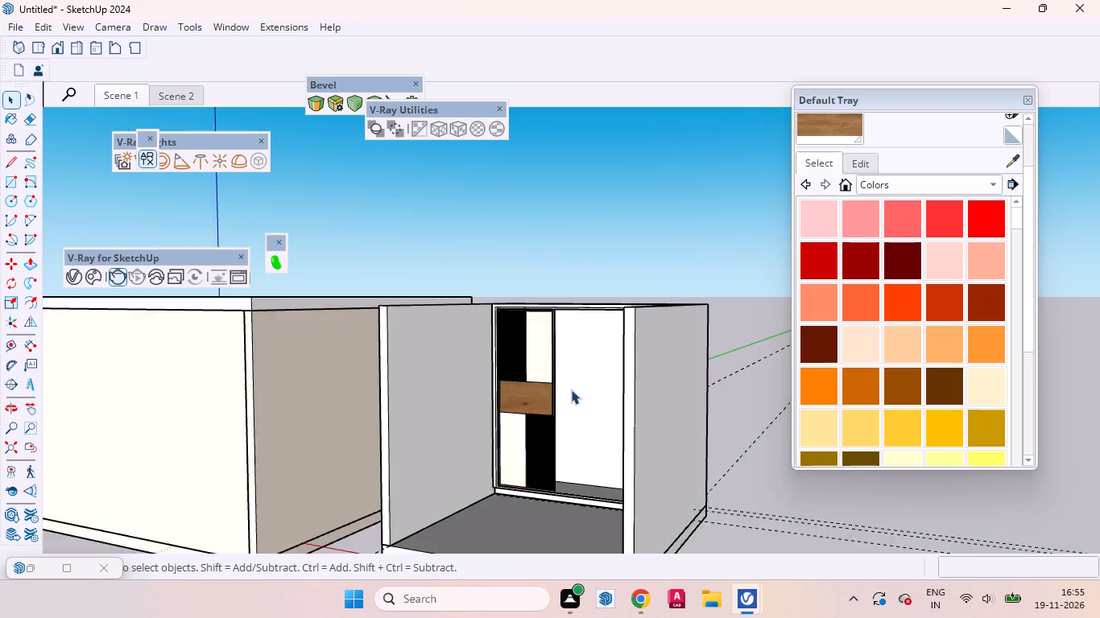
scroll(571, 389, "down", 1)
middle_click_drag(580, 438, 616, 617)
scroll(568, 476, "up", 14)
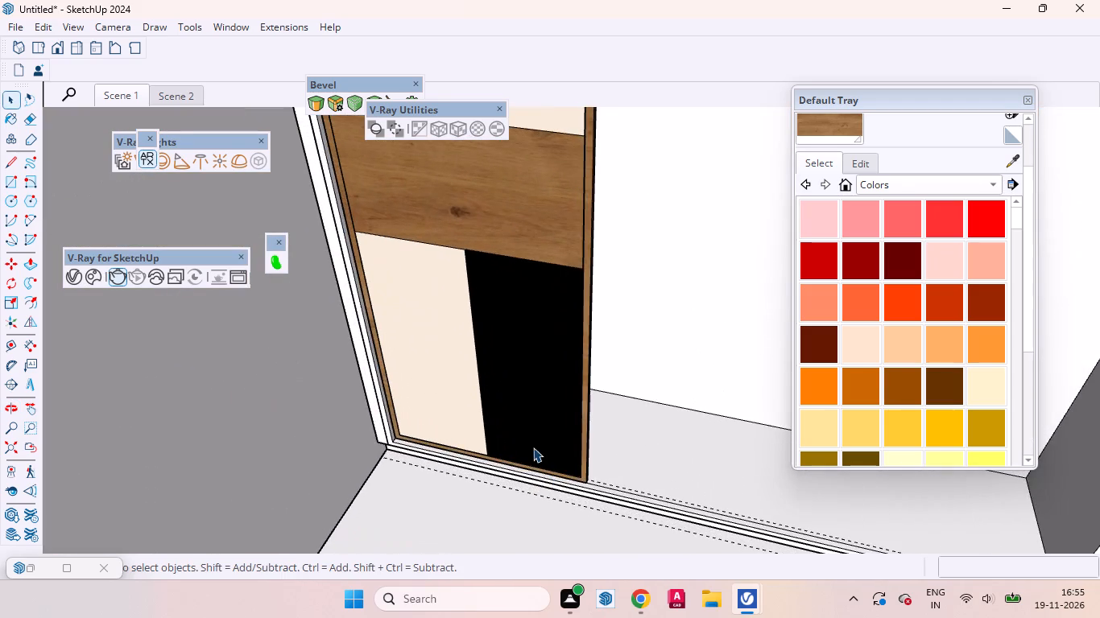
scroll(506, 448, "up", 3)
left_click(414, 447)
scroll(375, 441, "up", 8)
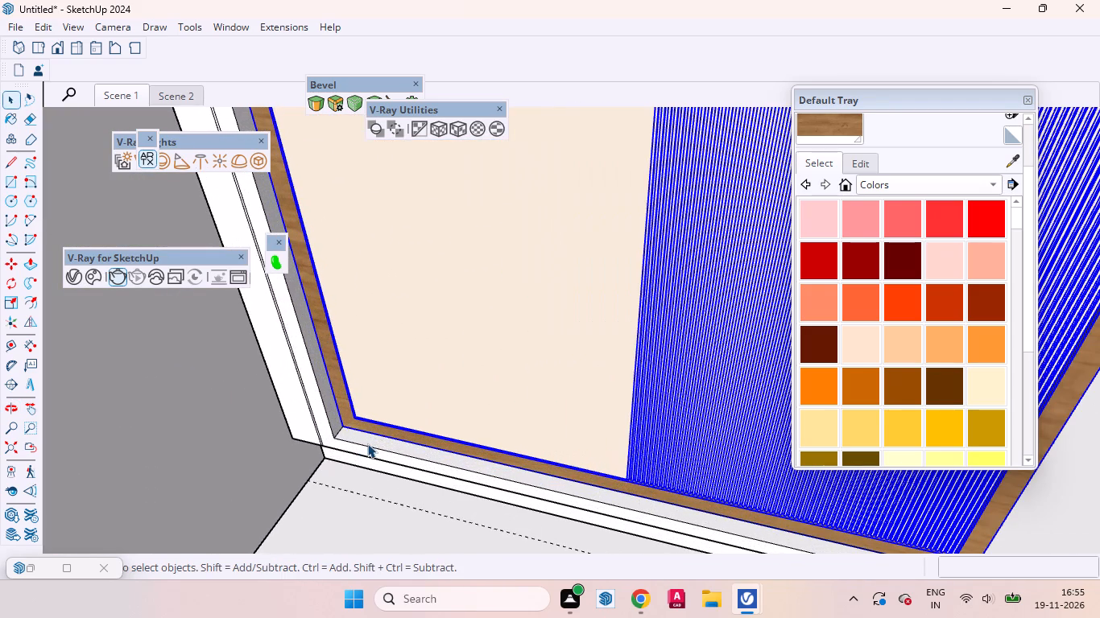
key("m")
scroll(352, 435, "up", 8)
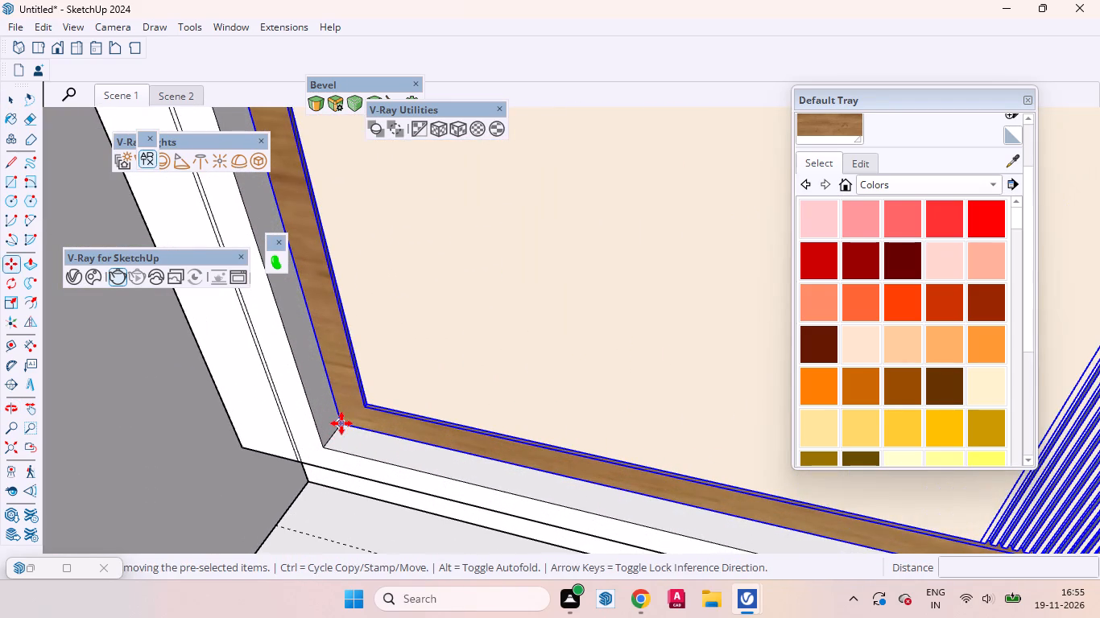
left_click(341, 423)
scroll(362, 445, "down", 15)
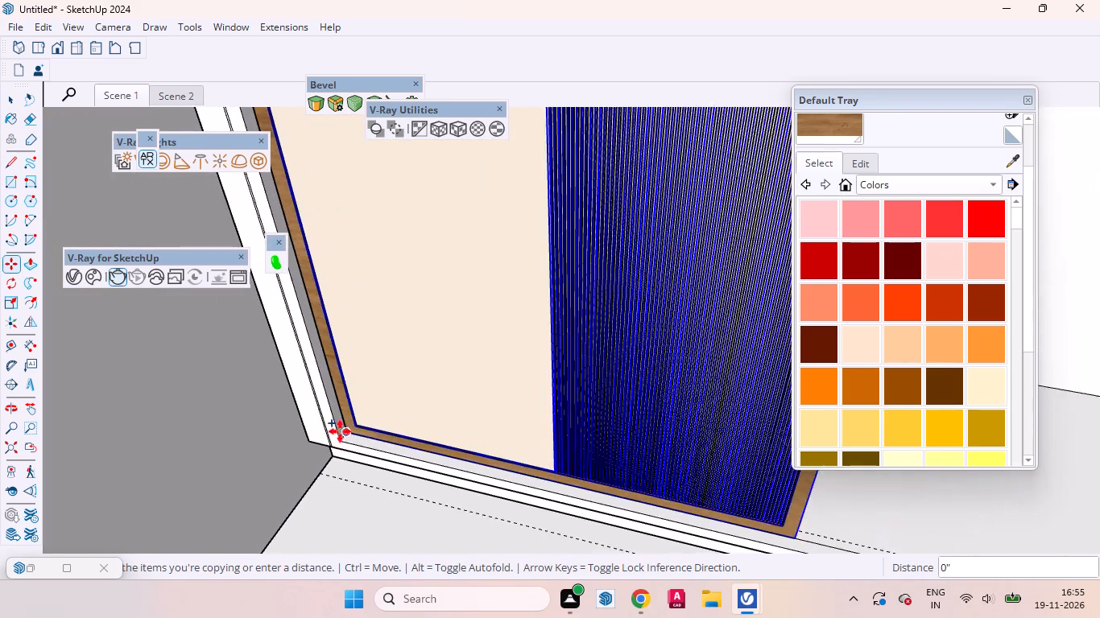
scroll(340, 431, "down", 6)
scroll(553, 461, "up", 3)
scroll(544, 466, "down", 3)
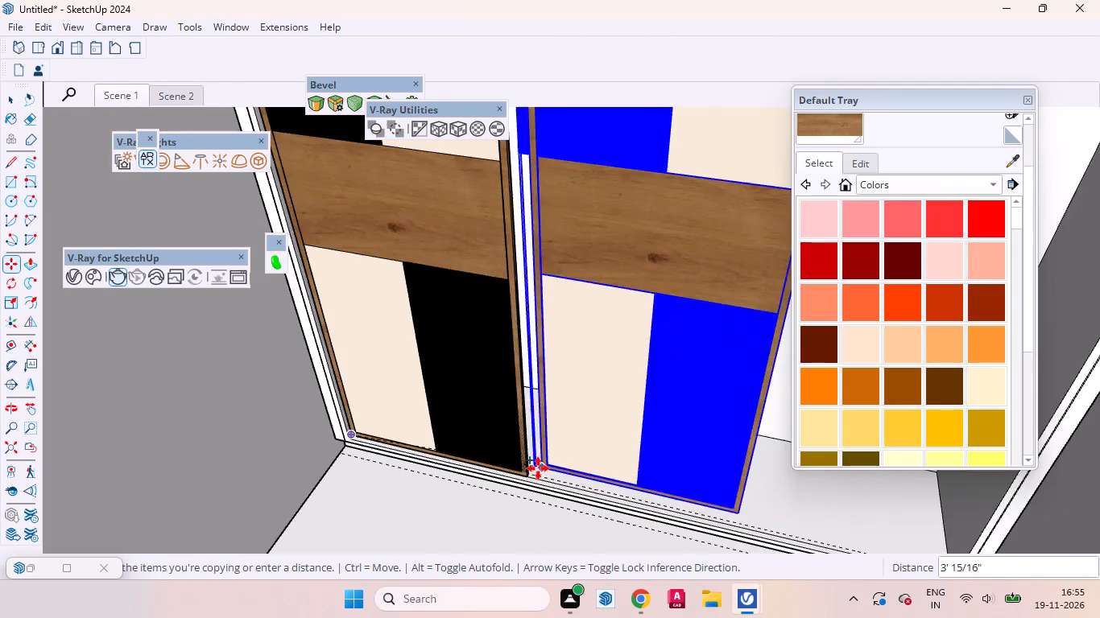
scroll(538, 468, "down", 4)
middle_click_drag(556, 463, 482, 544)
scroll(501, 480, "up", 3)
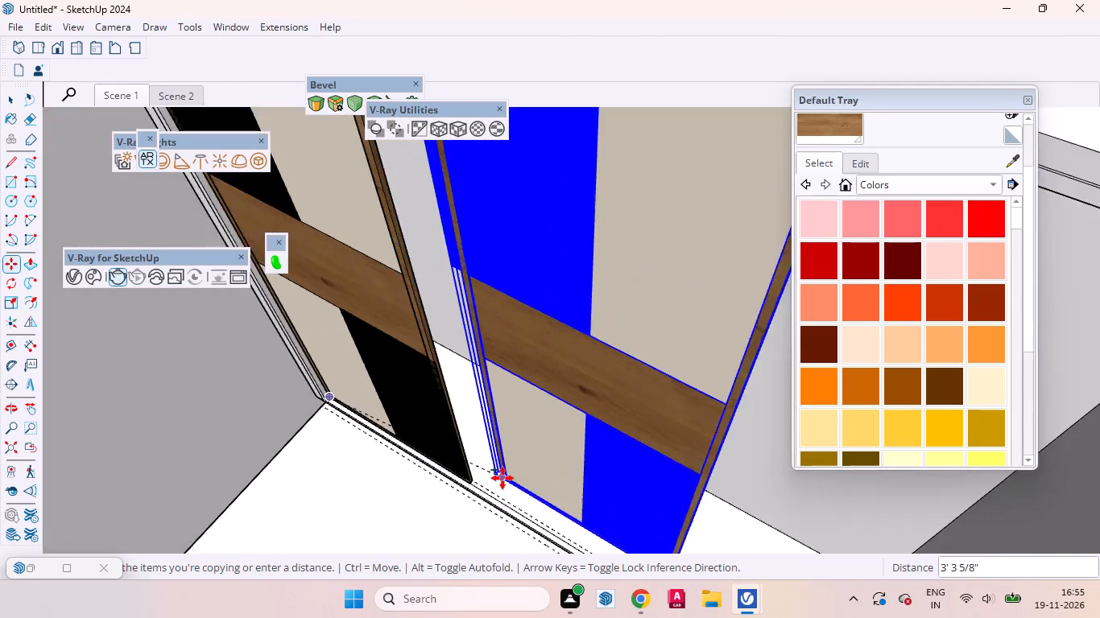
scroll(502, 478, "up", 4)
left_click(502, 477)
scroll(487, 519, "up", 8)
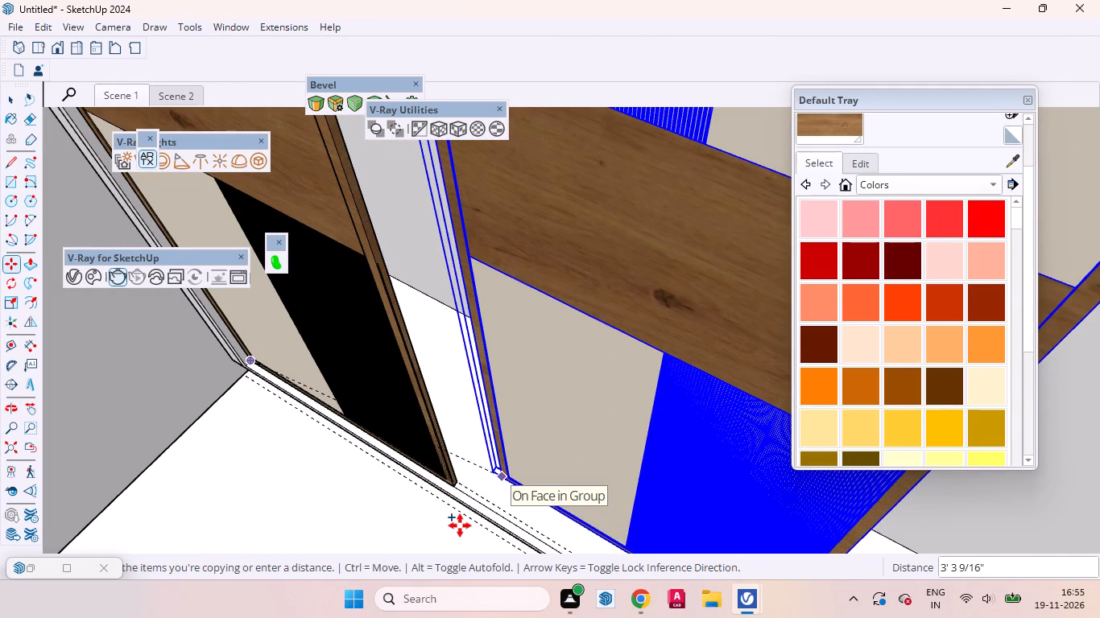
key("space")
Move the copied door so its lower front corner meets the first door's lower rear corner.
scroll(528, 452, "up", 13)
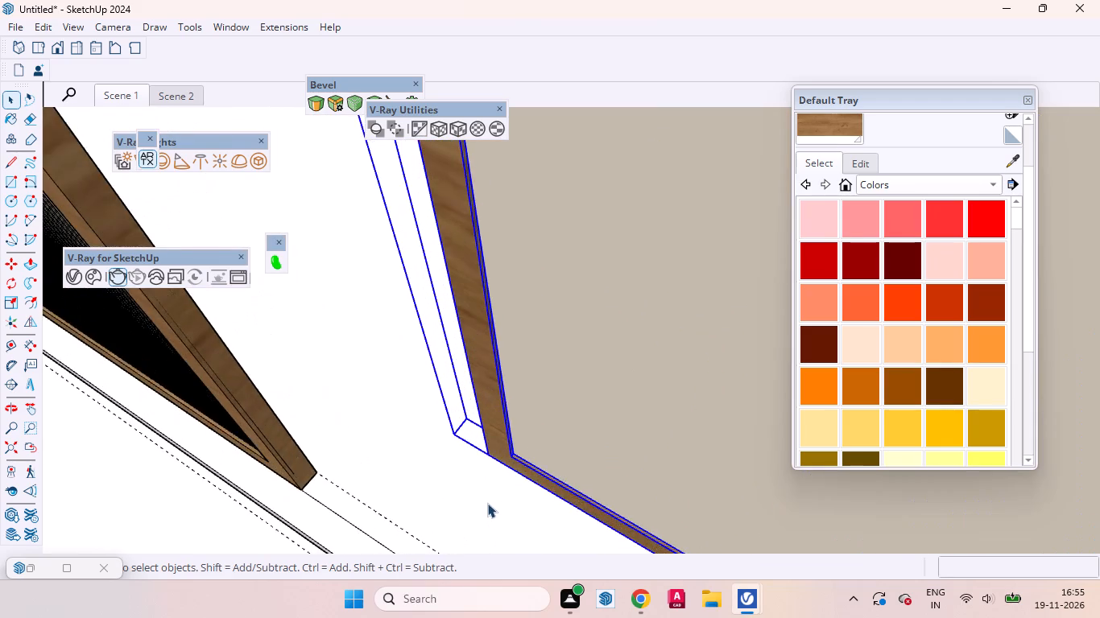
middle_click_drag(510, 492, 537, 441)
scroll(283, 452, "up", 5)
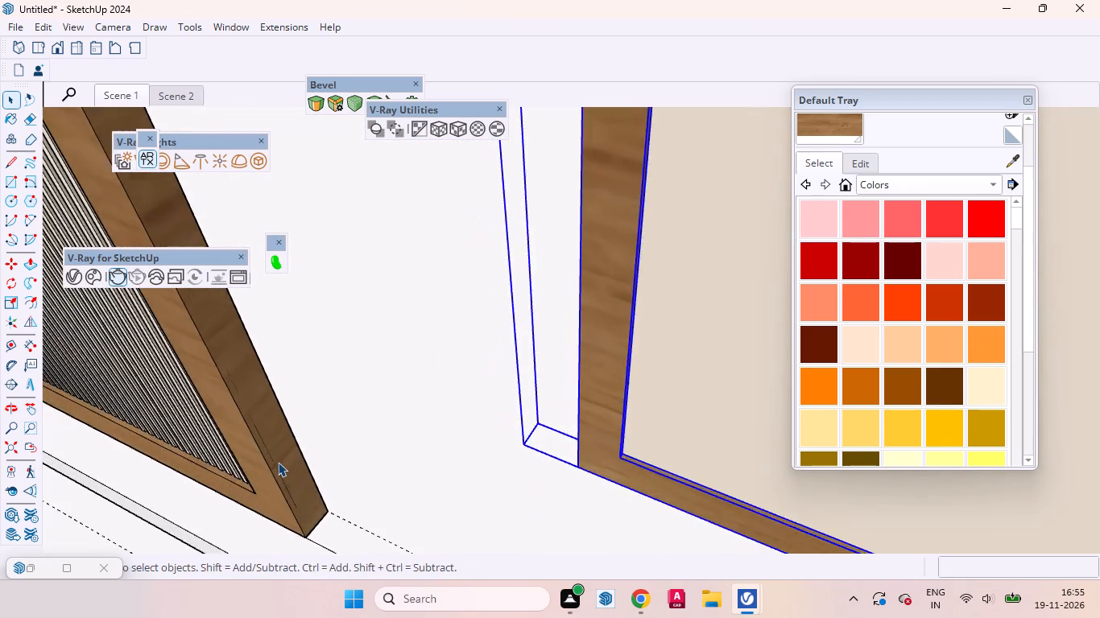
scroll(278, 462, "up", 5)
scroll(293, 508, "down", 4)
key("m")
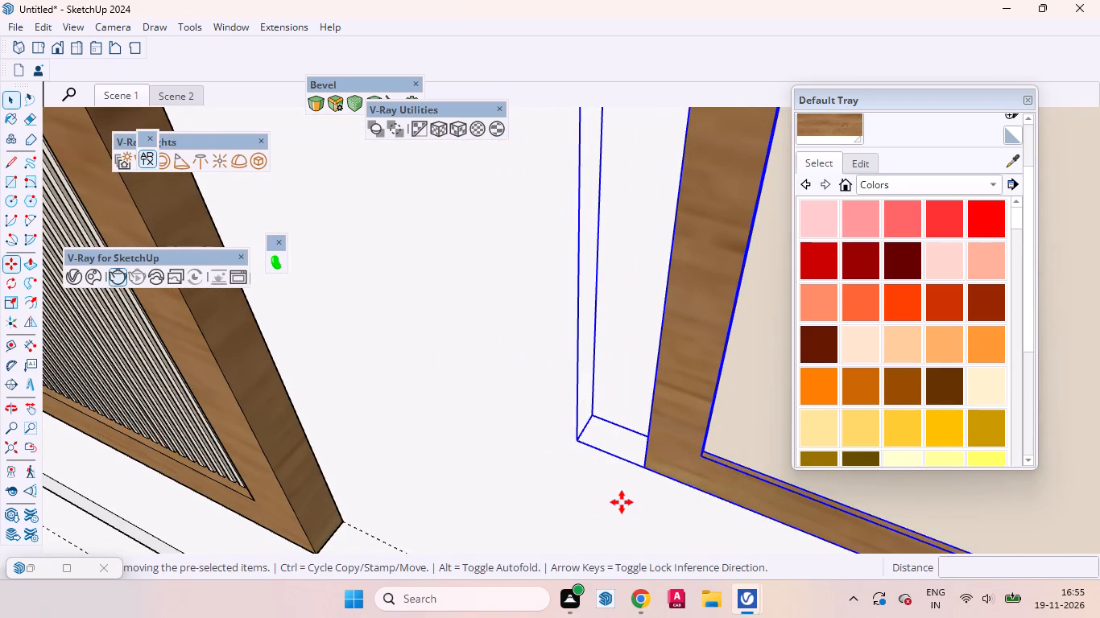
left_click(644, 466)
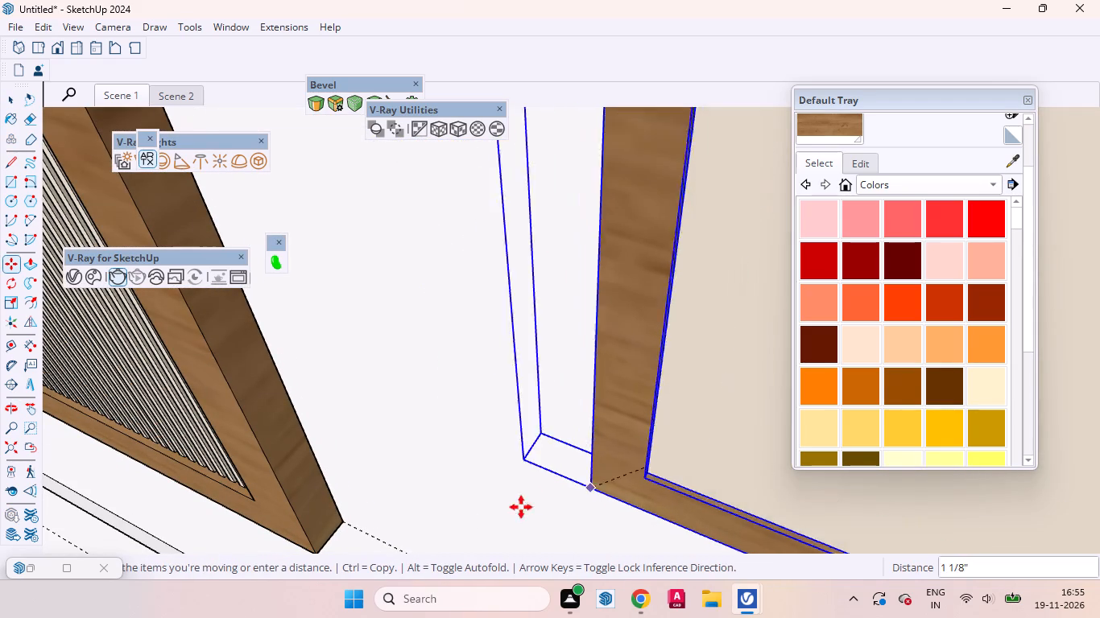
left_click(342, 522)
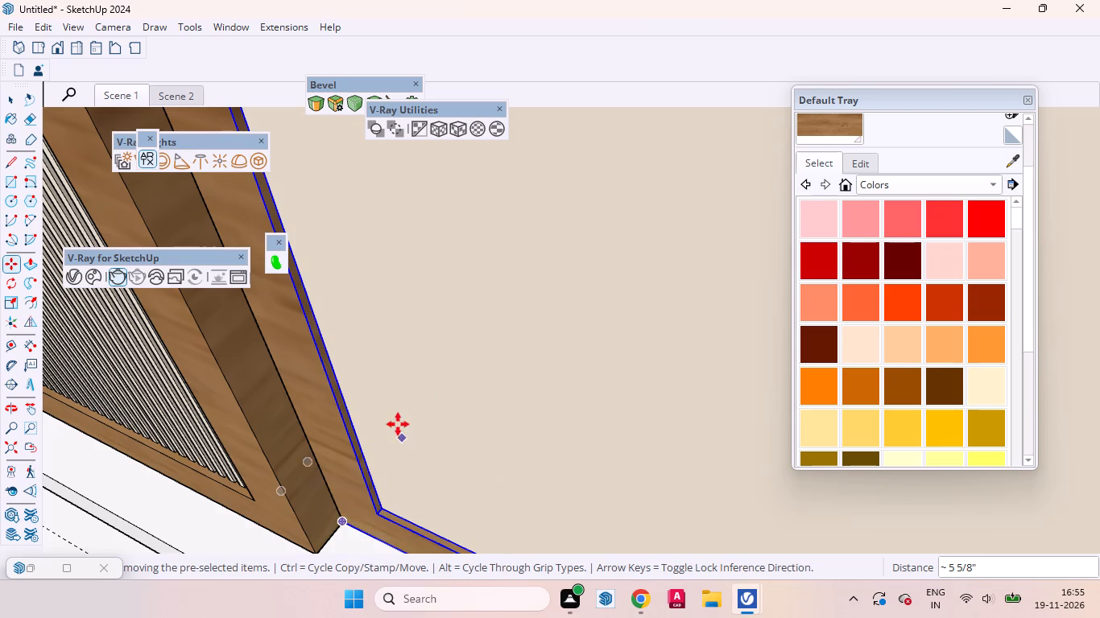
scroll(397, 412, "up", 1)
scroll(397, 412, "down", 1)
scroll(397, 412, "up", 1)
scroll(397, 410, "down", 20)
scroll(397, 410, "down", 8)
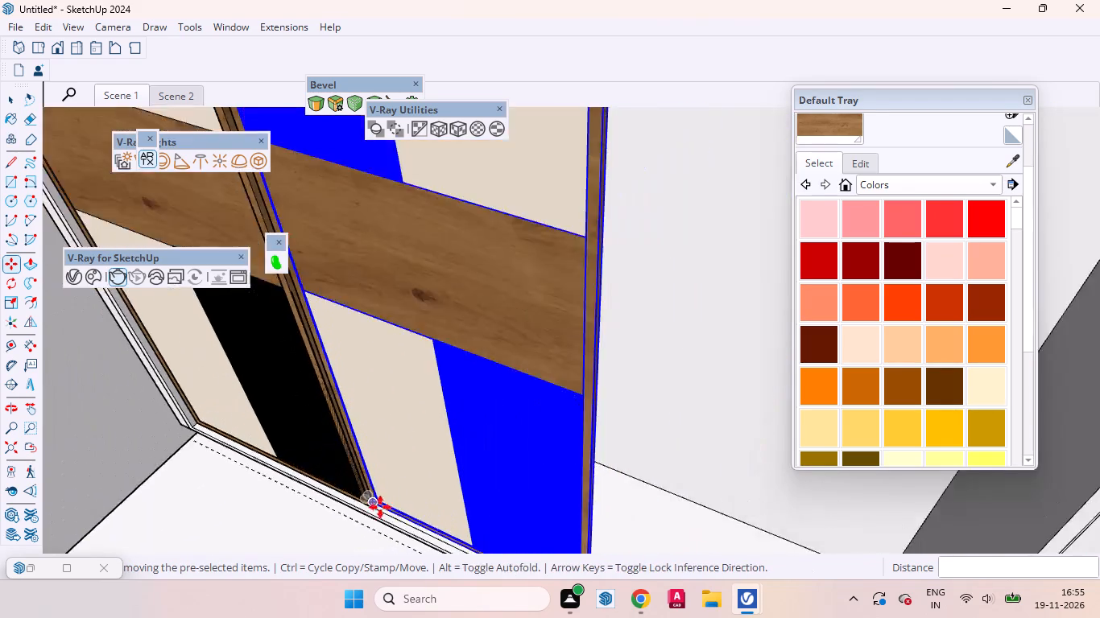
scroll(380, 507, "down", 11)
key("space")
left_click(612, 247)
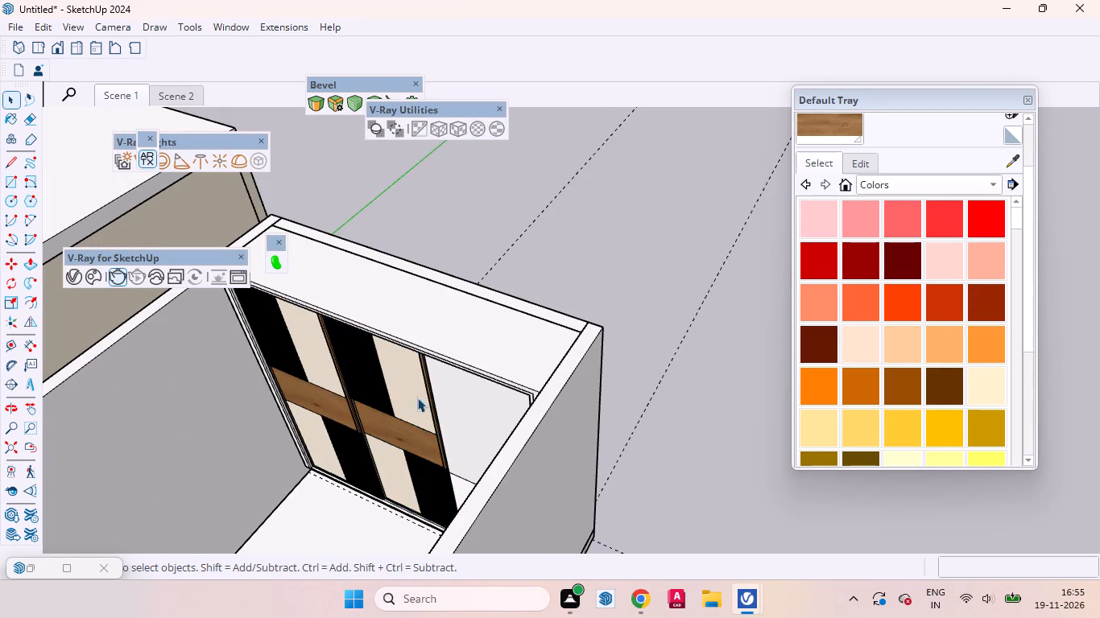
Flip the middle door across the opening's width so its black and cream panels mirror those of the first door.
middle_click_drag(404, 441, 531, 272)
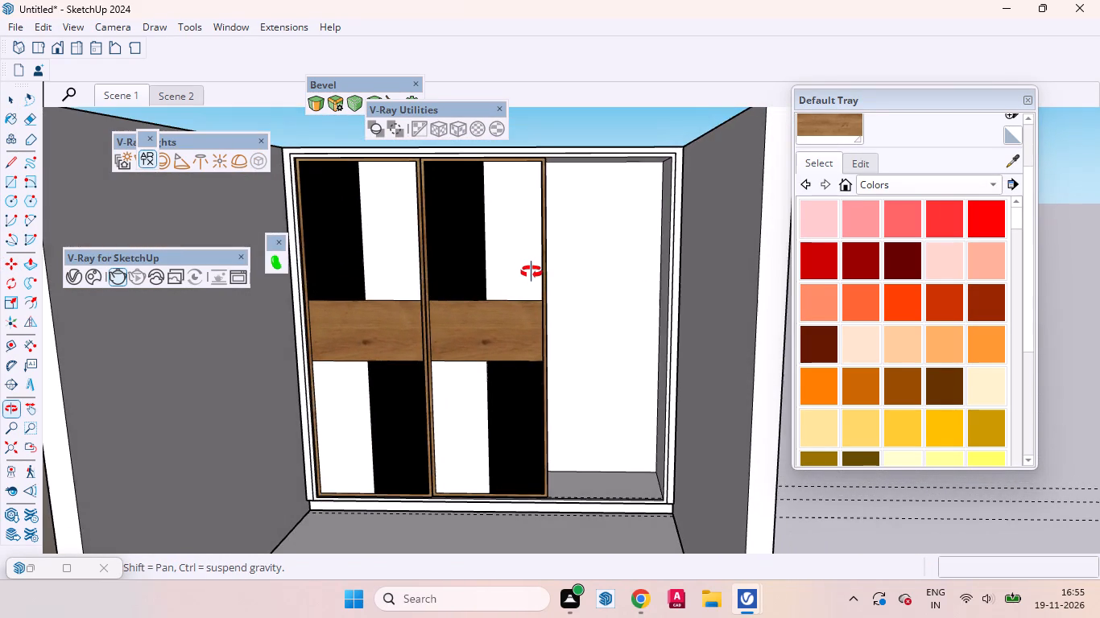
middle_click_drag(531, 272, 531, 273)
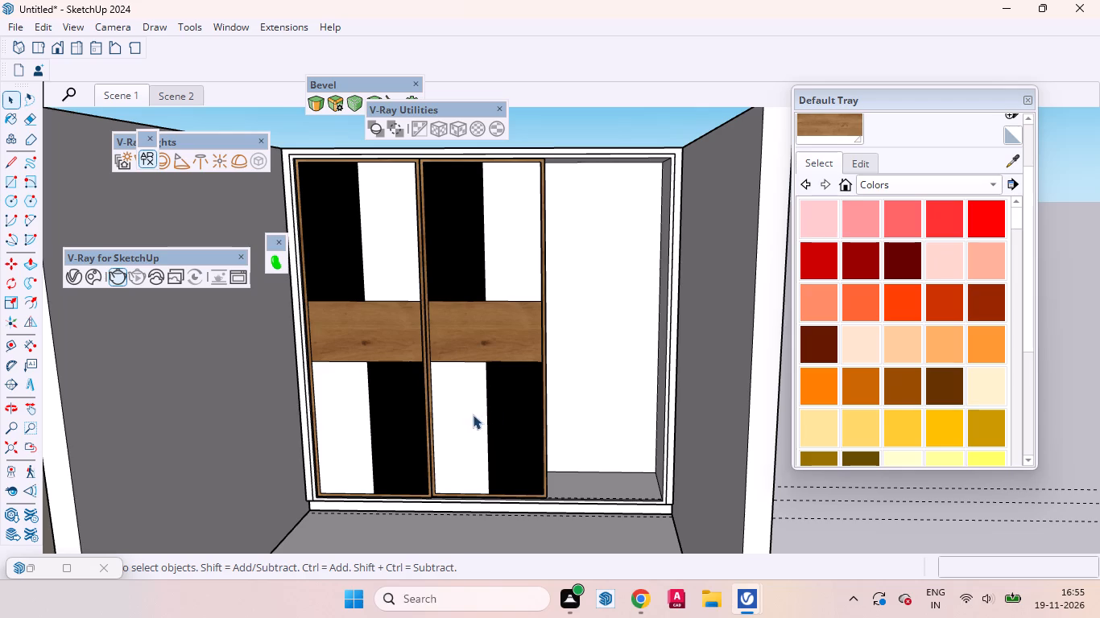
left_click(471, 414)
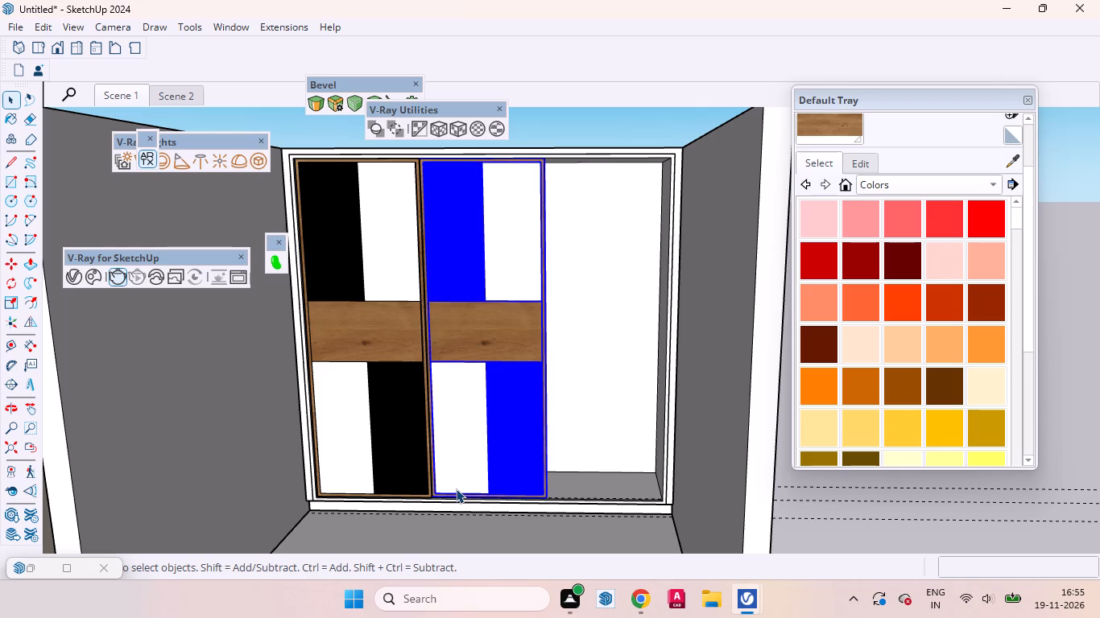
left_click(31, 322)
middle_click_drag(546, 338, 531, 519)
scroll(547, 414, "up", 6)
middle_click_drag(557, 433, 556, 545)
scroll(553, 317, "down", 4)
left_click(560, 517)
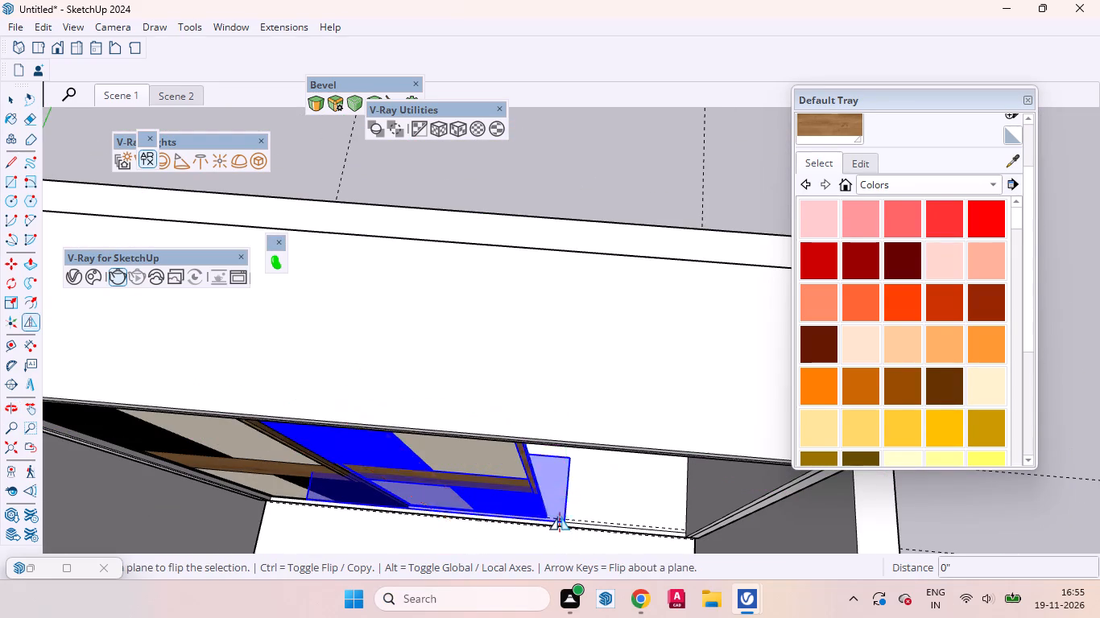
key("space")
scroll(594, 245, "down", 7)
middle_click_drag(501, 350, 502, 291)
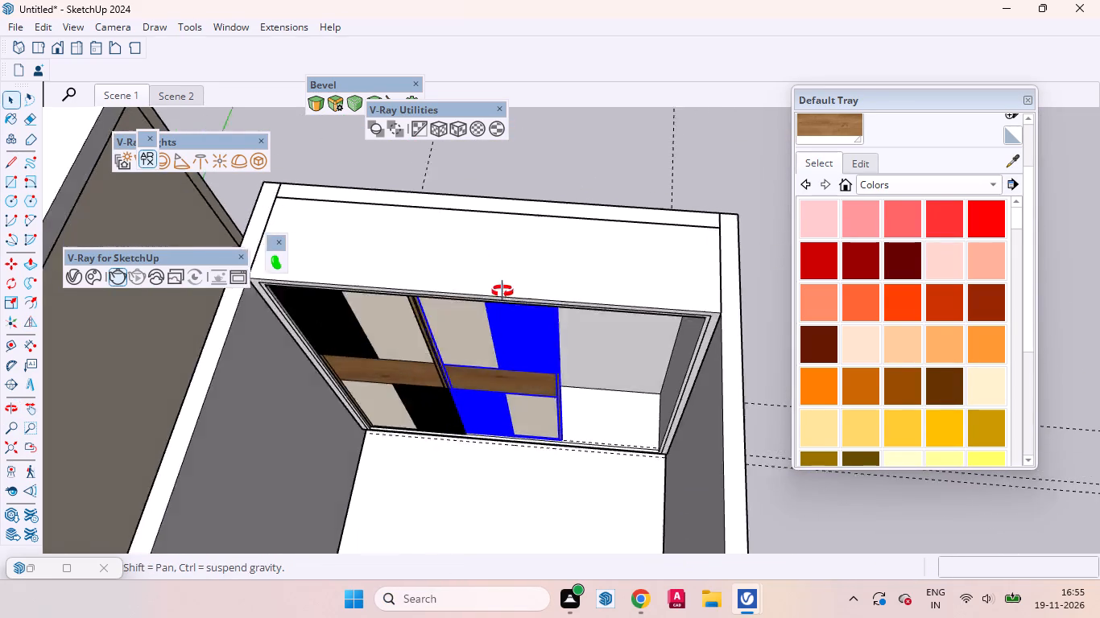
middle_click_drag(502, 291, 515, 165)
scroll(517, 352, "down", 1)
scroll(517, 359, "up", 1)
scroll(517, 366, "down", 2)
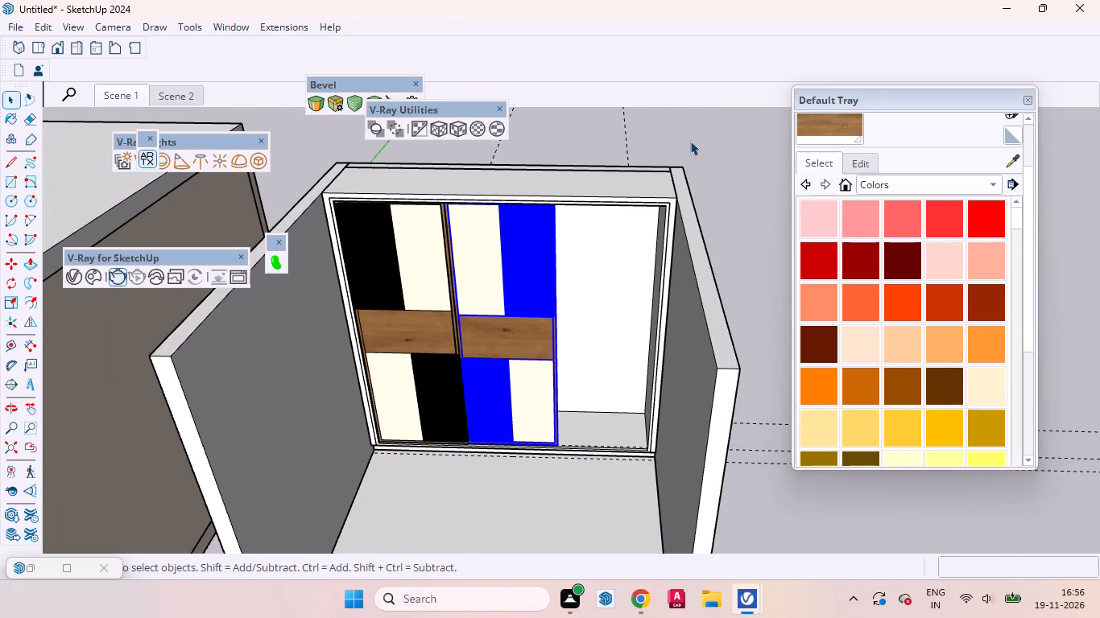
left_click(690, 141)
Copy the first door from its lower corner about 6' 4 3/16" along the wardrobe opening into the empty third section.
middle_click_drag(524, 338, 535, 262)
left_click(408, 363)
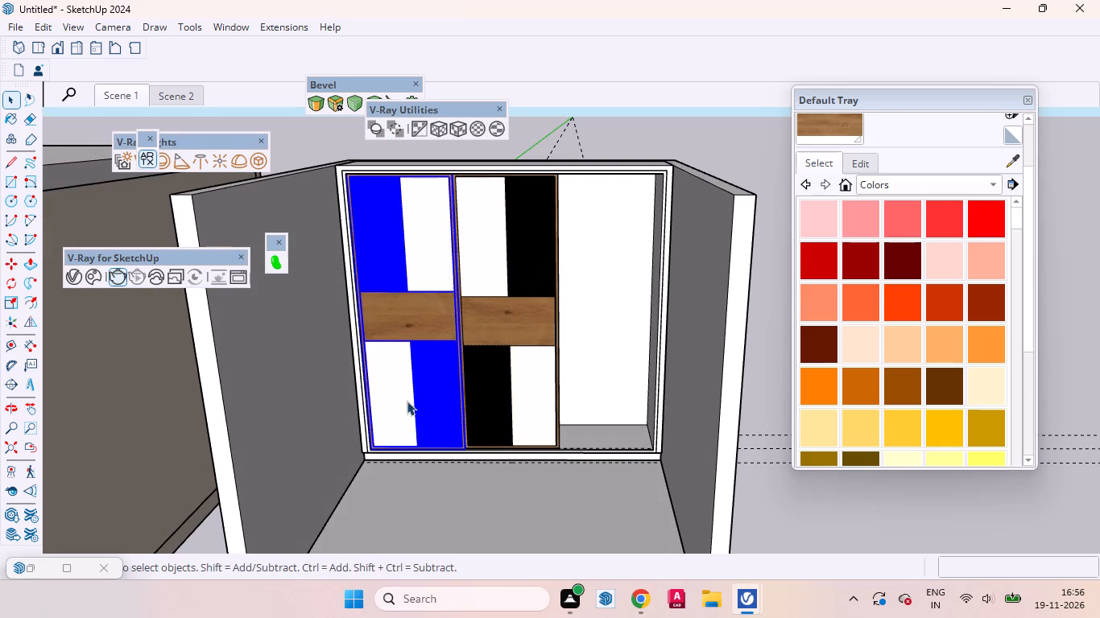
key("m")
scroll(398, 441, "up", 7)
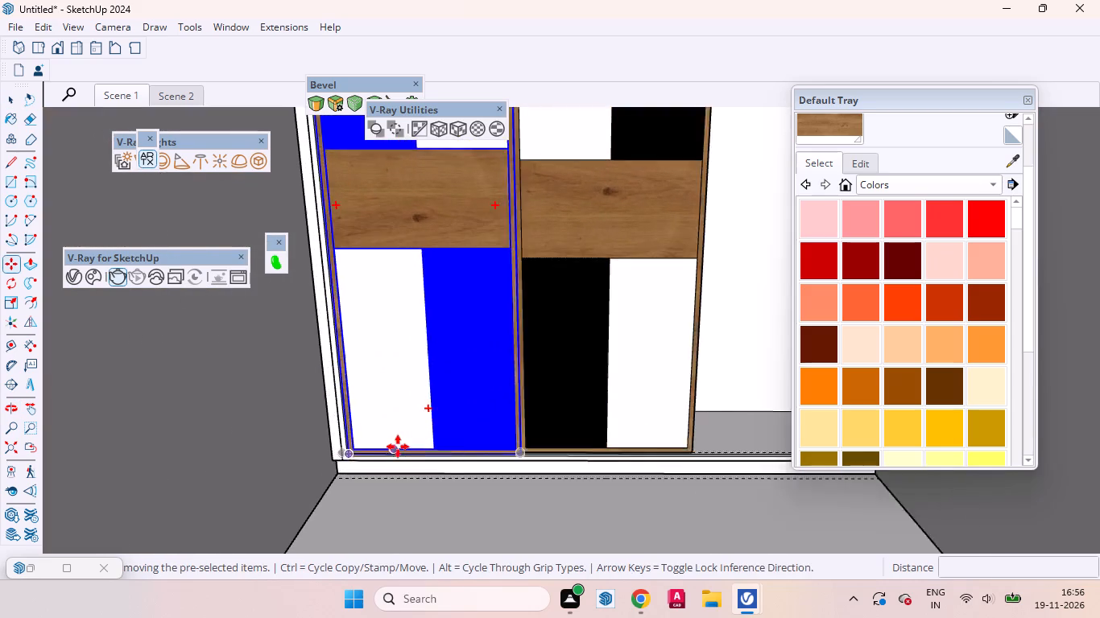
middle_click_drag(421, 451, 378, 537)
scroll(315, 441, "up", 14)
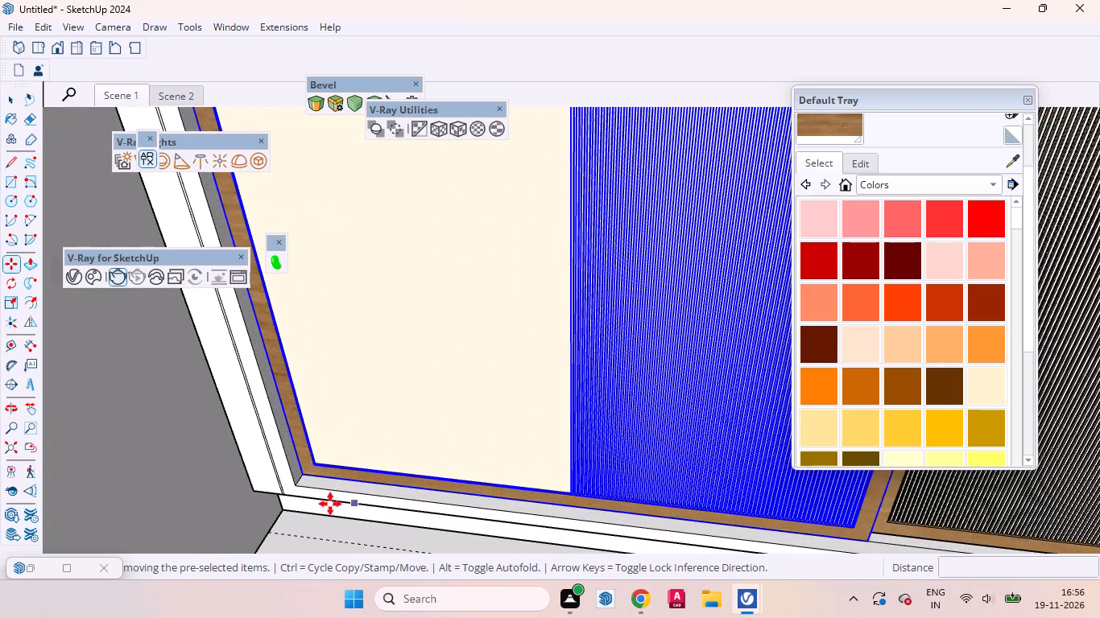
scroll(330, 504, "up", 6)
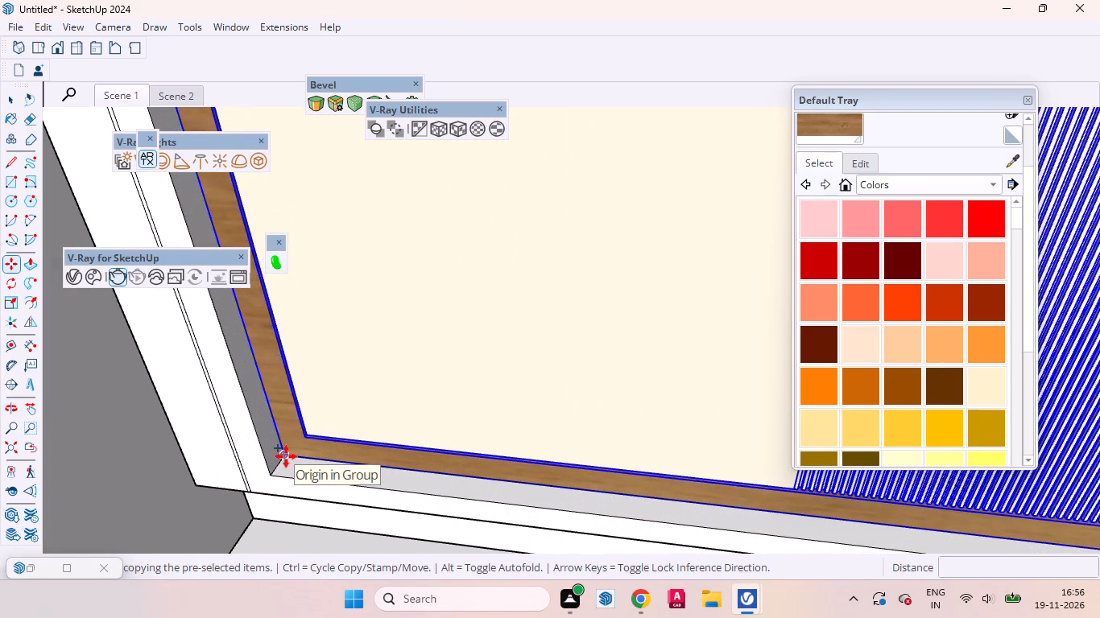
left_click(286, 456)
scroll(431, 474, "down", 15)
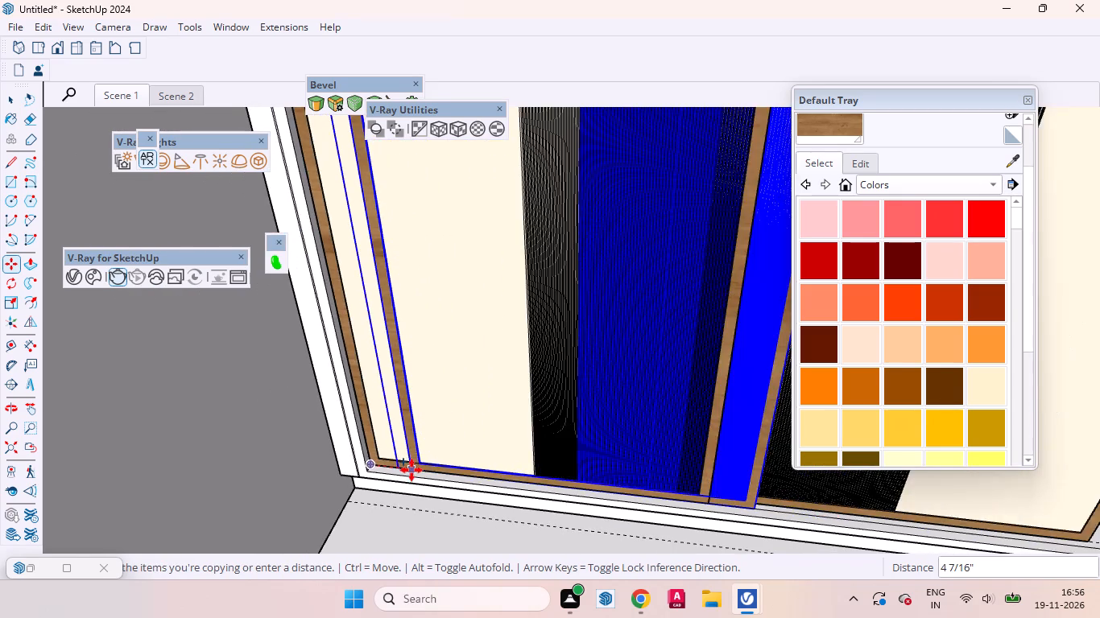
scroll(411, 471, "down", 11)
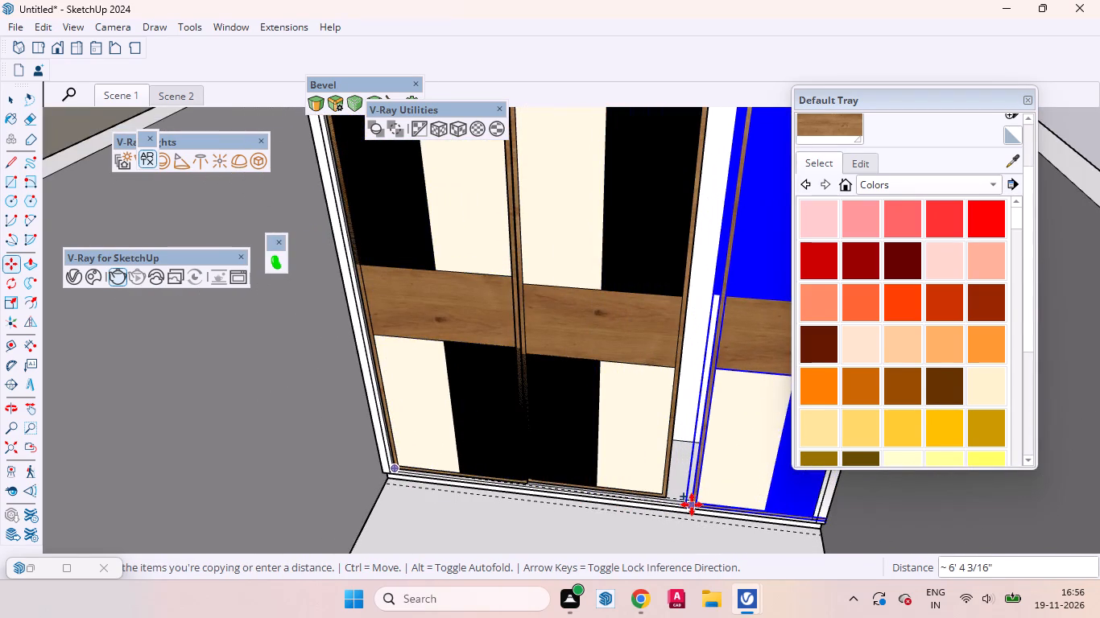
left_click(692, 505)
Move the third door about 6 3/8" so its lower rear corner meets the middle door's lower front corner.
scroll(680, 499, "up", 9)
middle_click_drag(672, 520, 812, 567)
scroll(805, 558, "up", 1)
scroll(587, 401, "down", 7)
scroll(672, 428, "up", 14)
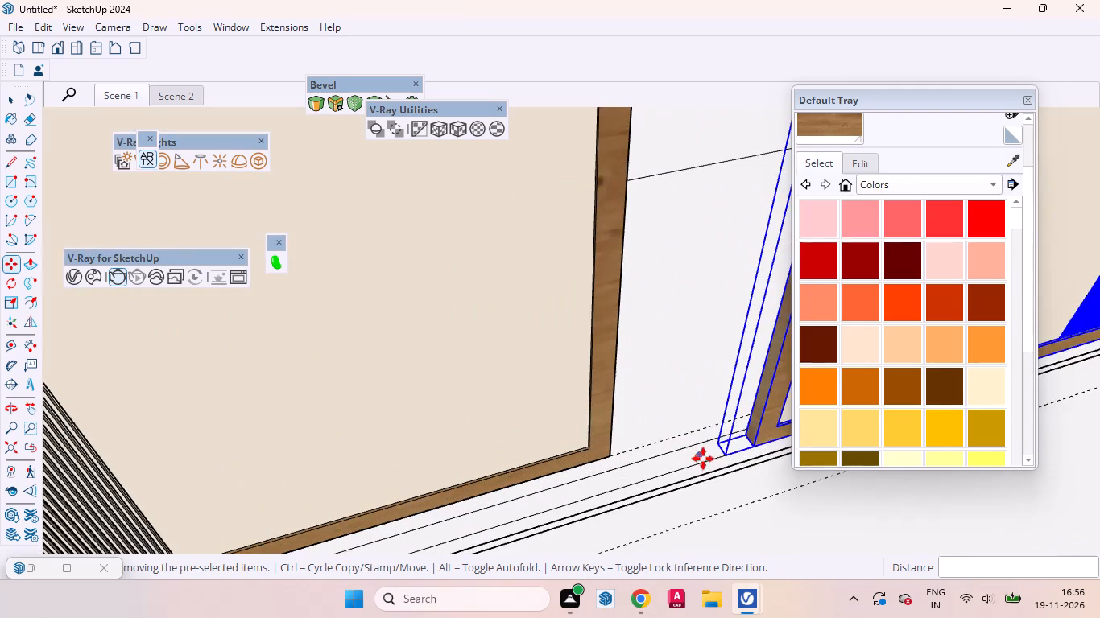
middle_click_drag(741, 467, 751, 473)
scroll(746, 455, "up", 3)
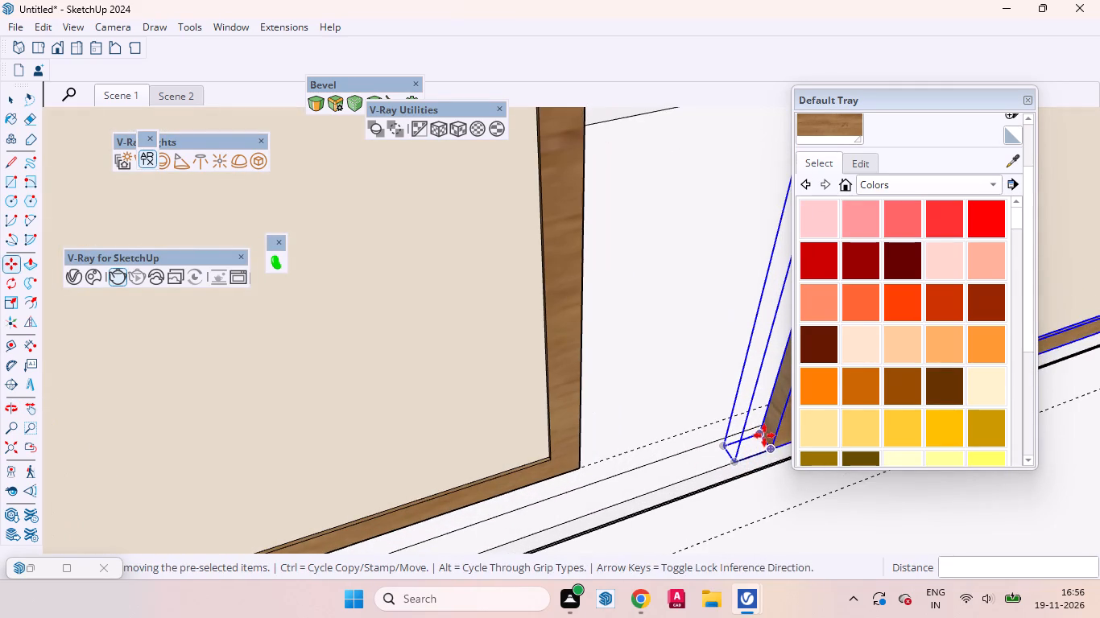
left_click(759, 435)
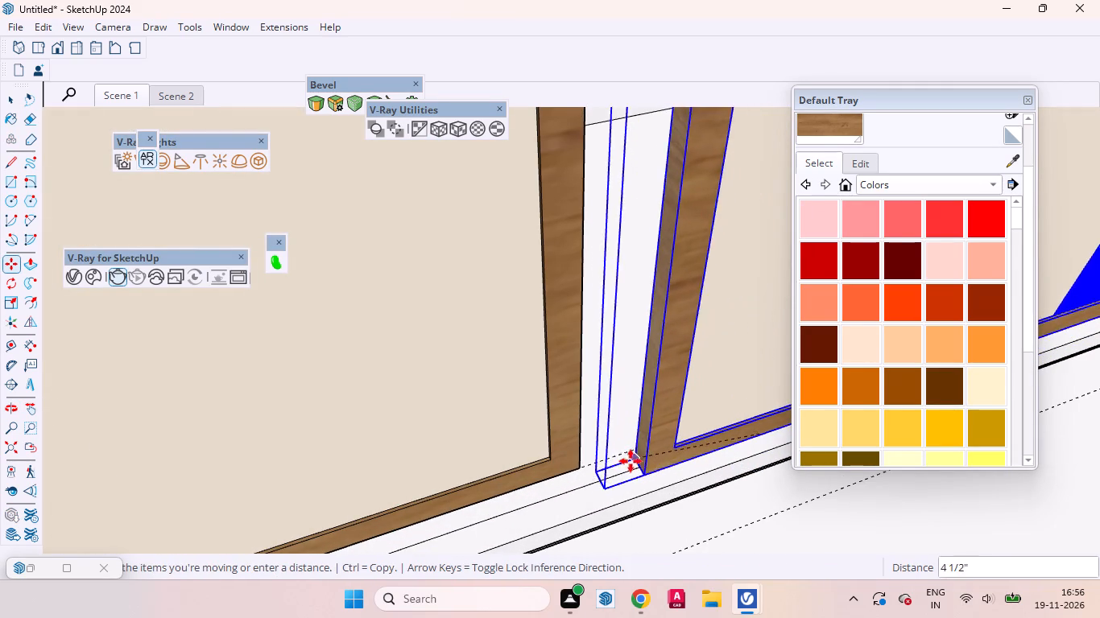
left_click(584, 468)
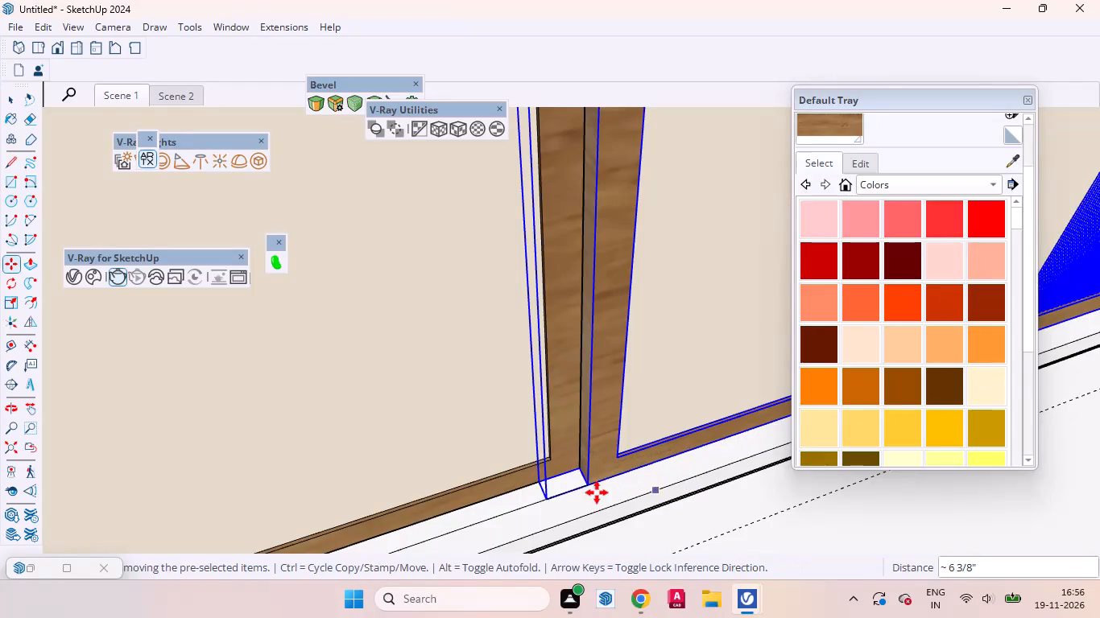
key("space")
scroll(507, 470, "down", 20)
scroll(476, 499, "up", 1)
scroll(476, 499, "down", 2)
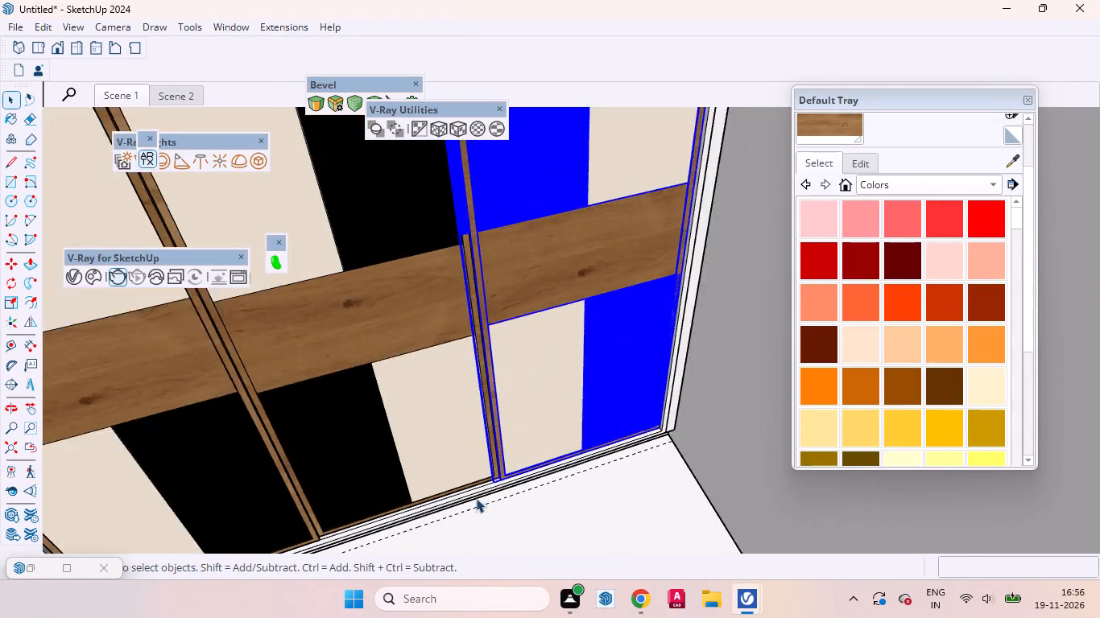
scroll(476, 498, "down", 9)
middle_click_drag(485, 483, 392, 274)
left_click(644, 328)
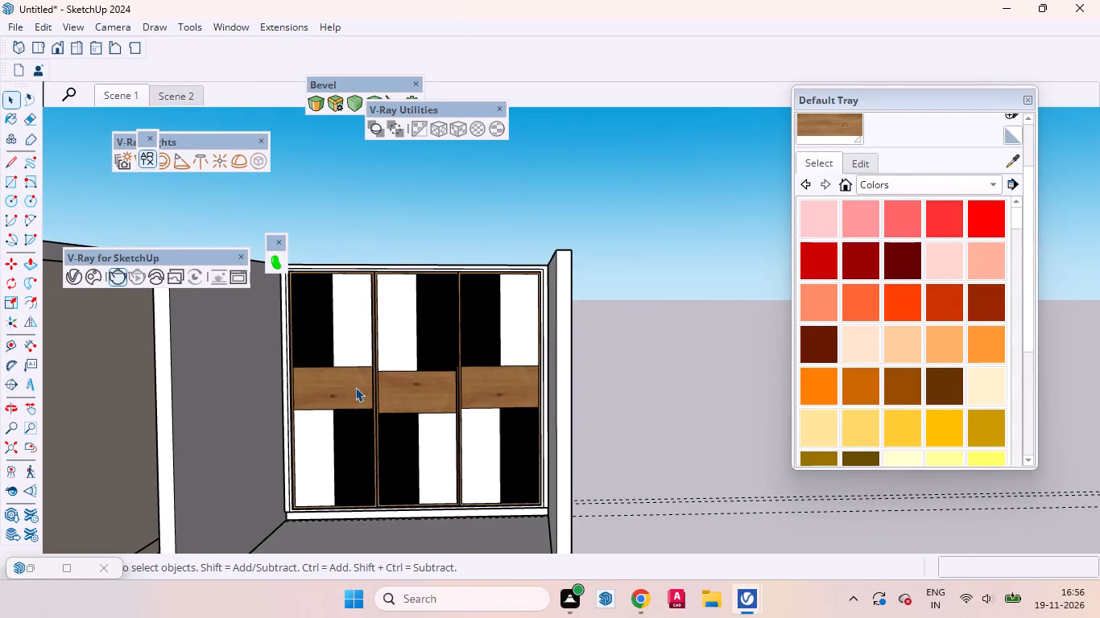
Inspect the three wardrobe doors from the front and along the base, checking how their frames and wood bands line up.
middle_click_drag(283, 413, 322, 562)
scroll(536, 227, "down", 7)
middle_click_drag(527, 360, 478, 275)
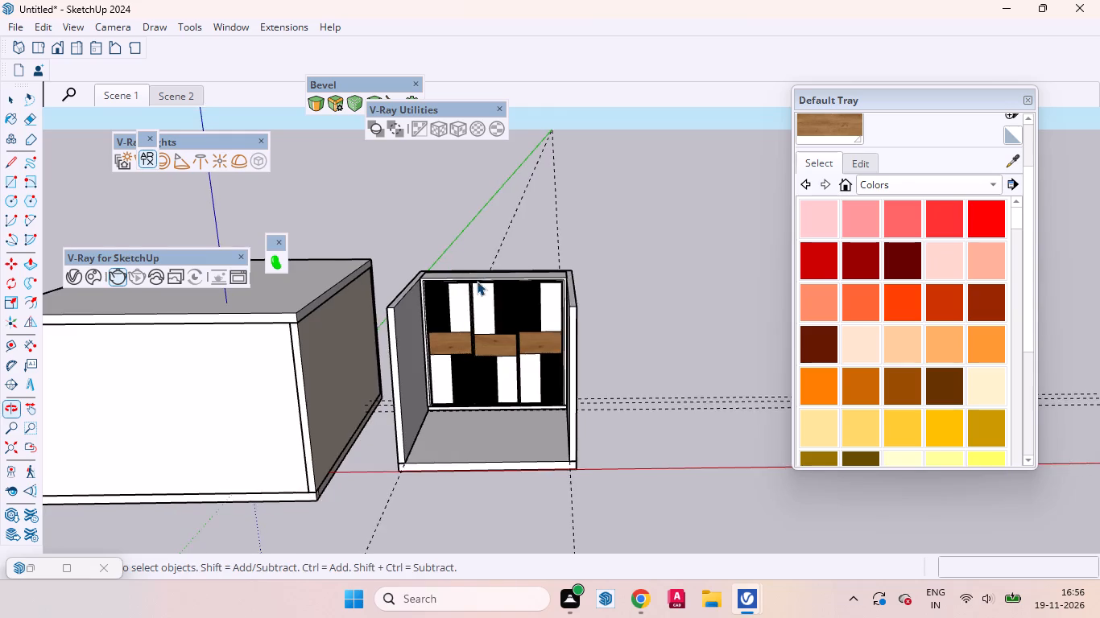
scroll(477, 282, "up", 15)
scroll(593, 295, "down", 8)
scroll(527, 398, "up", 4)
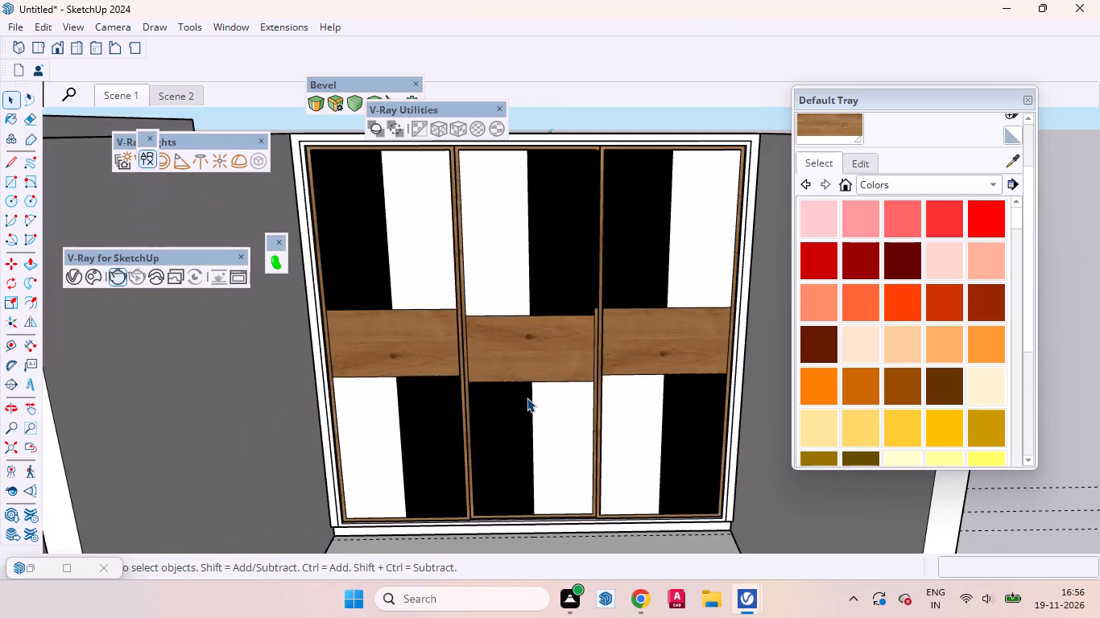
middle_click_drag(522, 393, 598, 395)
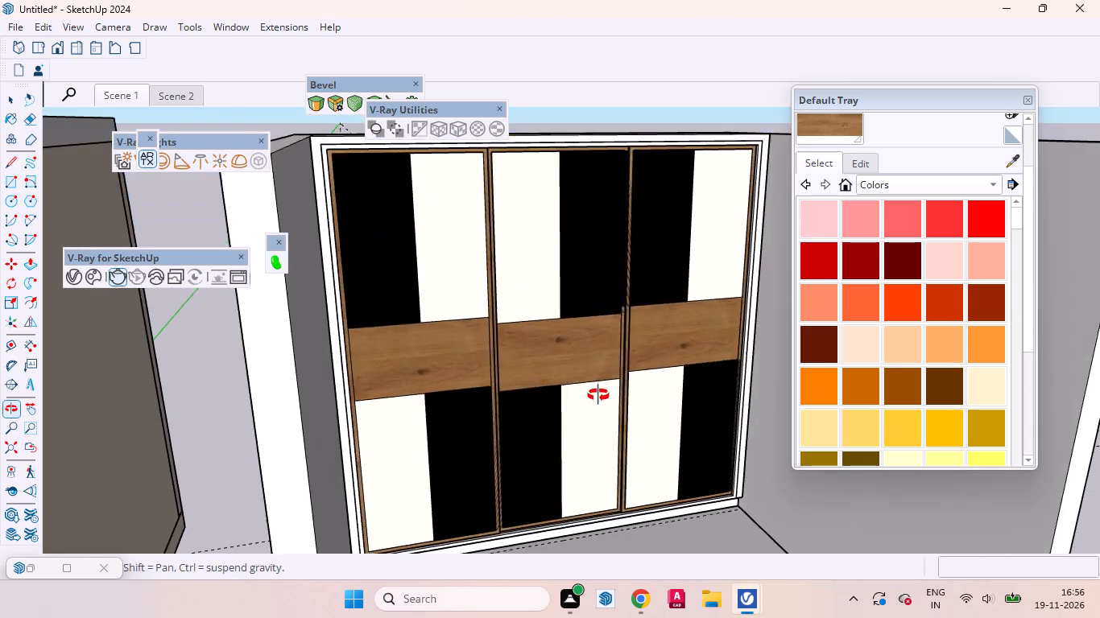
middle_click_drag(598, 395, 533, 367)
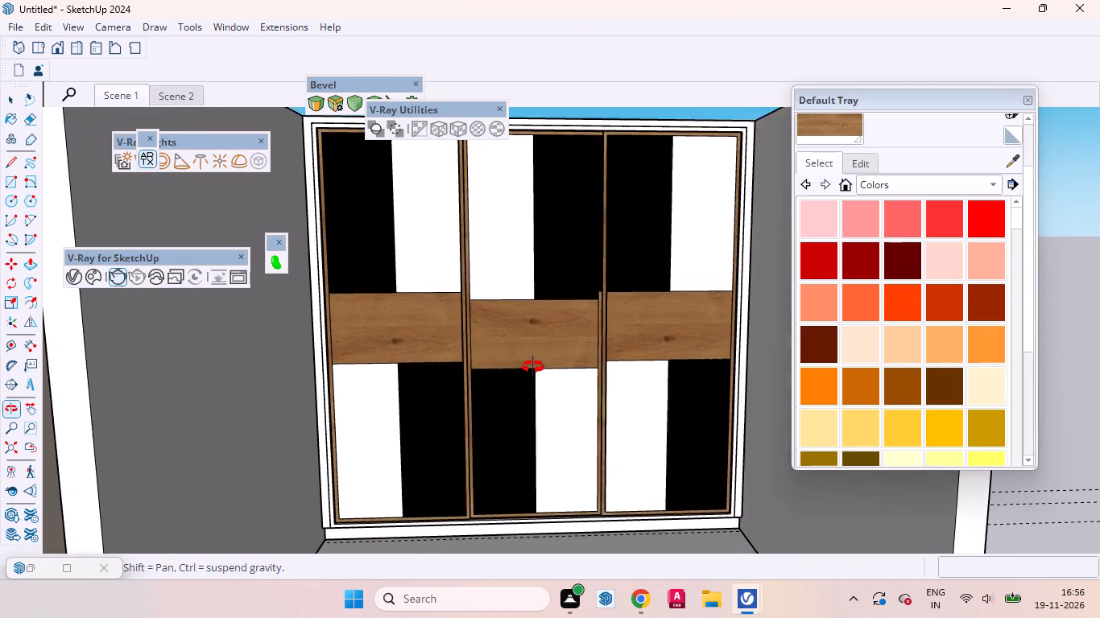
middle_click_drag(533, 367, 517, 364)
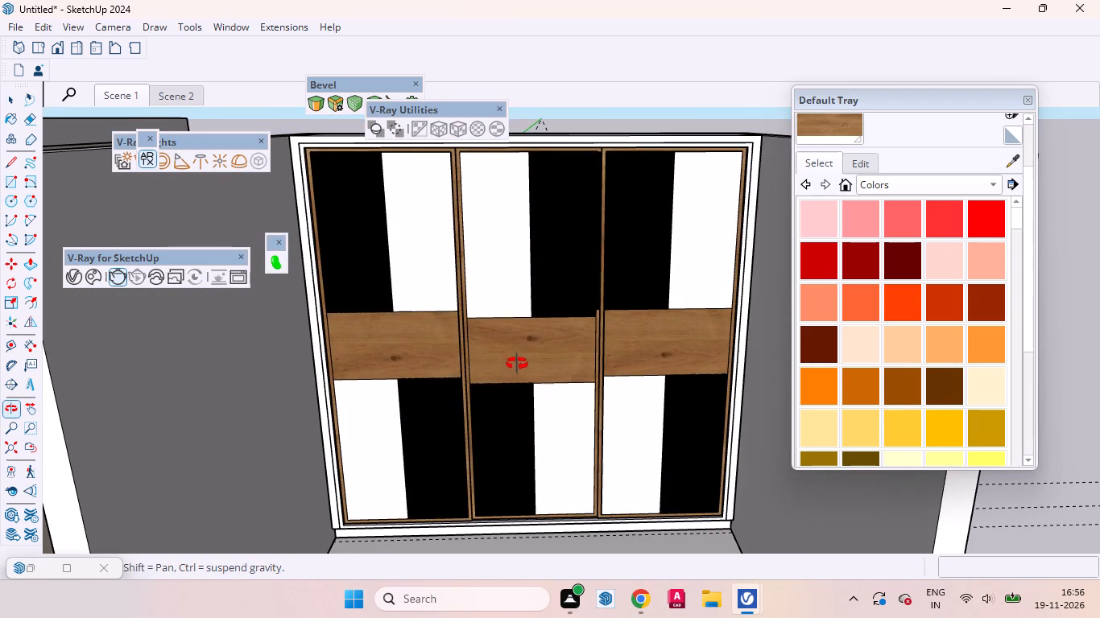
middle_click_drag(517, 364, 516, 345)
scroll(472, 334, "up", 12)
middle_click_drag(585, 392, 497, 418)
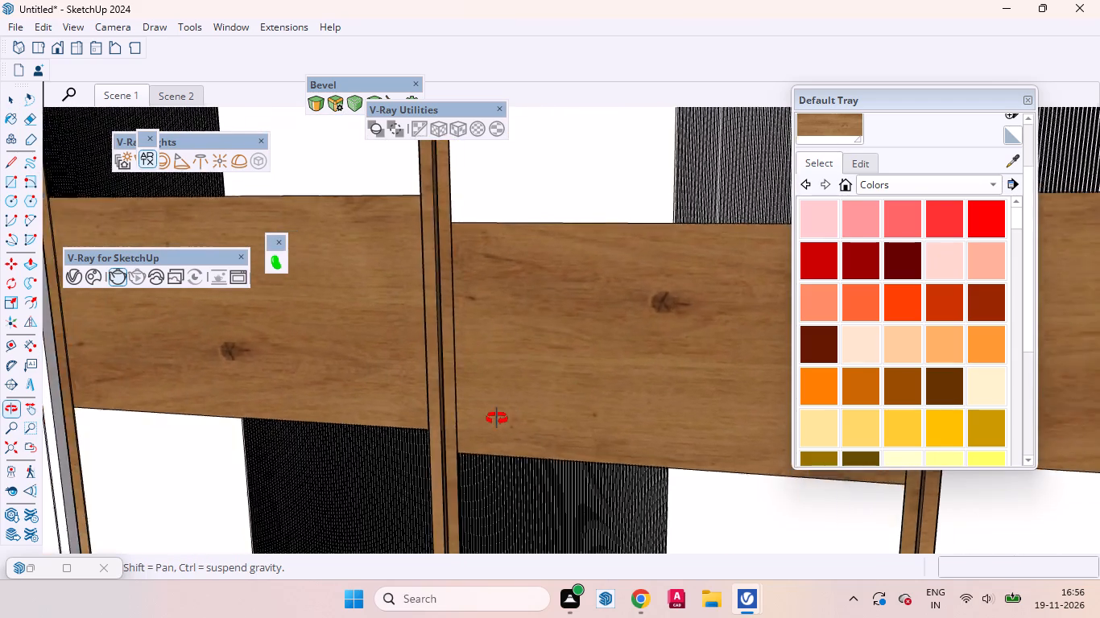
middle_click_drag(497, 418, 552, 435)
scroll(478, 422, "up", 1)
scroll(569, 292, "down", 3)
scroll(569, 292, "up", 1)
scroll(569, 292, "down", 1)
scroll(569, 292, "up", 1)
scroll(569, 292, "down", 7)
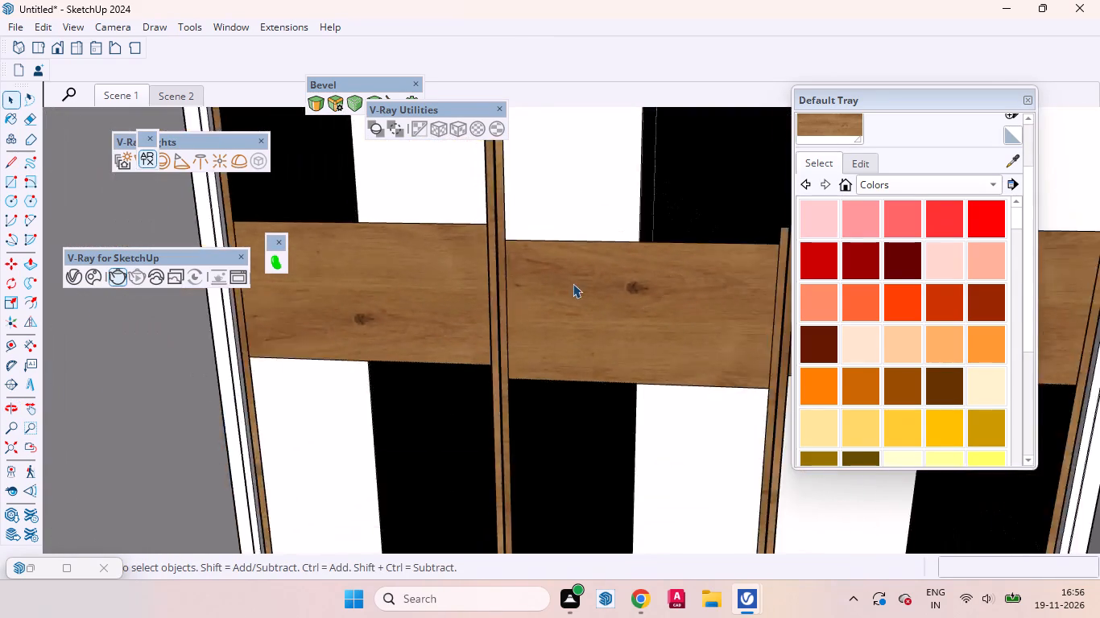
scroll(573, 283, "down", 7)
scroll(585, 460, "up", 20)
scroll(585, 460, "up", 2)
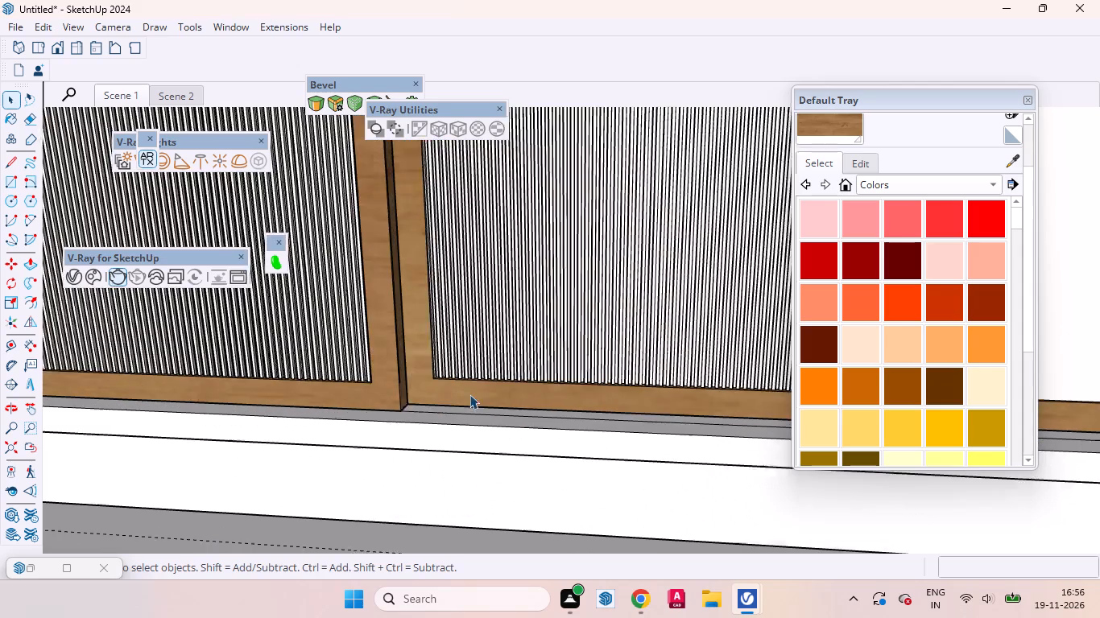
middle_click_drag(469, 404, 443, 554)
scroll(485, 538, "down", 7)
scroll(481, 544, "up", 1)
scroll(481, 544, "down", 2)
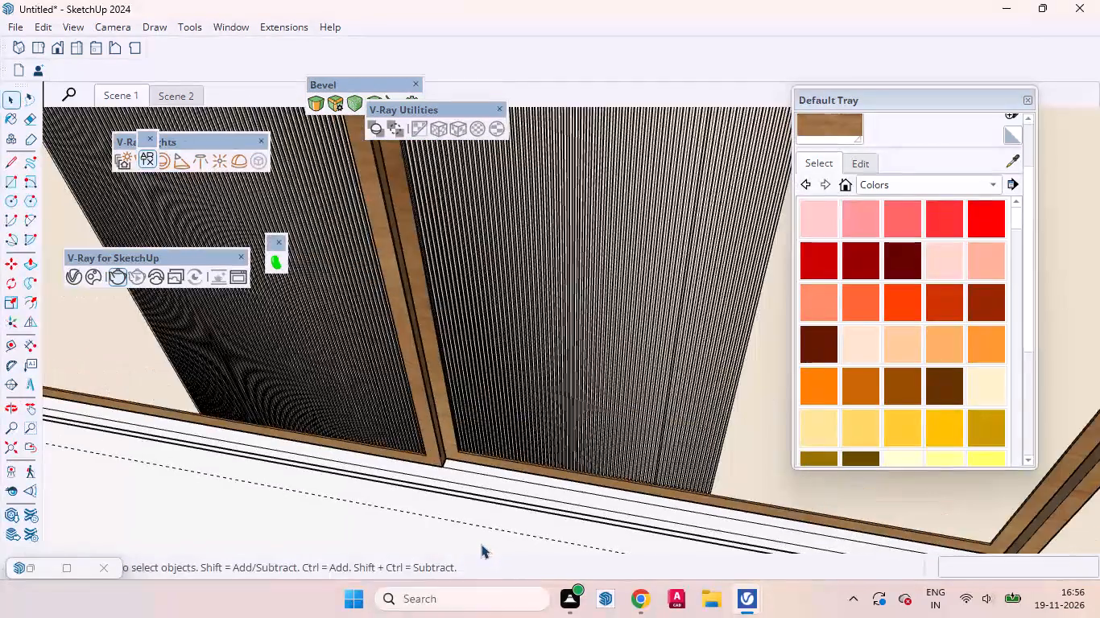
scroll(481, 544, "down", 12)
middle_click_drag(512, 525, 529, 393)
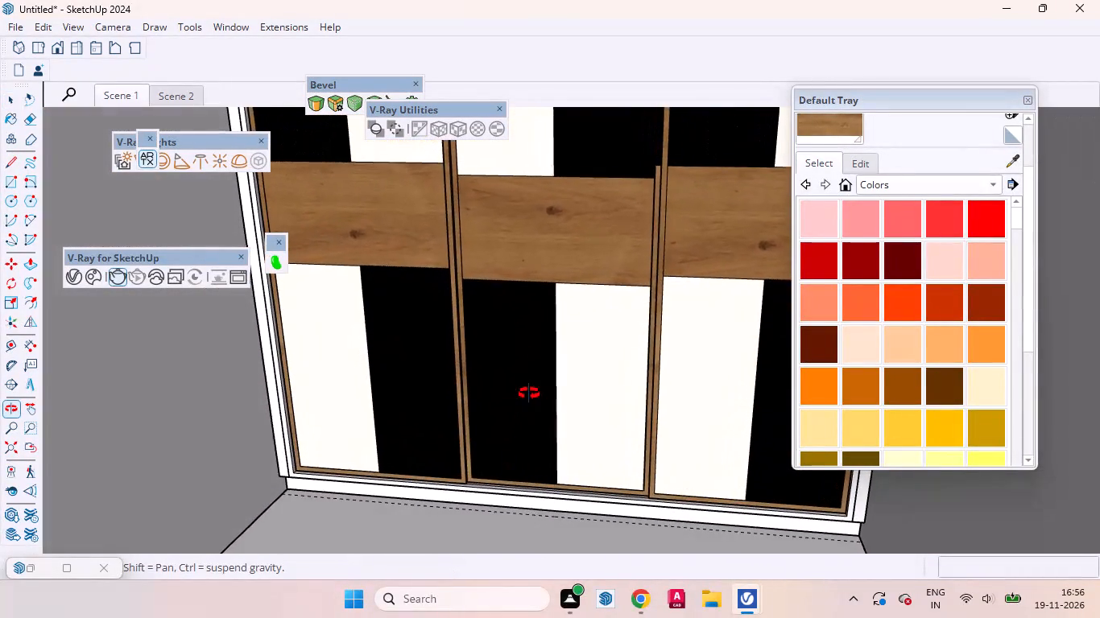
middle_click_drag(529, 393, 535, 409)
Examine the joint between the middle and third doors, especially the ribbed upper panel against the middle door's oak frame.
scroll(724, 204, "up", 11)
middle_click_drag(606, 223, 657, 250)
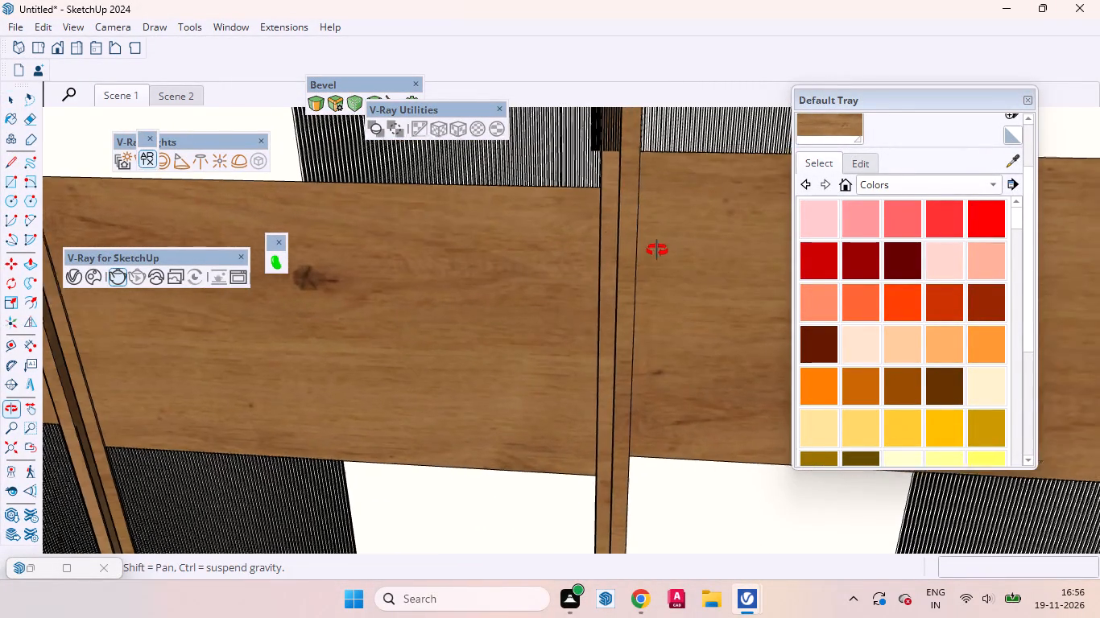
middle_click_drag(657, 250, 664, 328)
scroll(593, 346, "down", 8)
scroll(599, 201, "up", 10)
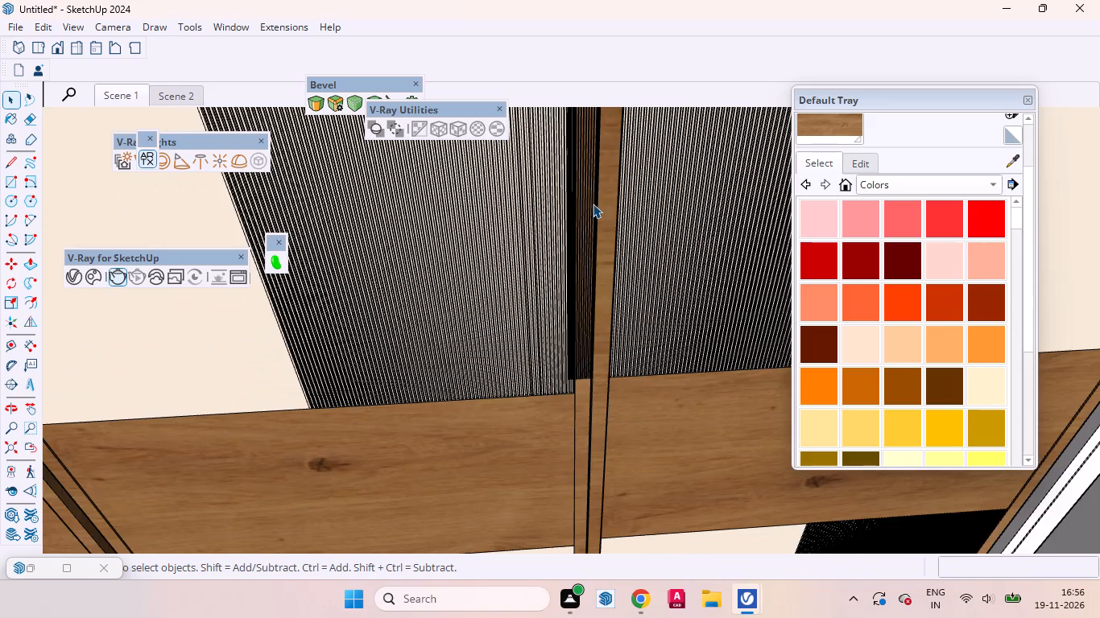
scroll(593, 204, "up", 8)
middle_click_drag(586, 273, 559, 229)
scroll(558, 234, "down", 11)
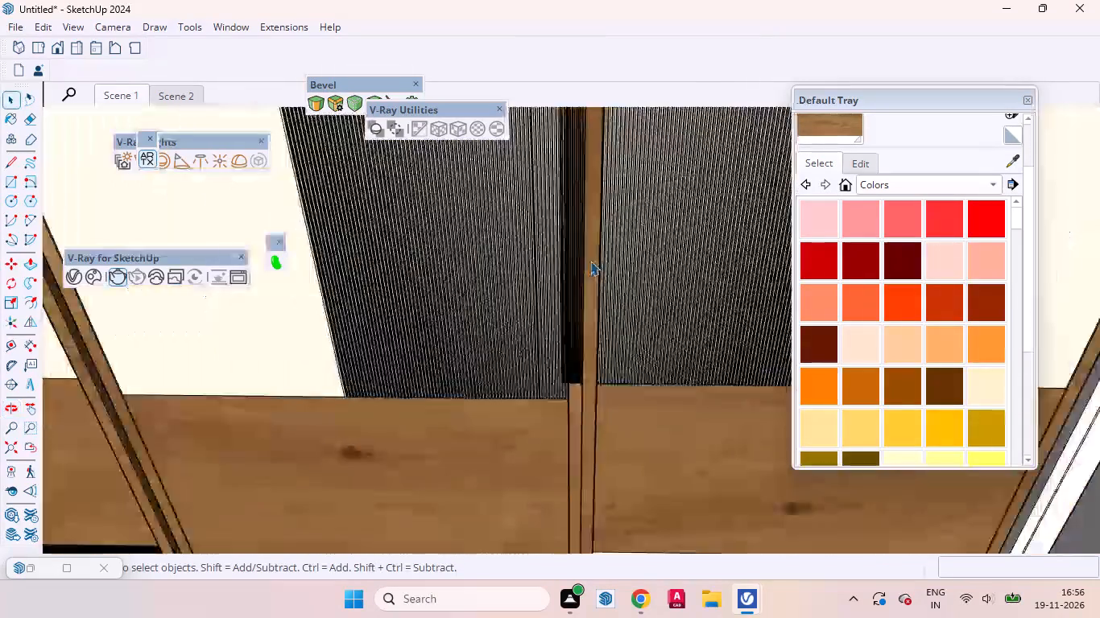
scroll(590, 261, "down", 17)
scroll(610, 247, "up", 1)
scroll(610, 247, "down", 2)
scroll(534, 303, "up", 10)
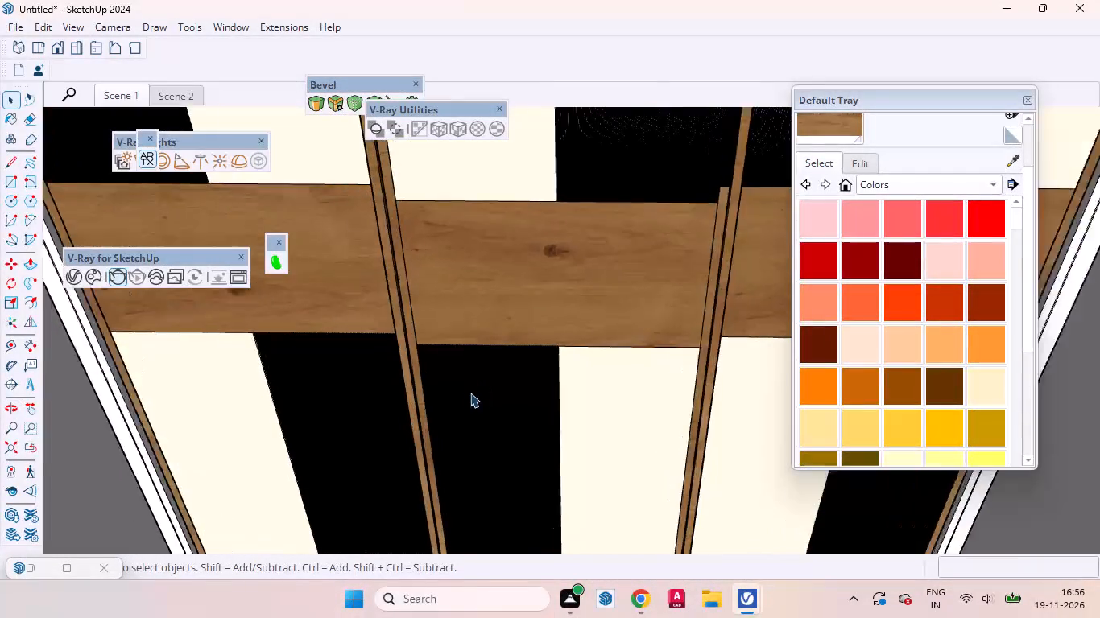
scroll(470, 393, "up", 1)
scroll(457, 398, "down", 12)
left_click(473, 270)
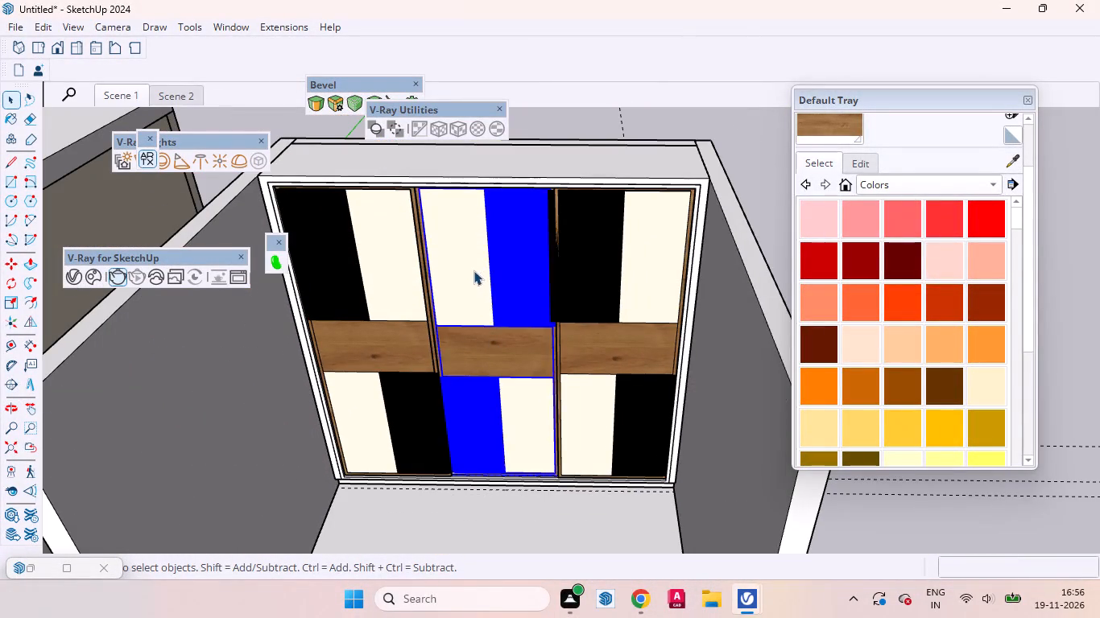
scroll(545, 275, "up", 9)
scroll(570, 365, "down", 4)
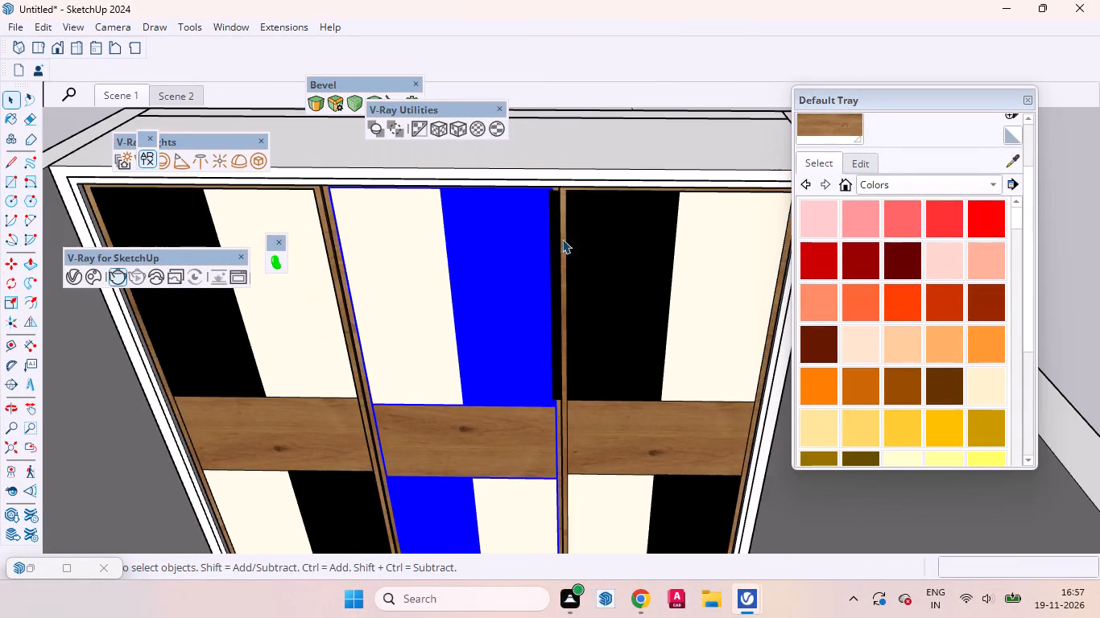
scroll(556, 198, "up", 20)
scroll(556, 198, "up", 7)
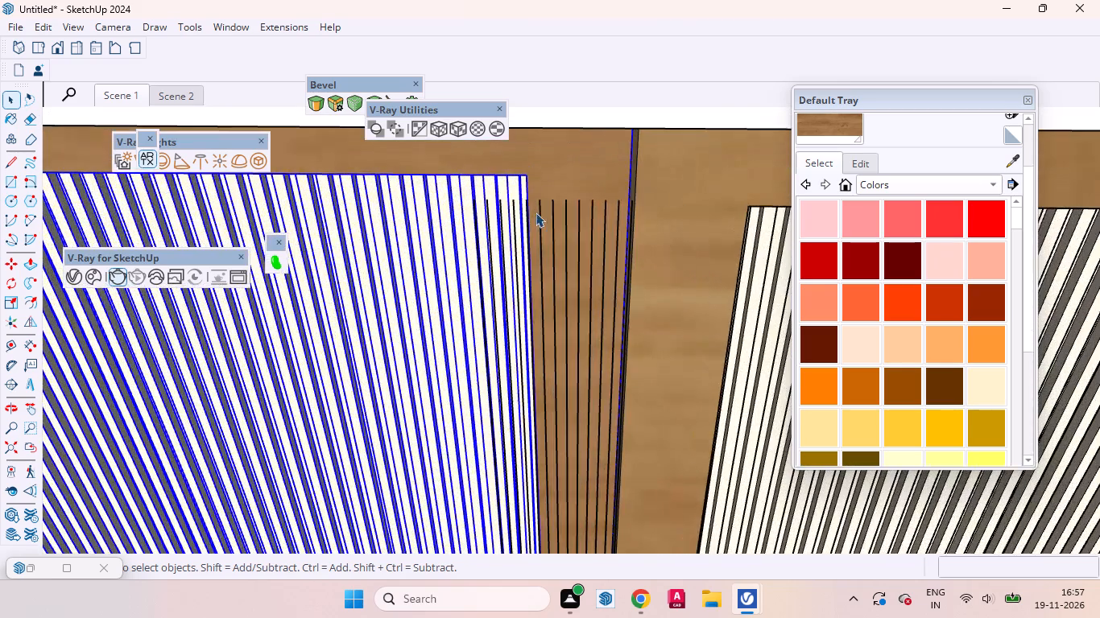
Open the third door's group and delete the ten stray vertical lines crossing the oak frame at its joint with the middle door.
middle_click_drag(554, 217, 686, 217)
scroll(608, 210, "up", 2)
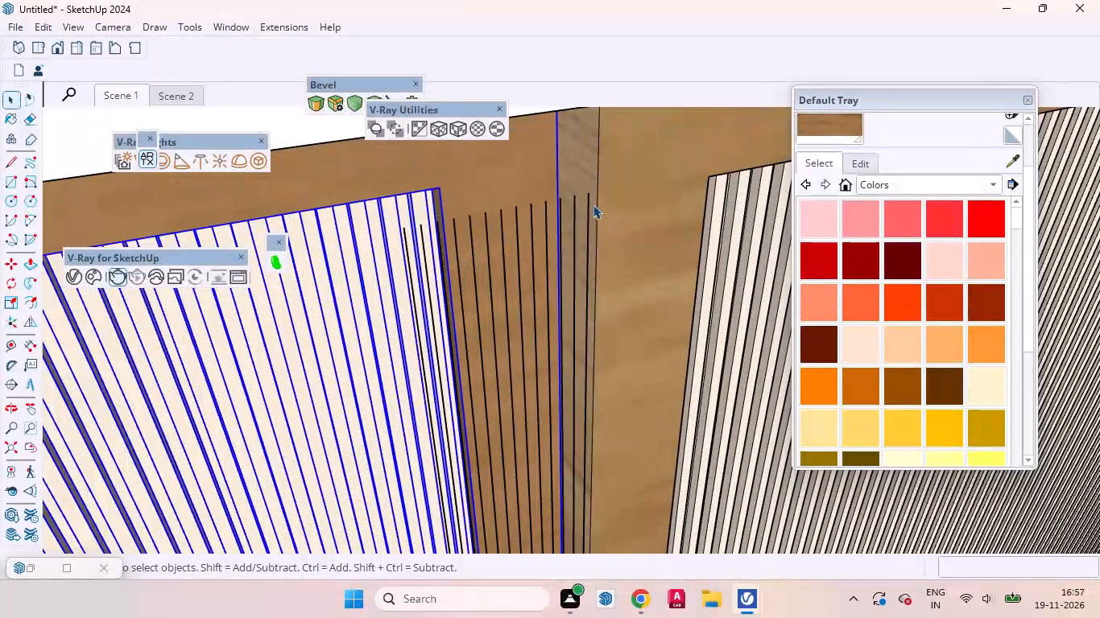
left_click(589, 201)
double_click(589, 201)
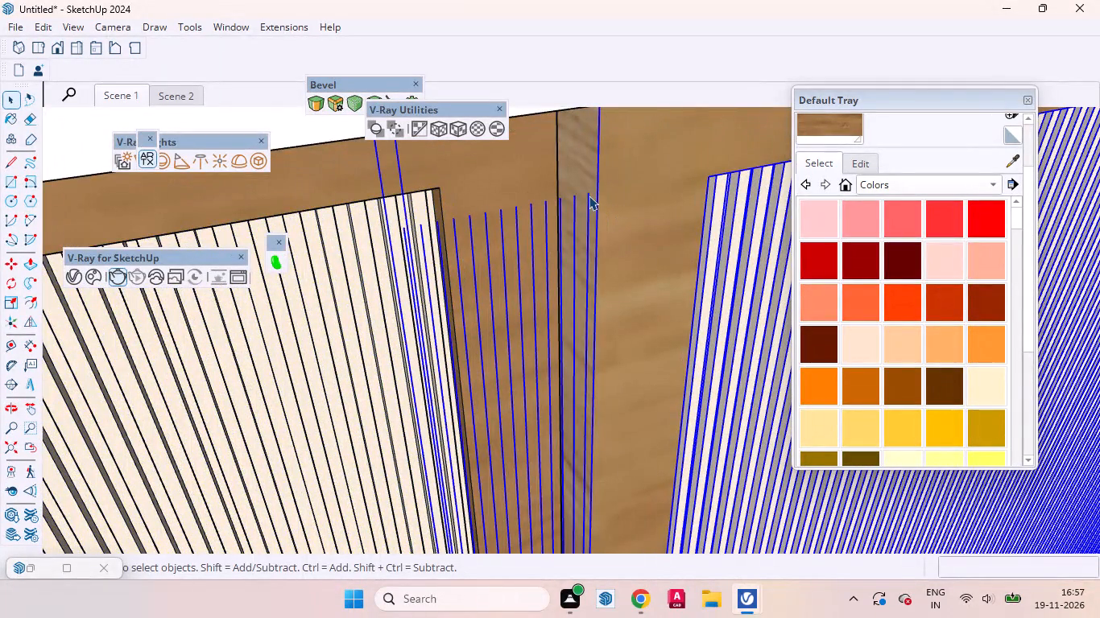
left_click(588, 207)
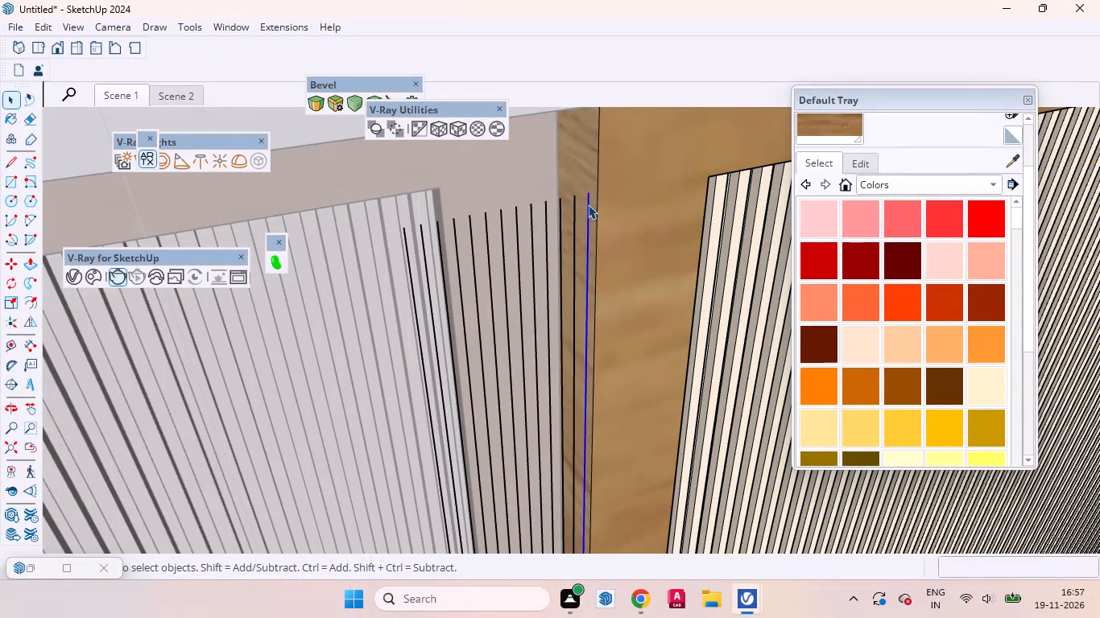
key("Delete")
left_click(573, 217)
key("Delete")
left_click(560, 222)
key("Delete")
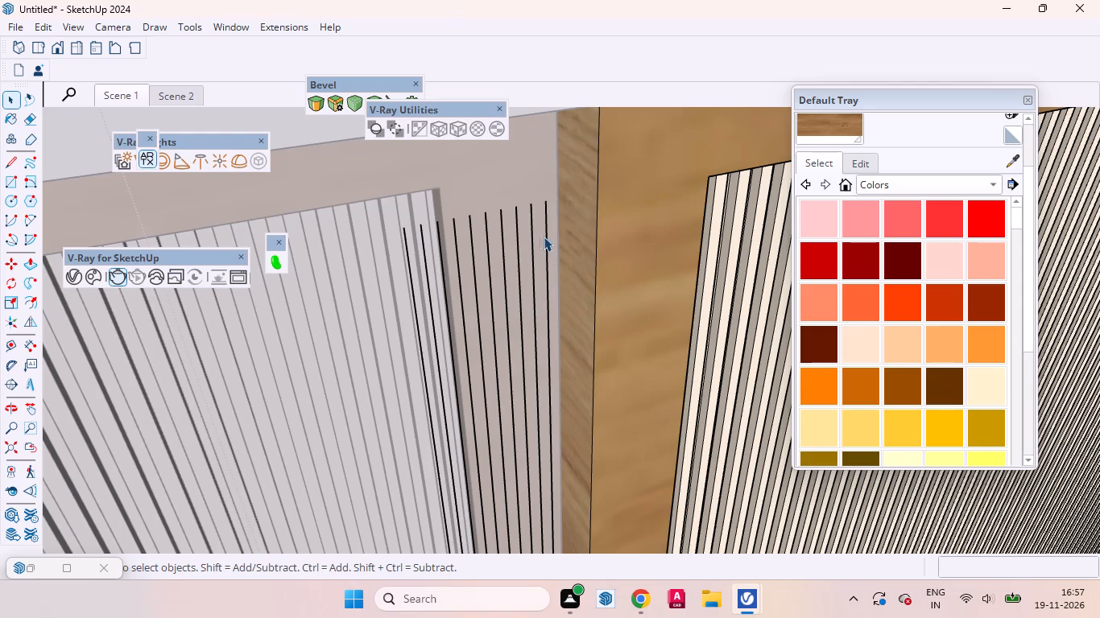
left_click(544, 229)
key("Delete")
left_click(531, 230)
key("Delete")
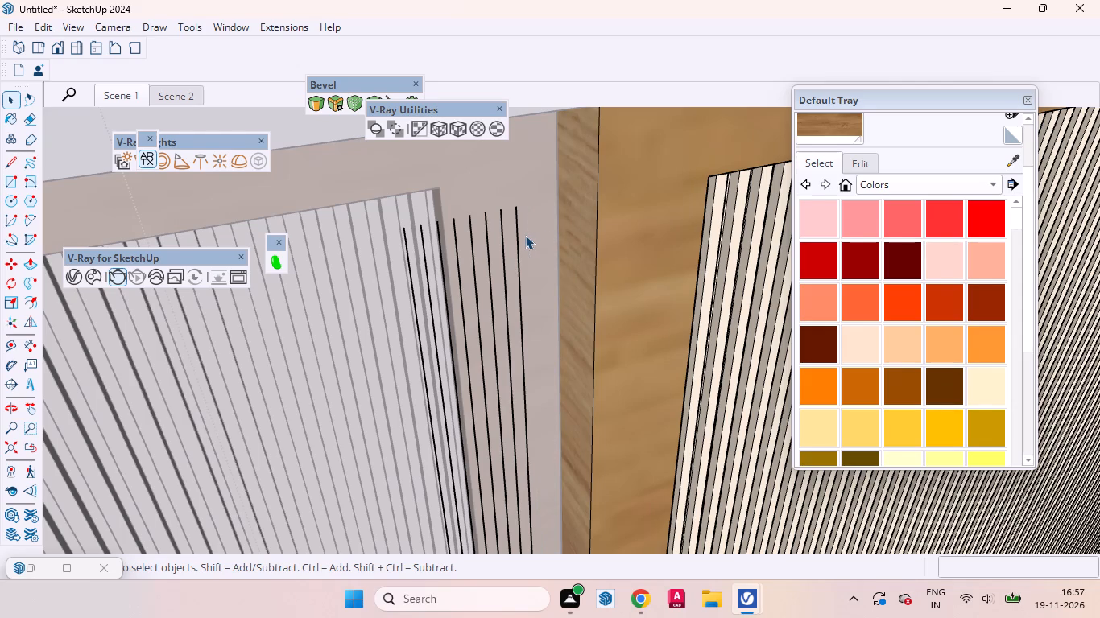
left_click(517, 234)
key("Delete")
left_click(501, 237)
key("Delete")
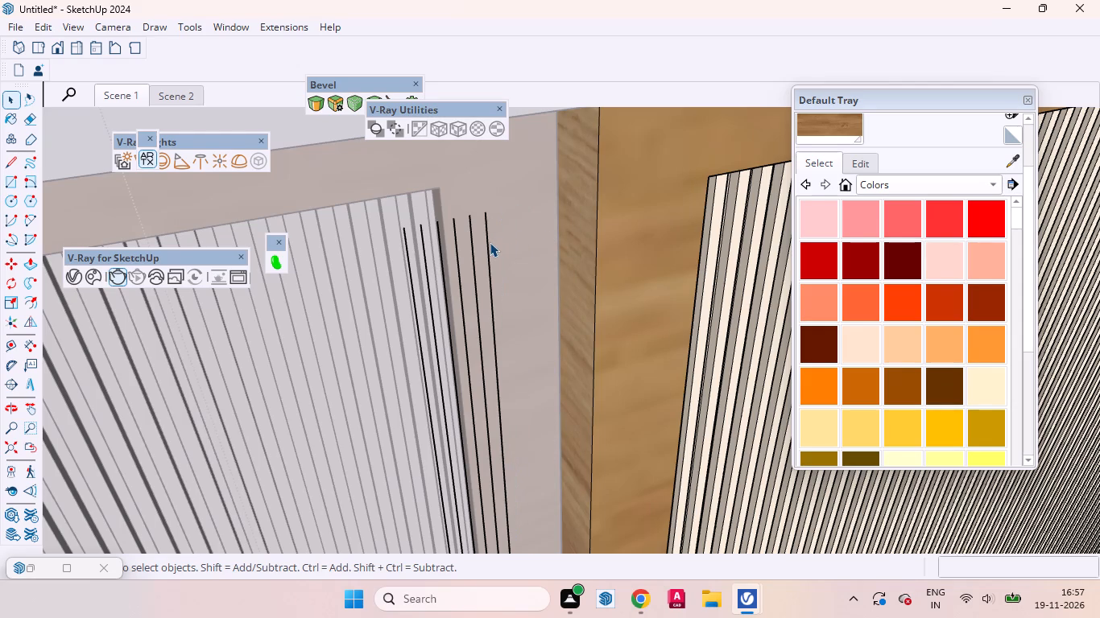
left_click(489, 242)
key("Delete")
left_click(473, 241)
key("Delete")
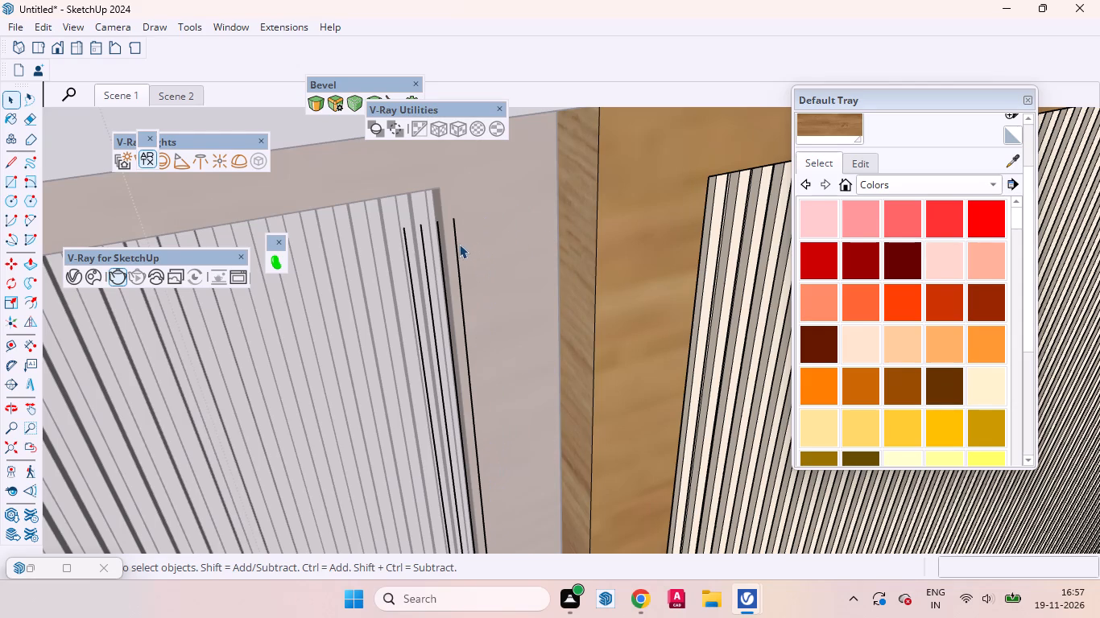
left_click(459, 244)
key("Delete")
left_click(457, 245)
key("Delete")
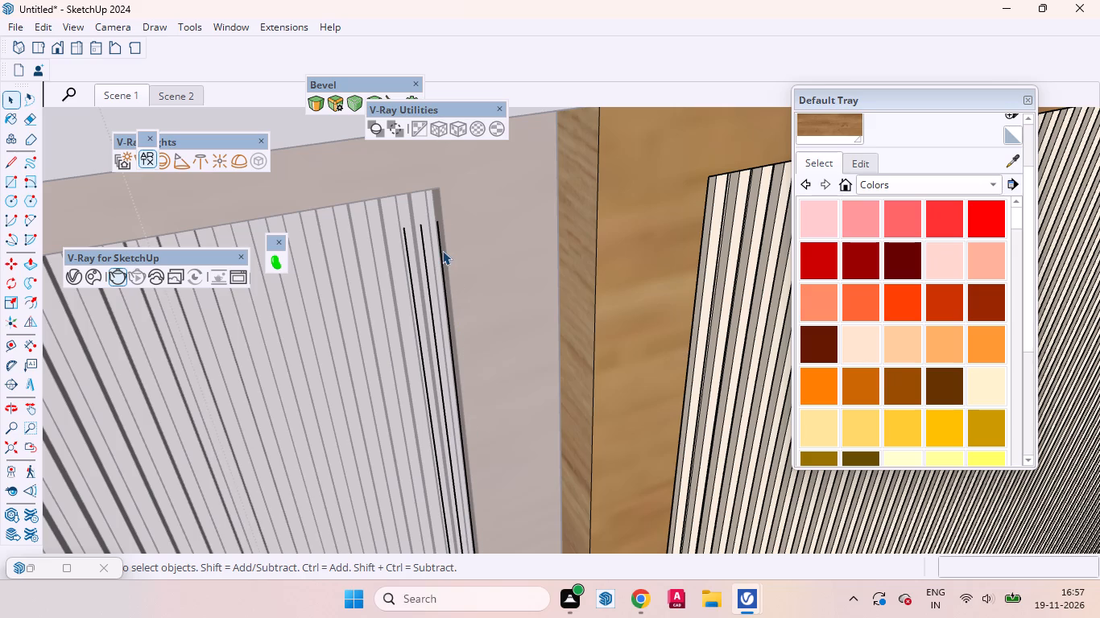
Delete the last three stray vertical lines over the middle door's ribbed panel and leave the third door's group.
left_click(442, 250)
key("Delete")
left_click(425, 255)
key("Delete")
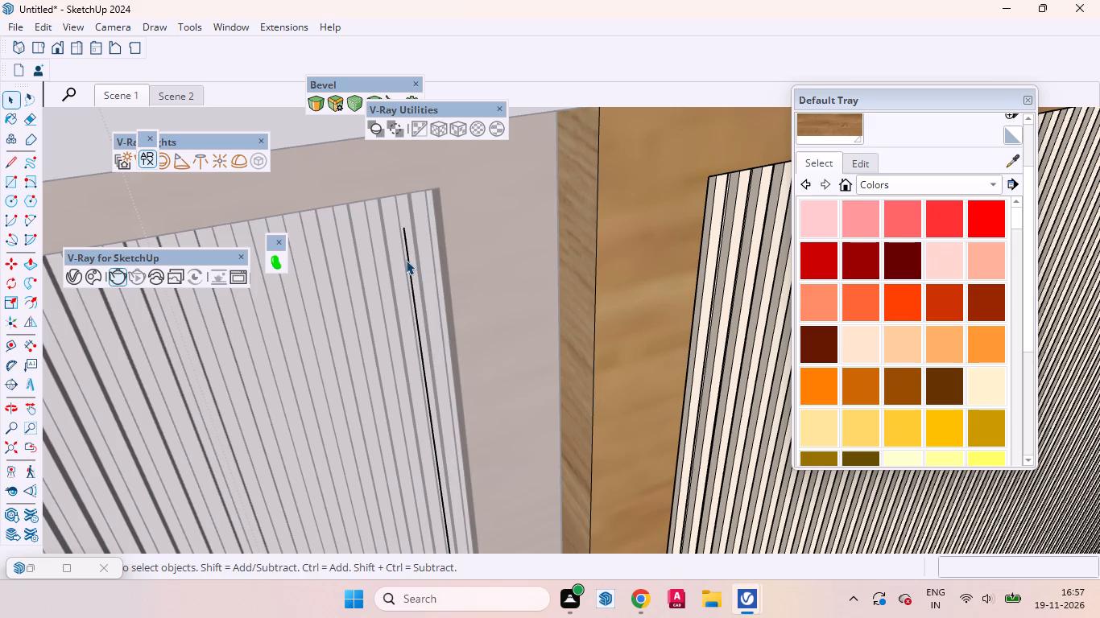
left_click(409, 260)
key("Delete")
scroll(440, 263, "down", 6)
scroll(454, 257, "up", 1)
scroll(461, 253, "down", 4)
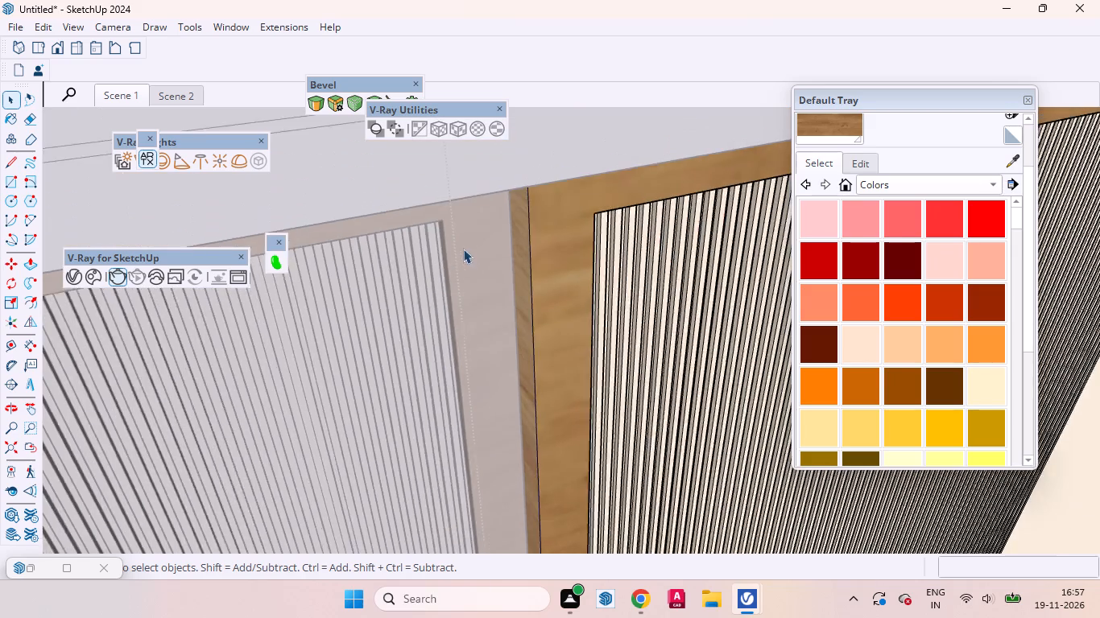
scroll(463, 249, "down", 20)
scroll(463, 249, "down", 8)
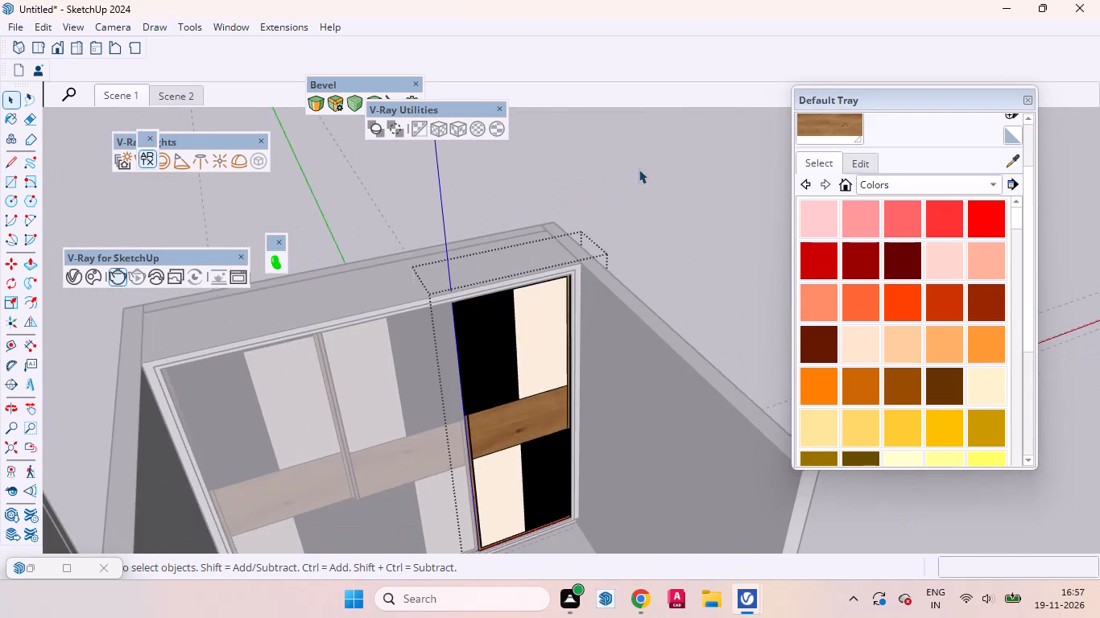
left_click(660, 184)
Examine the wood bands, oak frame joints and ribbed panel edges around the middle door for misalignment.
scroll(505, 476, "up", 11)
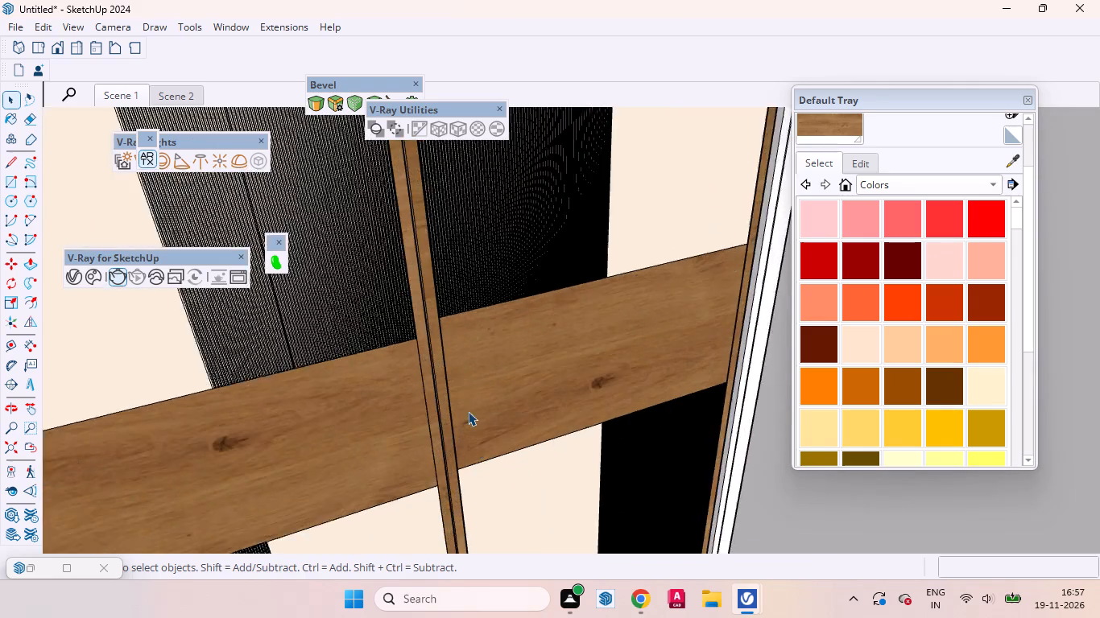
scroll(468, 411, "up", 8)
middle_click_drag(464, 388, 294, 373)
scroll(455, 412, "up", 9)
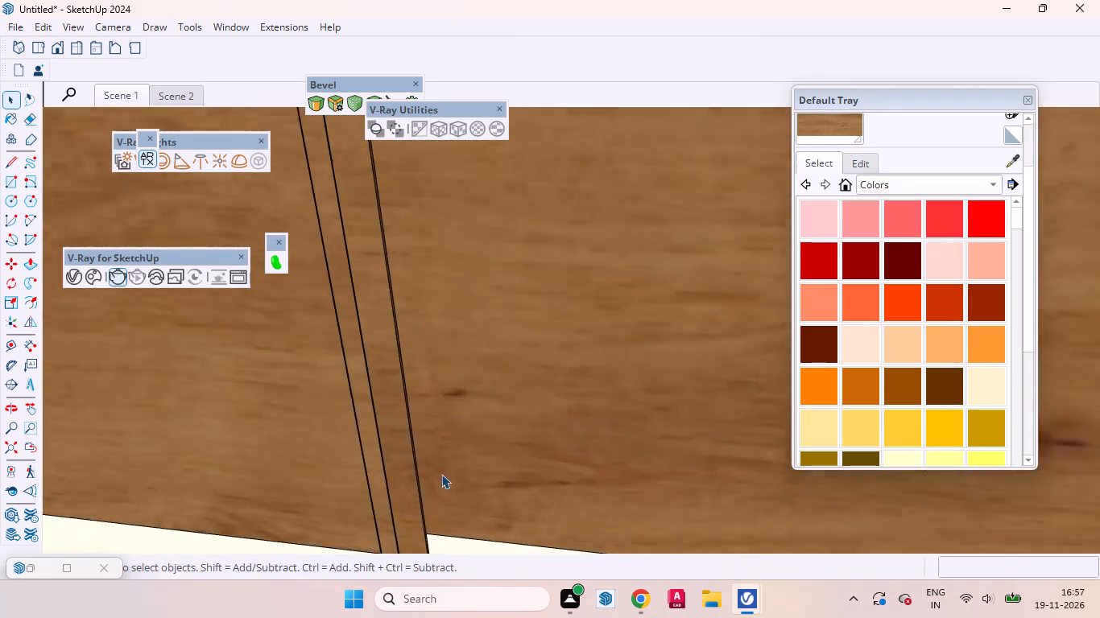
middle_click_drag(424, 458, 308, 310)
scroll(333, 333, "up", 1)
scroll(489, 379, "down", 4)
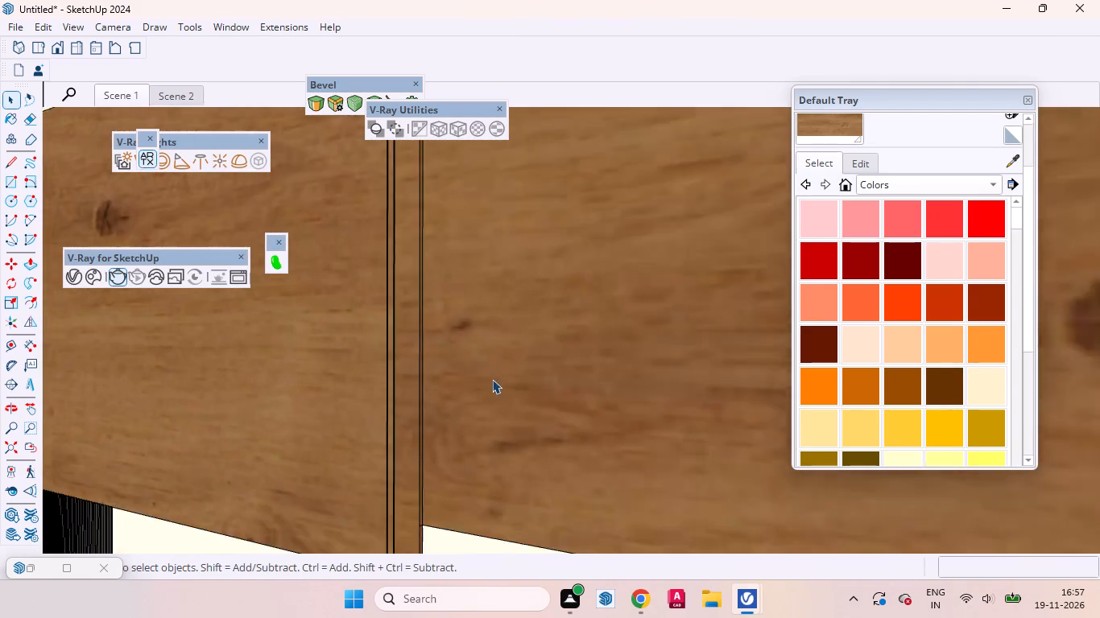
scroll(492, 379, "down", 5)
scroll(469, 492, "up", 10)
scroll(420, 444, "up", 1)
middle_click_drag(420, 444, 366, 359)
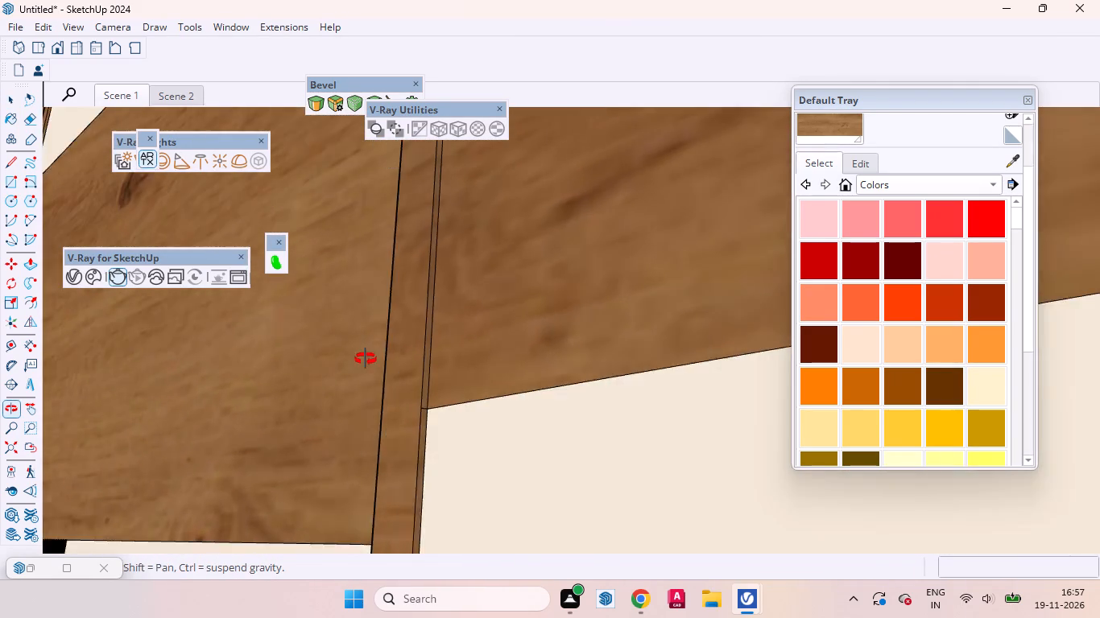
middle_click_drag(366, 359, 614, 530)
scroll(651, 447, "down", 12)
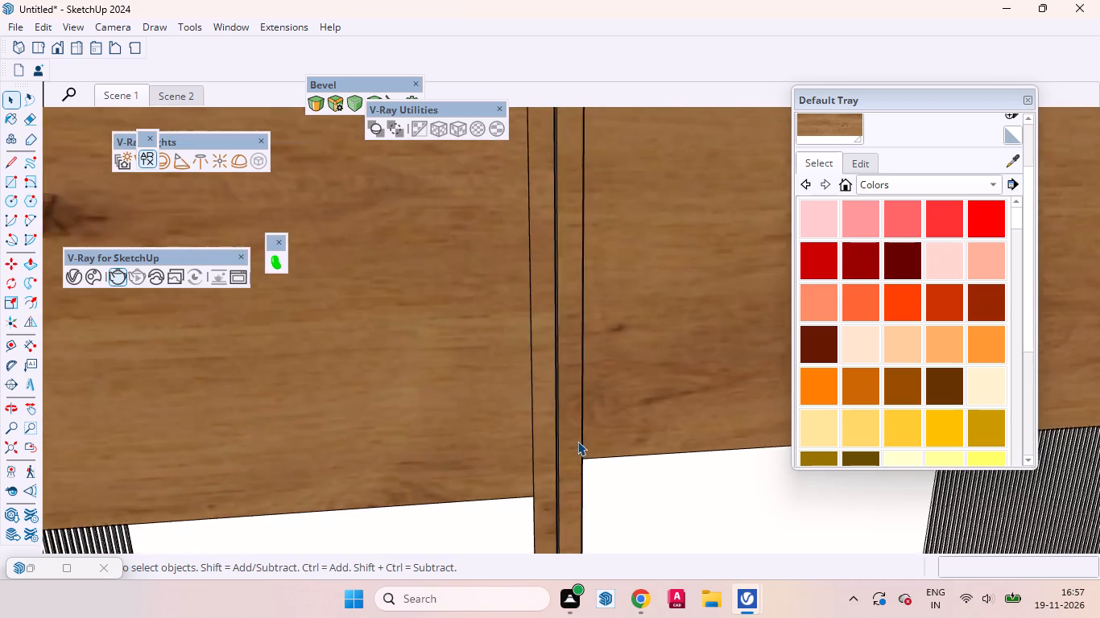
scroll(577, 441, "down", 19)
scroll(563, 353, "up", 16)
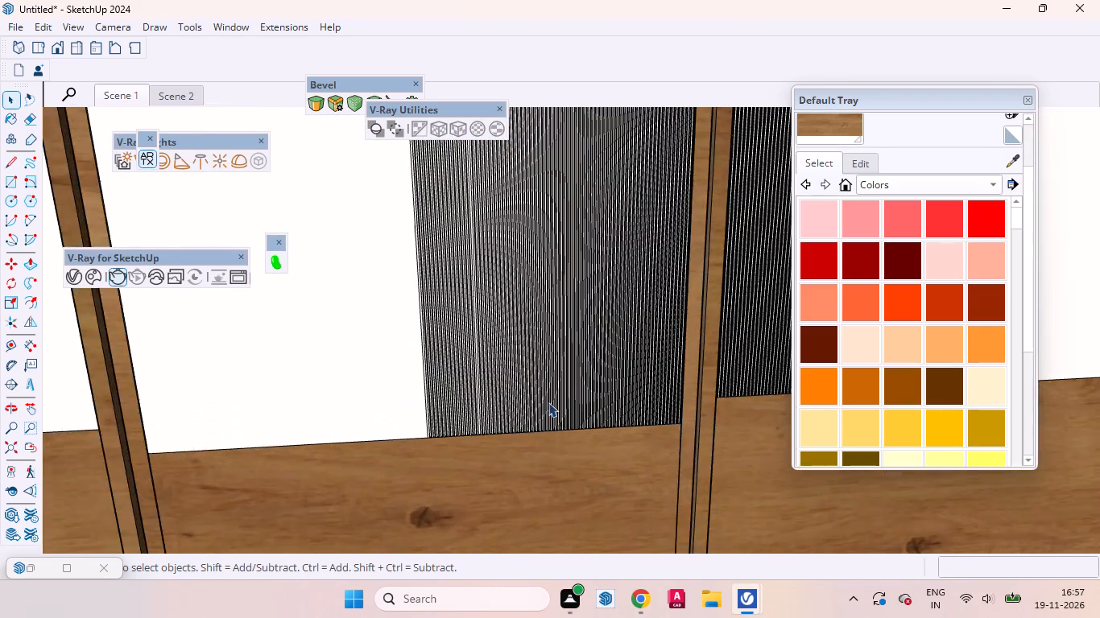
scroll(548, 402, "up", 3)
middle_click_drag(536, 412, 516, 407)
scroll(558, 379, "down", 8)
scroll(458, 402, "up", 13)
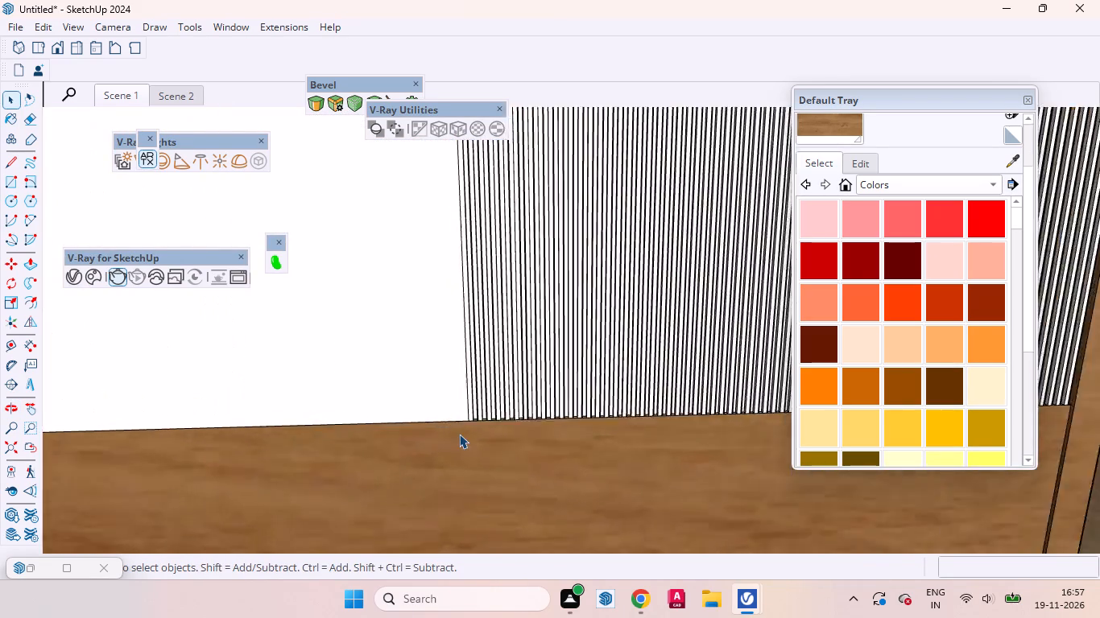
scroll(459, 434, "up", 7)
middle_click_drag(472, 428, 438, 424)
scroll(476, 417, "down", 7)
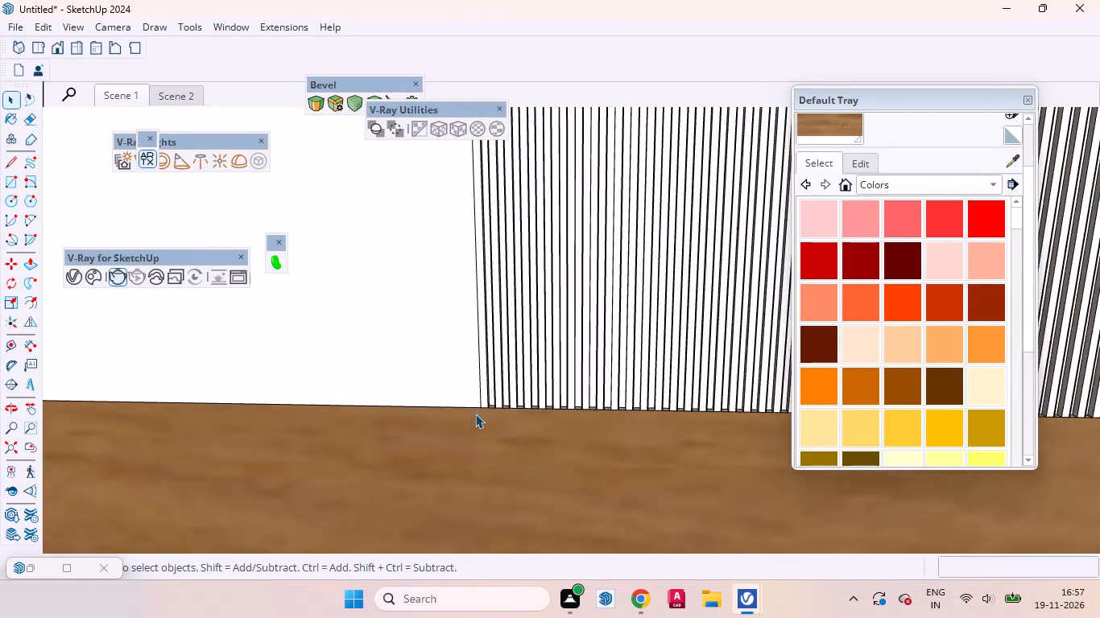
scroll(475, 414, "down", 20)
scroll(475, 414, "down", 11)
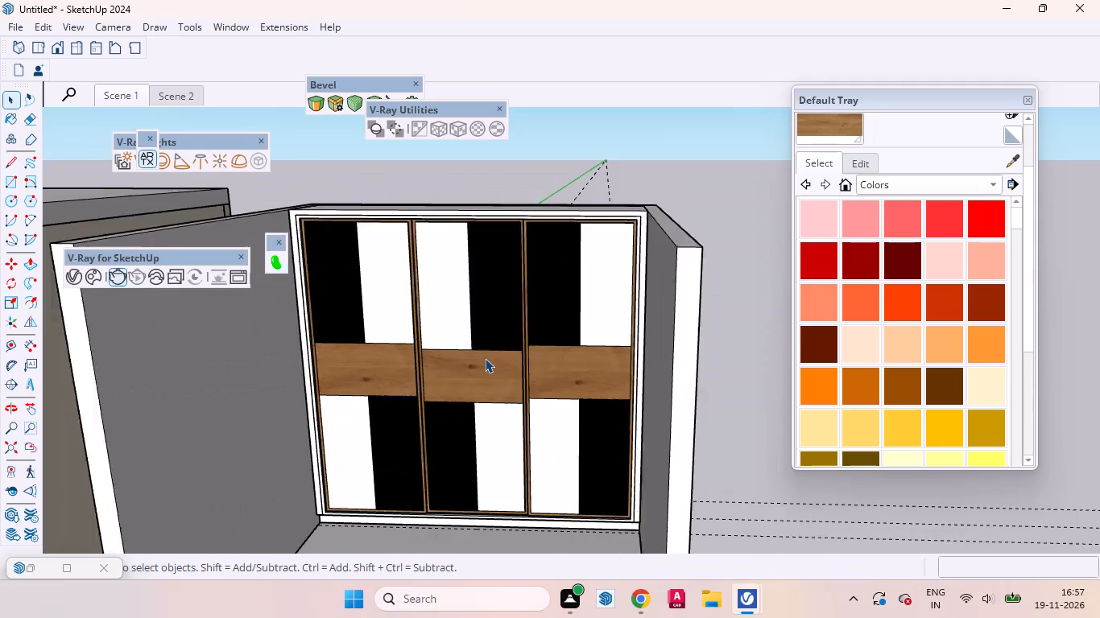
Flip the middle door top to bottom about its horizontal blue plane.
left_click(475, 383)
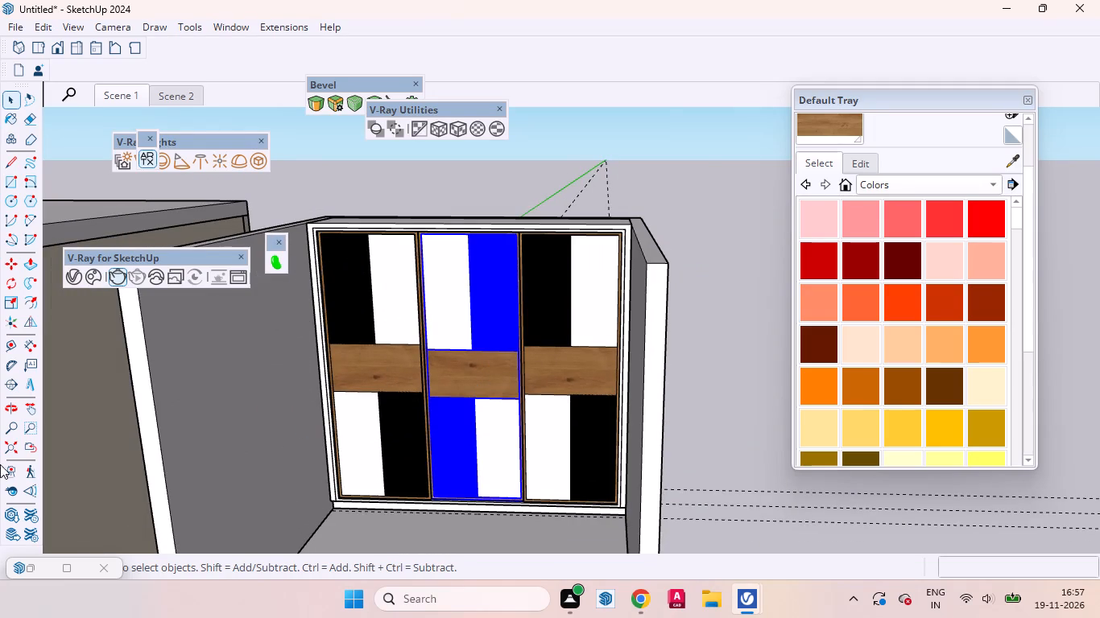
left_click(27, 318)
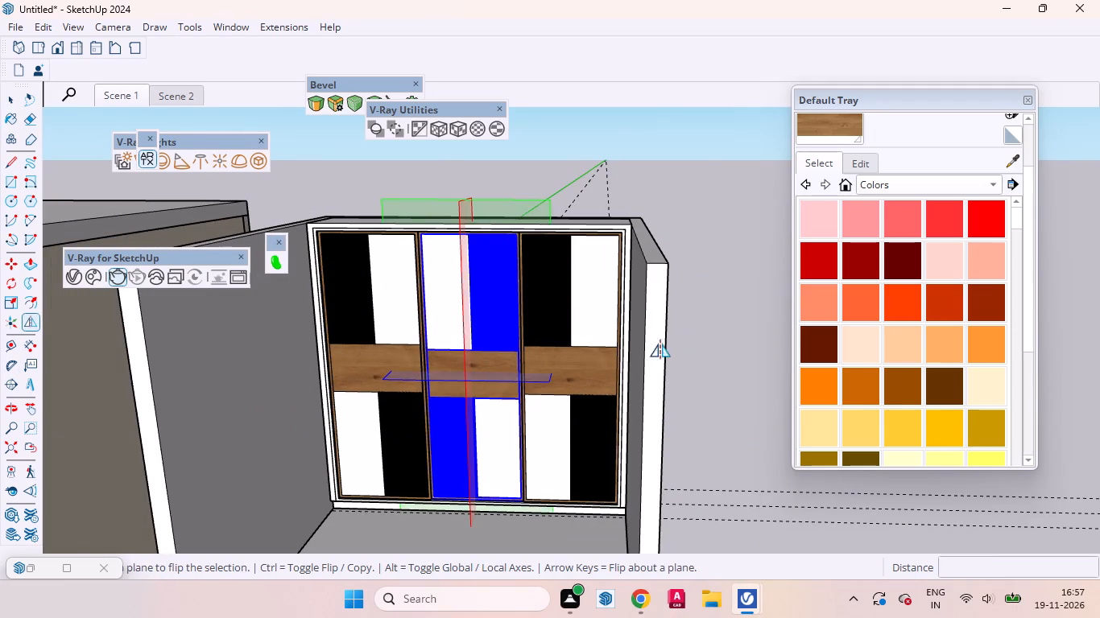
middle_click_drag(465, 384, 474, 554)
scroll(526, 456, "up", 4)
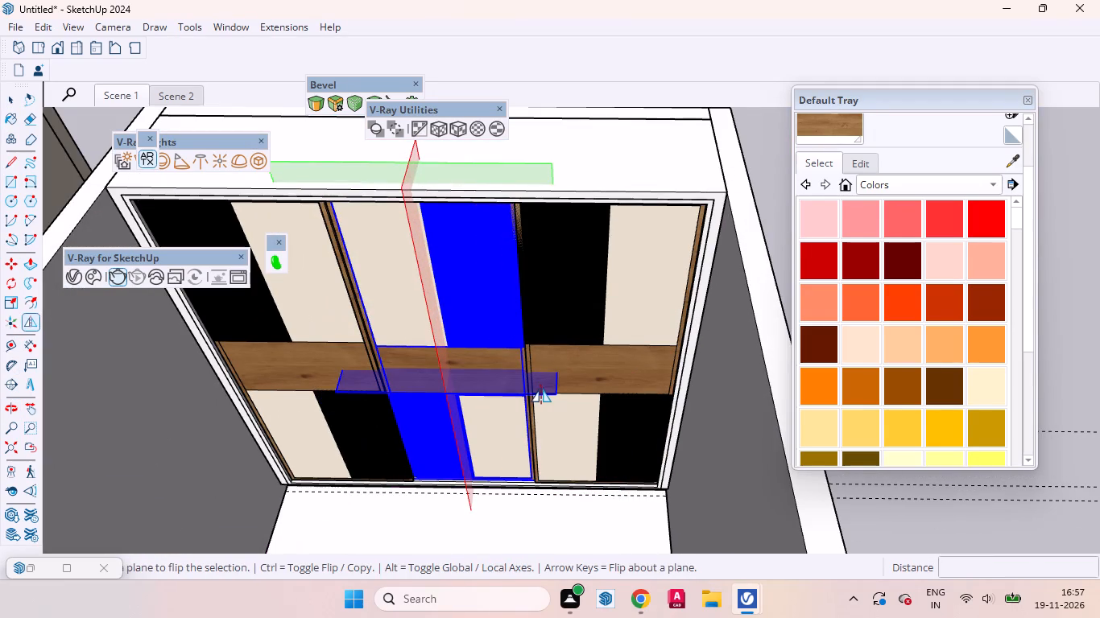
left_click(540, 387)
scroll(534, 478, "down", 9)
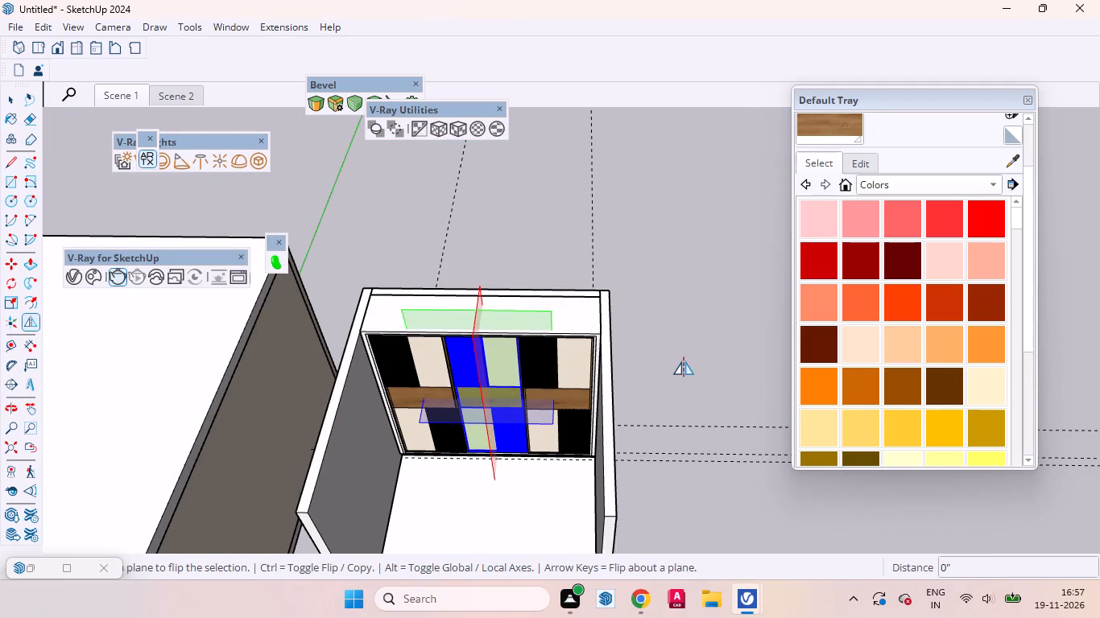
key("space")
left_click(687, 266)
Flip the middle door side to side about its red plane so its upper cream panel sits beside the first door.
scroll(502, 433, "up", 8)
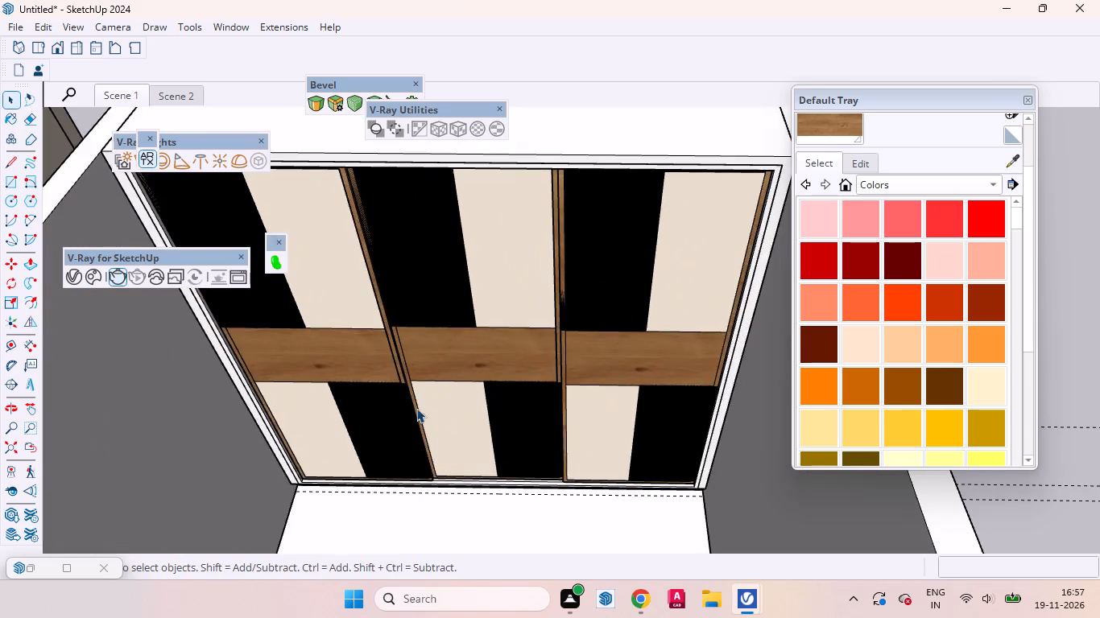
middle_click_drag(416, 407, 496, 202)
scroll(568, 281, "up", 2)
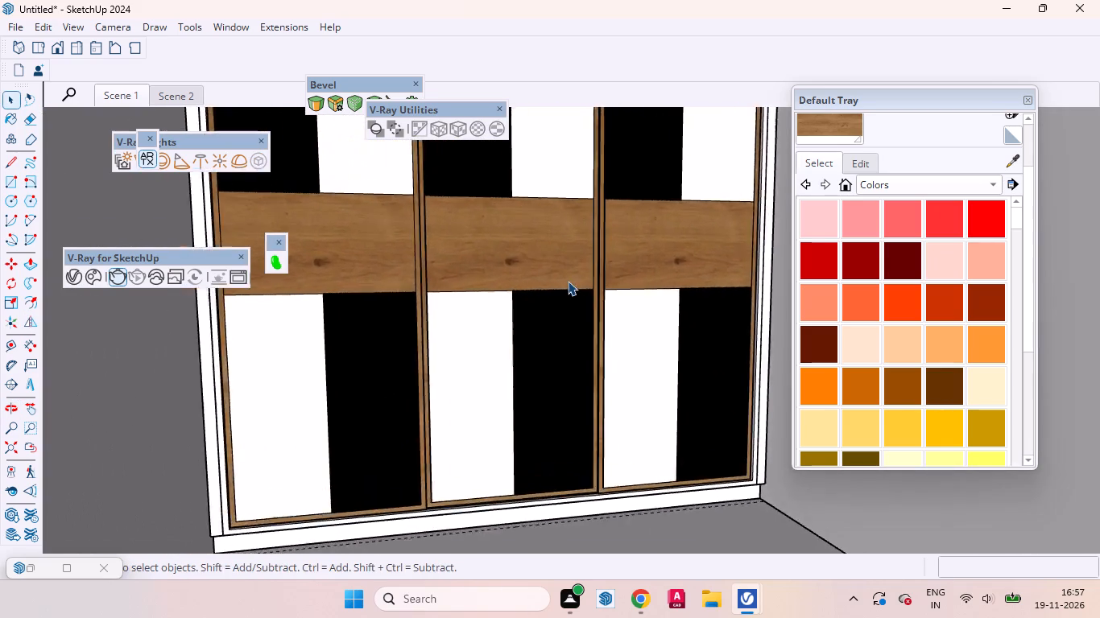
scroll(568, 281, "up", 10)
middle_click_drag(610, 290, 420, 291)
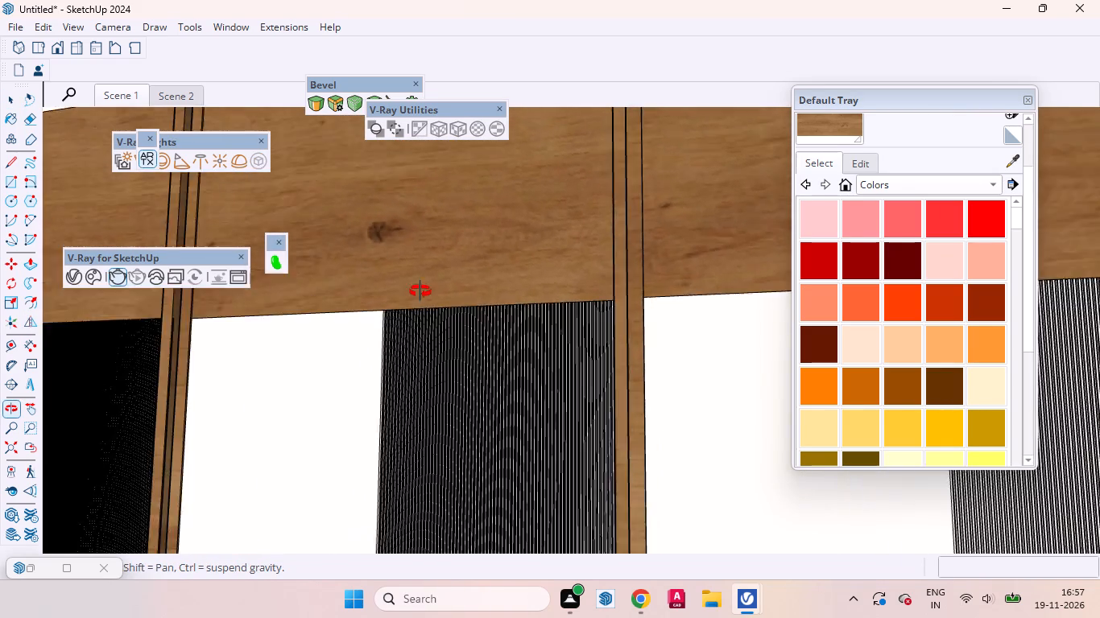
middle_click_drag(420, 291, 445, 347)
scroll(471, 345, "down", 13)
left_click(494, 290)
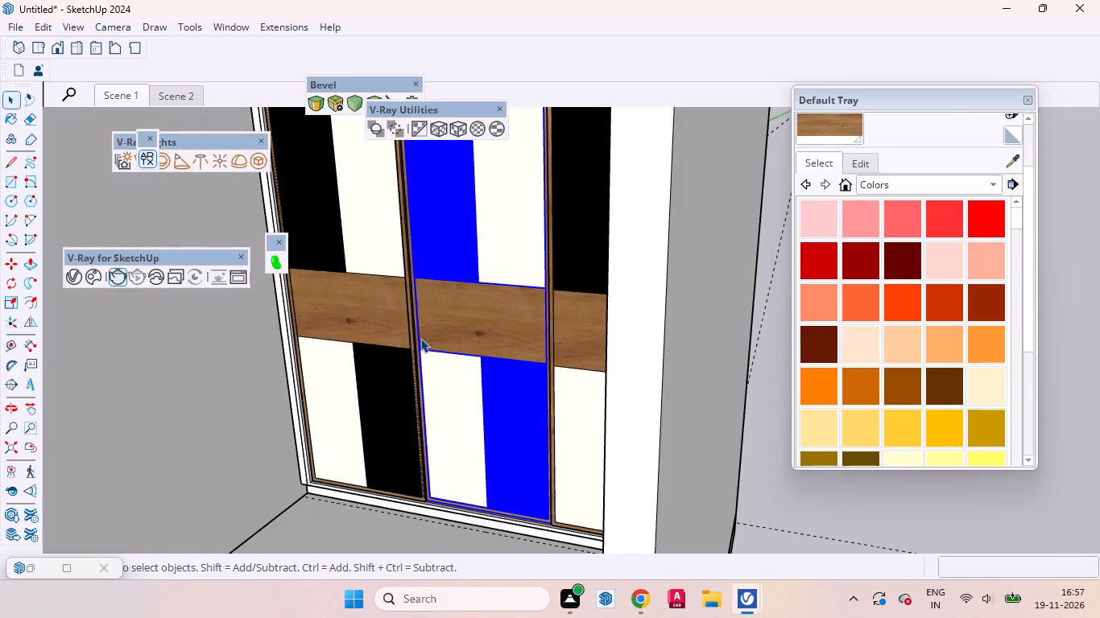
left_click(33, 326)
middle_click_drag(596, 358, 415, 475)
scroll(288, 343, "up", 3)
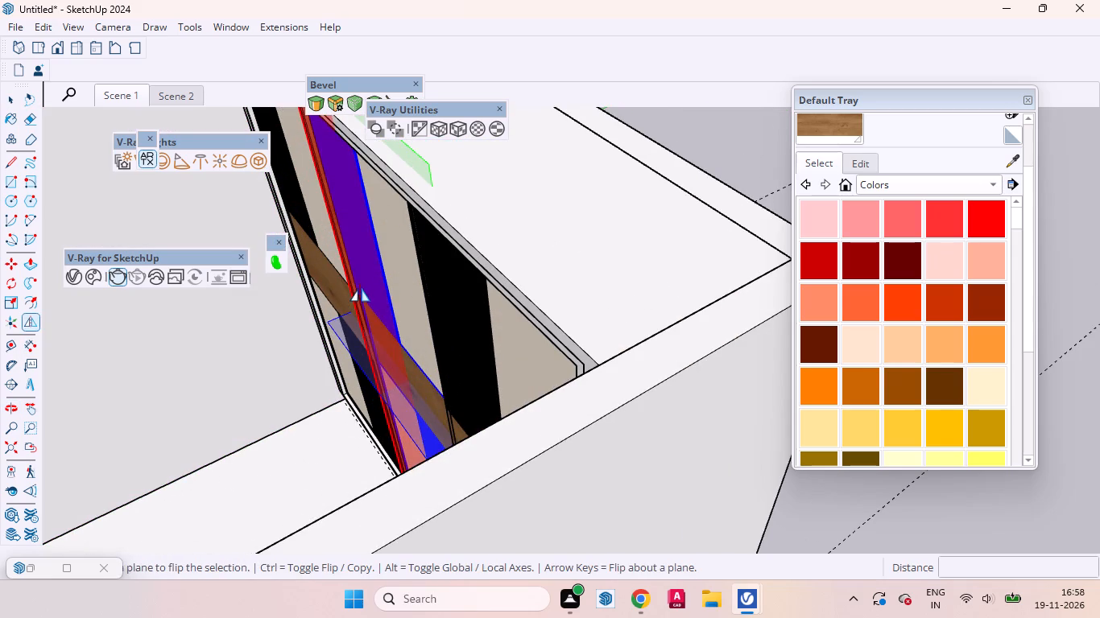
left_click(360, 288)
middle_click_drag(356, 311, 612, 313)
key("space")
scroll(513, 352, "down", 4)
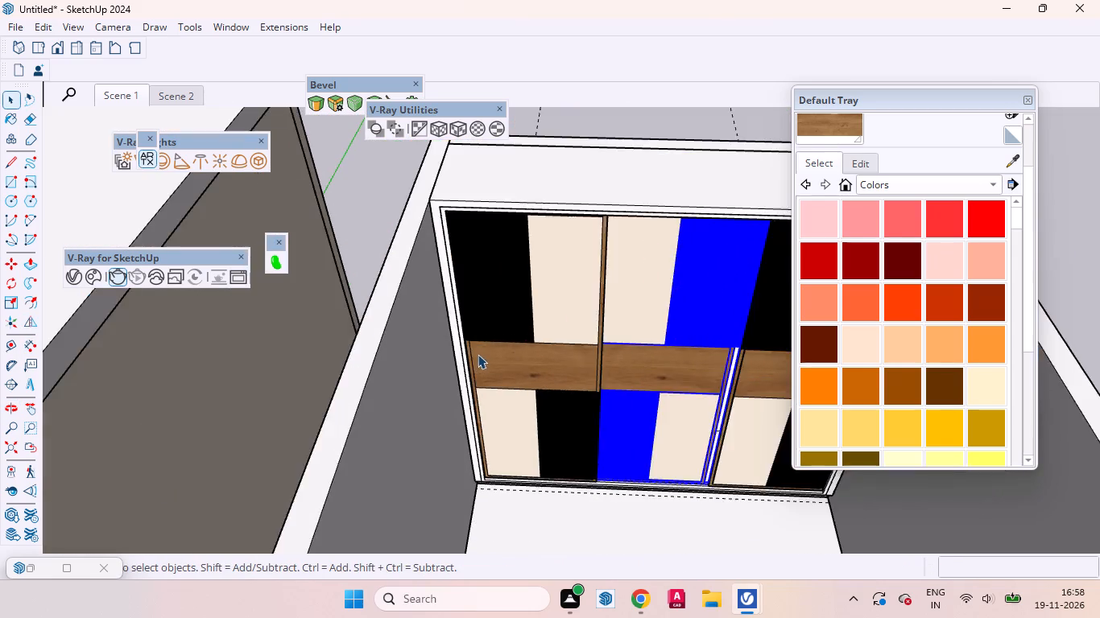
scroll(478, 354, "down", 8)
left_click(730, 261)
Move the middle door by its lower front frame corner to the third door's lower rear corner, closing the gap between them.
middle_click_drag(651, 377, 695, 248)
scroll(572, 387, "up", 9)
middle_click_drag(569, 397, 526, 341)
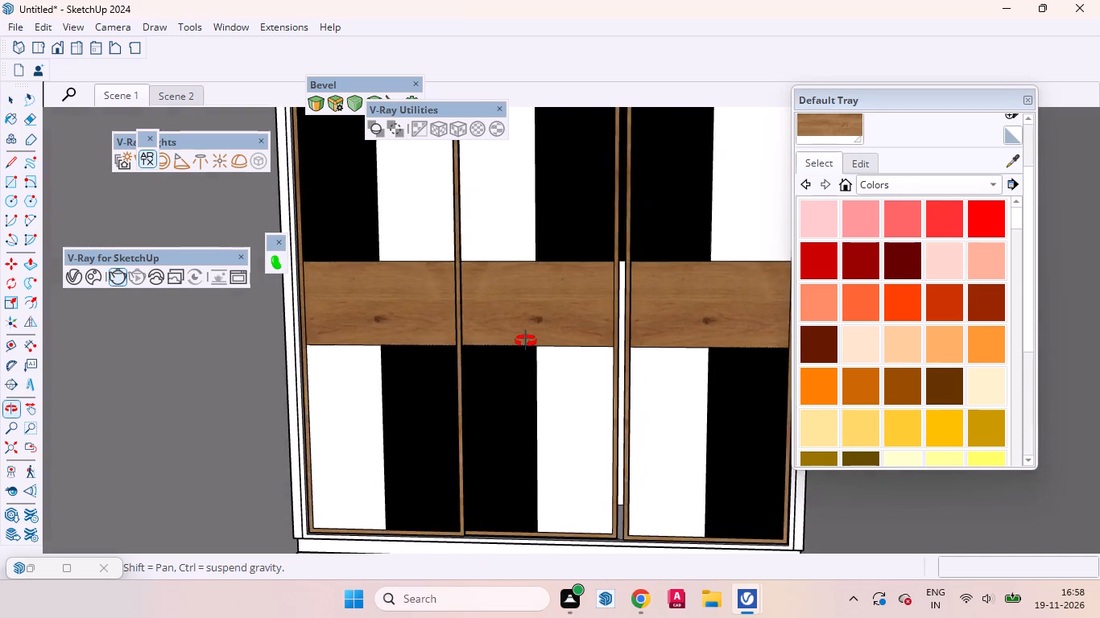
middle_click_drag(526, 341, 526, 342)
scroll(605, 332, "down", 3)
scroll(585, 458, "up", 4)
left_click(587, 461)
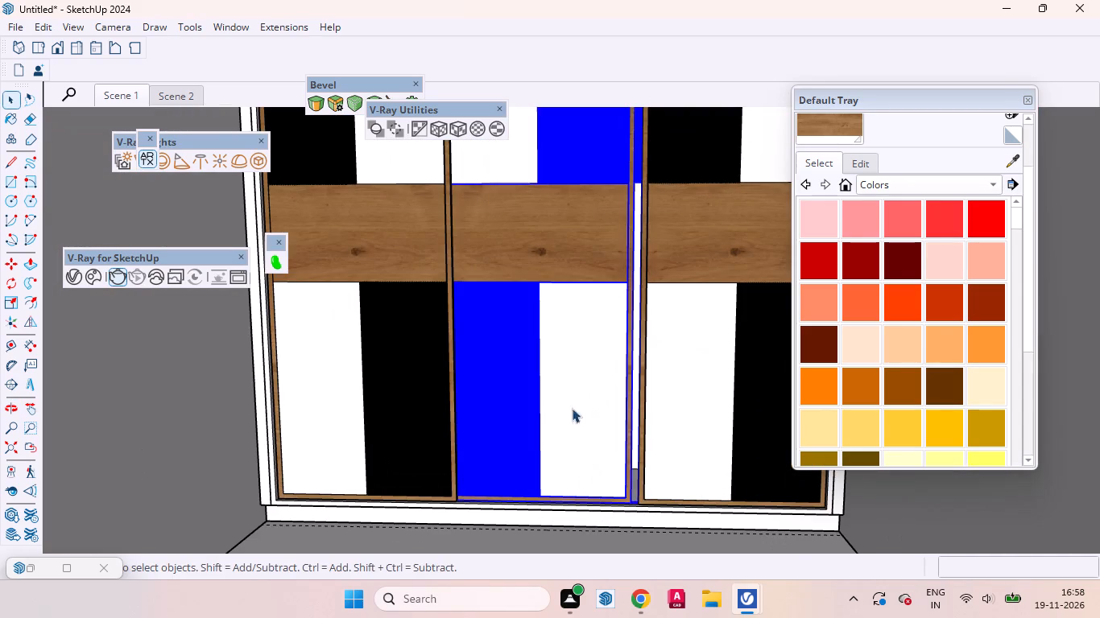
scroll(576, 493, "up", 9)
middle_click_drag(693, 538, 709, 590)
scroll(598, 361, "down", 4)
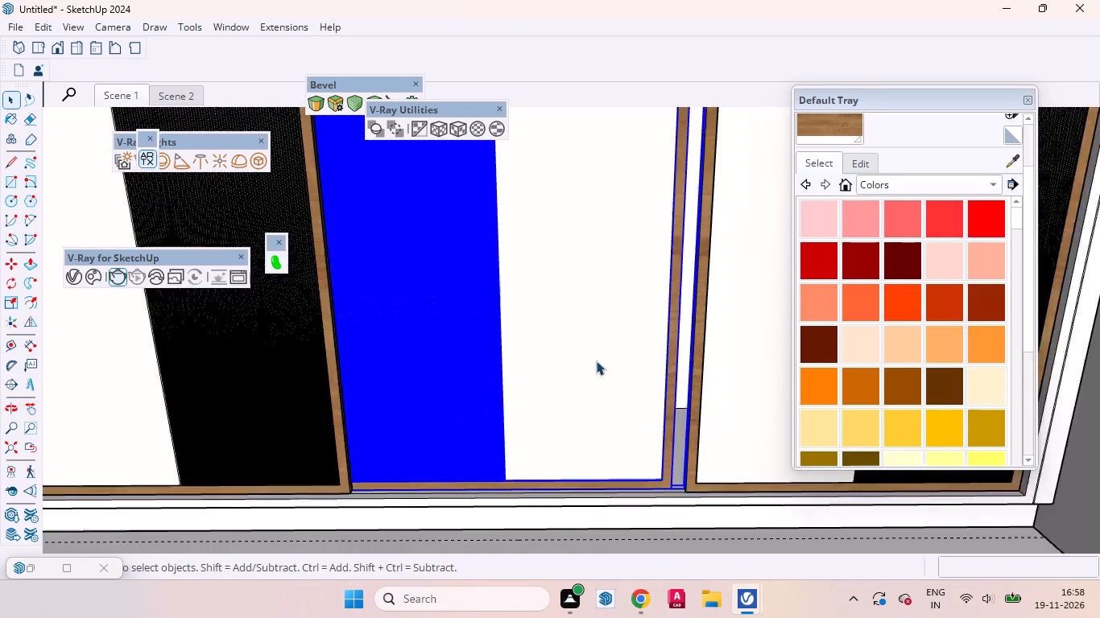
scroll(676, 488, "up", 17)
middle_click_drag(664, 491, 701, 568)
scroll(674, 459, "up", 4)
key("m")
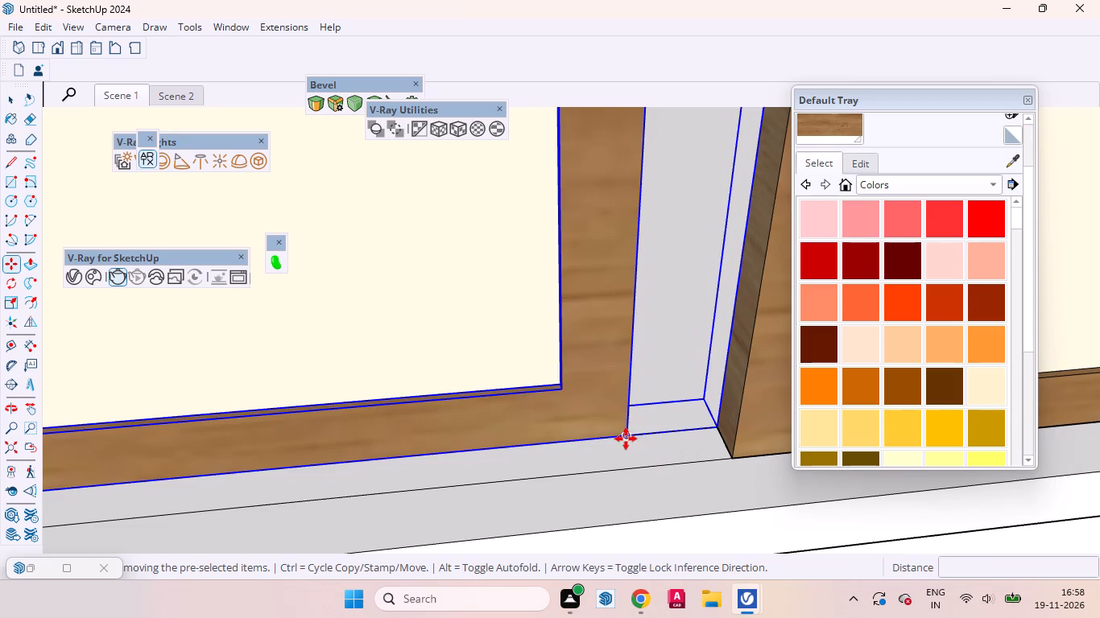
left_click(626, 439)
left_click(718, 431)
key("space")
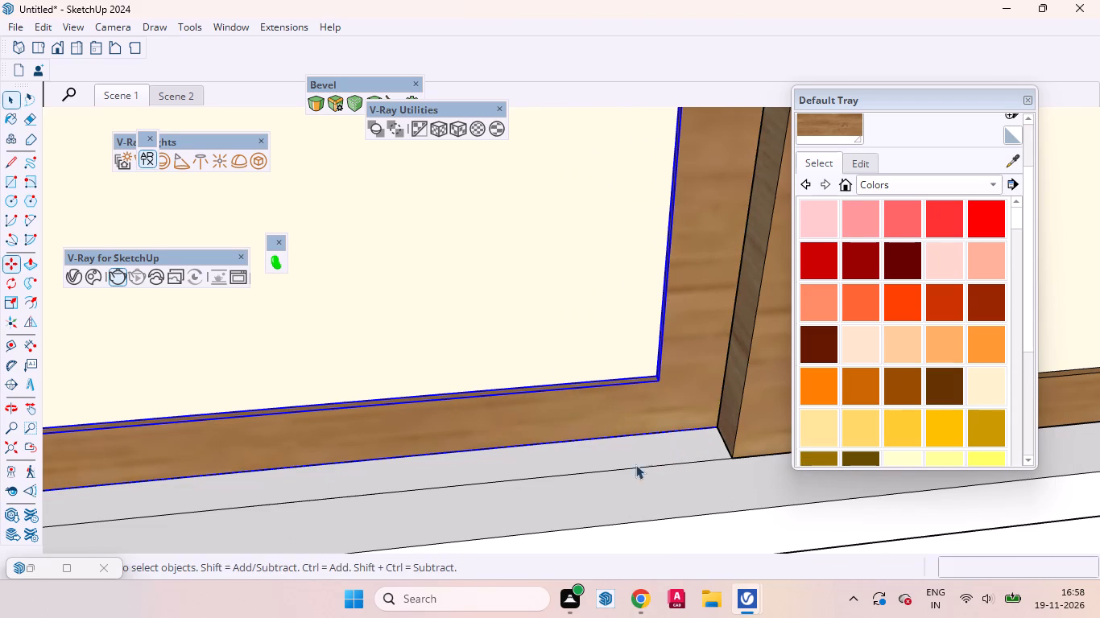
Examine the three fitted doors and their upper joints against the surrounding wardrobe frame.
scroll(558, 414, "down", 20)
scroll(558, 414, "down", 10)
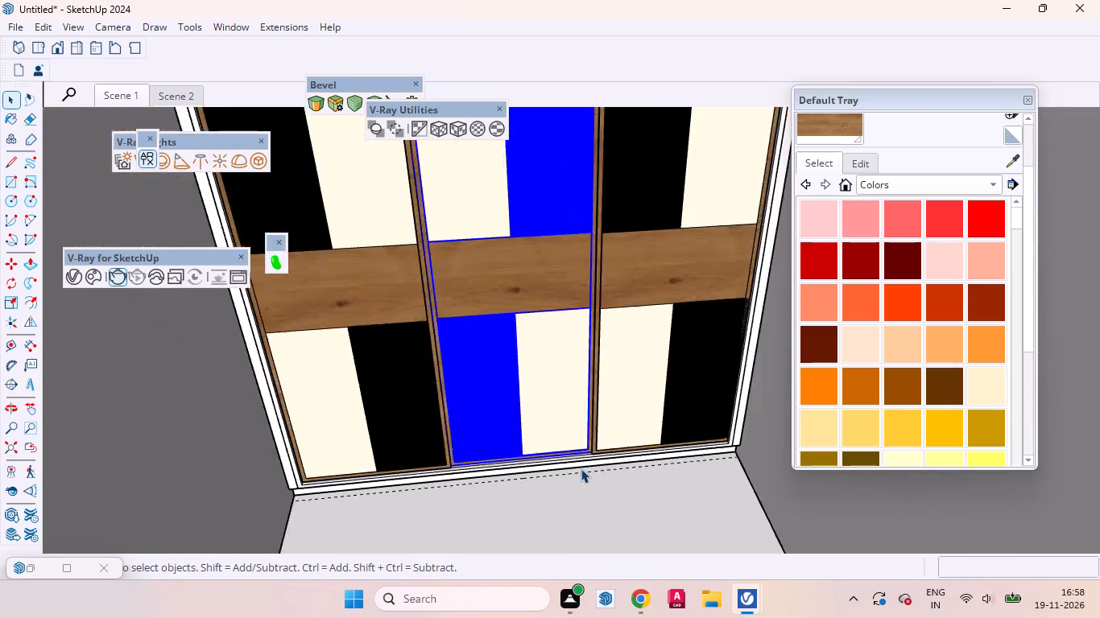
scroll(581, 468, "down", 9)
left_click(703, 321)
middle_click_drag(572, 458, 560, 369)
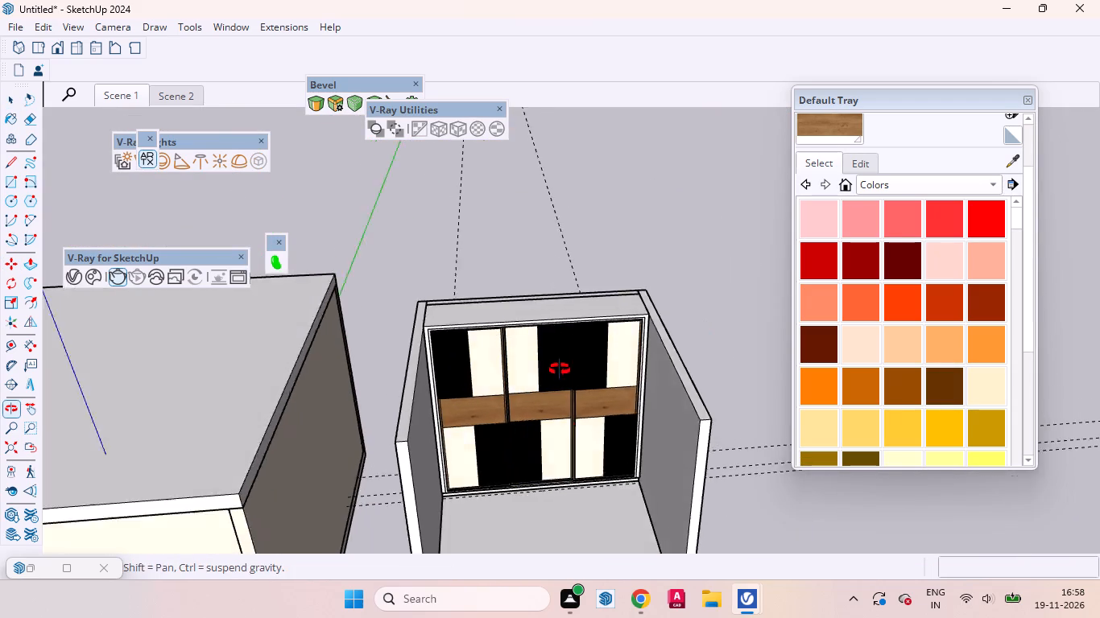
middle_click_drag(560, 369, 557, 349)
scroll(550, 372, "up", 12)
middle_click_drag(602, 405, 435, 408)
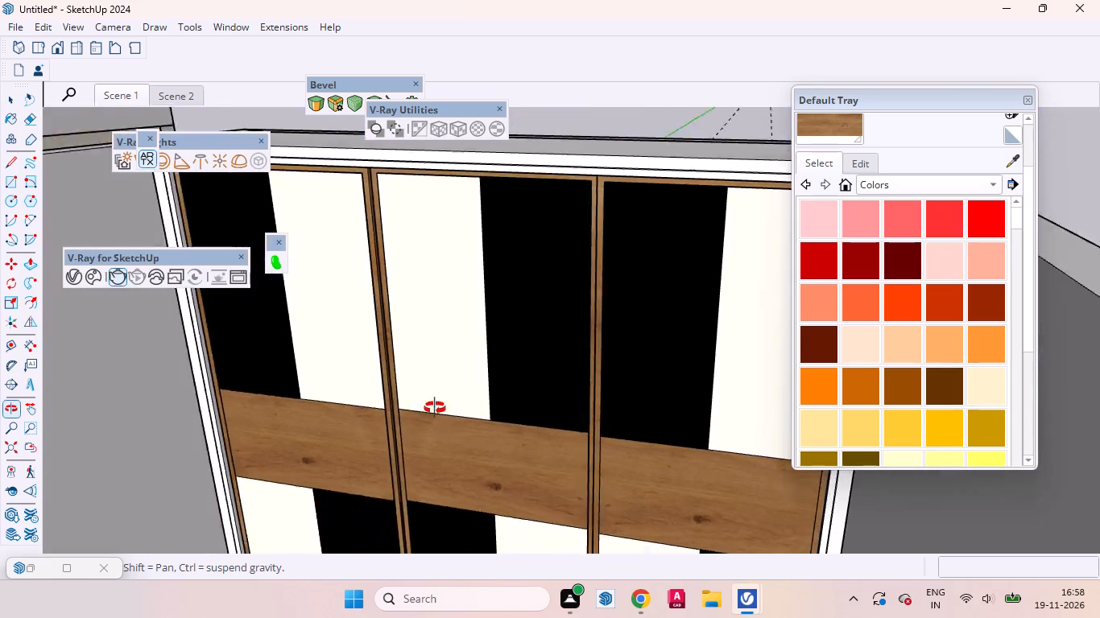
middle_click_drag(435, 408, 601, 393)
scroll(367, 444, "up", 6)
scroll(484, 472, "down", 2)
scroll(489, 483, "up", 1)
scroll(494, 488, "down", 11)
scroll(306, 339, "up", 15)
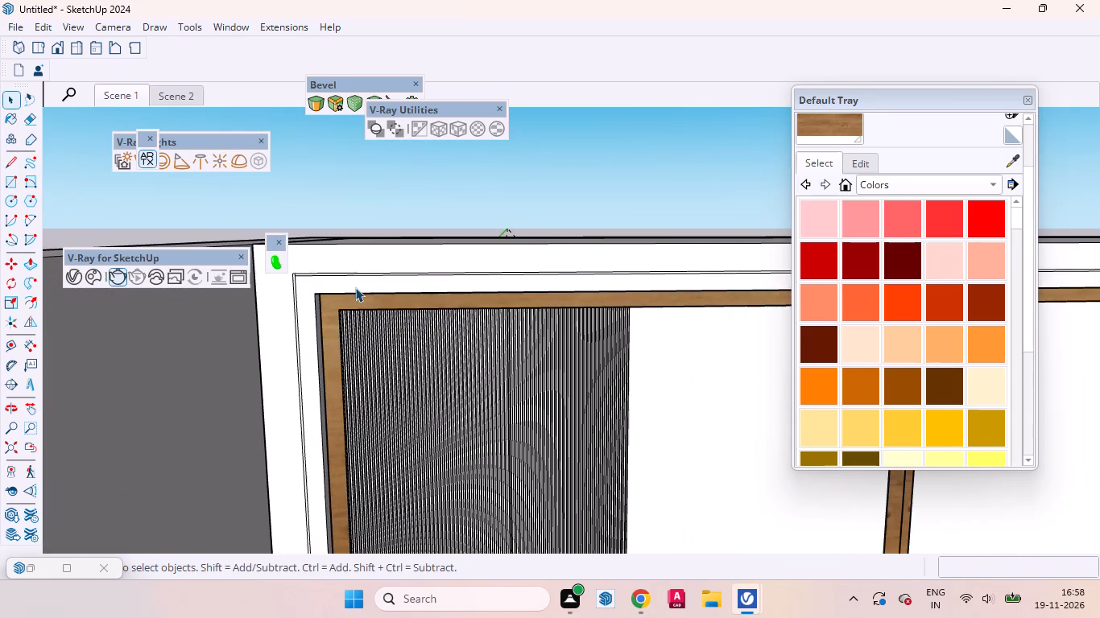
Open the surrounding wardrobe frame for editing and erase the stray double lines along its top rail and the upright beside the first door.
middle_click_drag(362, 299, 372, 261)
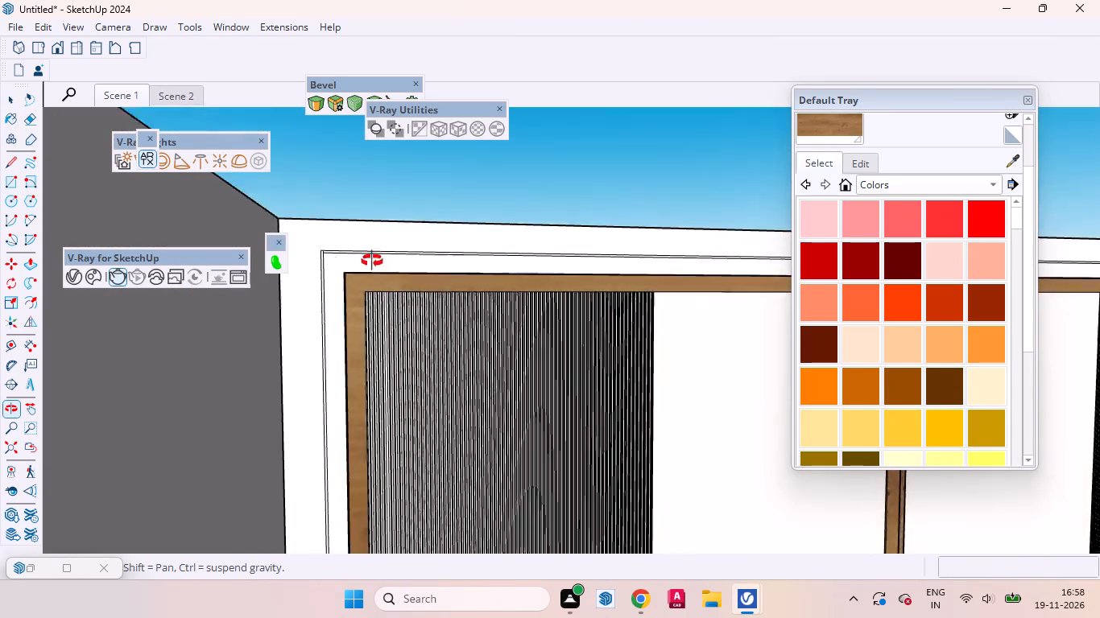
middle_click_drag(372, 261, 355, 227)
scroll(345, 320, "down", 8)
scroll(331, 303, "up", 7)
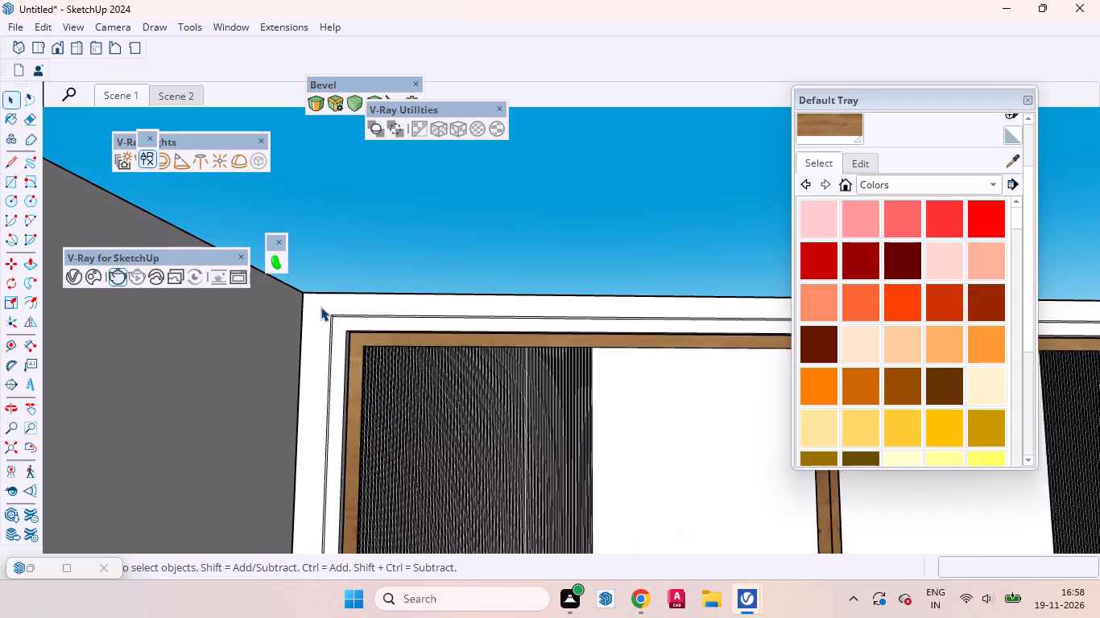
scroll(320, 307, "up", 9)
scroll(335, 315, "down", 8)
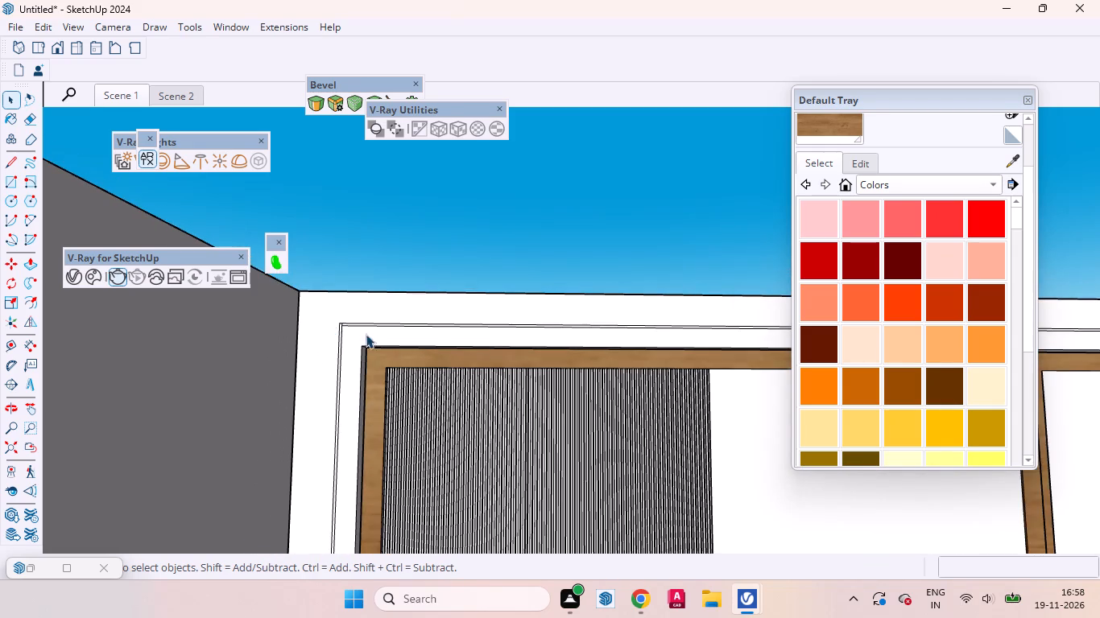
middle_click_drag(358, 339, 296, 385)
scroll(315, 360, "up", 9)
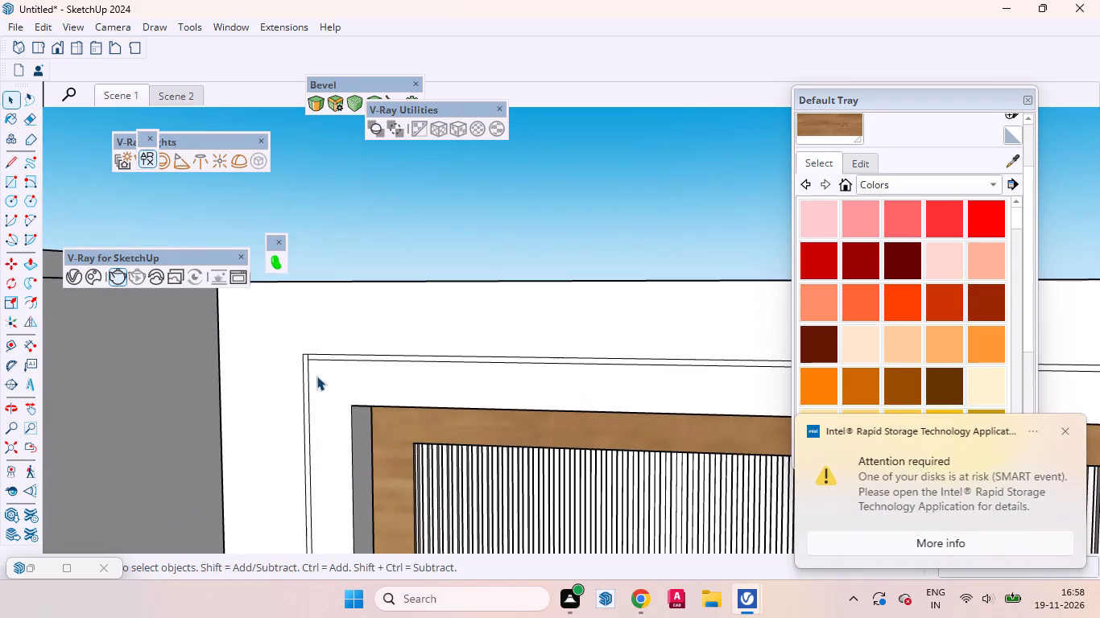
left_click(306, 363)
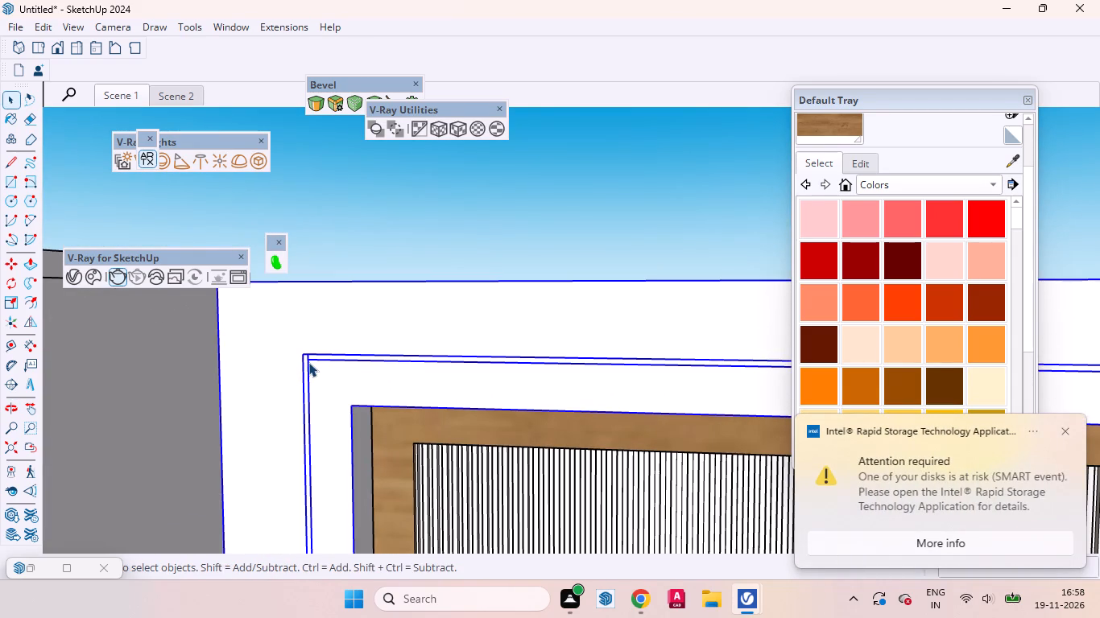
left_click(306, 364)
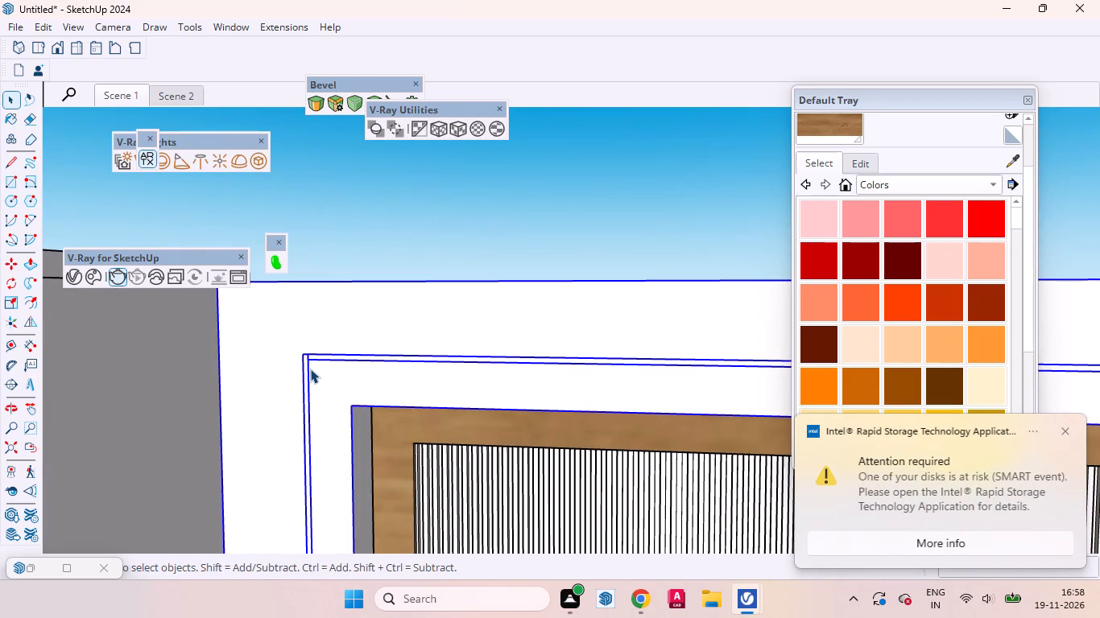
left_click(308, 369)
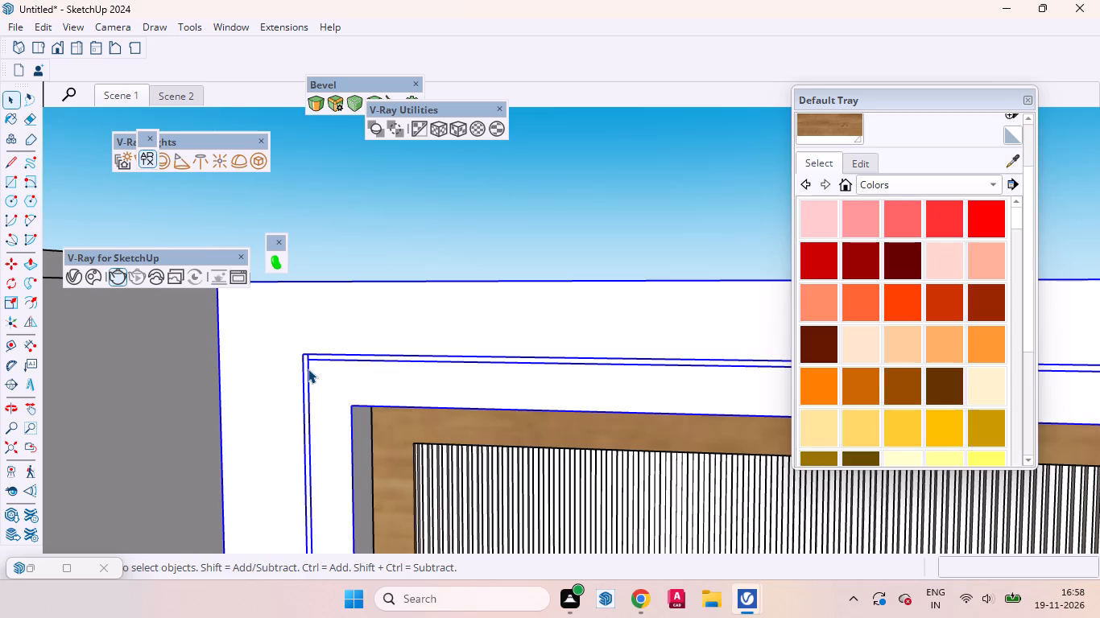
left_click(308, 369)
left_click(308, 369)
left_click(308, 369)
left_click(308, 370)
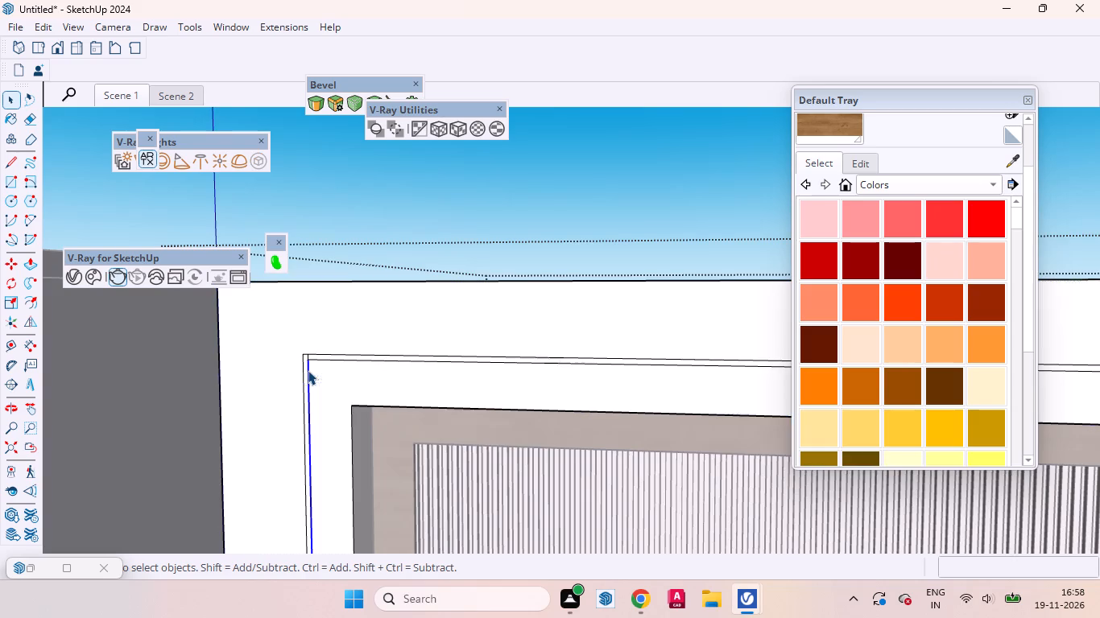
left_click(27, 117)
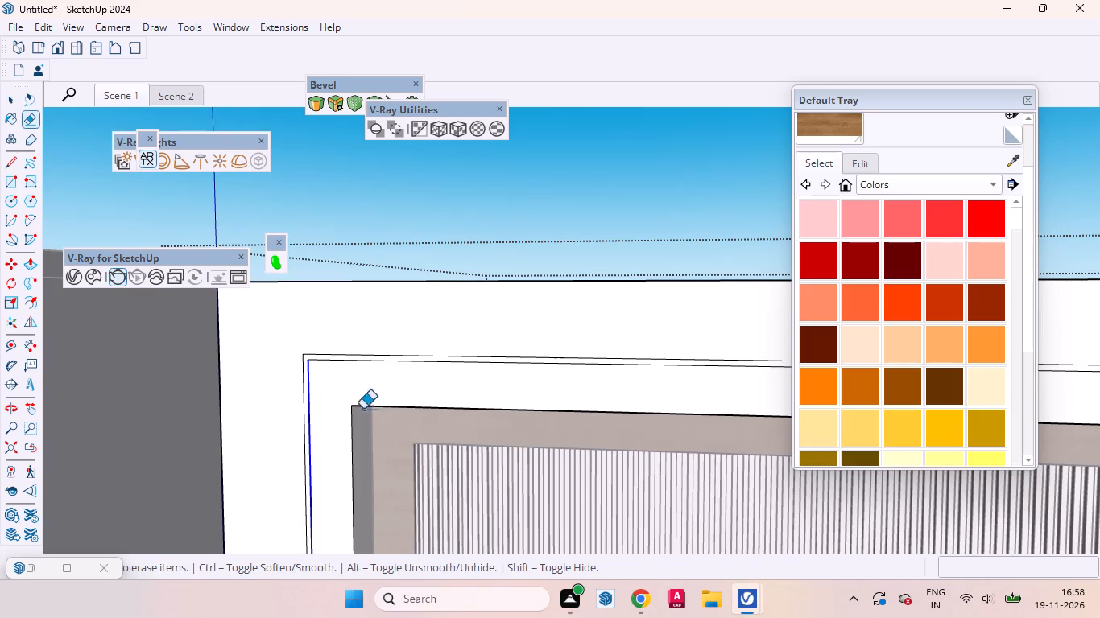
left_click_drag(286, 368, 333, 410)
left_click_drag(362, 350, 357, 387)
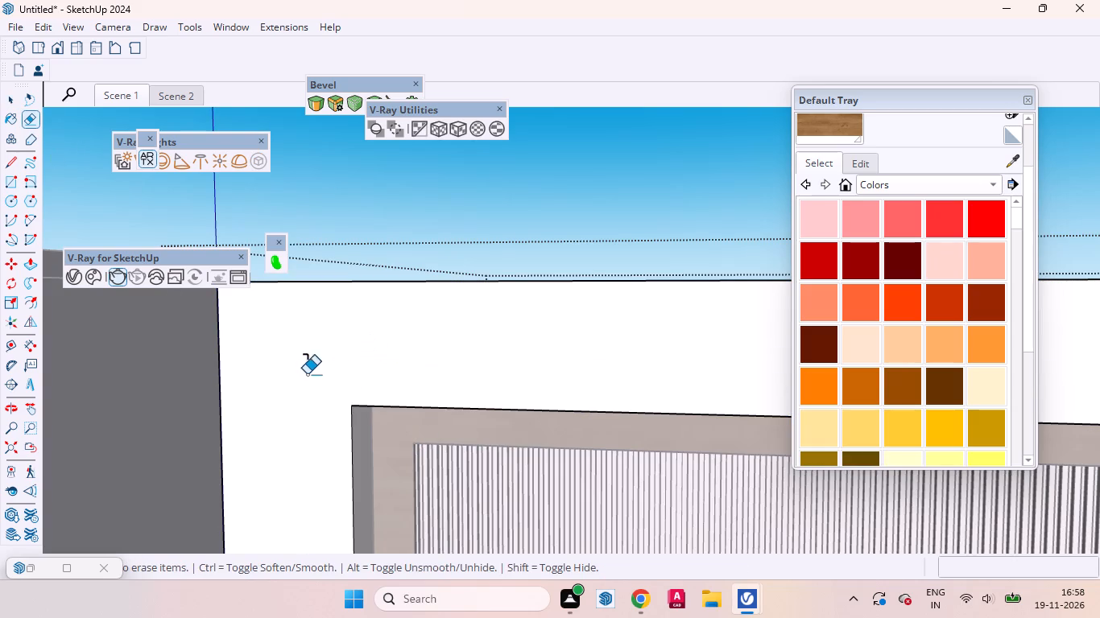
left_click_drag(305, 343, 308, 372)
Erase the remaining stray double lines on the frame upright beside the third door and check the lower corners.
scroll(308, 356, "down", 10)
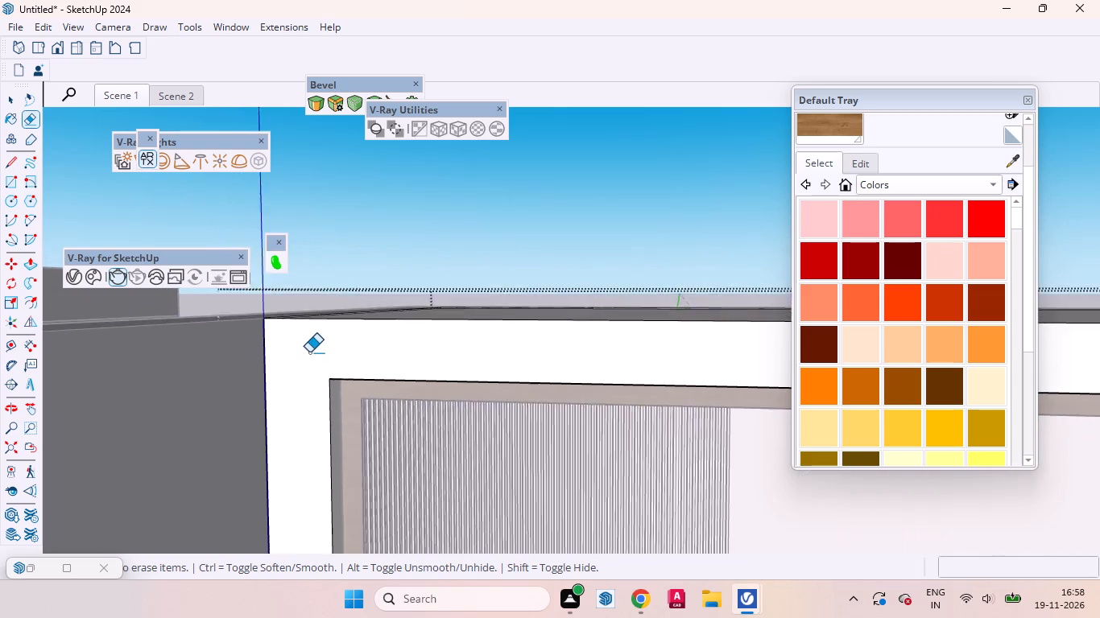
scroll(309, 352, "down", 20)
scroll(309, 352, "down", 4)
scroll(593, 406, "up", 4)
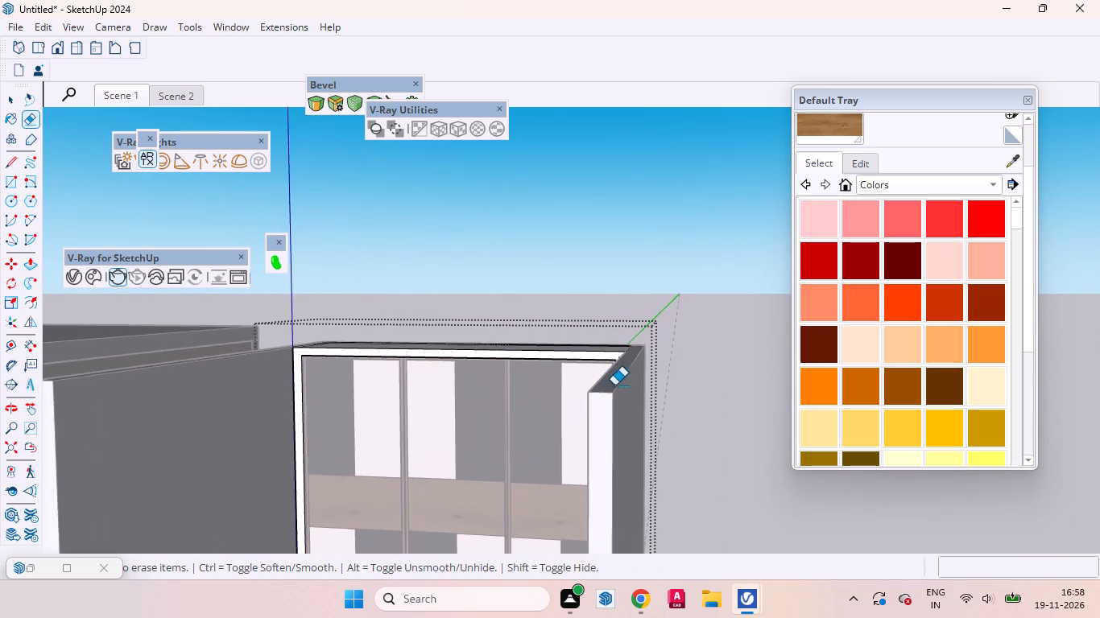
scroll(614, 385, "up", 18)
left_click_drag(664, 352, 660, 354)
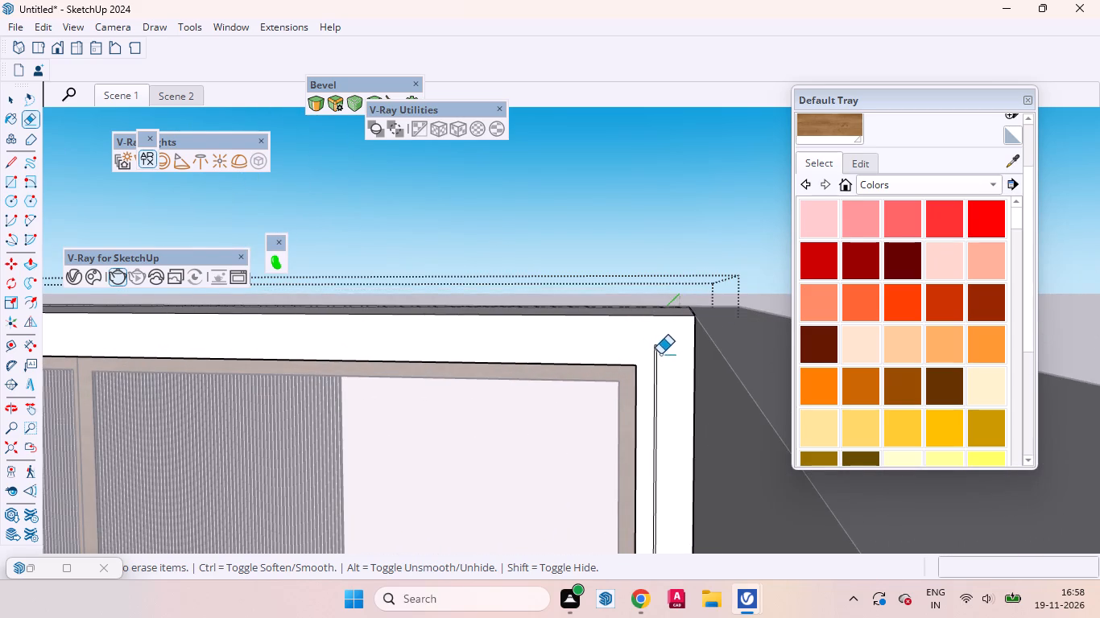
left_click_drag(660, 354, 646, 355)
scroll(667, 336, "down", 8)
scroll(660, 340, "up", 6)
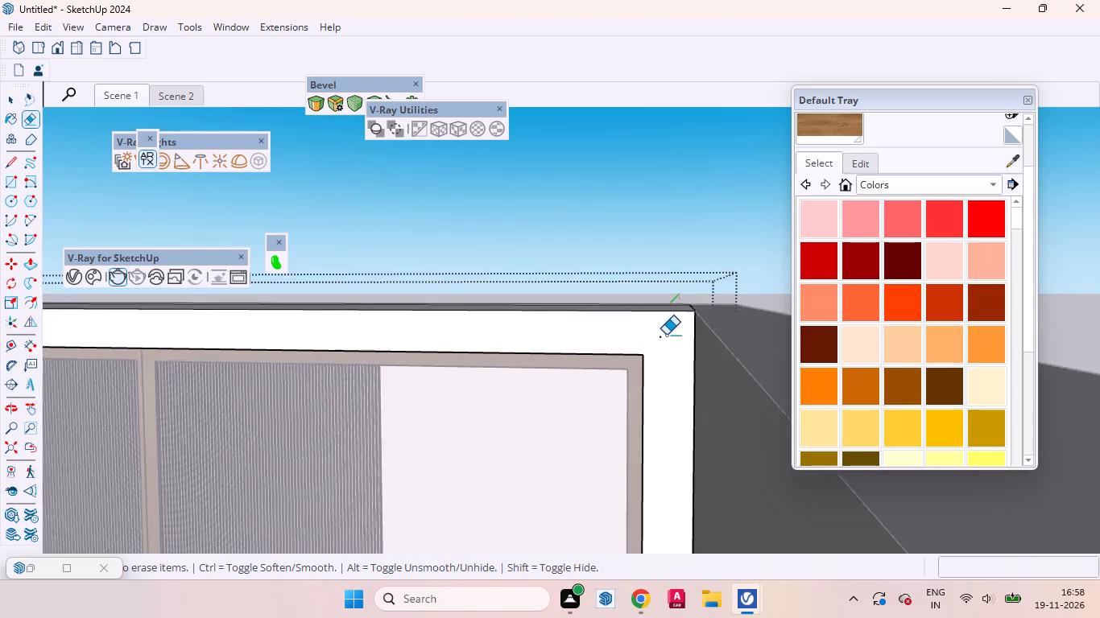
scroll(666, 335, "up", 4)
left_click_drag(655, 333, 657, 348)
scroll(684, 290, "down", 2)
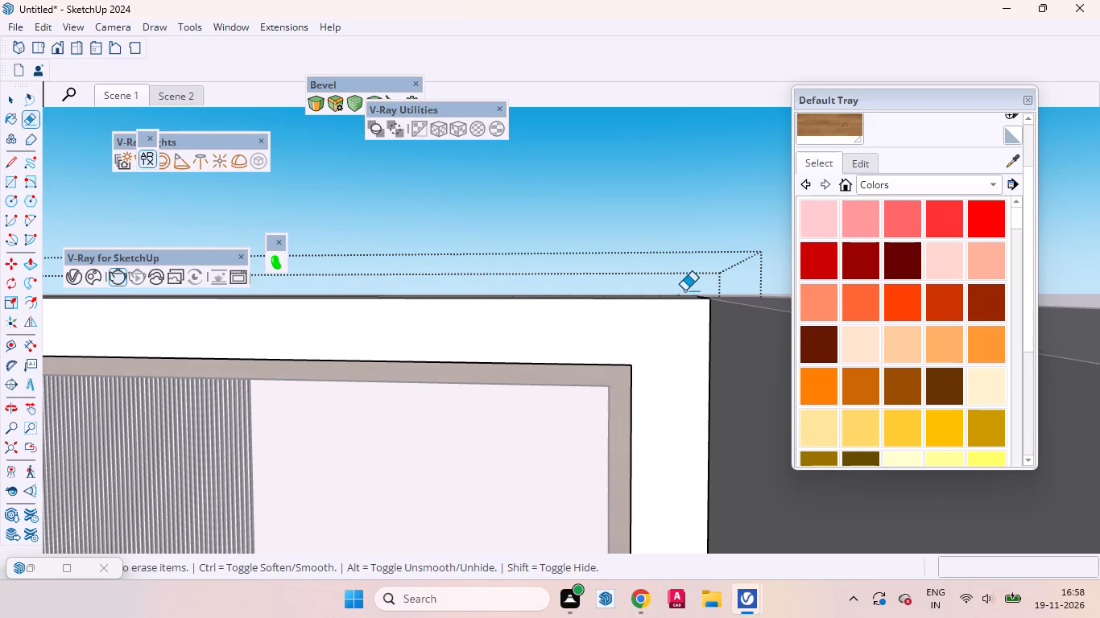
scroll(684, 290, "down", 20)
scroll(684, 290, "down", 5)
scroll(455, 499, "up", 5)
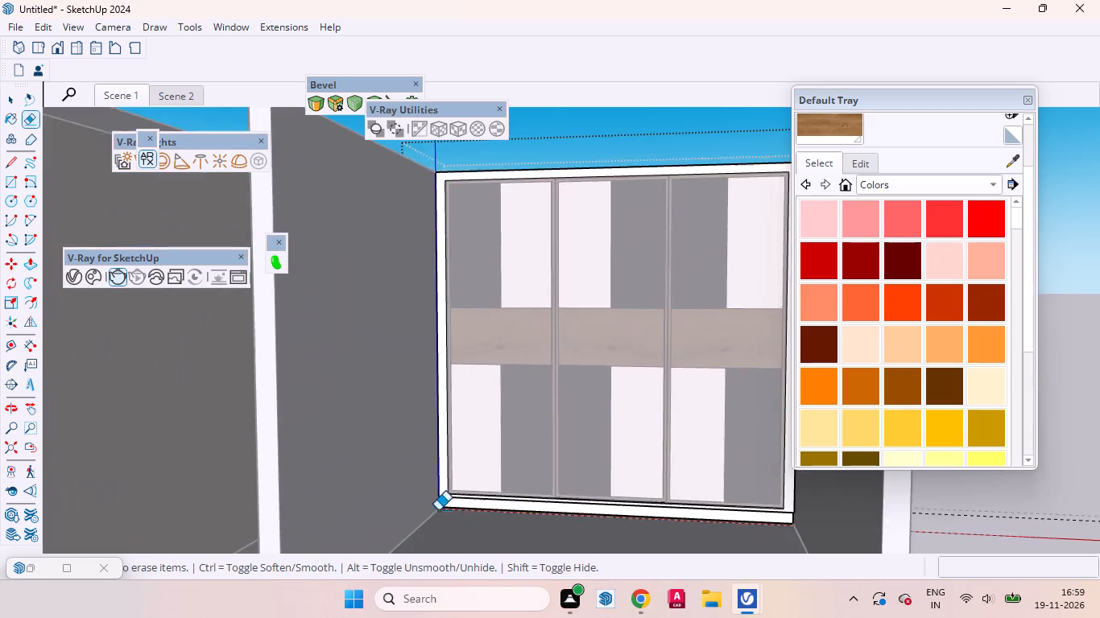
scroll(438, 510, "up", 13)
scroll(410, 502, "down", 15)
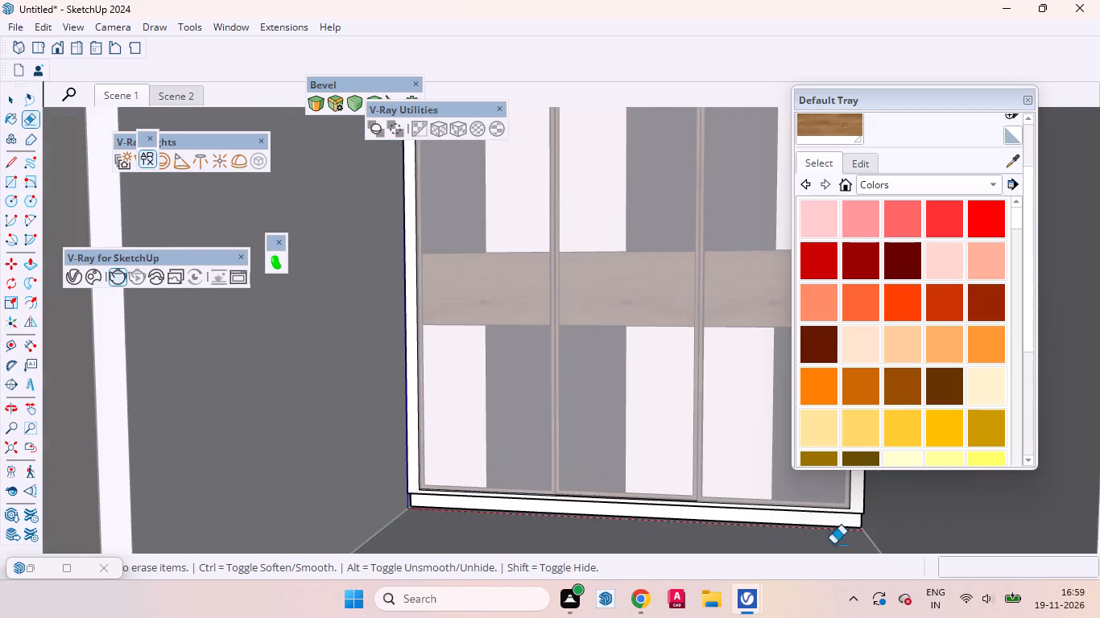
scroll(846, 538, "up", 3)
scroll(683, 565, "down", 16)
key("space")
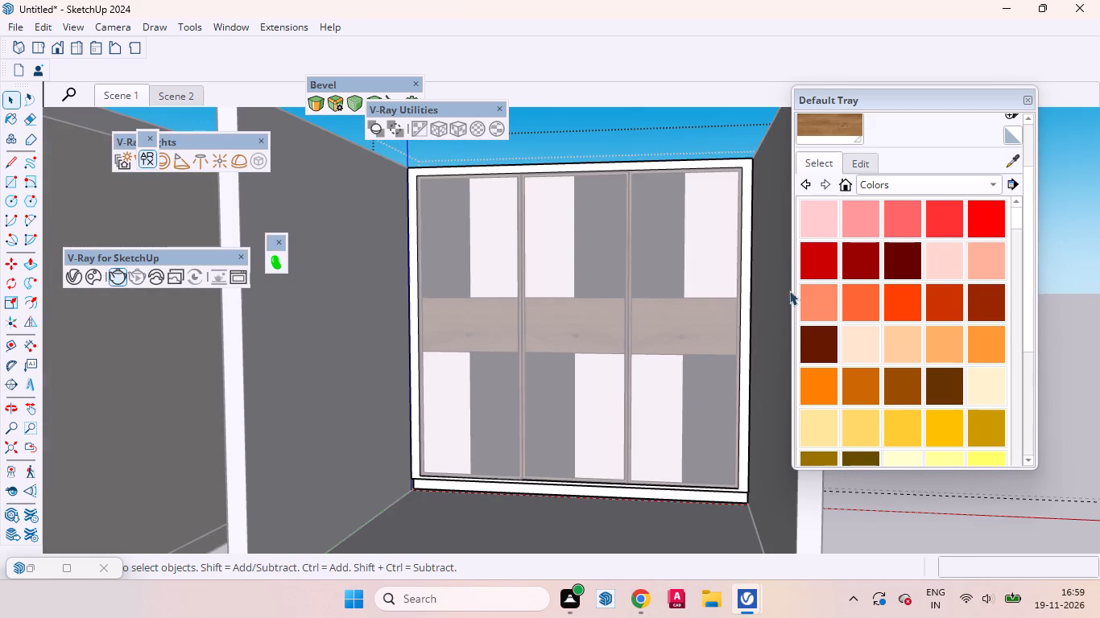
Paint the front face of the surrounding wardrobe frame with the current oak wood material.
left_click(843, 126)
scroll(770, 156, "up", 14)
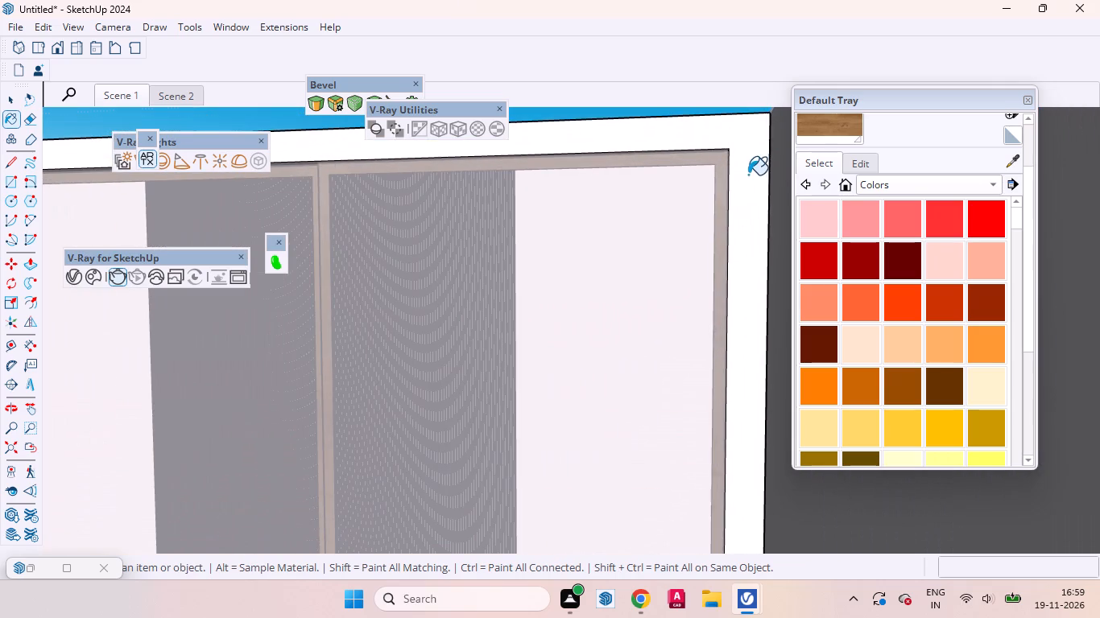
left_click(748, 175)
scroll(736, 244, "down", 14)
Paint the frame's inner edge faces at the upper corner beside the first door with the same oak material.
scroll(347, 261, "up", 2)
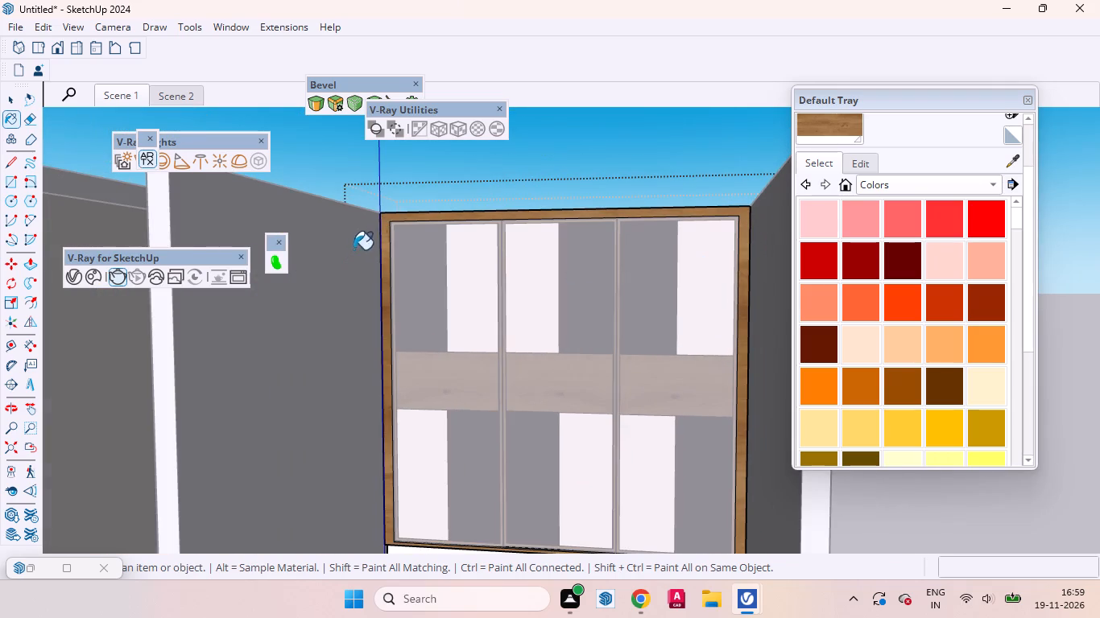
scroll(354, 249, "up", 5)
scroll(384, 238, "up", 20)
scroll(384, 238, "up", 2)
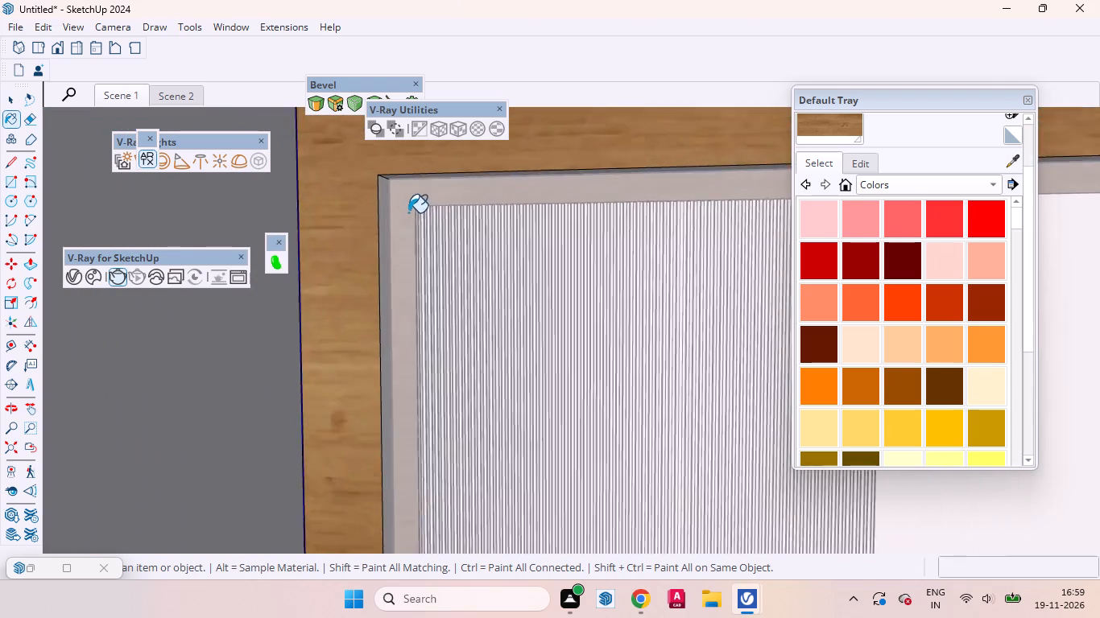
middle_click_drag(389, 205, 315, 154)
left_click(399, 209)
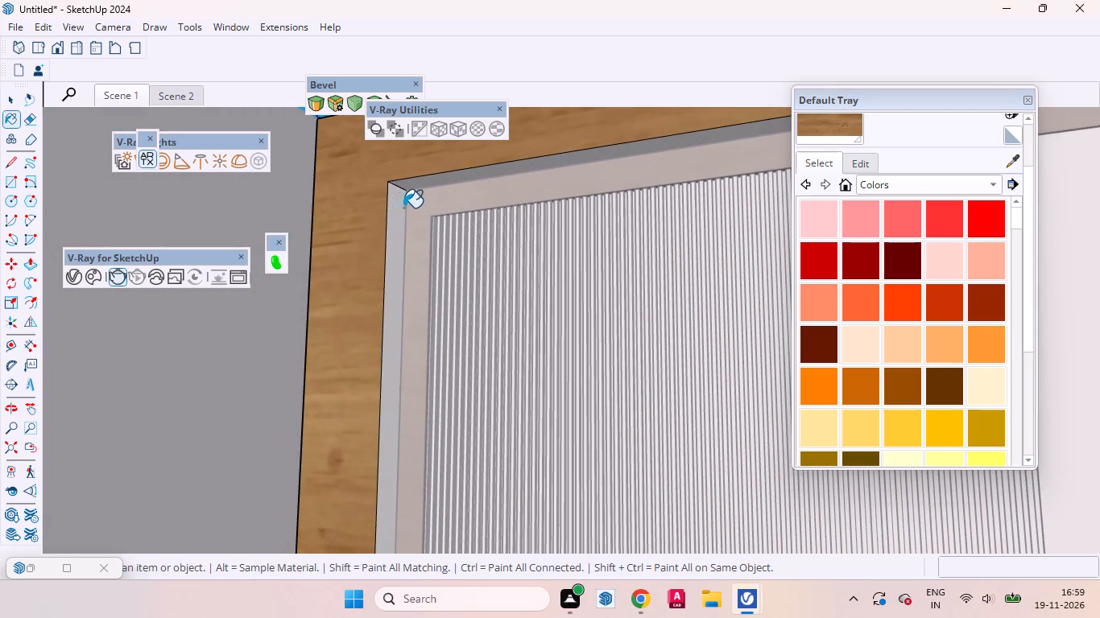
scroll(416, 194, "up", 7)
left_click(416, 173)
scroll(387, 241, "down", 8)
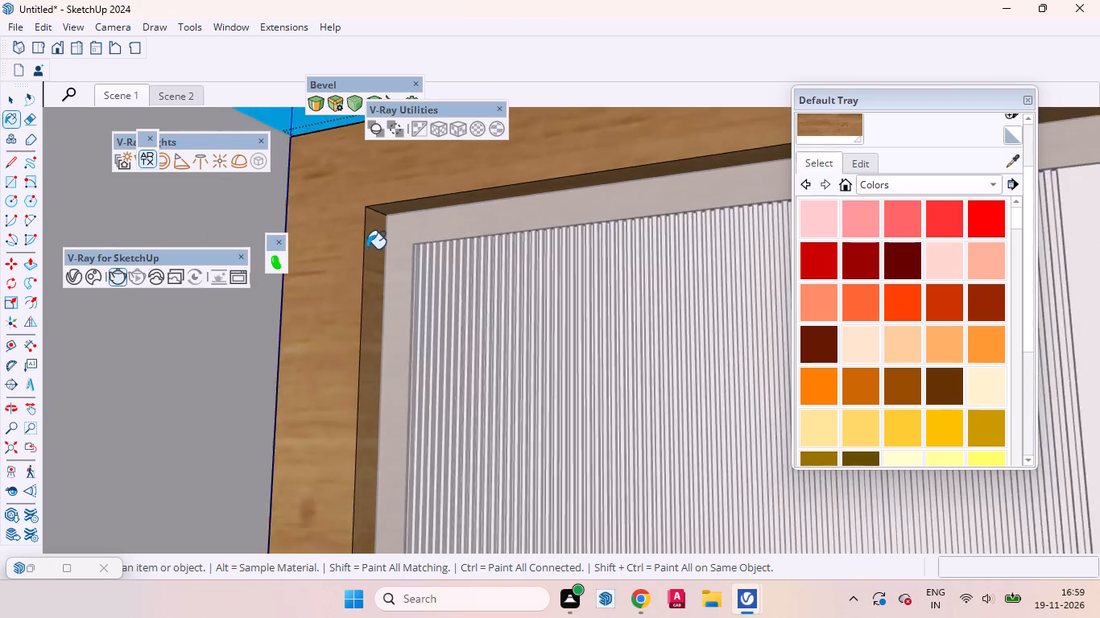
Paint the frame upright's inner edge face beside the third door with the same oak material.
scroll(366, 249, "down", 20)
scroll(366, 249, "down", 10)
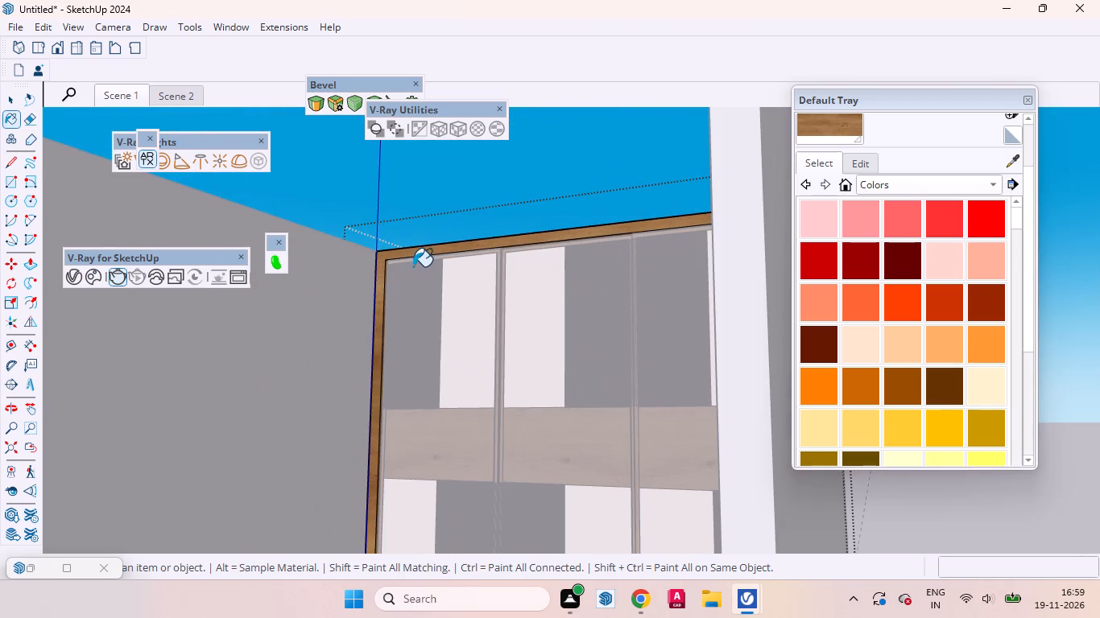
middle_click_drag(419, 270, 685, 402)
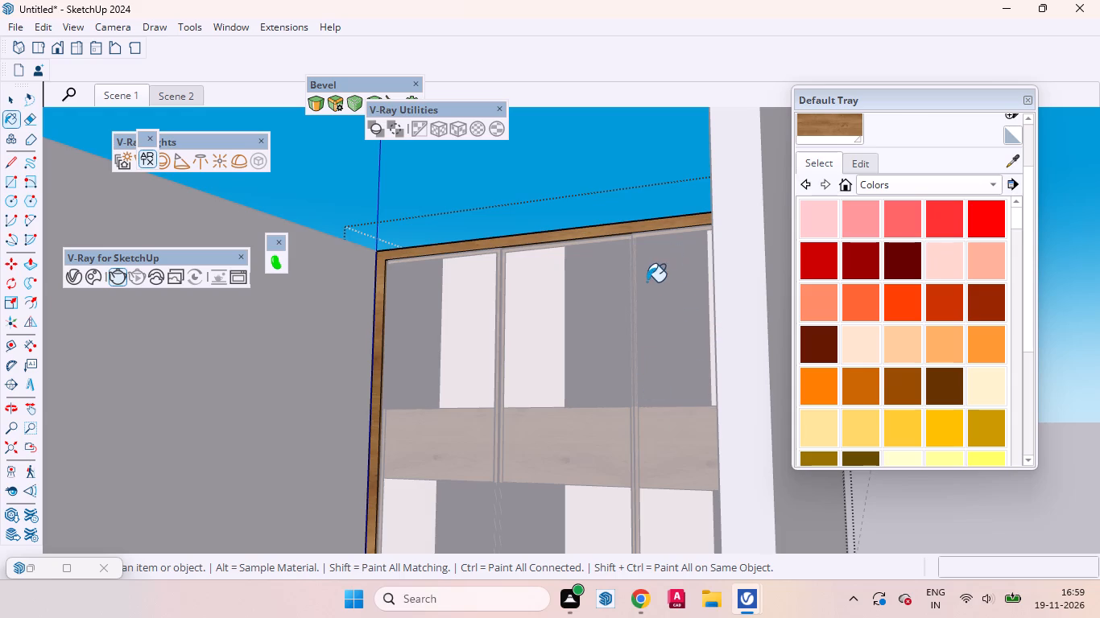
scroll(643, 284, "up", 9)
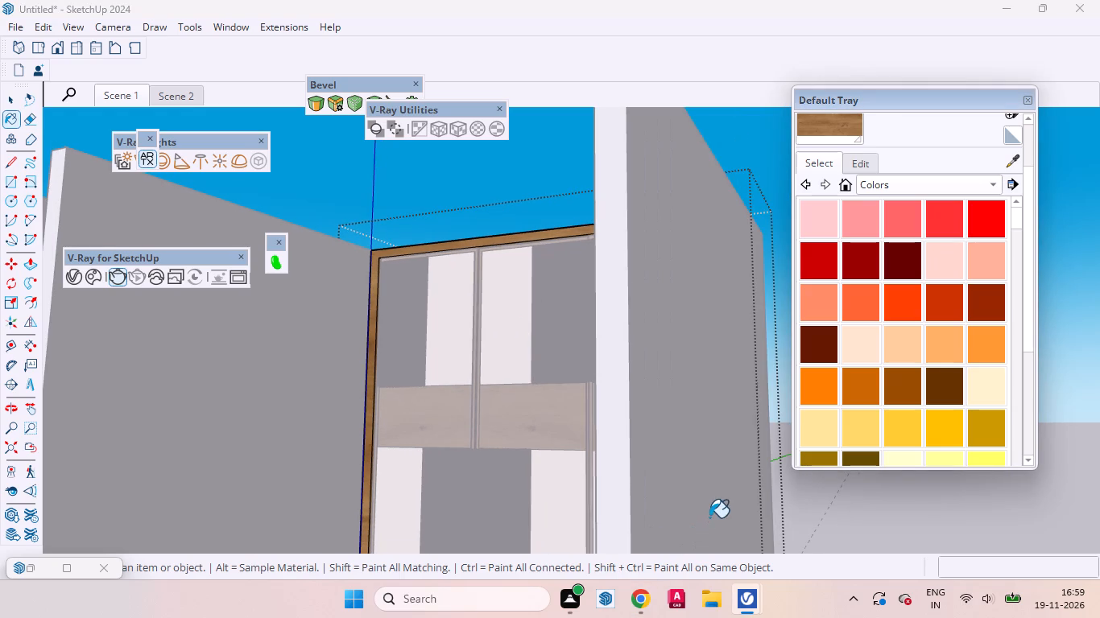
scroll(578, 438, "up", 3)
middle_click_drag(579, 439, 763, 501)
scroll(746, 483, "up", 1)
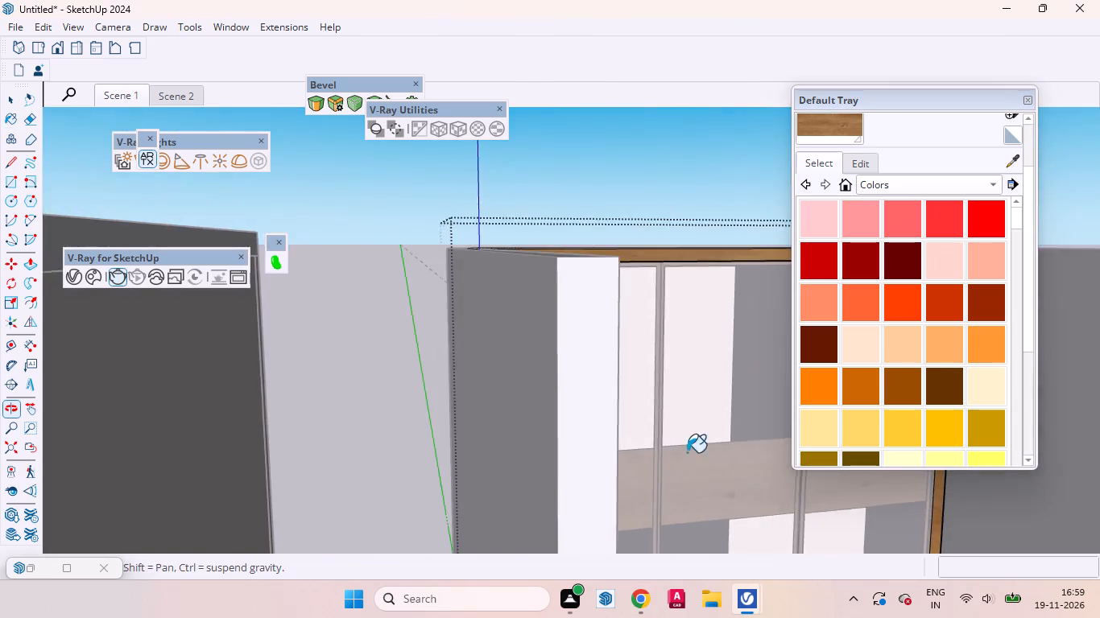
scroll(640, 374, "down", 12)
scroll(788, 476, "up", 16)
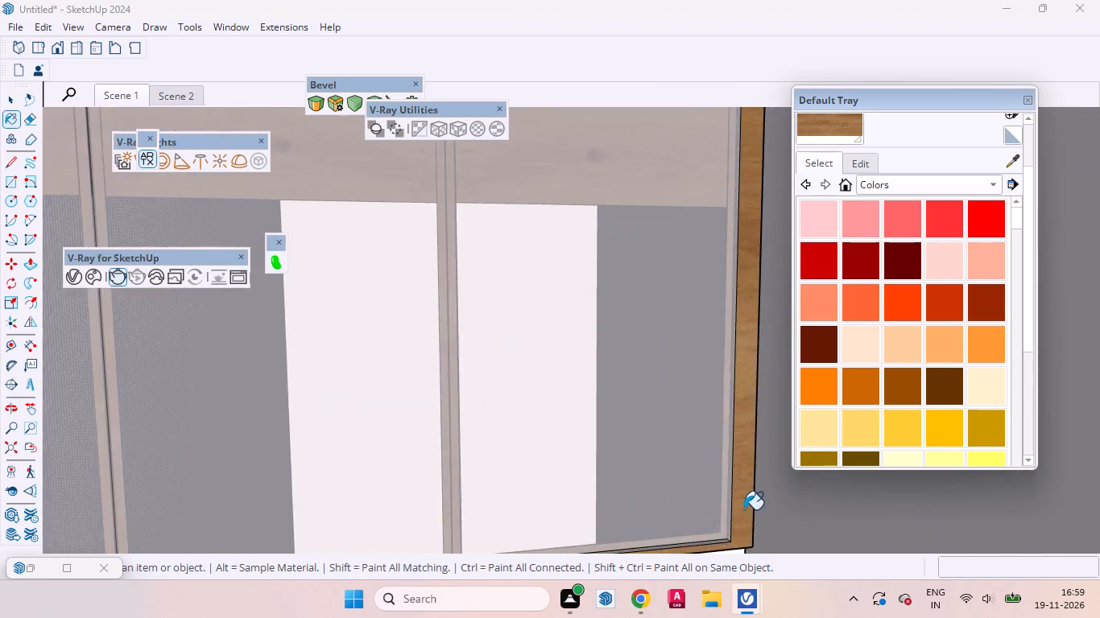
scroll(744, 509, "up", 6)
middle_click_drag(720, 508, 784, 547)
scroll(815, 527, "up", 2)
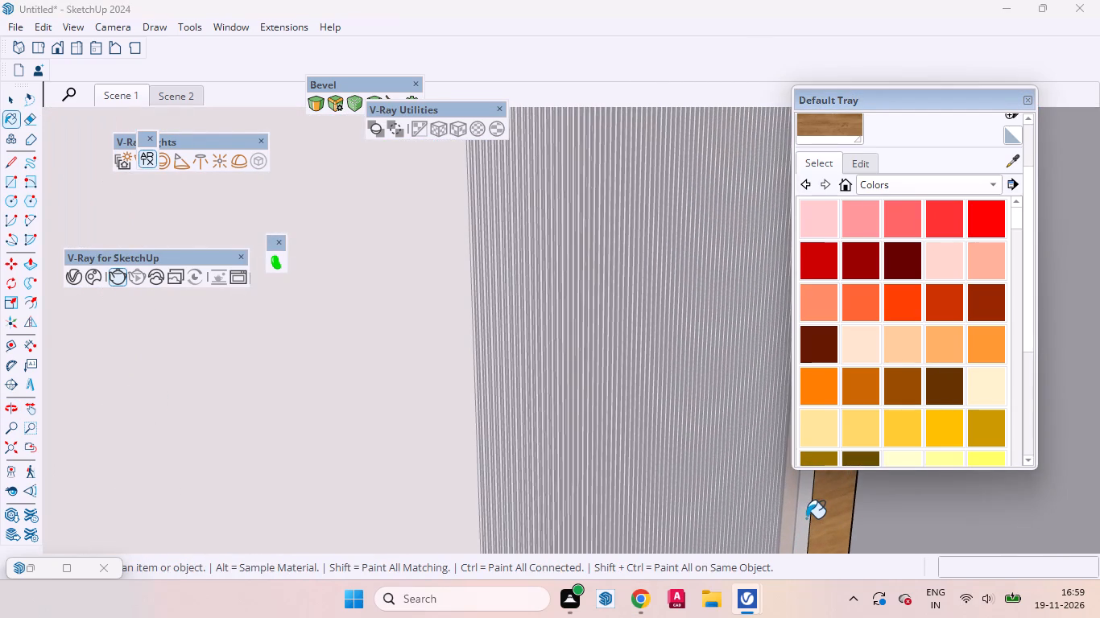
left_click(803, 516)
scroll(661, 500, "down", 17)
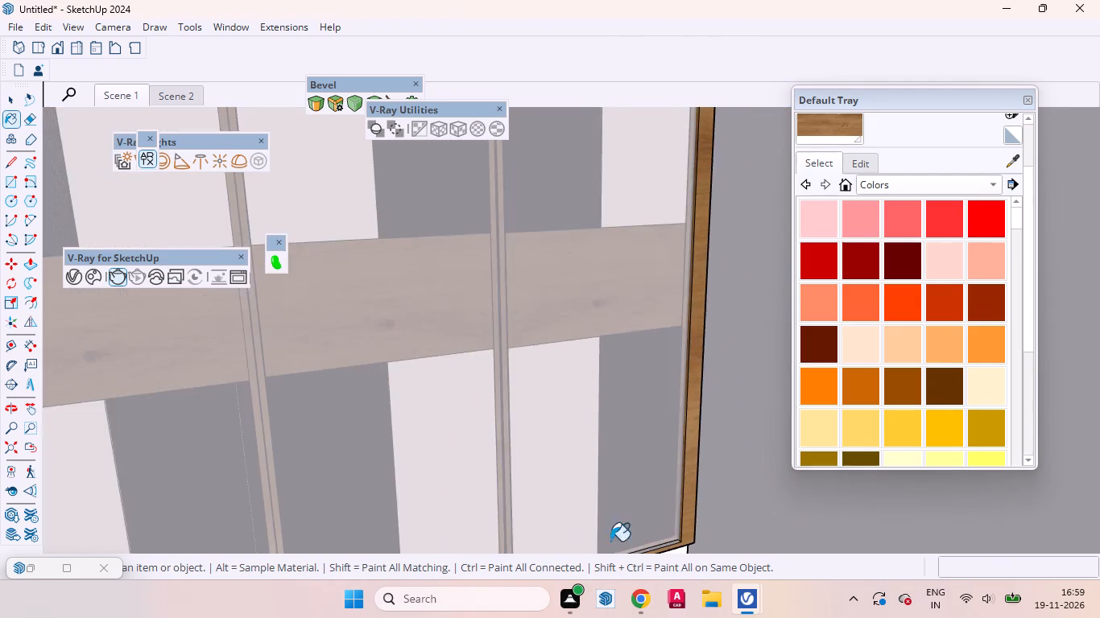
scroll(610, 541, "down", 7)
scroll(607, 462, "down", 6)
scroll(612, 270, "up", 5)
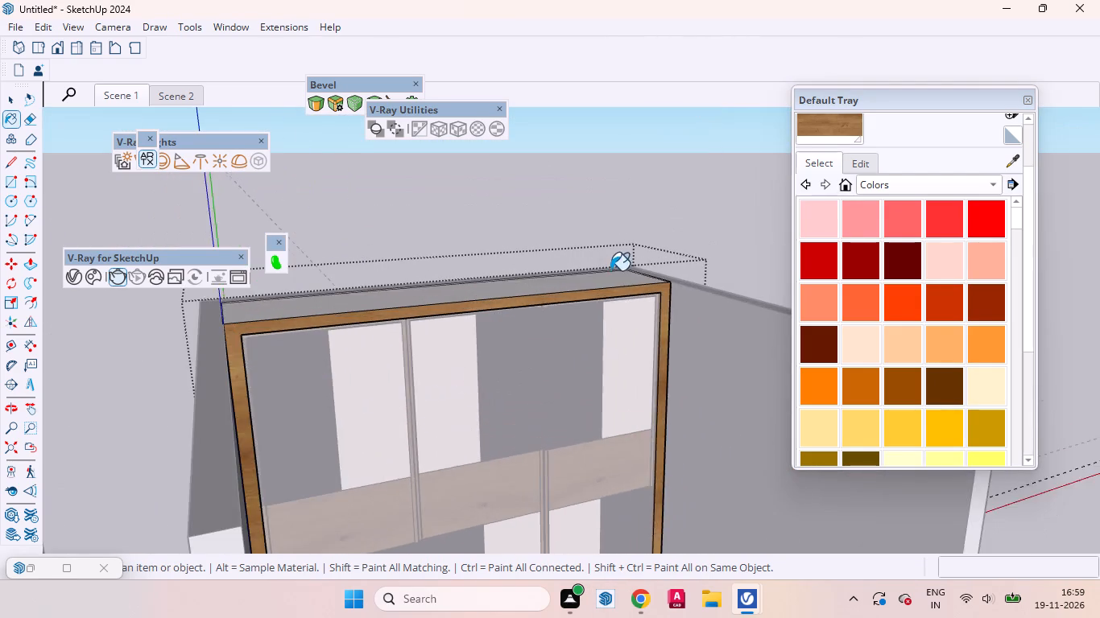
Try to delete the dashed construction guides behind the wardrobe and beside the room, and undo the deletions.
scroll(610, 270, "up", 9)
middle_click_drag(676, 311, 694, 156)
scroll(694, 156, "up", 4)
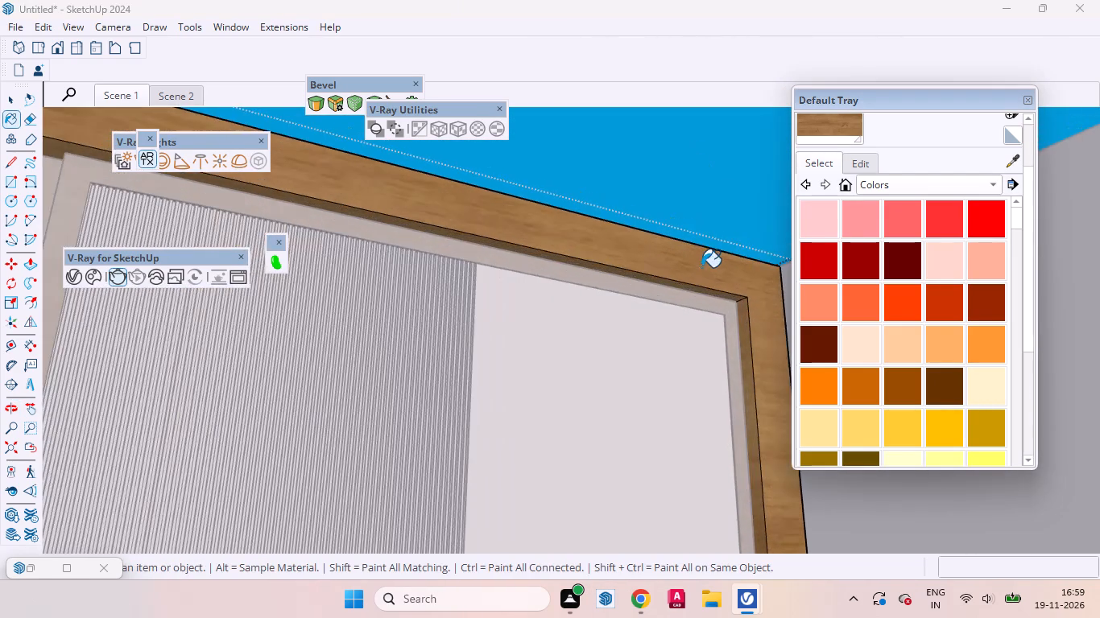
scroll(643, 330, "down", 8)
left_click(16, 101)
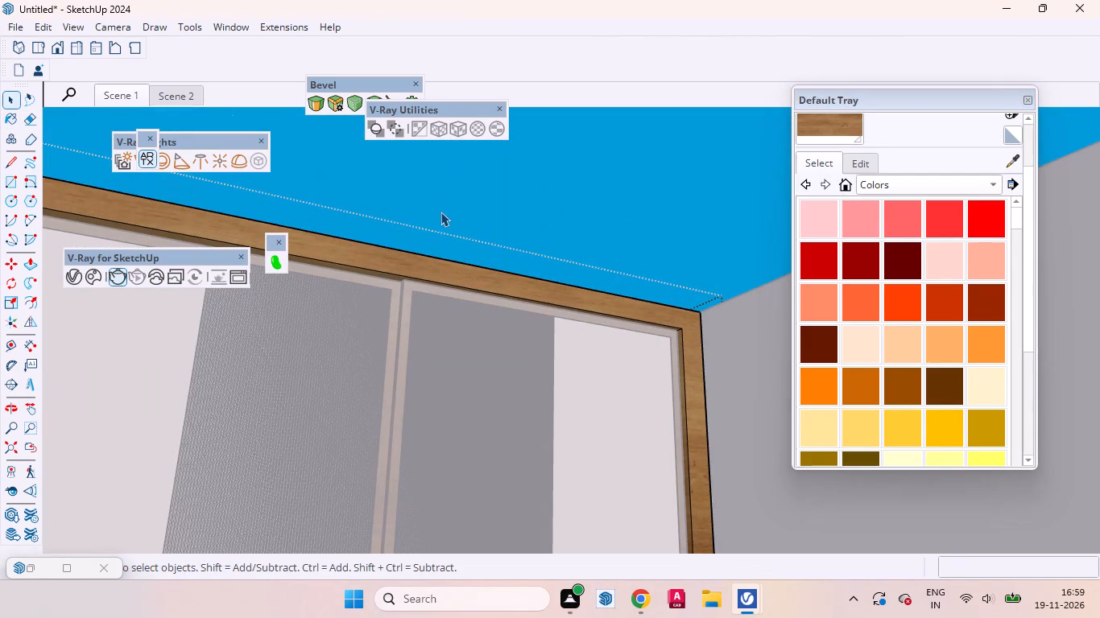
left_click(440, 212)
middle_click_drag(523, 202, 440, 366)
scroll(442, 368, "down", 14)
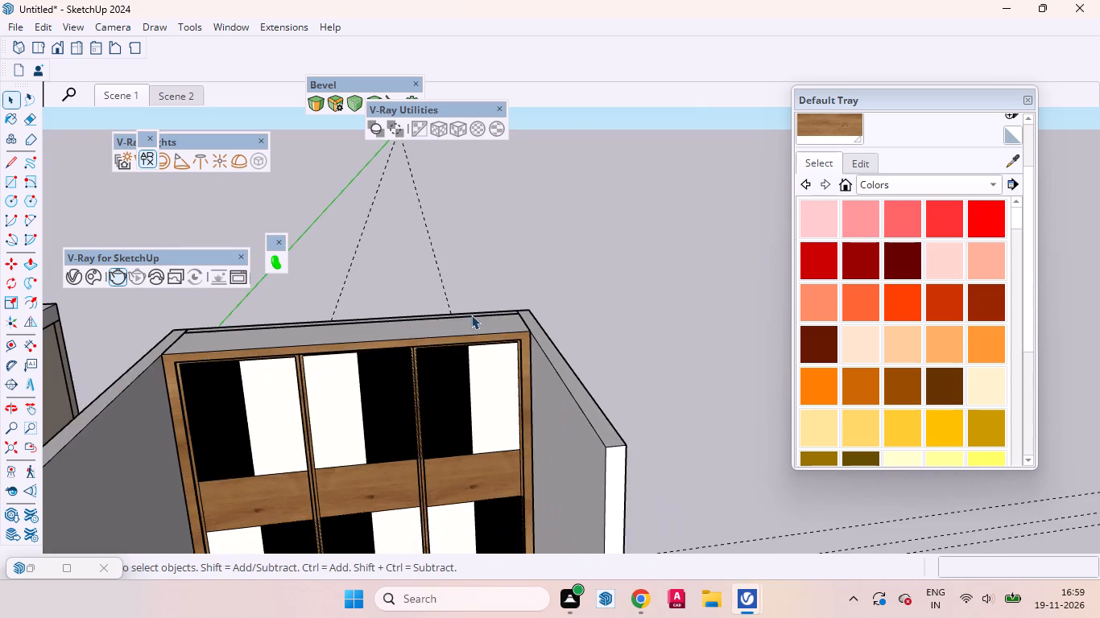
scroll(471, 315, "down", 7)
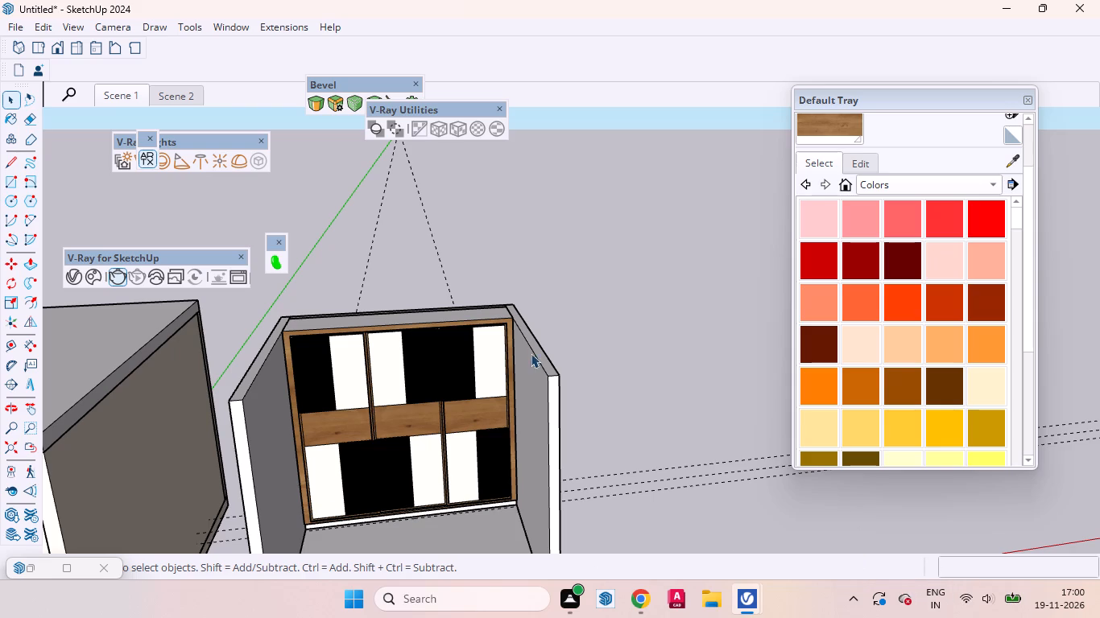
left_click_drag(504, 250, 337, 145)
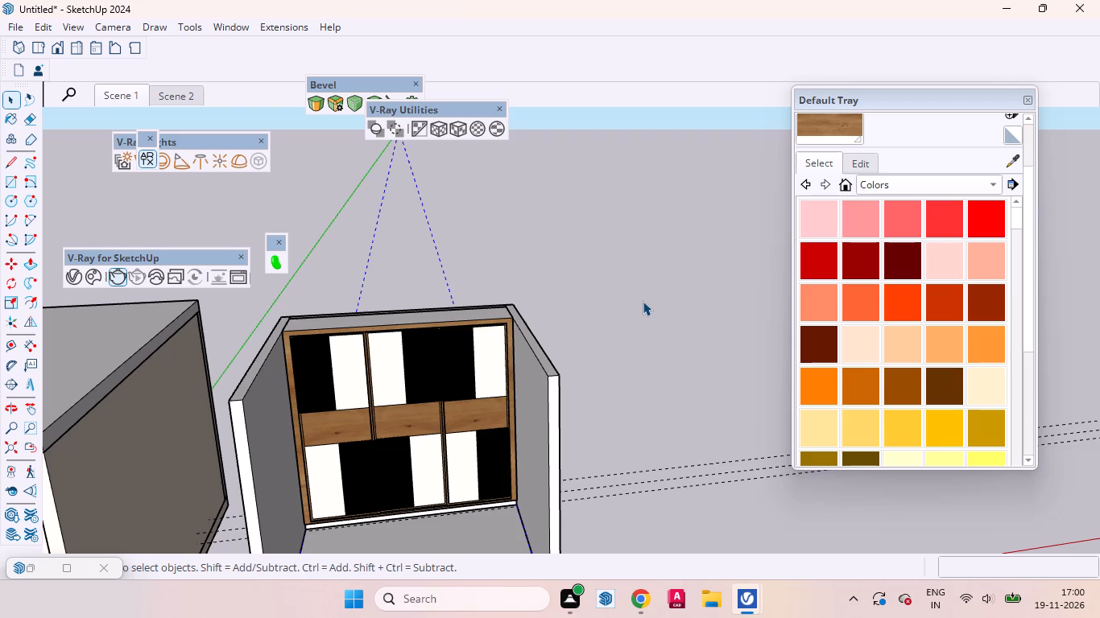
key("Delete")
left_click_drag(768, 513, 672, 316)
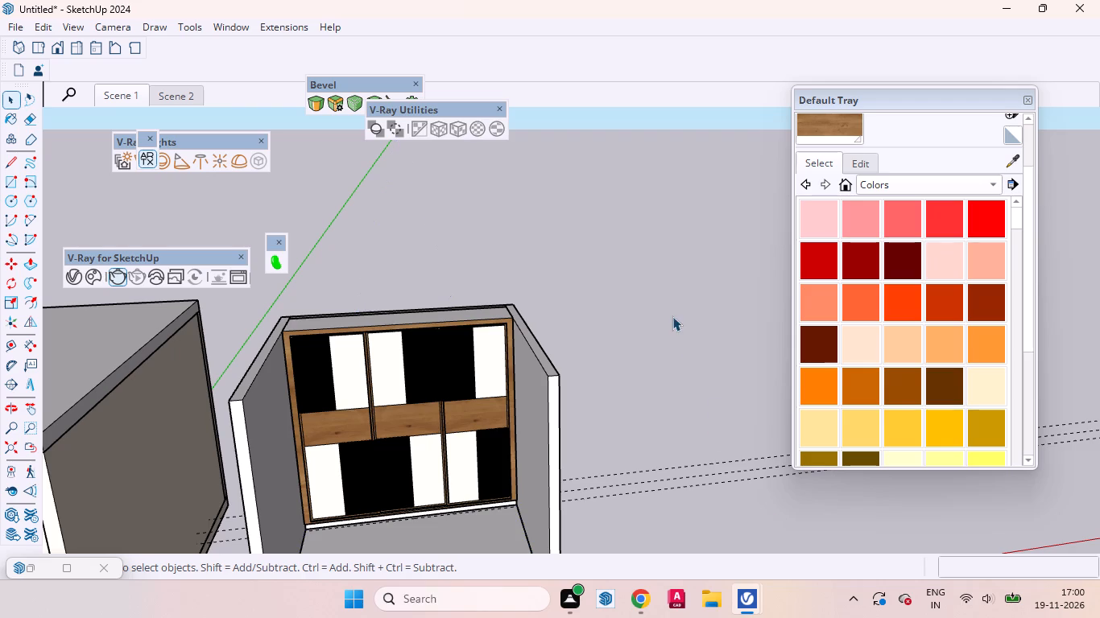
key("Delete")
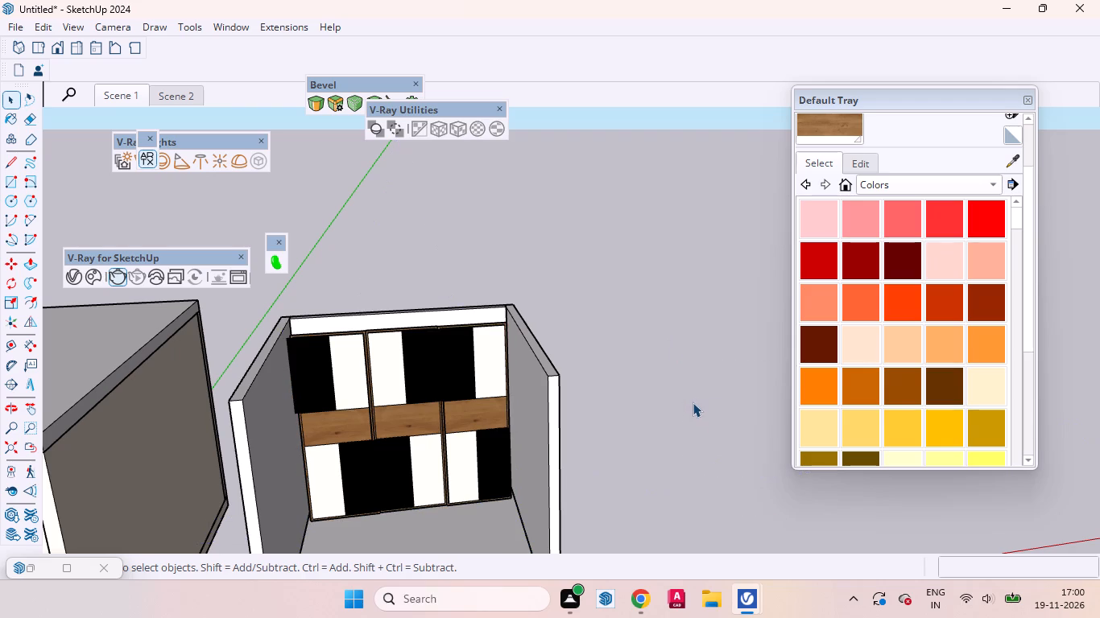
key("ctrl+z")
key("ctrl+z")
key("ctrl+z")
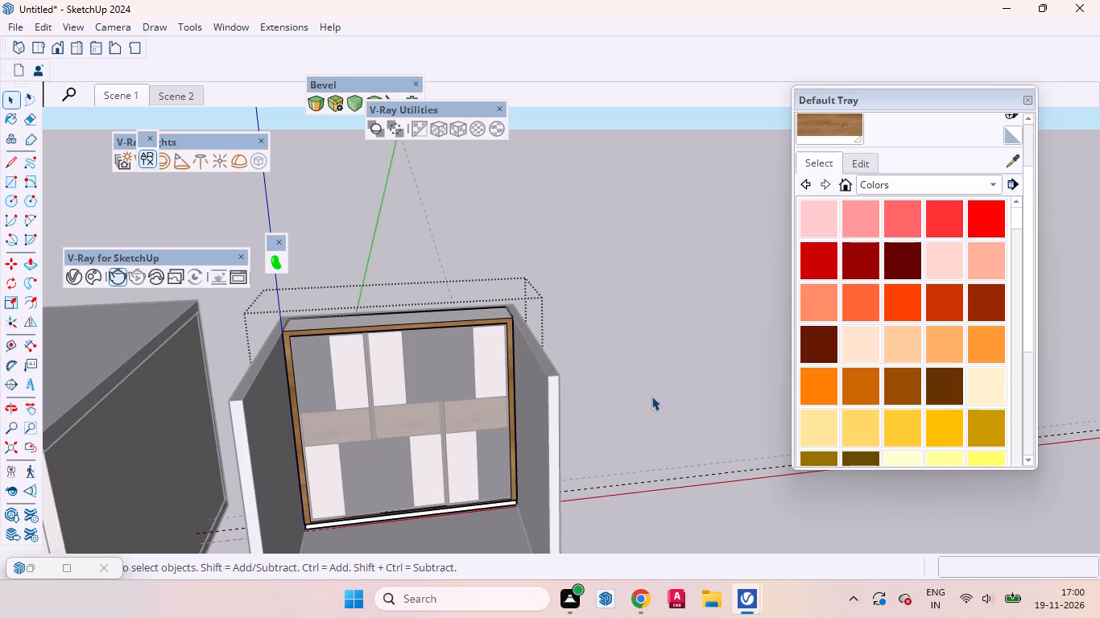
Delete the dashed construction guides running beside the room and those behind the wardrobe, keeping the wardrobe frame.
key("space")
left_click(656, 483)
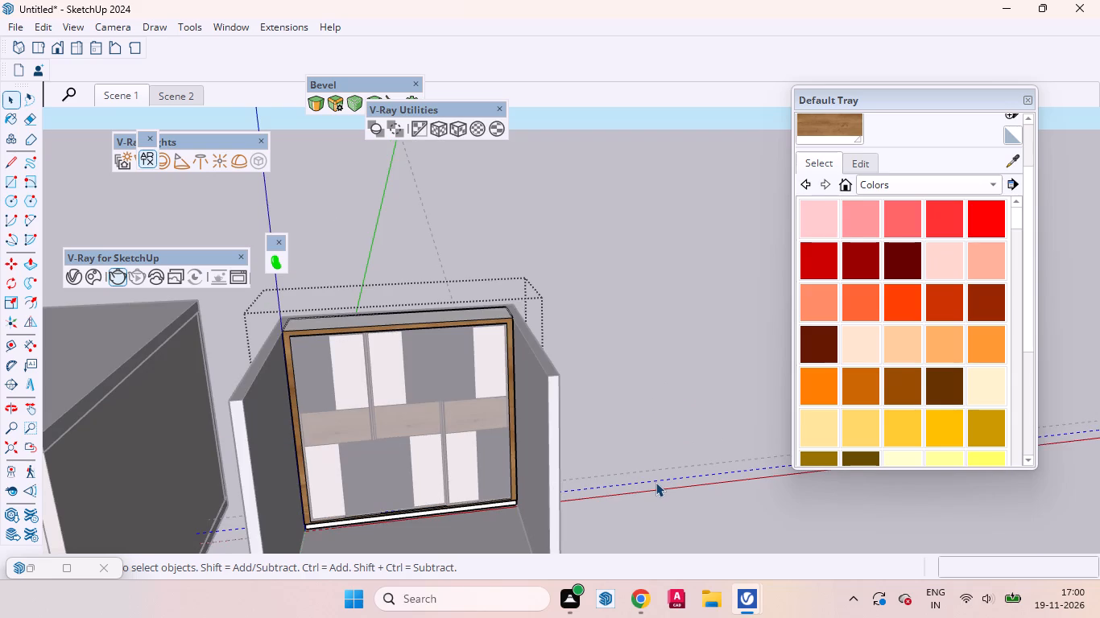
key("Delete")
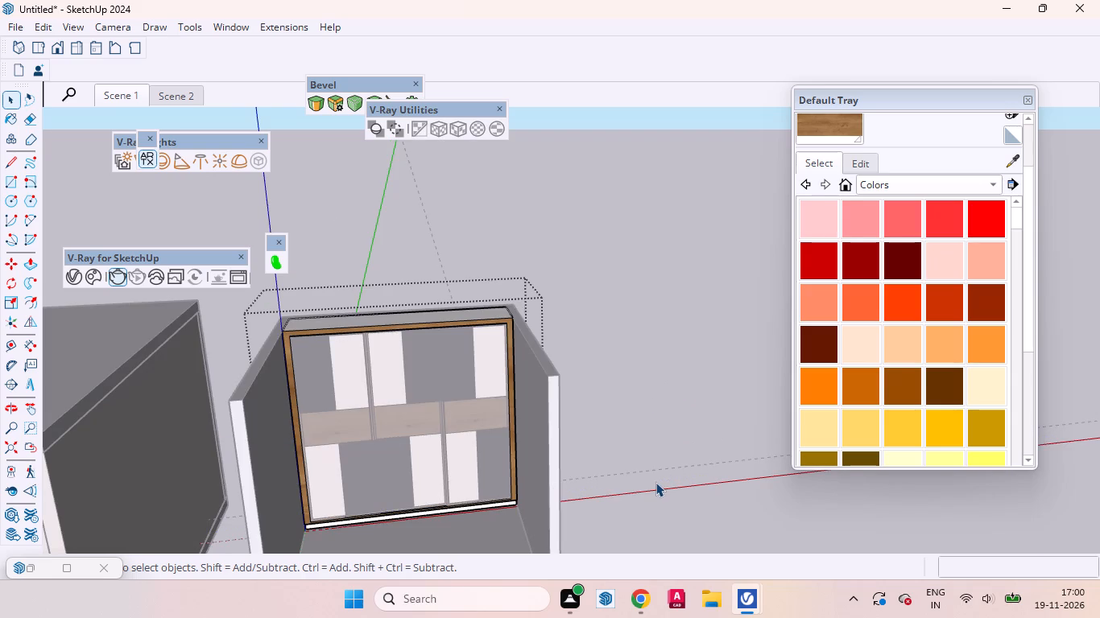
left_click(653, 496)
left_click_drag(690, 498, 617, 410)
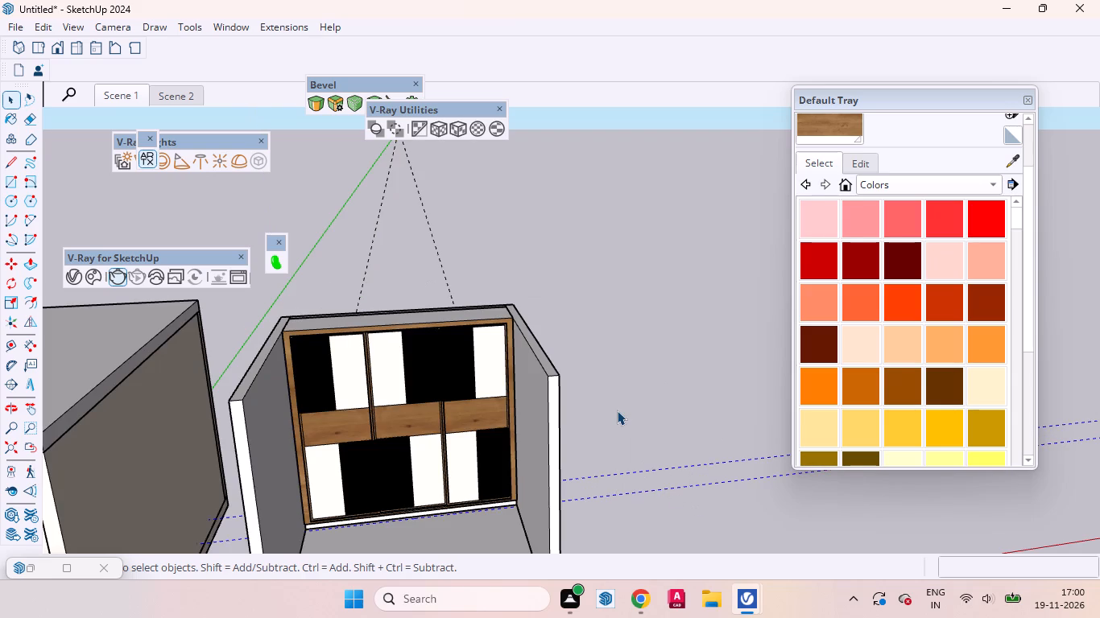
key("Delete")
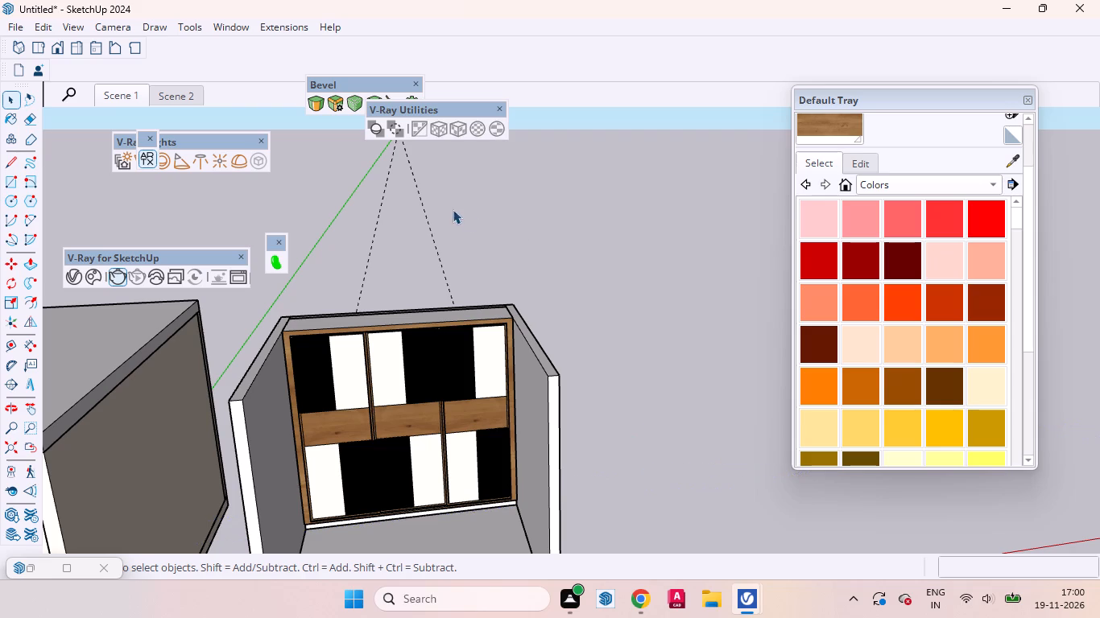
left_click_drag(474, 241, 337, 154)
key("Delete")
left_click(614, 397)
Sample the cream material from the middle door's upper panel and repaint the wardrobe frame's front face with it.
scroll(635, 286, "down", 4)
middle_click_drag(432, 539, 347, 493)
scroll(373, 469, "up", 5)
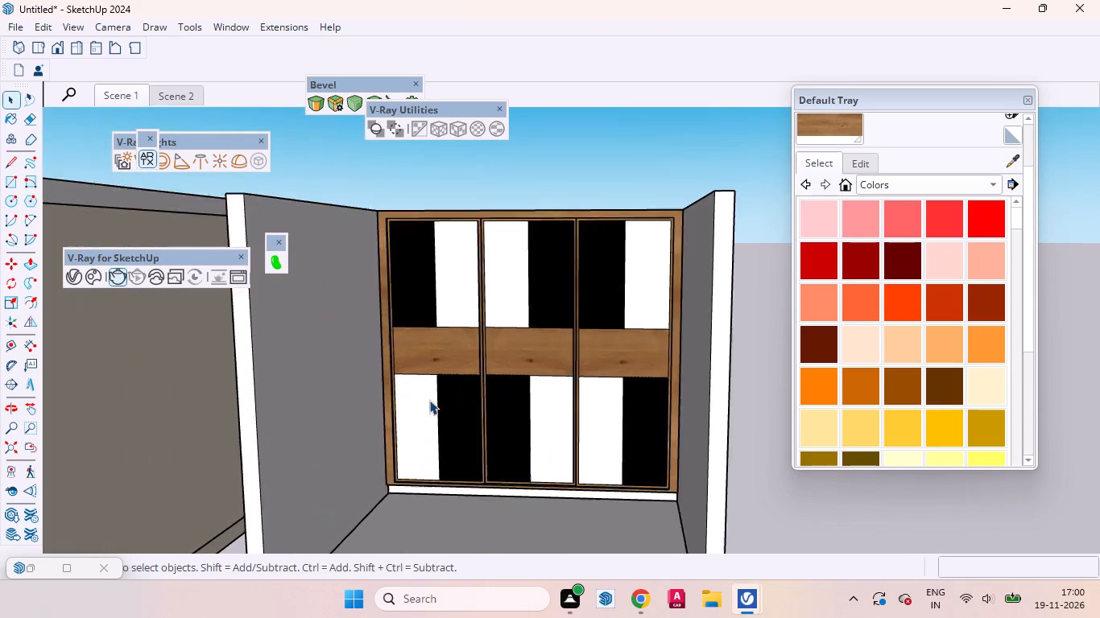
scroll(429, 400, "up", 8)
scroll(511, 476, "down", 4)
middle_click_drag(508, 508, 529, 511)
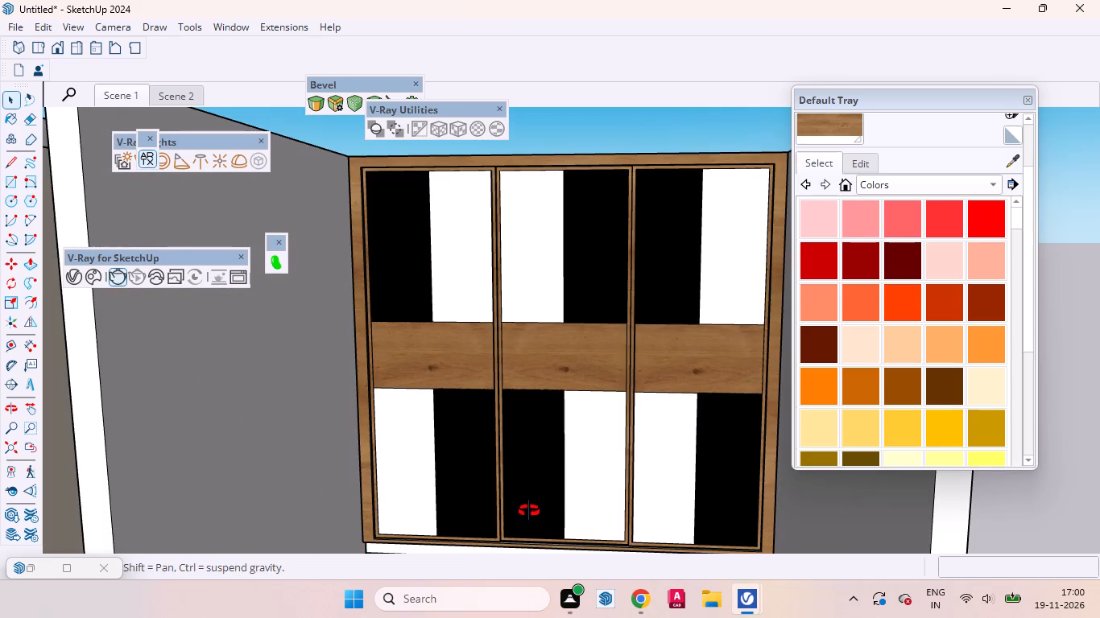
middle_click_drag(529, 511, 541, 511)
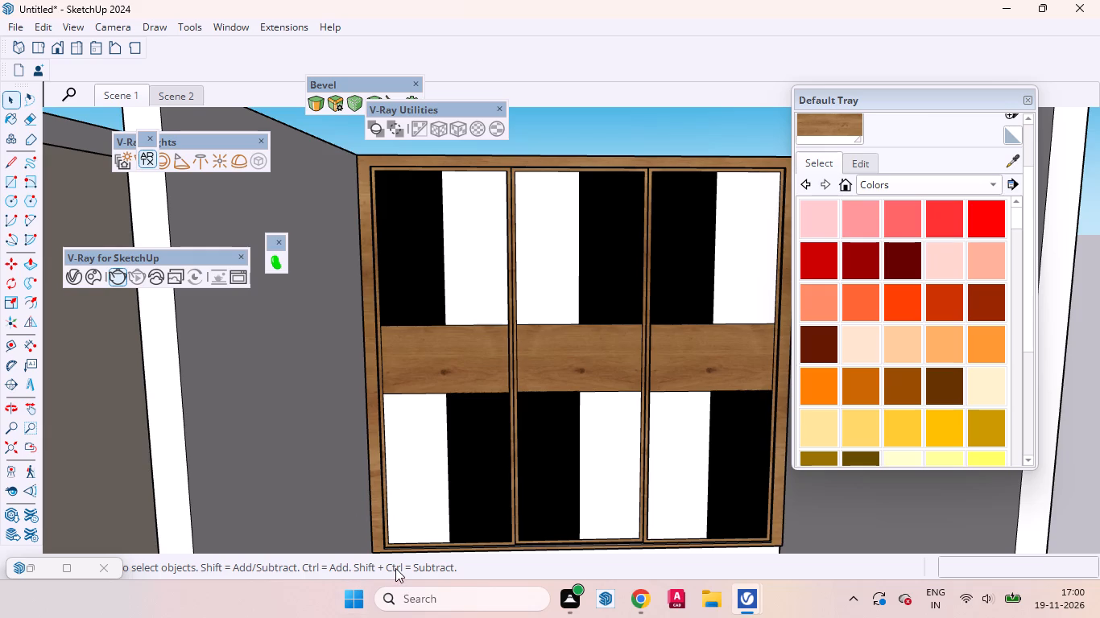
left_click(1019, 159)
left_click(548, 270)
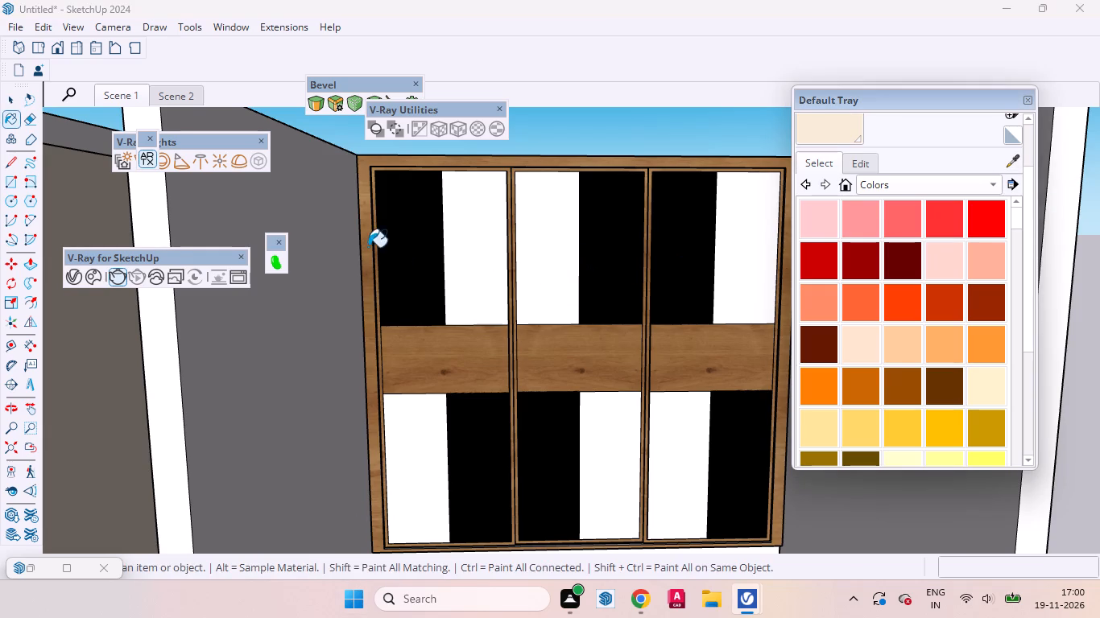
left_click(6, 102)
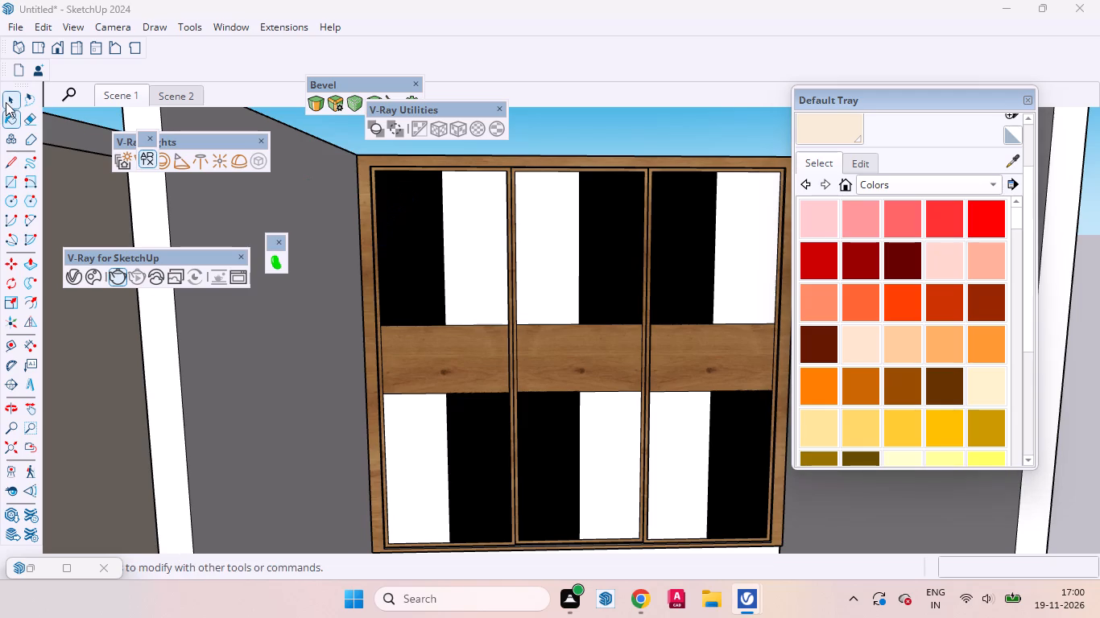
scroll(368, 192, "up", 4)
scroll(557, 592, "down", 2)
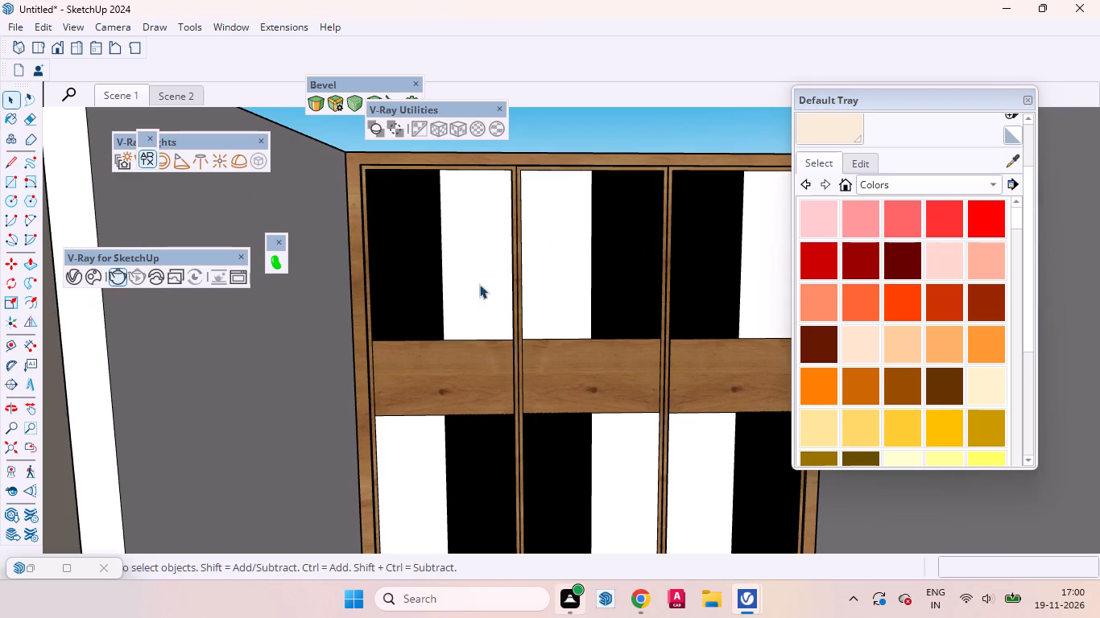
scroll(407, 224, "up", 5)
scroll(433, 508, "down", 3)
scroll(357, 204, "up", 8)
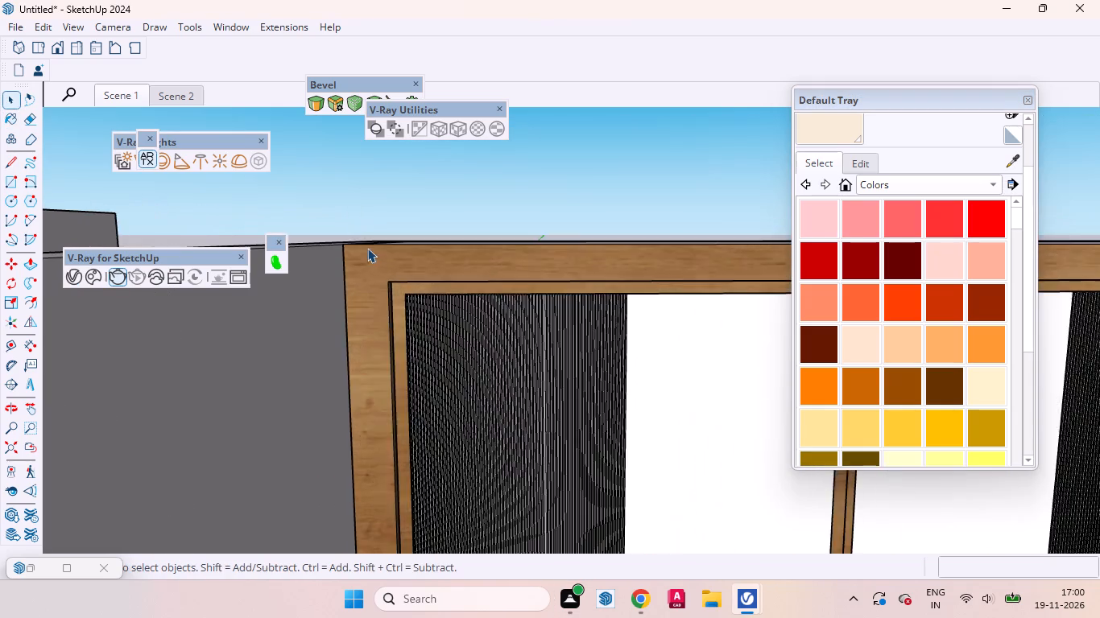
scroll(367, 248, "up", 5)
double_click(371, 270)
left_click(373, 278)
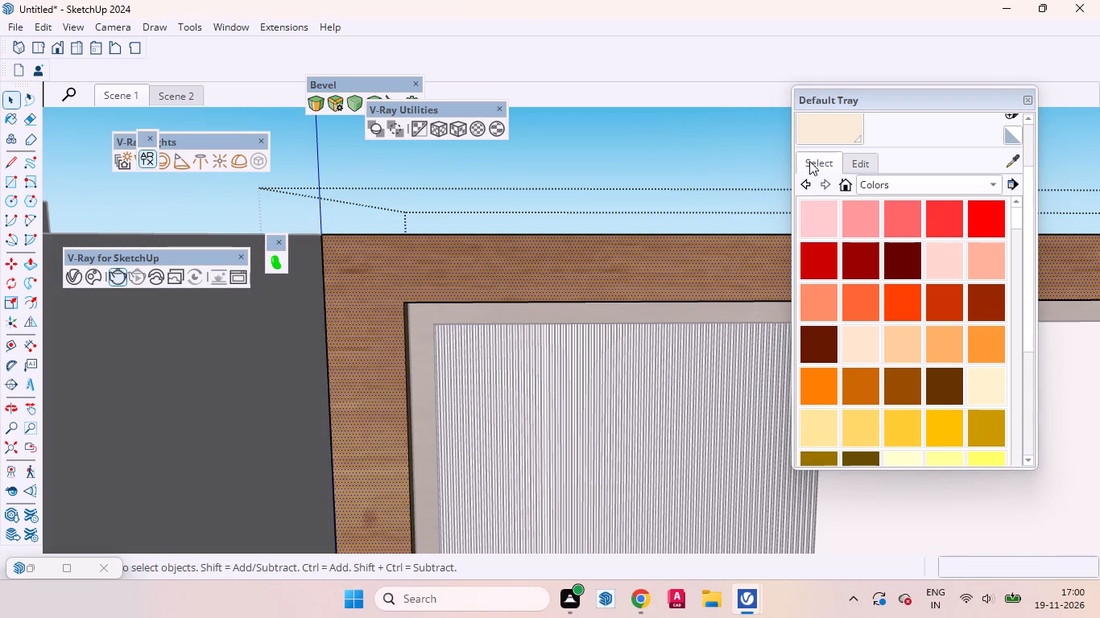
left_click(825, 125)
left_click(359, 289)
Paint the frame's inner edge faces at the upper corner beside the first door with the same cream material.
middle_click_drag(438, 338, 333, 253)
scroll(307, 220, "up", 9)
left_click(329, 238)
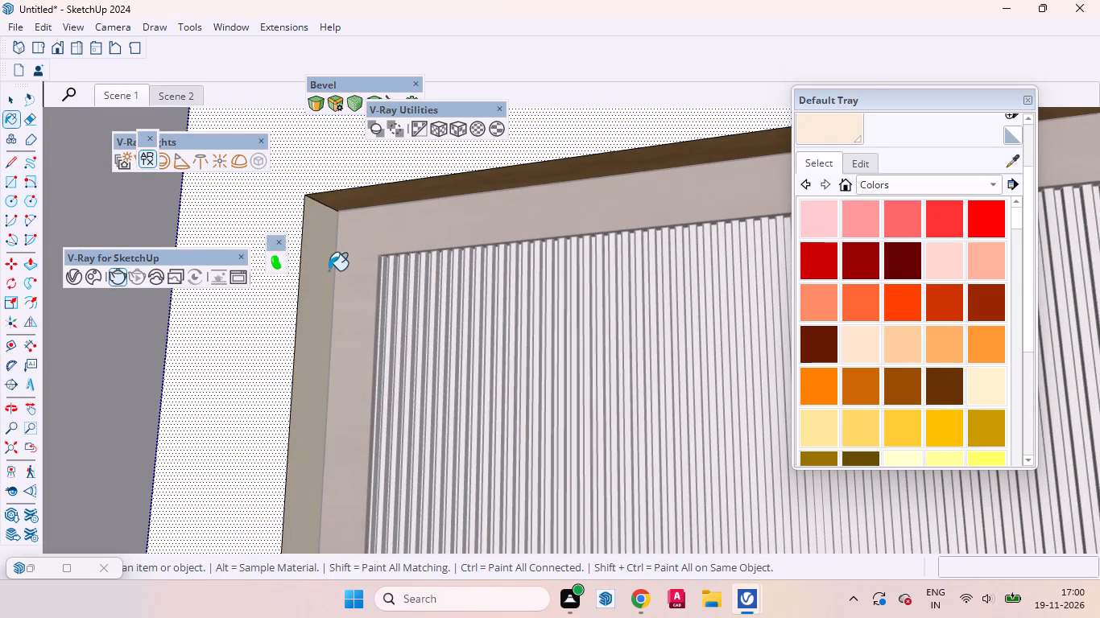
middle_click_drag(329, 270, 362, 175)
left_click(371, 171)
middle_click_drag(398, 222, 407, 334)
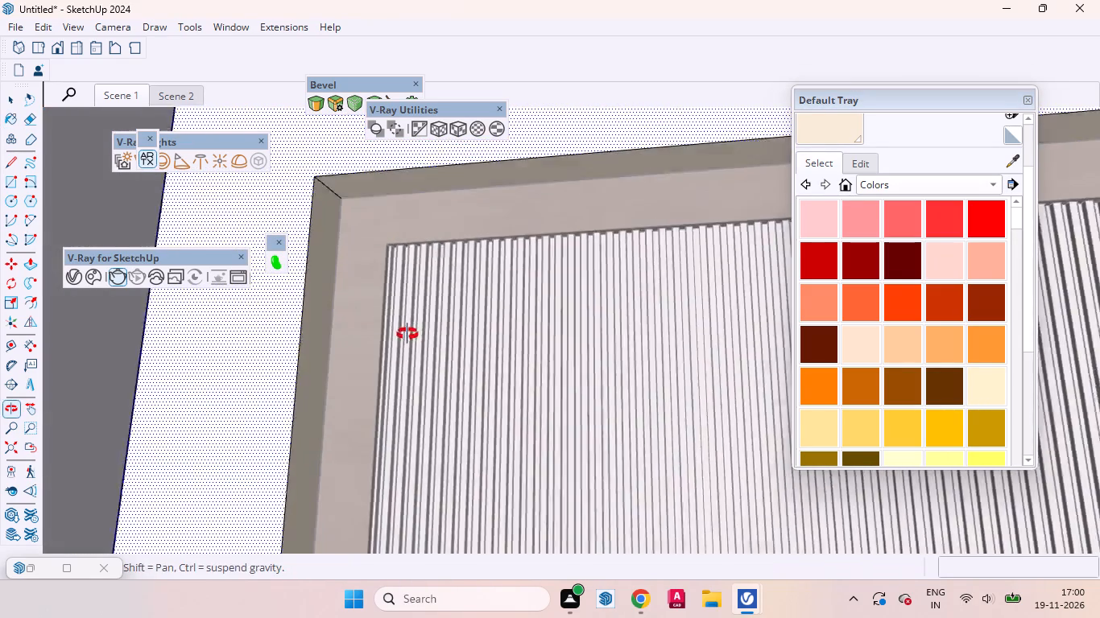
middle_click_drag(407, 334, 407, 340)
Paint the frame upright's inner edge face beside the third door cream and leave the frame group.
scroll(419, 339, "down", 20)
scroll(419, 339, "down", 4)
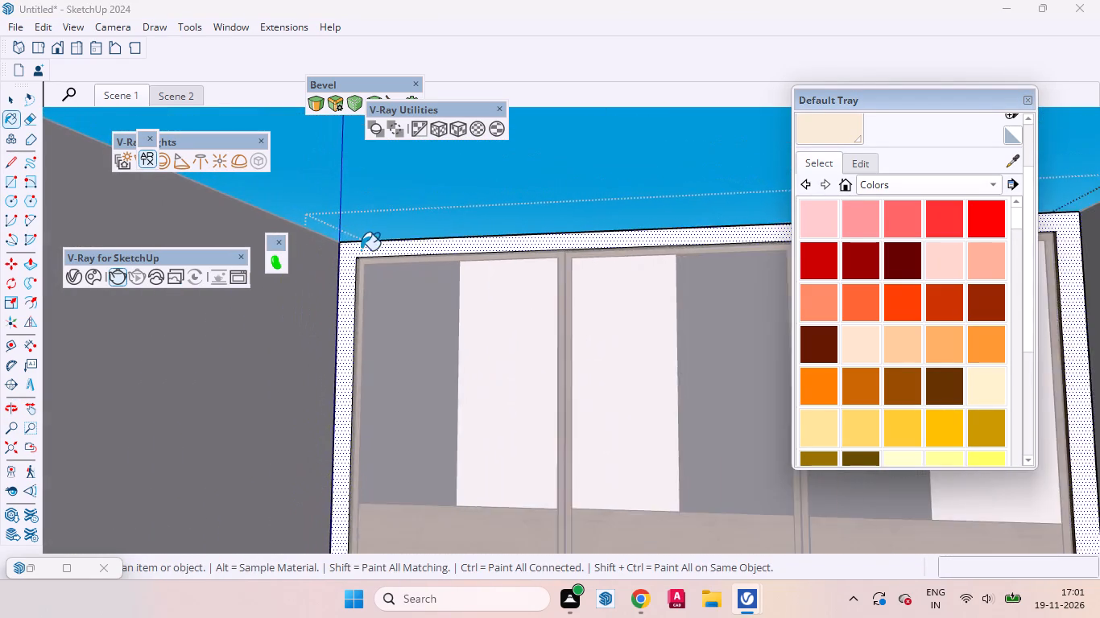
scroll(361, 250, "down", 11)
middle_click_drag(480, 290, 645, 352)
scroll(655, 319, "up", 3)
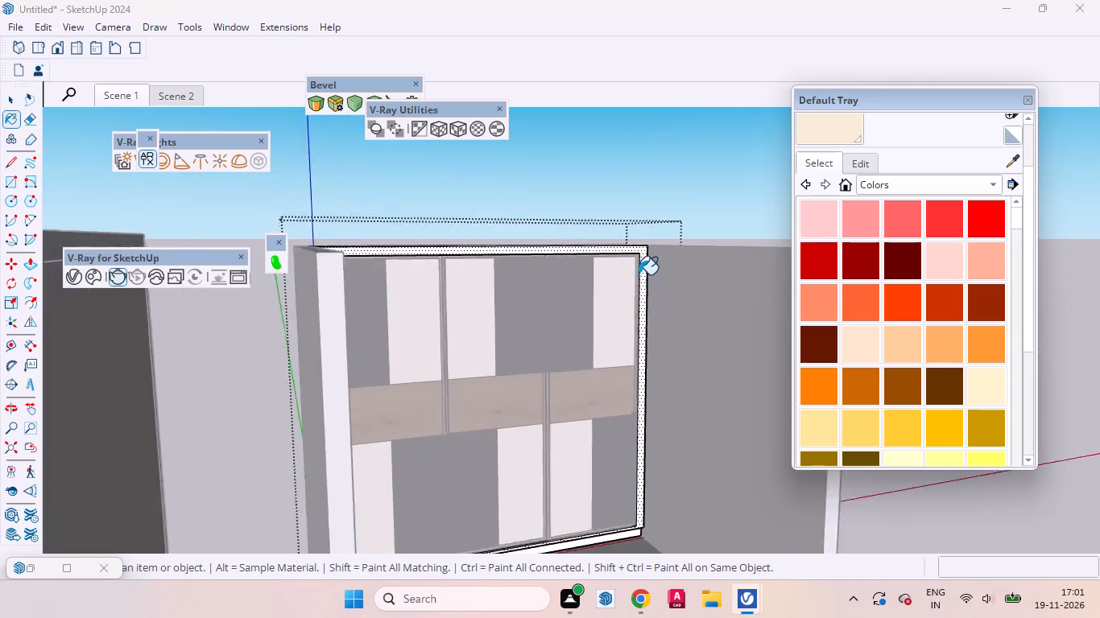
scroll(639, 274, "up", 20)
scroll(639, 274, "up", 5)
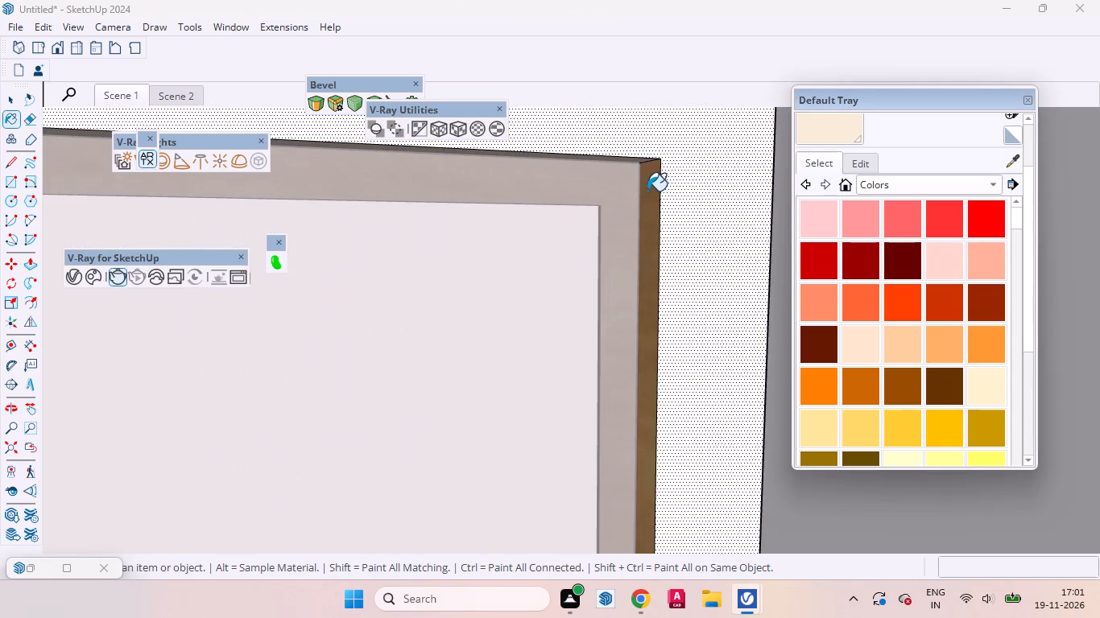
left_click(647, 190)
scroll(618, 299, "down", 8)
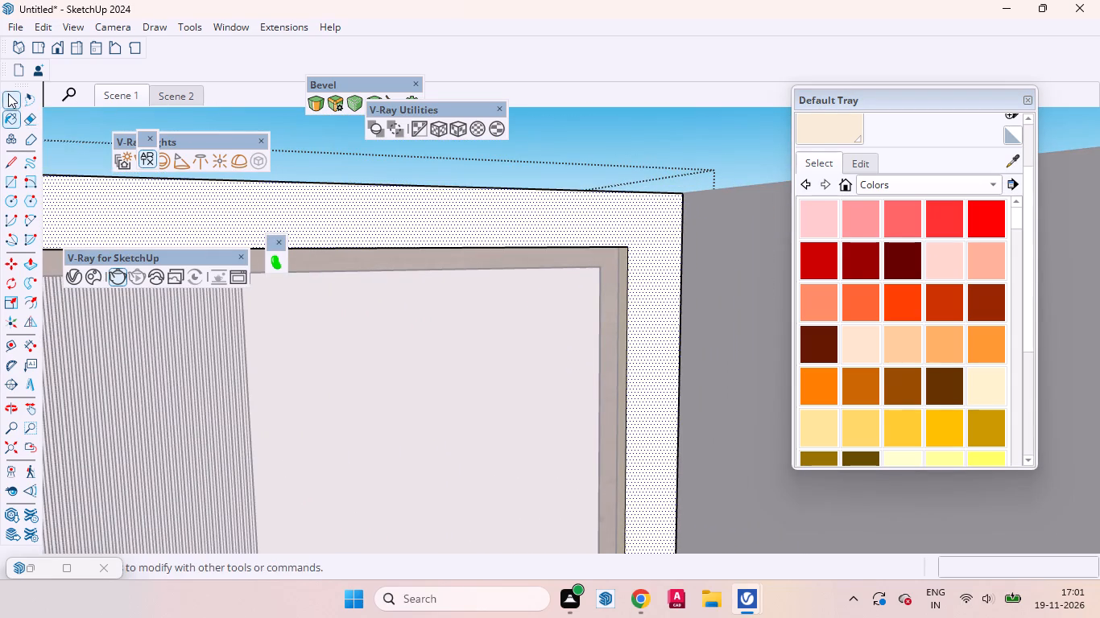
left_click(8, 93)
scroll(341, 233, "down", 12)
middle_click_drag(568, 220, 536, 315)
scroll(513, 245, "down", 8)
left_click(630, 237)
scroll(593, 270, "down", 4)
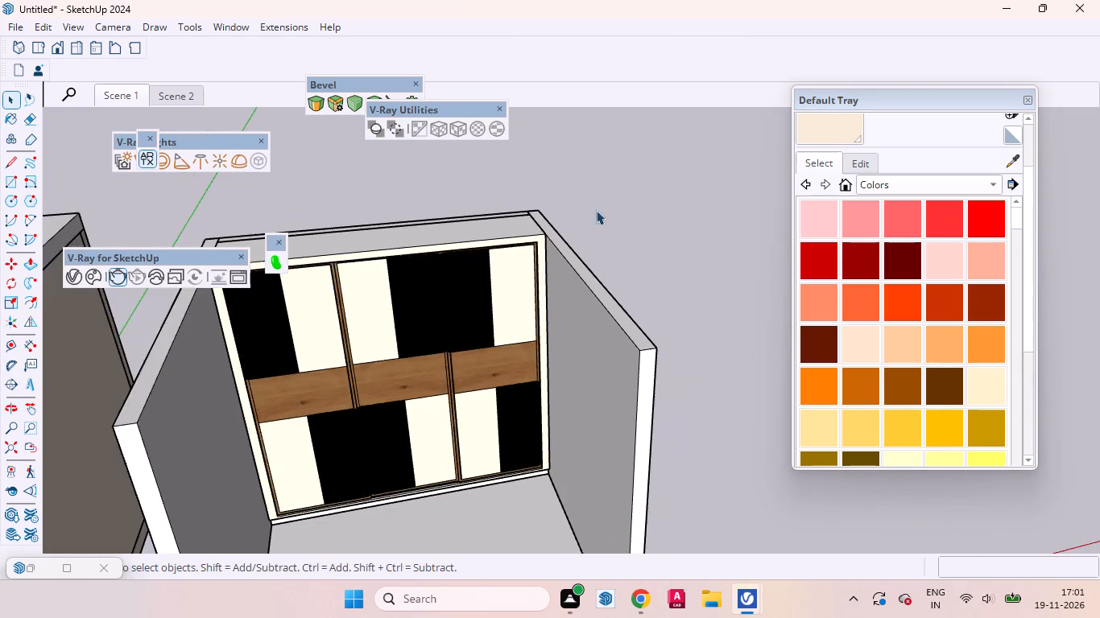
Examine the repainted frame's lower corner beside the third door and the whole wardrobe from several angles.
scroll(596, 210, "down", 2)
scroll(557, 381, "up", 15)
middle_click_drag(541, 441, 529, 382)
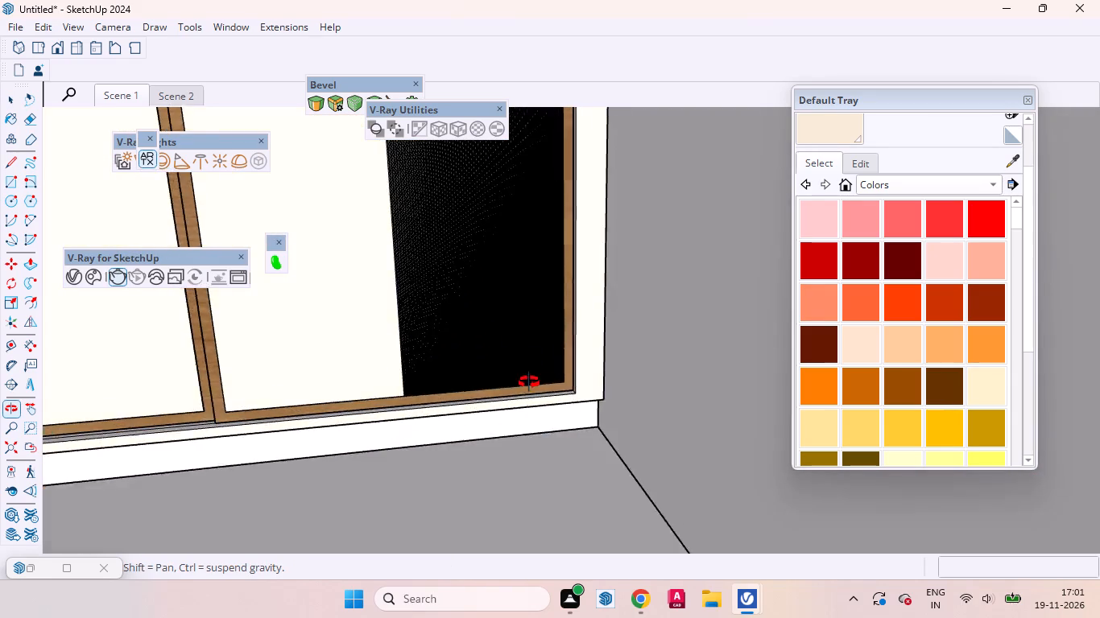
middle_click_drag(529, 382, 691, 454)
scroll(599, 458, "down", 7)
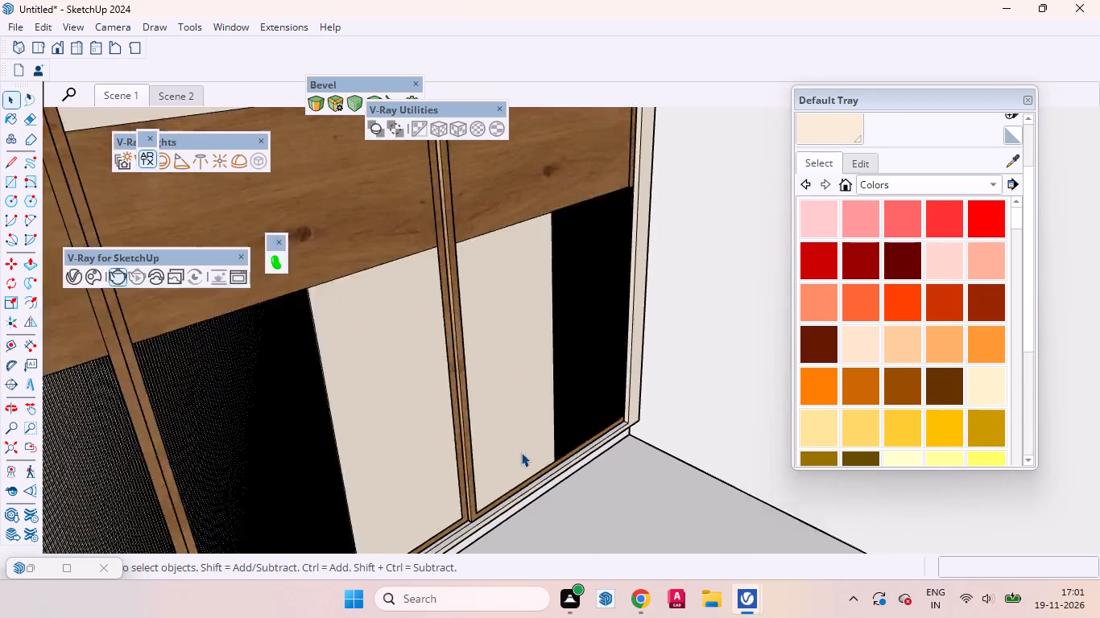
scroll(521, 452, "down", 7)
left_click(28, 448)
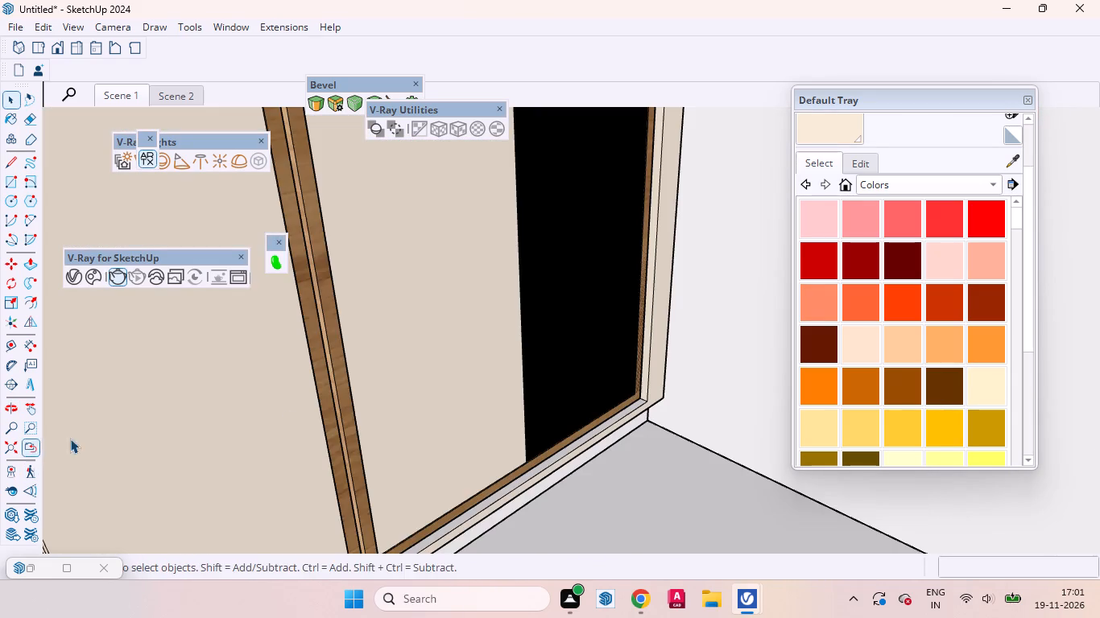
middle_click_drag(646, 381, 529, 505)
scroll(560, 424, "down", 2)
scroll(562, 422, "up", 1)
scroll(569, 421, "down", 14)
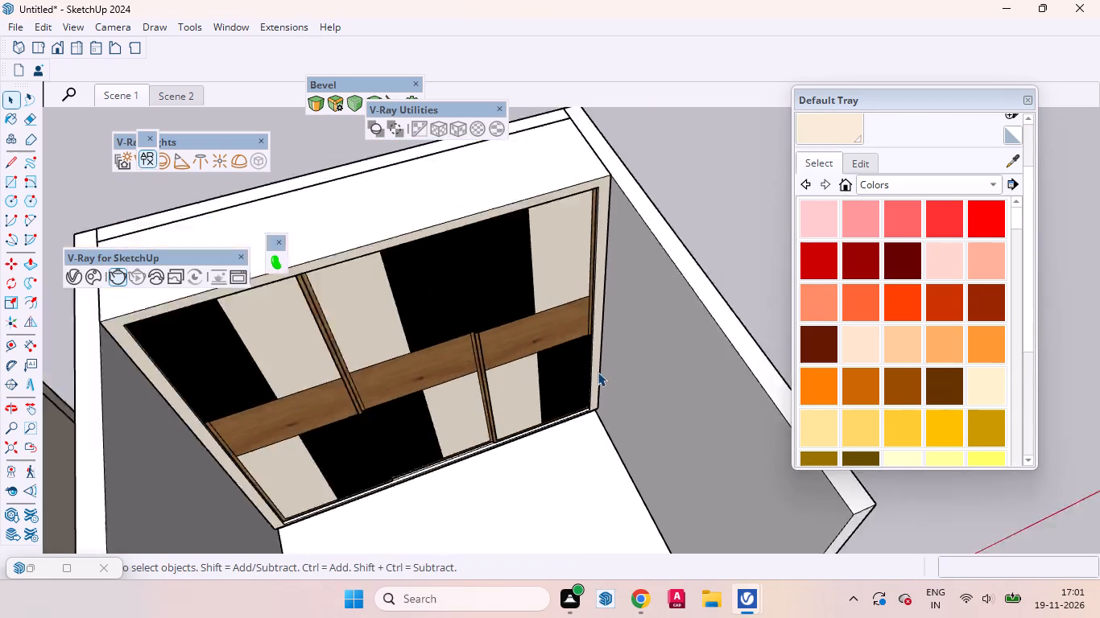
scroll(598, 372, "down", 5)
middle_click_drag(635, 389, 566, 268)
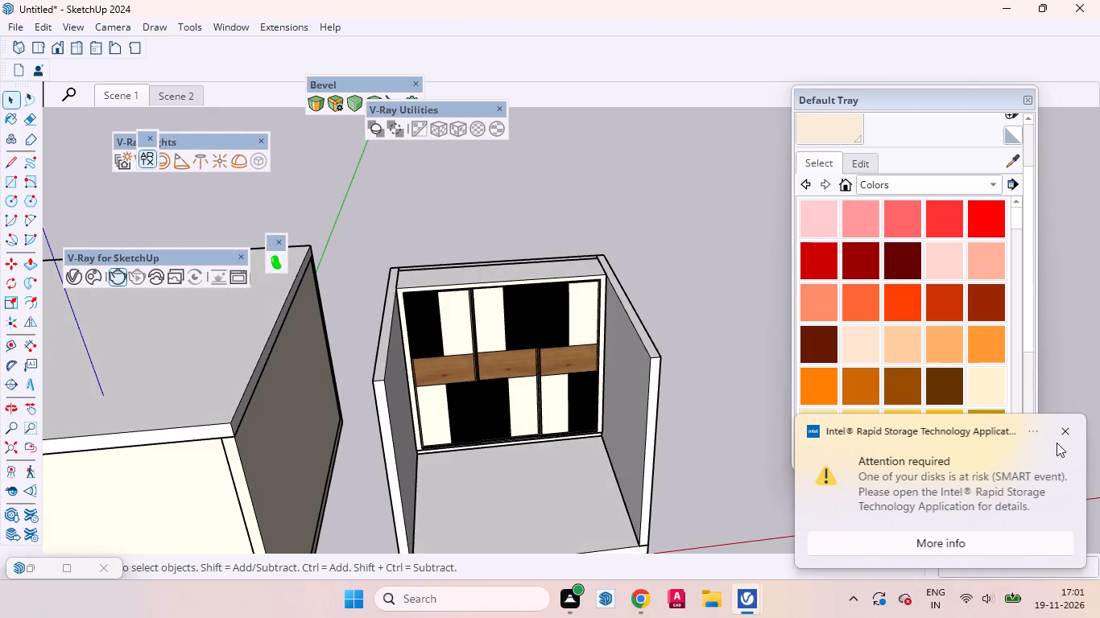
left_click(1063, 433)
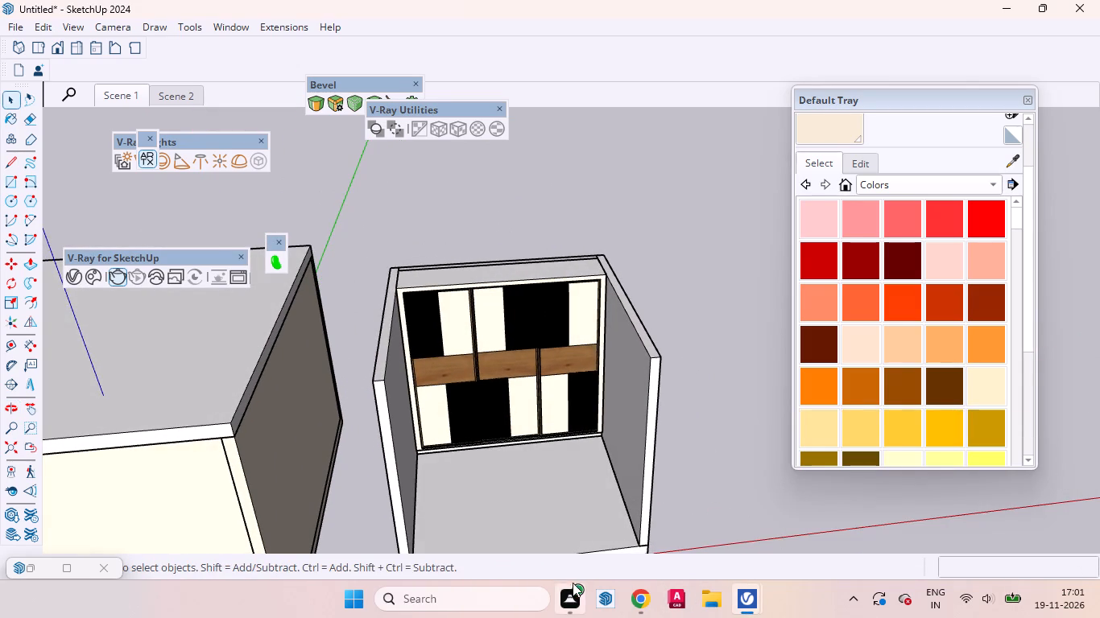
Switch to the Fuji recording app to view the current task.
left_click(571, 589)
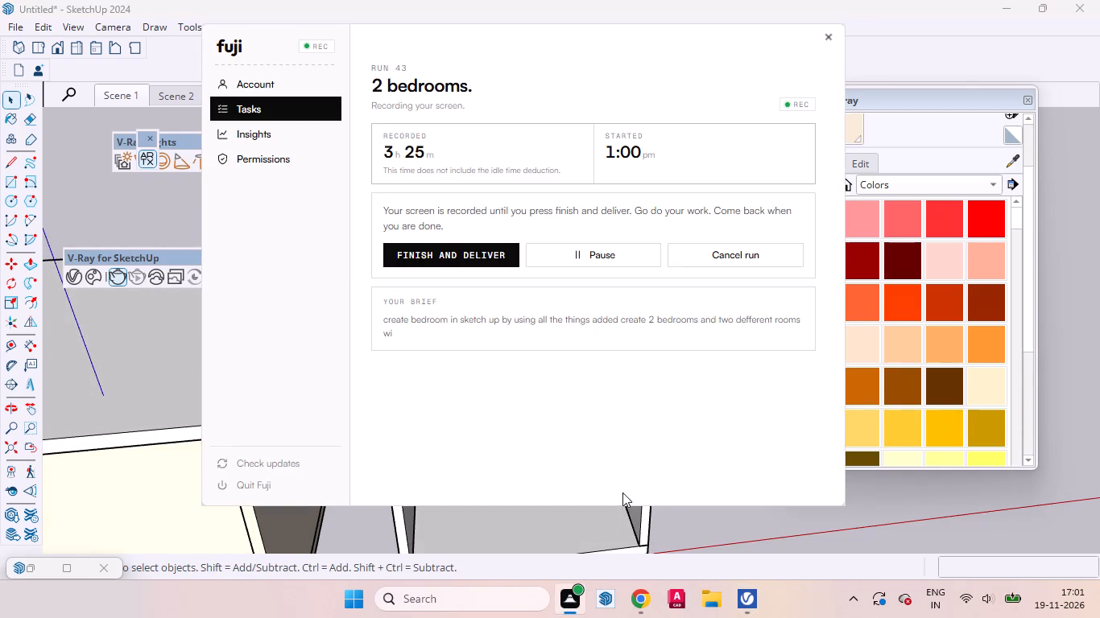
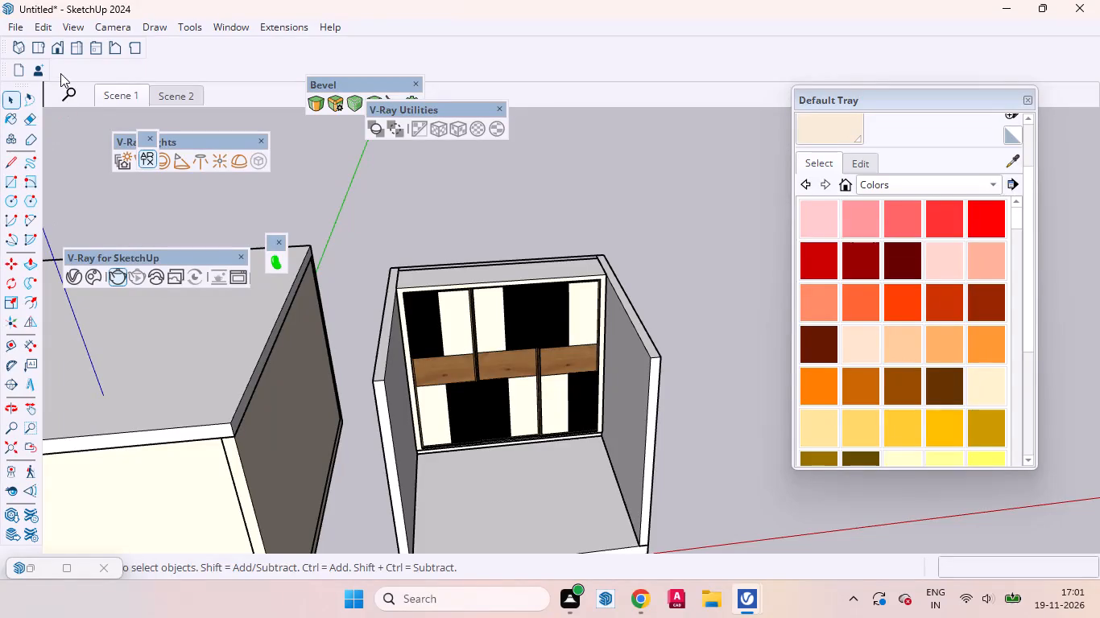
Update Scene 2 to a straight front view framed closely on the three-door wardrobe.
left_click(55, 46)
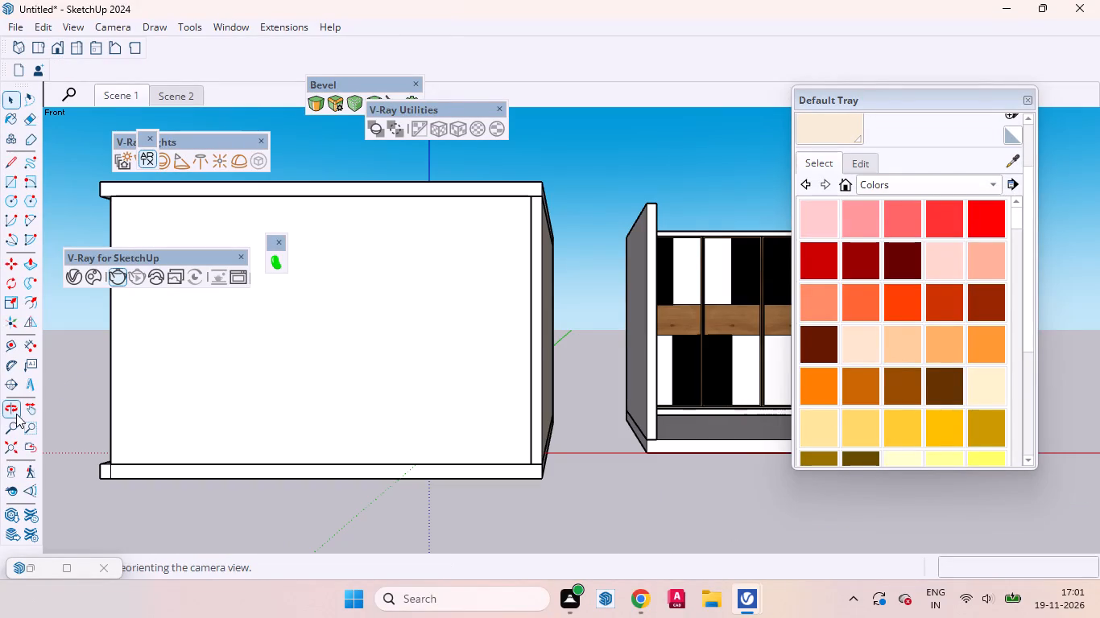
left_click(25, 409)
left_click_drag(441, 402, 224, 393)
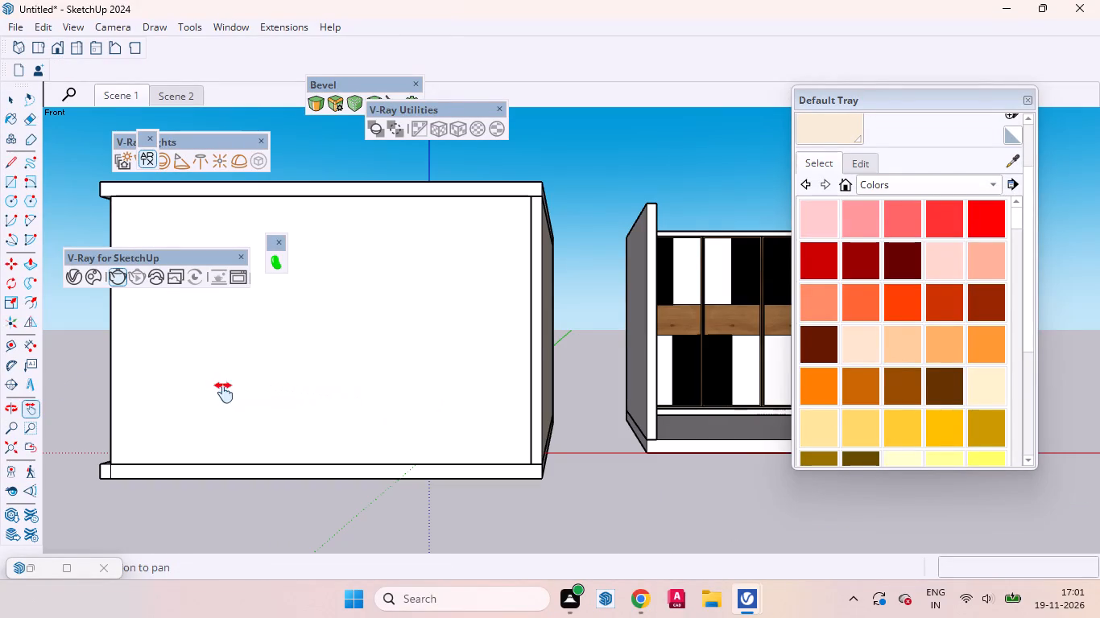
left_click_drag(224, 393, 223, 393)
left_click_drag(494, 369, 244, 356)
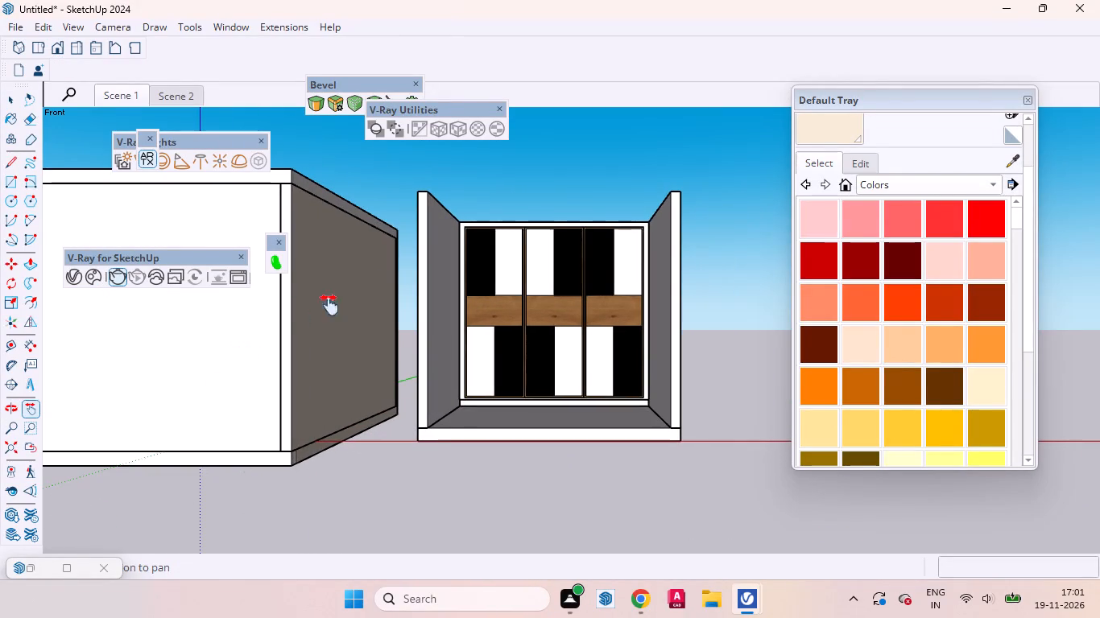
left_click(18, 101)
scroll(481, 290, "up", 2)
scroll(588, 300, "up", 5)
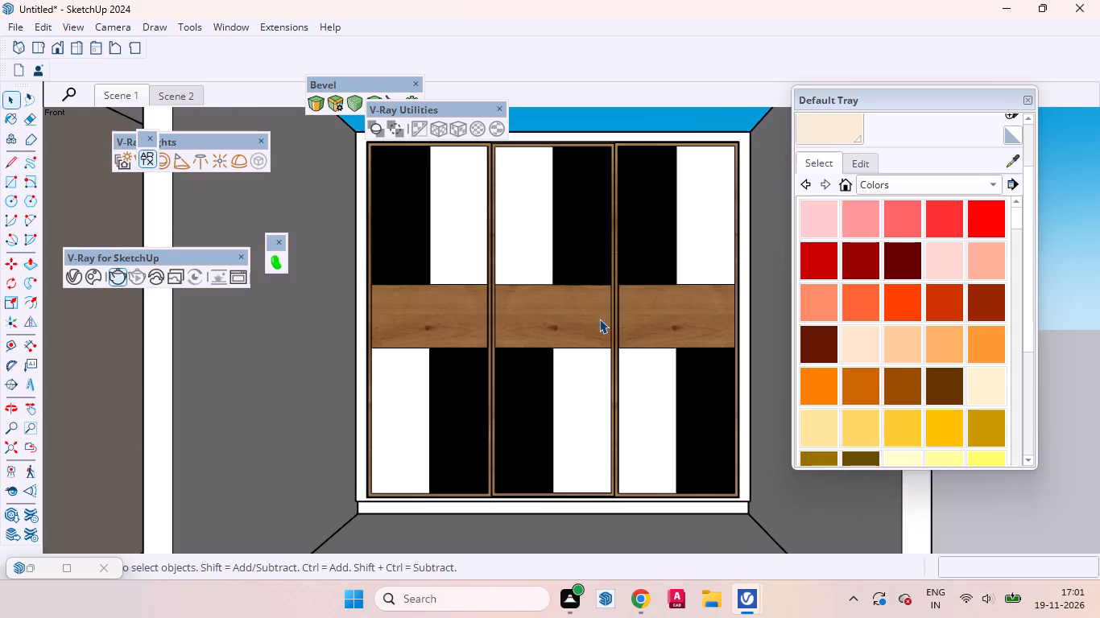
scroll(594, 329, "up", 1)
scroll(608, 404, "down", 1)
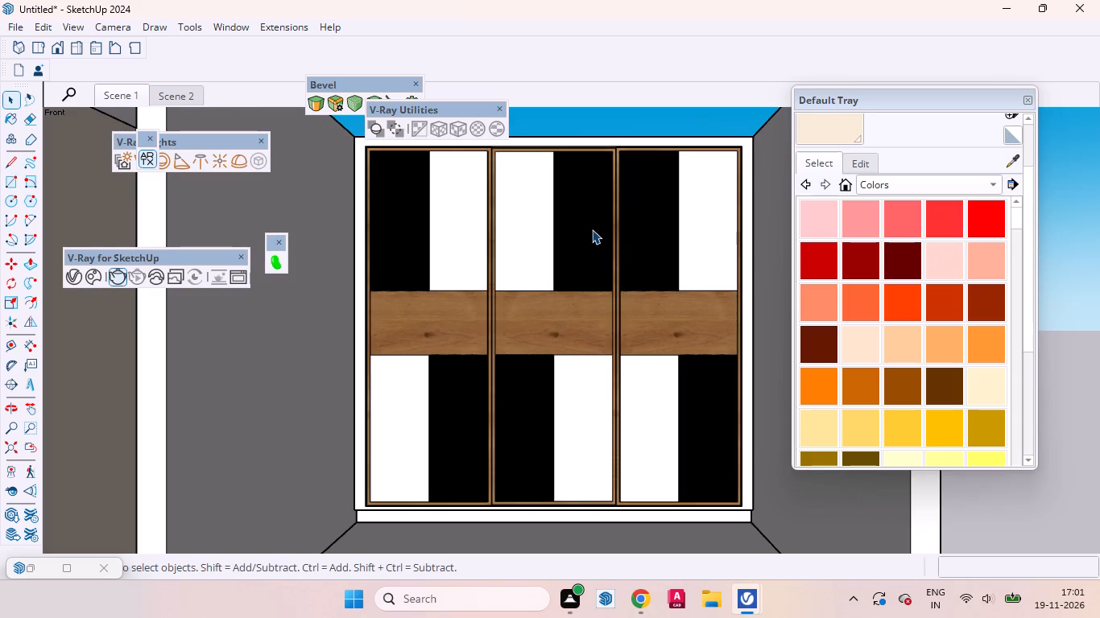
scroll(592, 229, "up", 1)
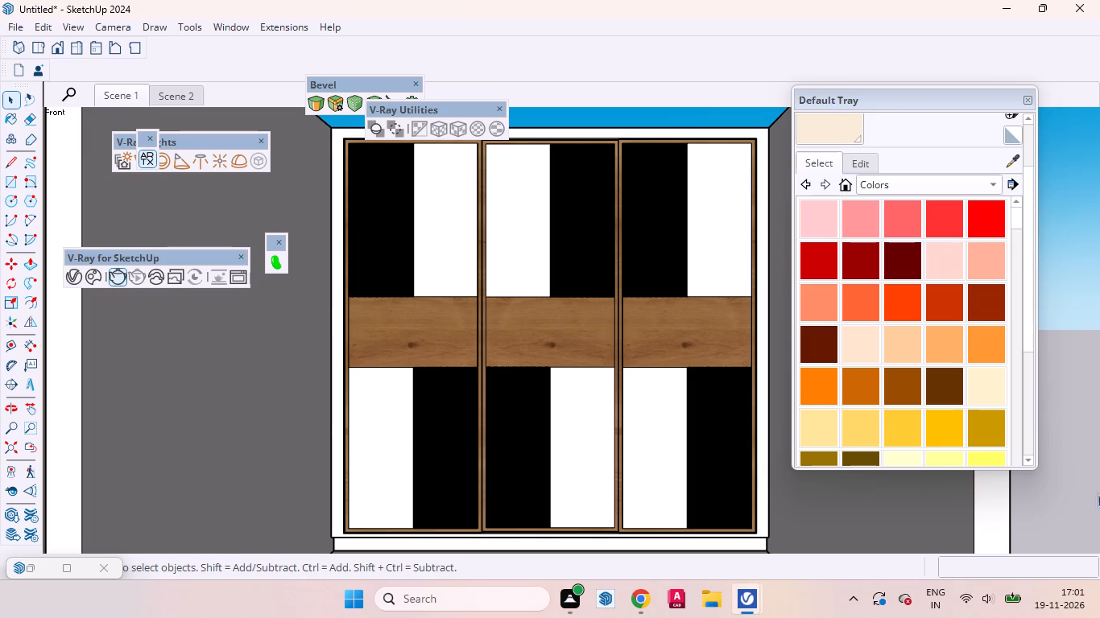
right_click(174, 101)
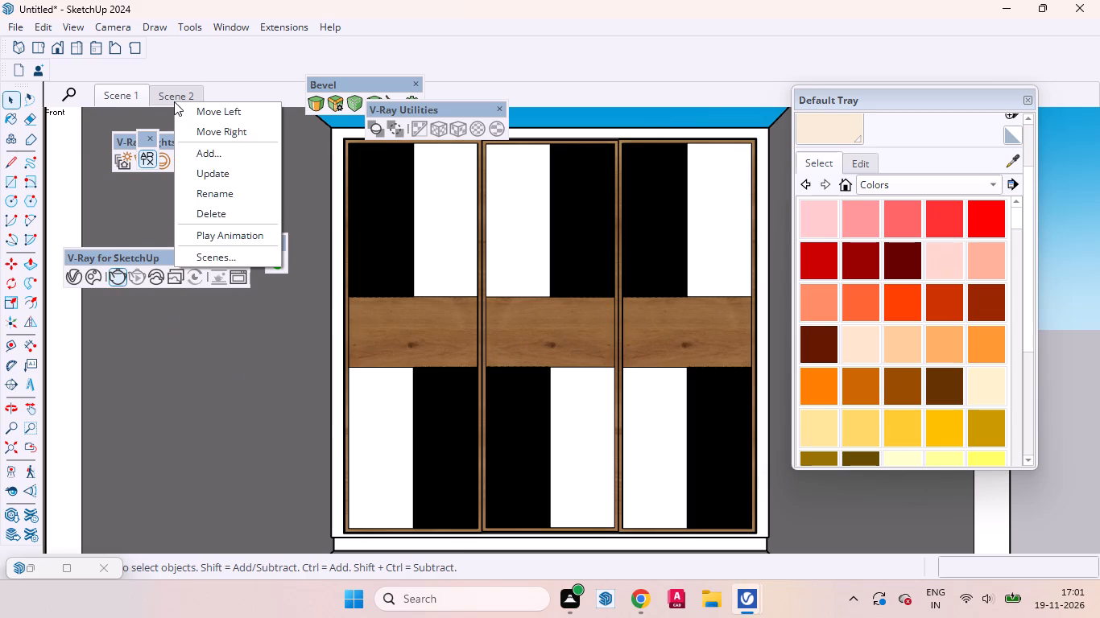
left_click(226, 172)
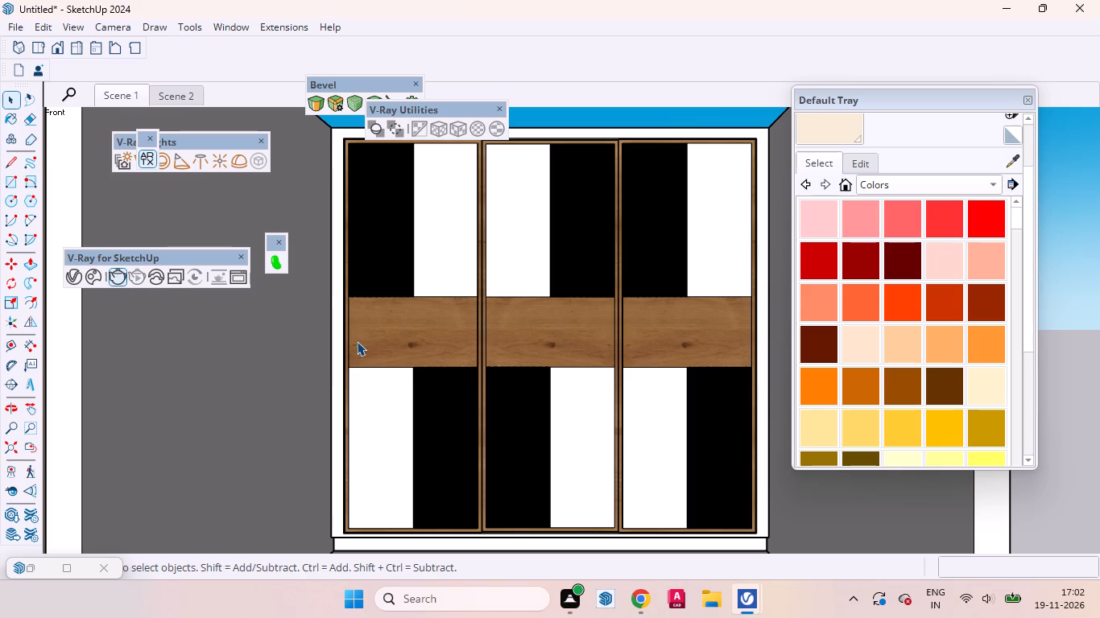
Add a new scene after Scene 2, keeping the same close front view of the wardrobe.
right_click(171, 91)
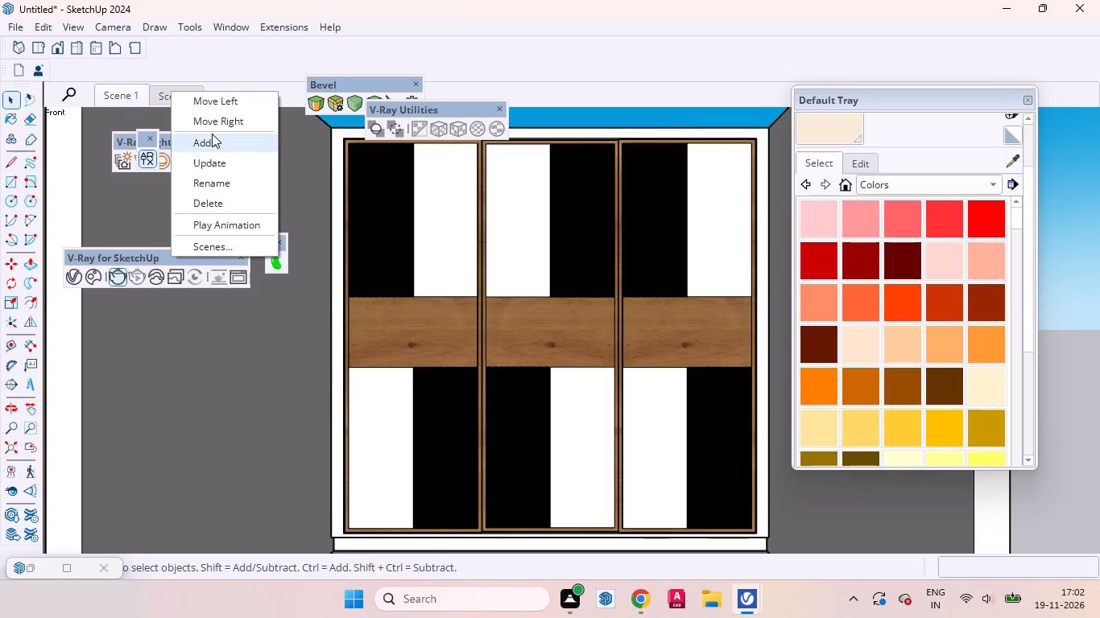
left_click(158, 98)
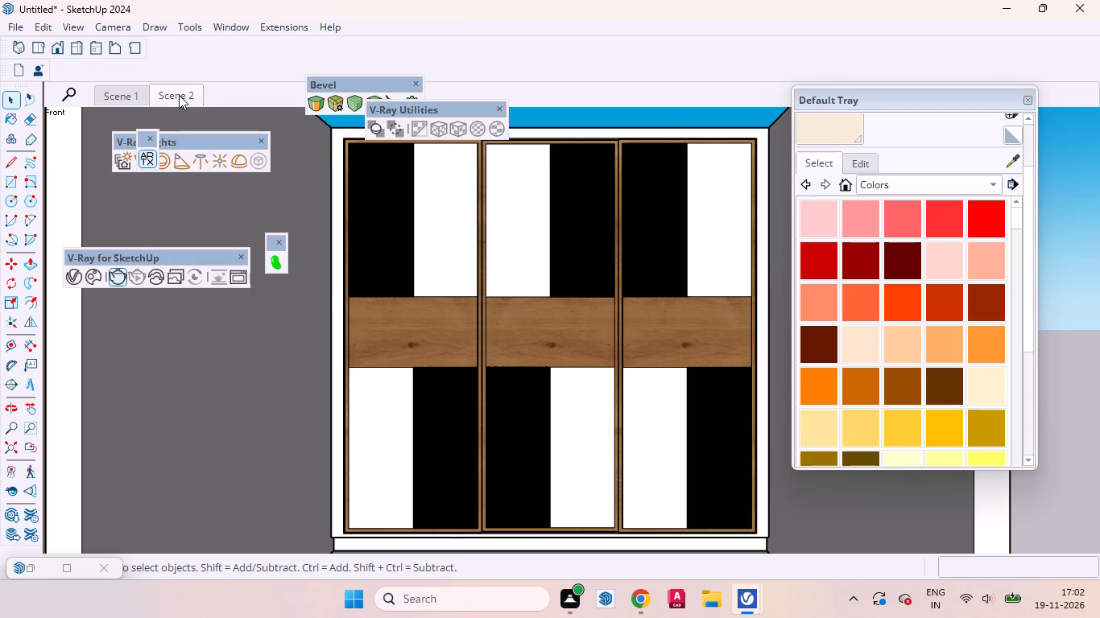
right_click(172, 94)
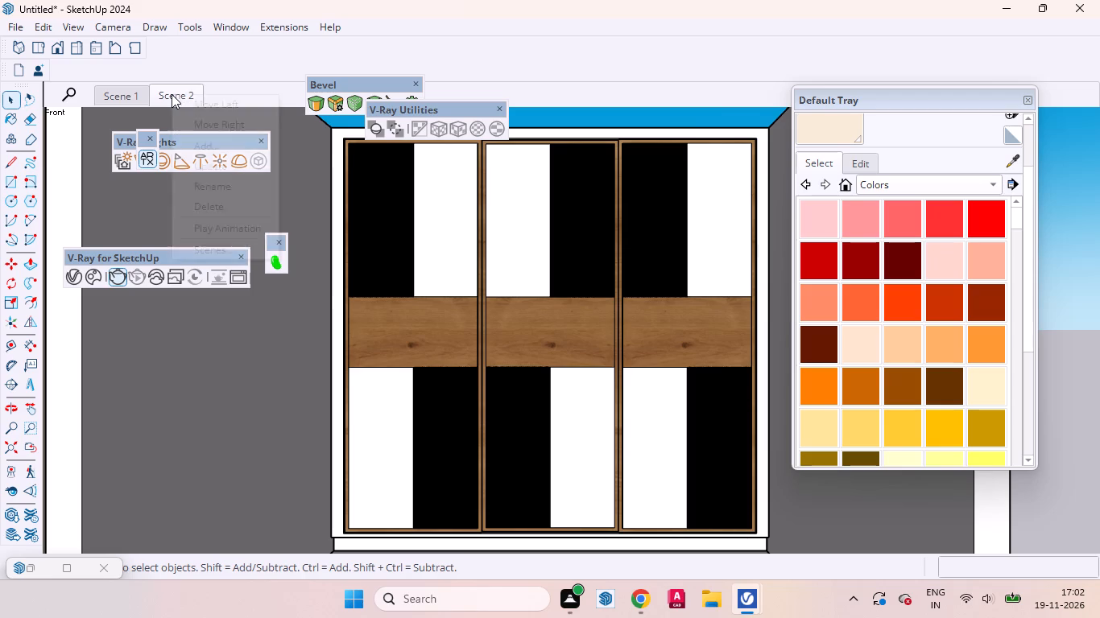
left_click(211, 145)
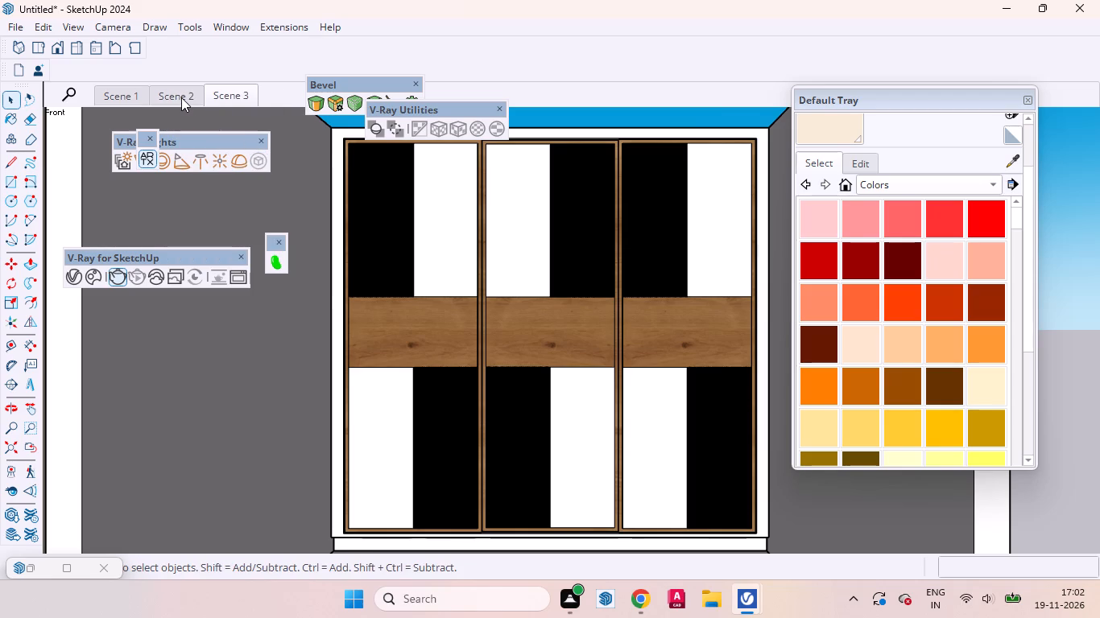
Return to Scene 1 and examine the bedroom render in the V-Ray Frame Buffer, including the star motif on the green wardrobe doors.
left_click(127, 97)
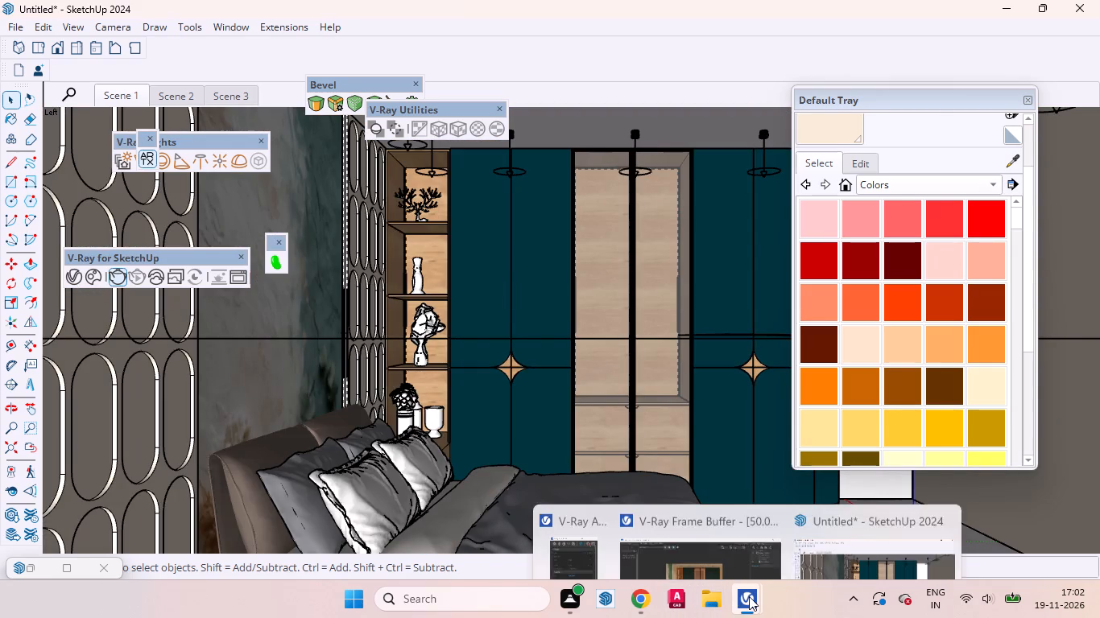
left_click(732, 548)
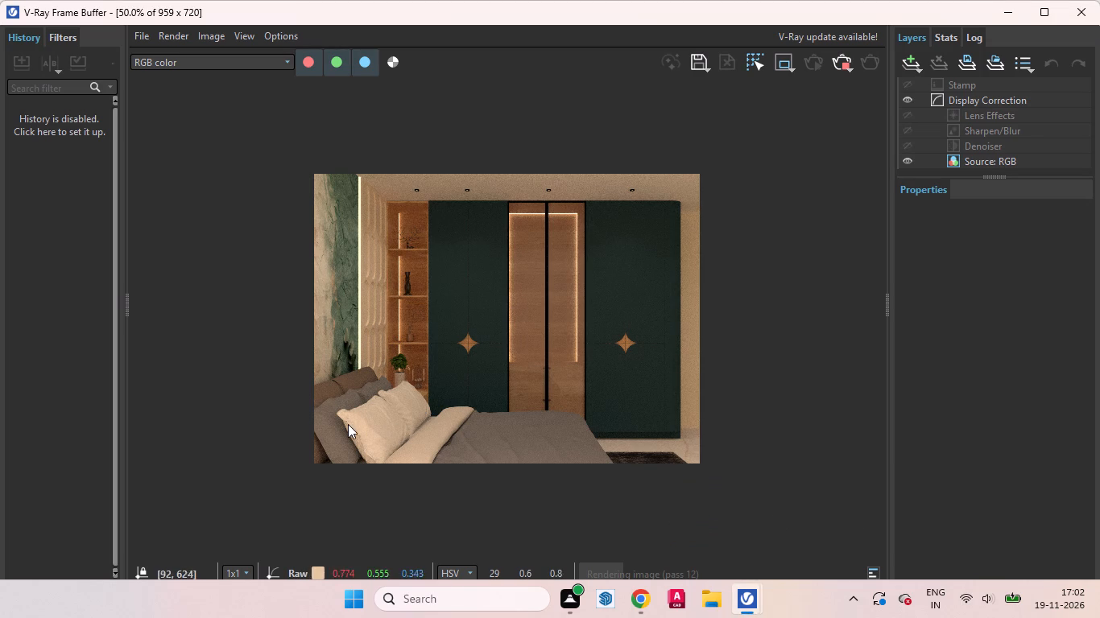
left_click_drag(304, 169, 674, 476)
scroll(564, 315, "up", 1)
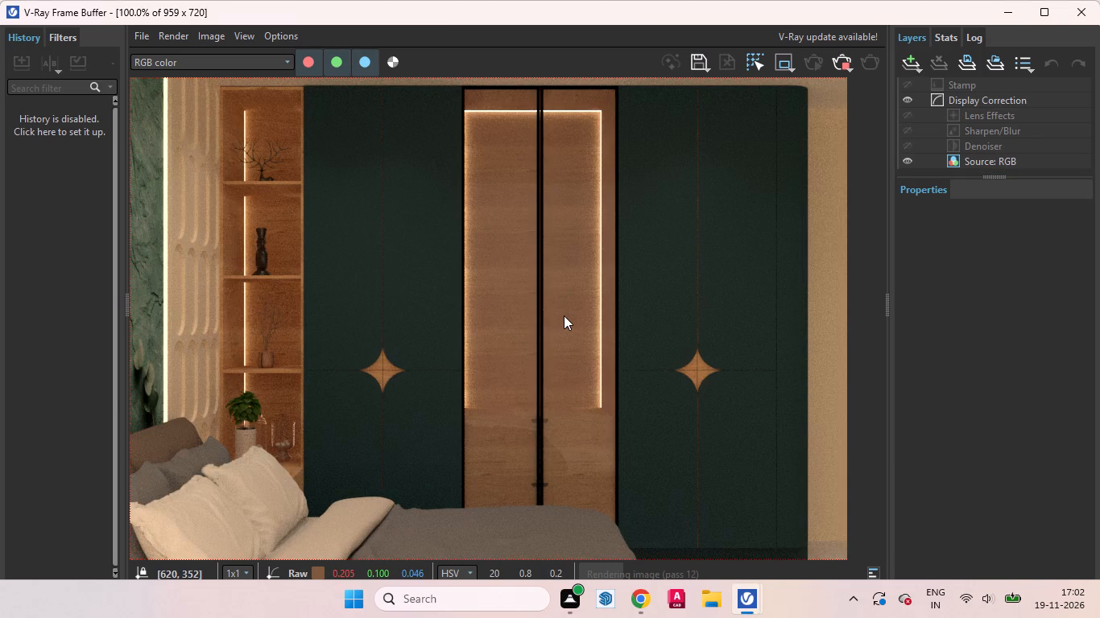
scroll(367, 413, "down", 1)
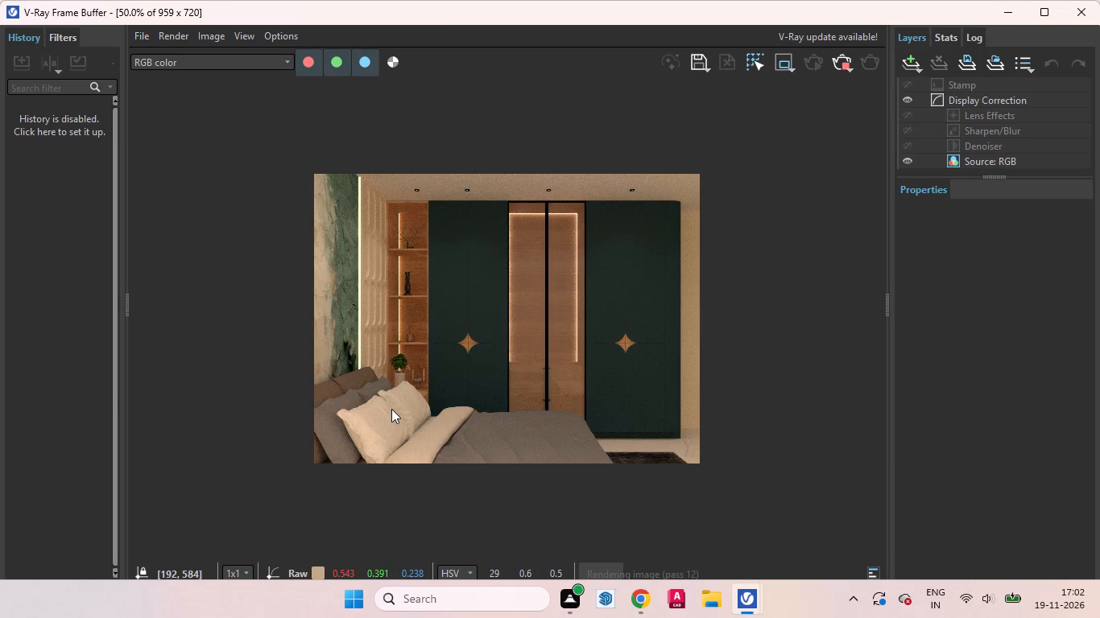
scroll(473, 359, "up", 1)
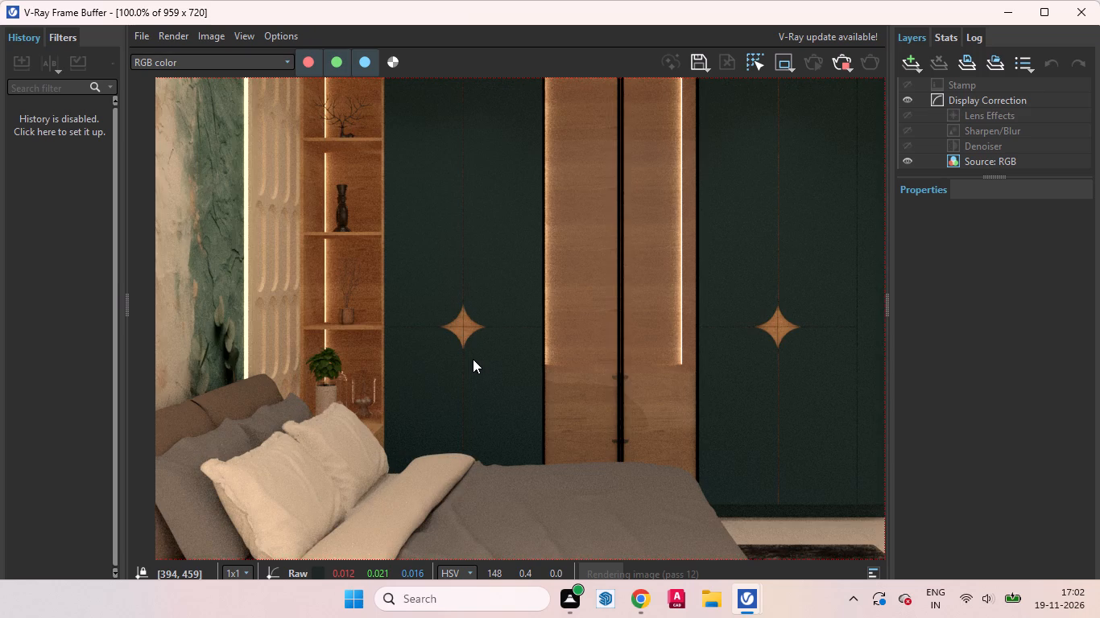
scroll(469, 335, "up", 2)
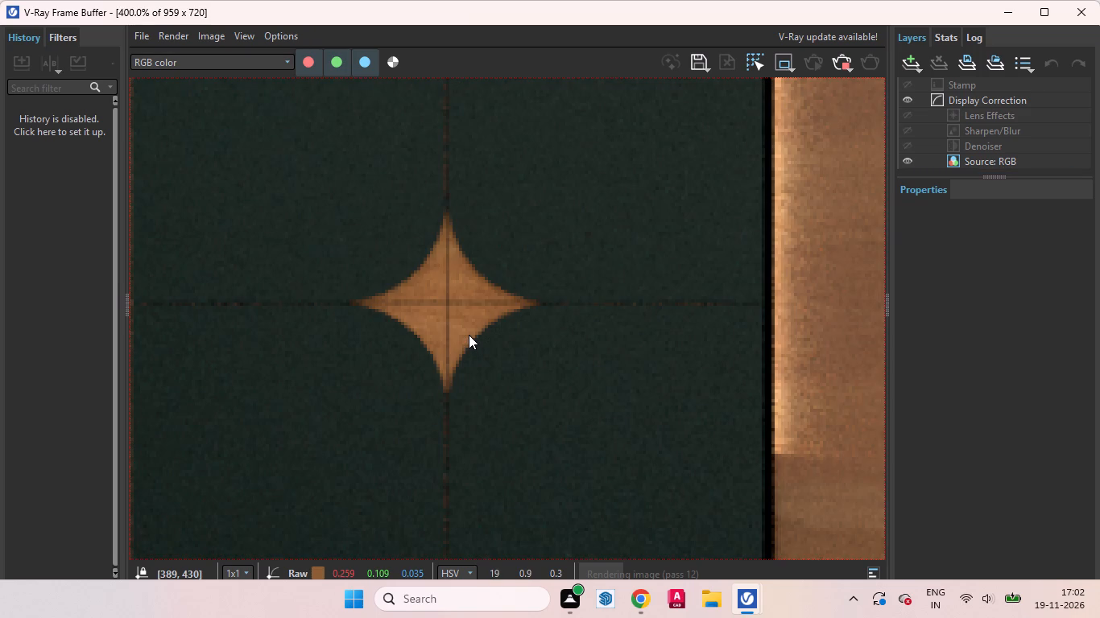
scroll(468, 338, "down", 2)
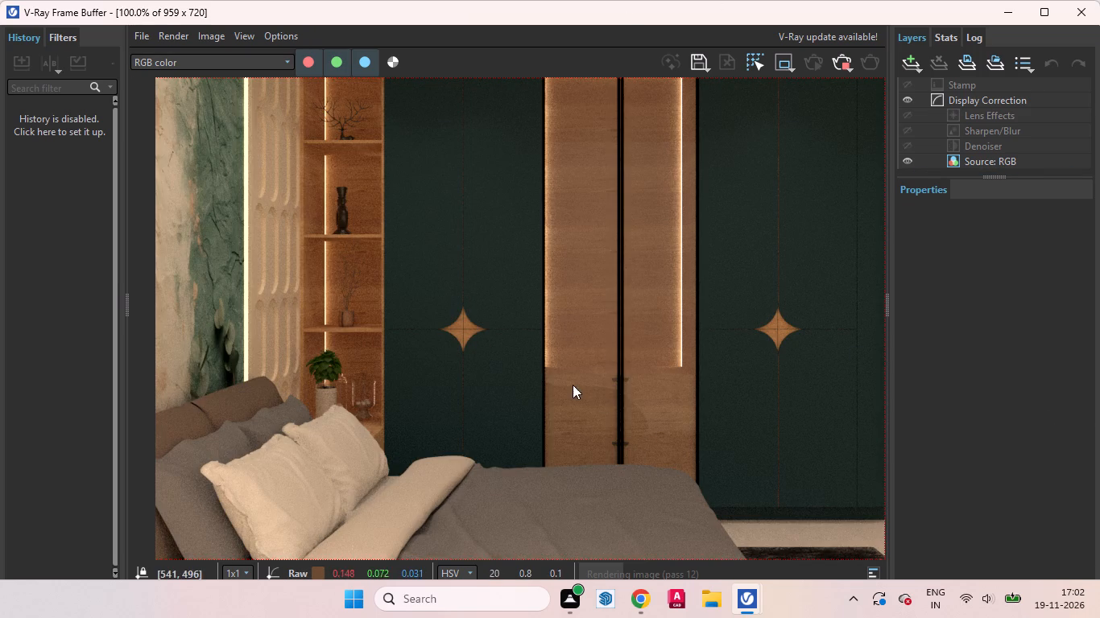
scroll(571, 406, "down", 1)
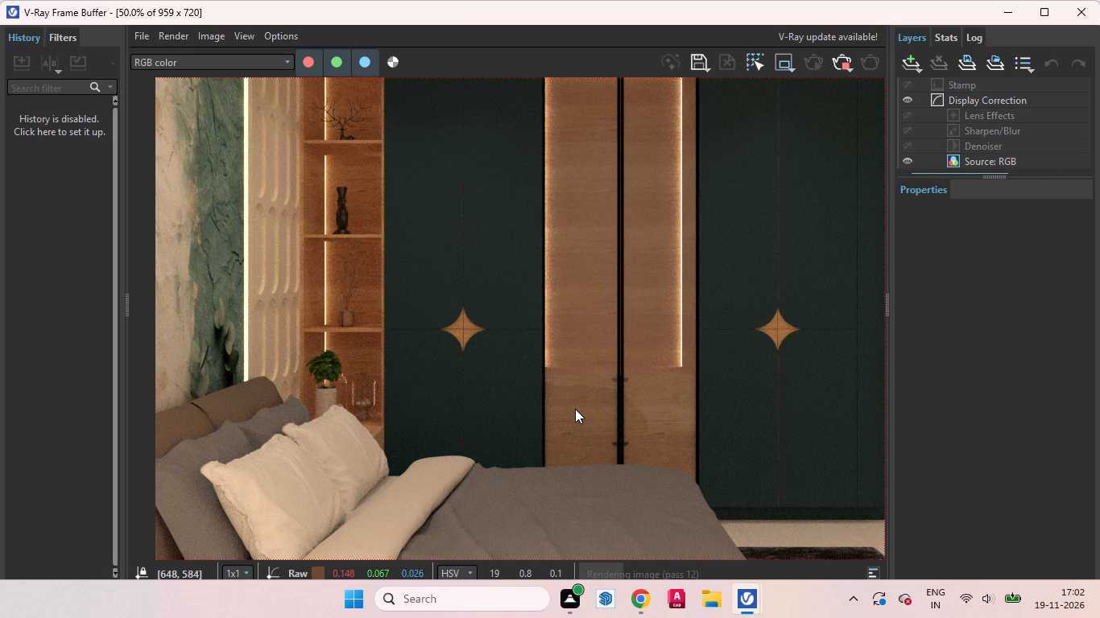
scroll(531, 422, "down", 1)
scroll(507, 367, "up", 1)
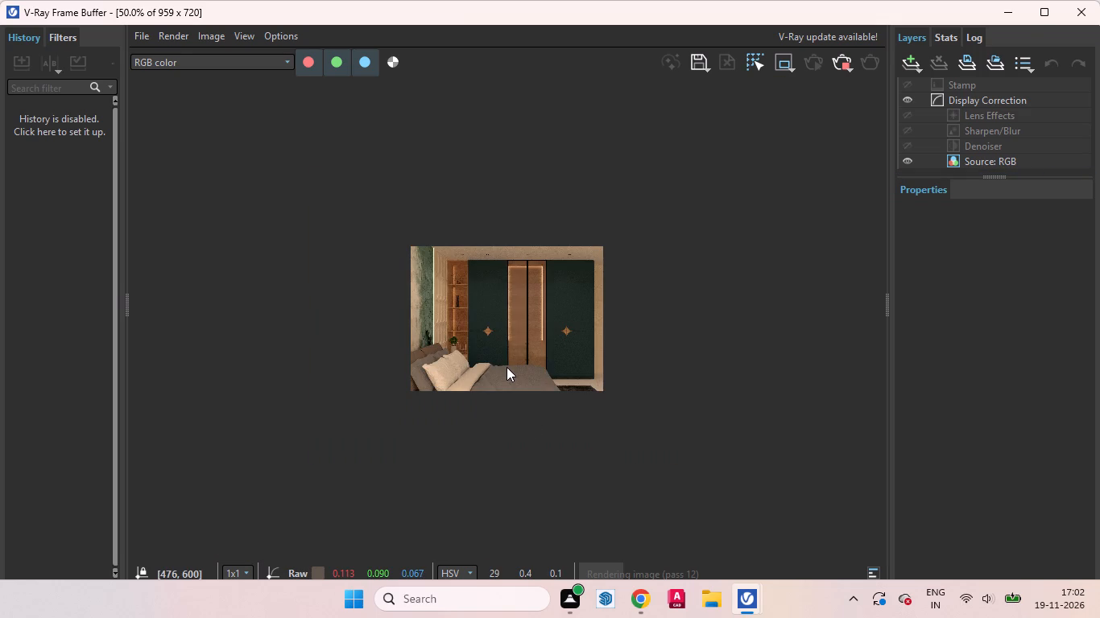
scroll(508, 369, "up", 1)
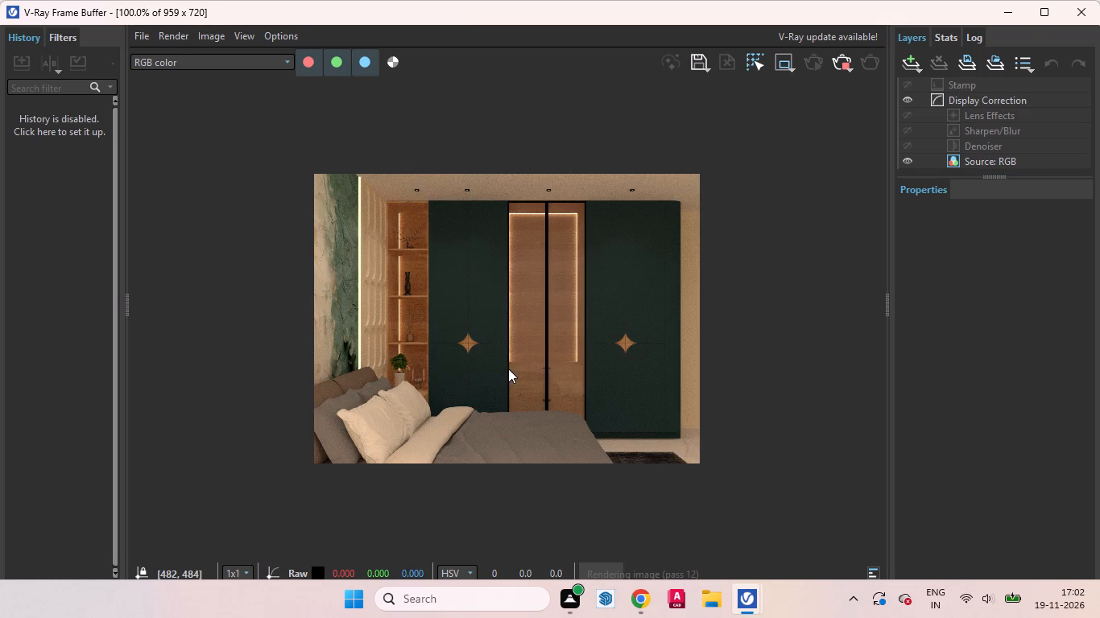
middle_click_drag(561, 379, 505, 326)
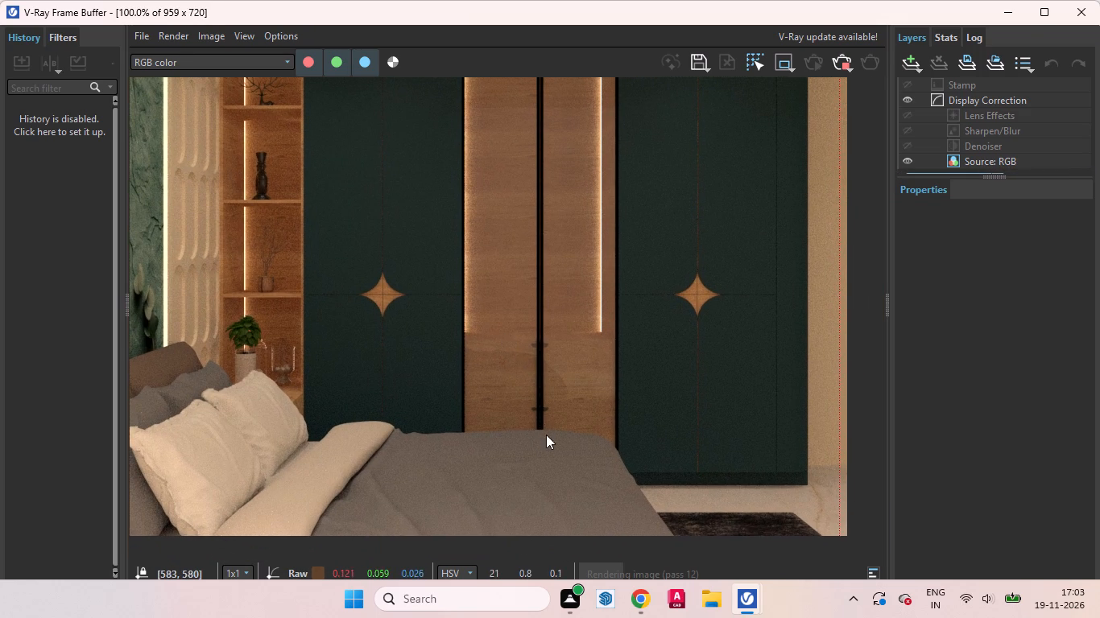
scroll(546, 439, "down", 1)
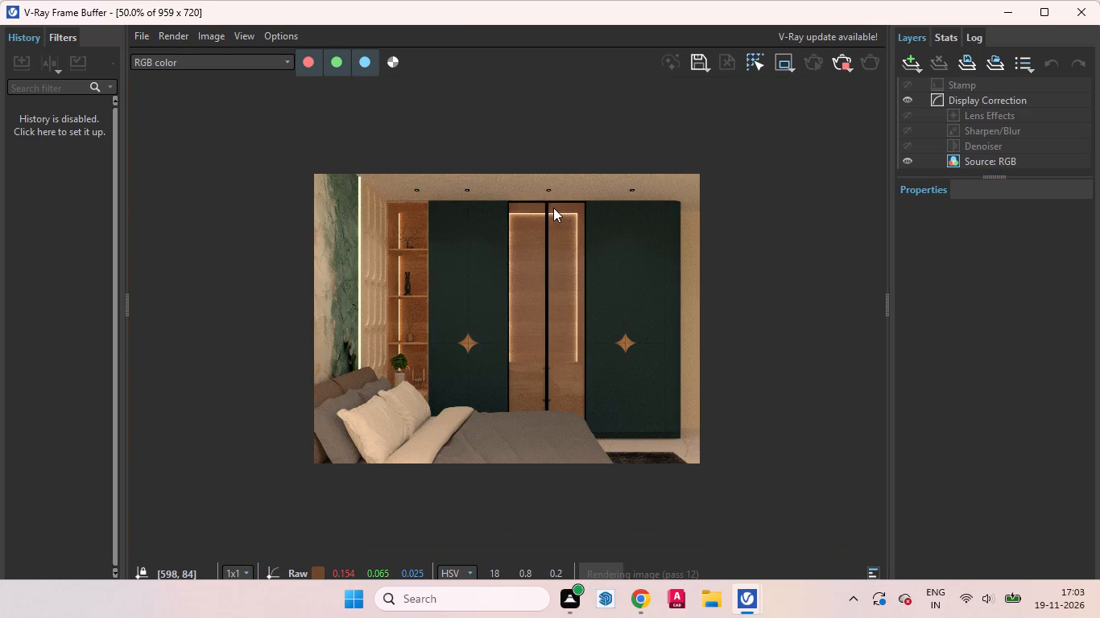
Examine the render's black-framed central wardrobe doors and LED lighting, the lit shelves, the ceiling and the bed area.
scroll(553, 208, "up", 3)
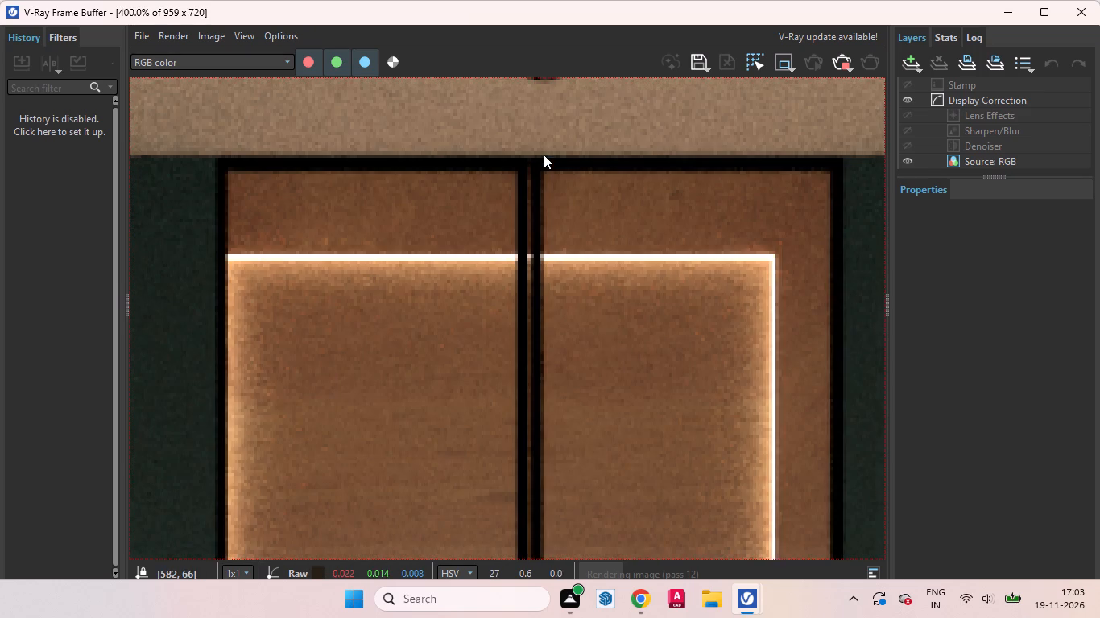
scroll(546, 187, "down", 2)
middle_click_drag(548, 243, 531, 190)
scroll(530, 340, "down", 2)
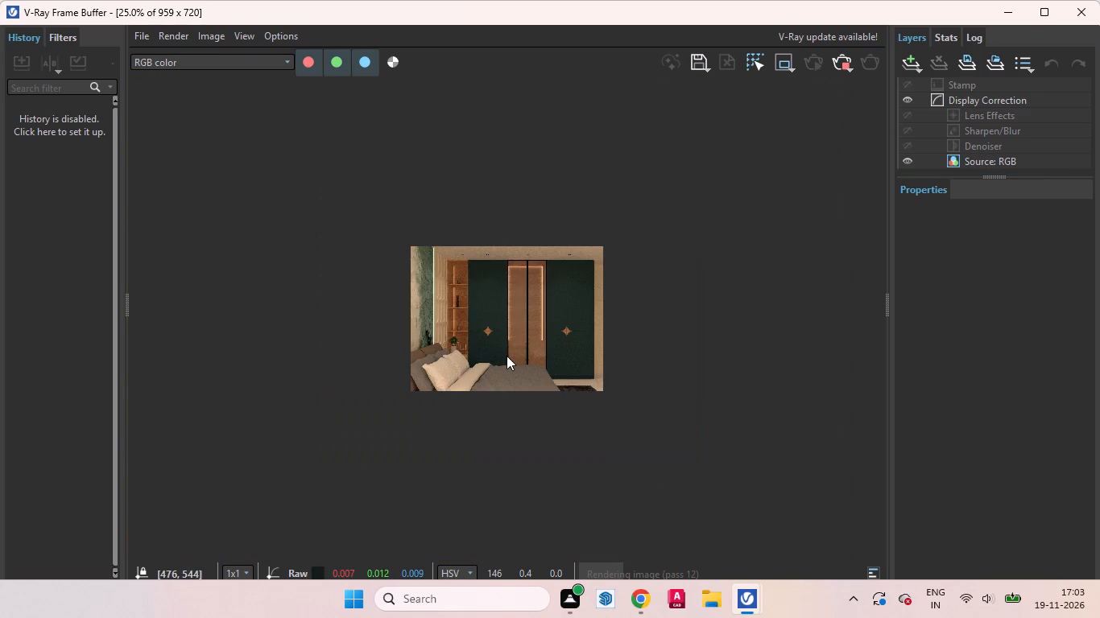
scroll(507, 356, "up", 1)
middle_click_drag(537, 369, 488, 323)
scroll(539, 372, "up", 2)
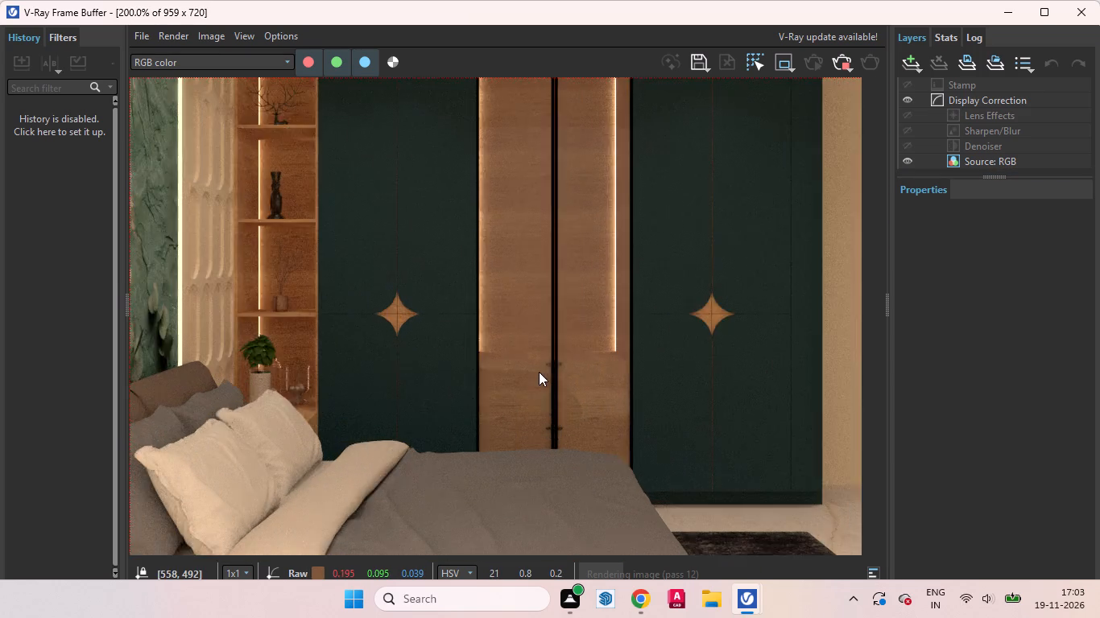
scroll(564, 394, "down", 2)
scroll(486, 356, "up", 2)
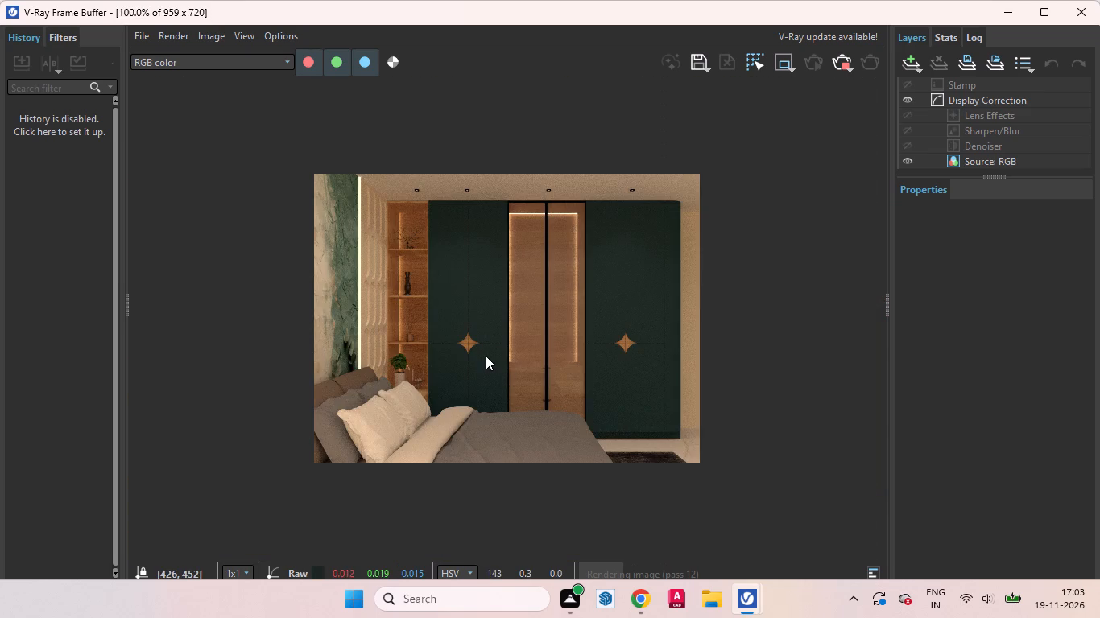
middle_click_drag(410, 316, 451, 460)
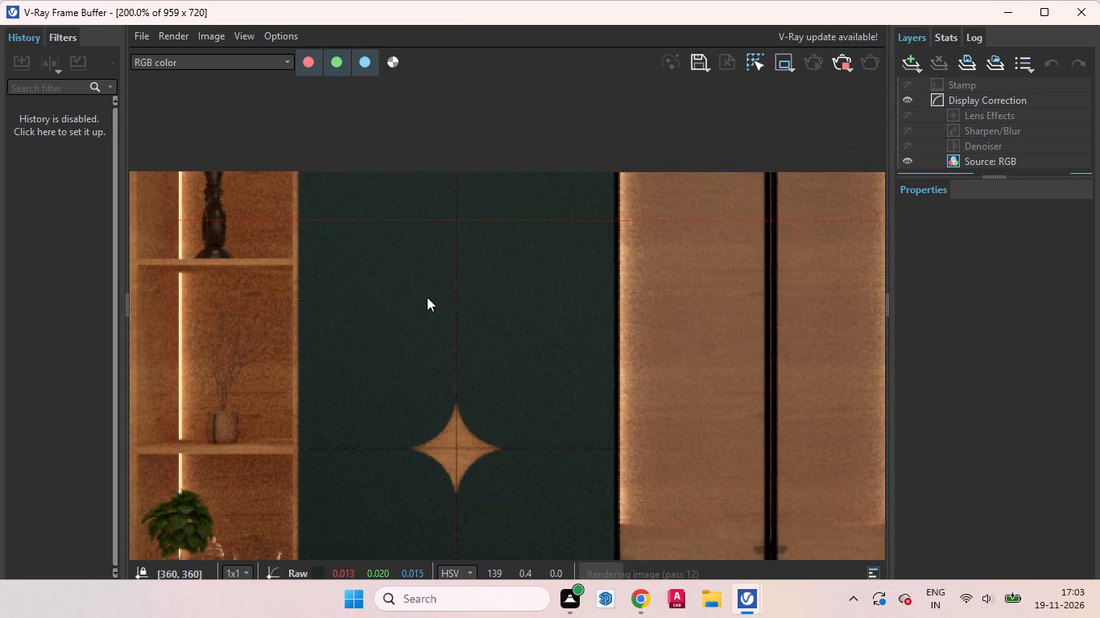
scroll(407, 346, "down", 1)
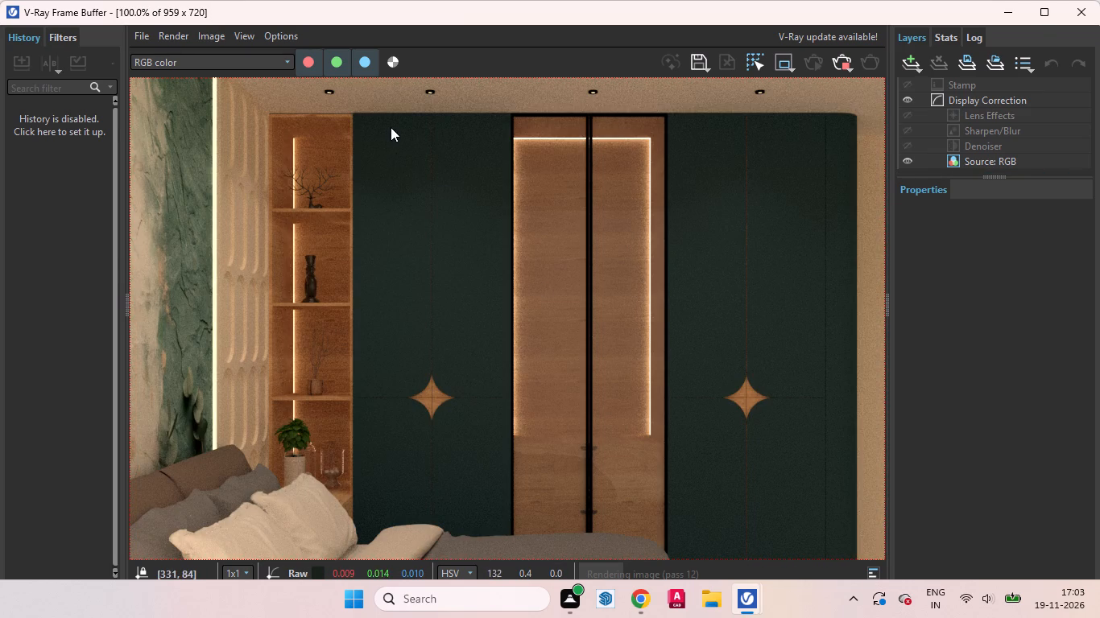
scroll(397, 108, "up", 1)
scroll(339, 237, "down", 1)
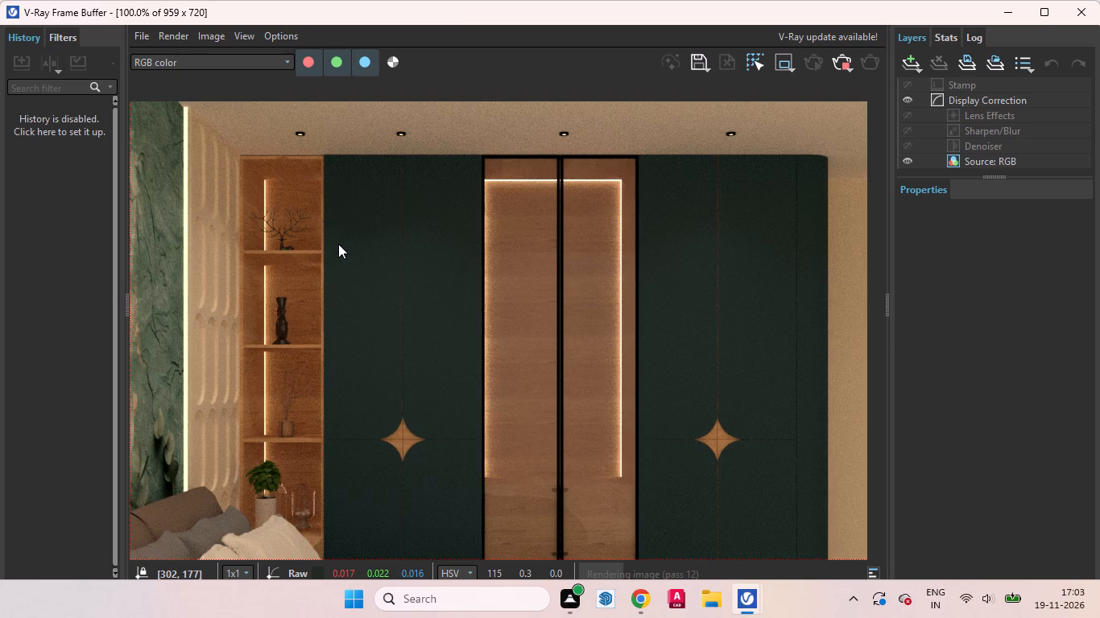
scroll(410, 356, "down", 1)
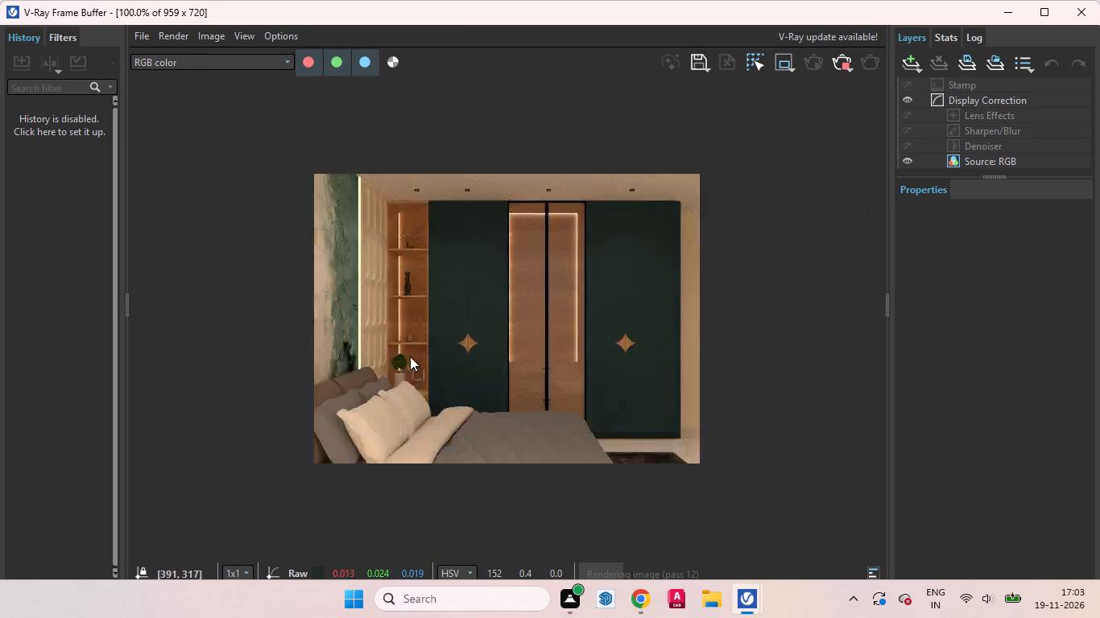
scroll(410, 356, "down", 1)
scroll(470, 356, "up", 1)
scroll(564, 413, "up", 1)
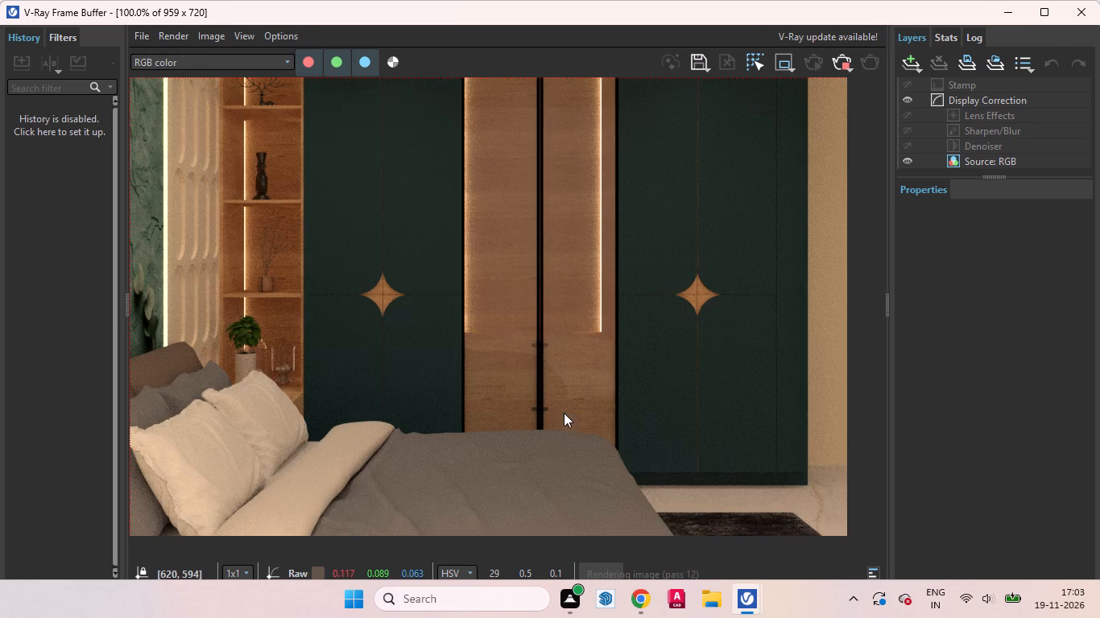
middle_click_drag(560, 414, 514, 390)
scroll(457, 425, "down", 1)
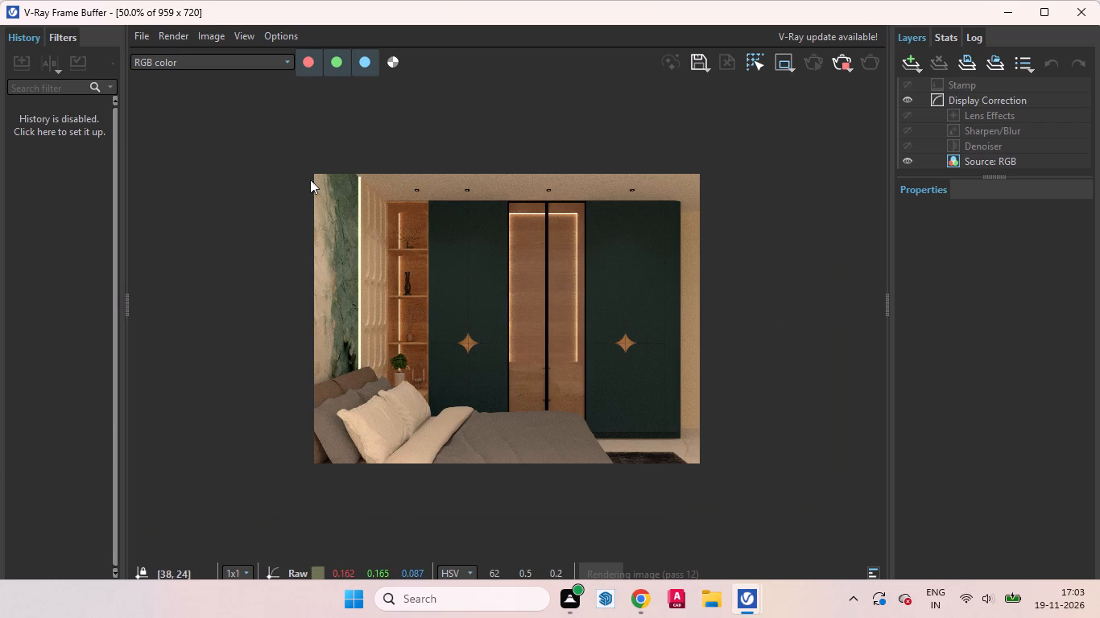
left_click_drag(311, 171, 673, 483)
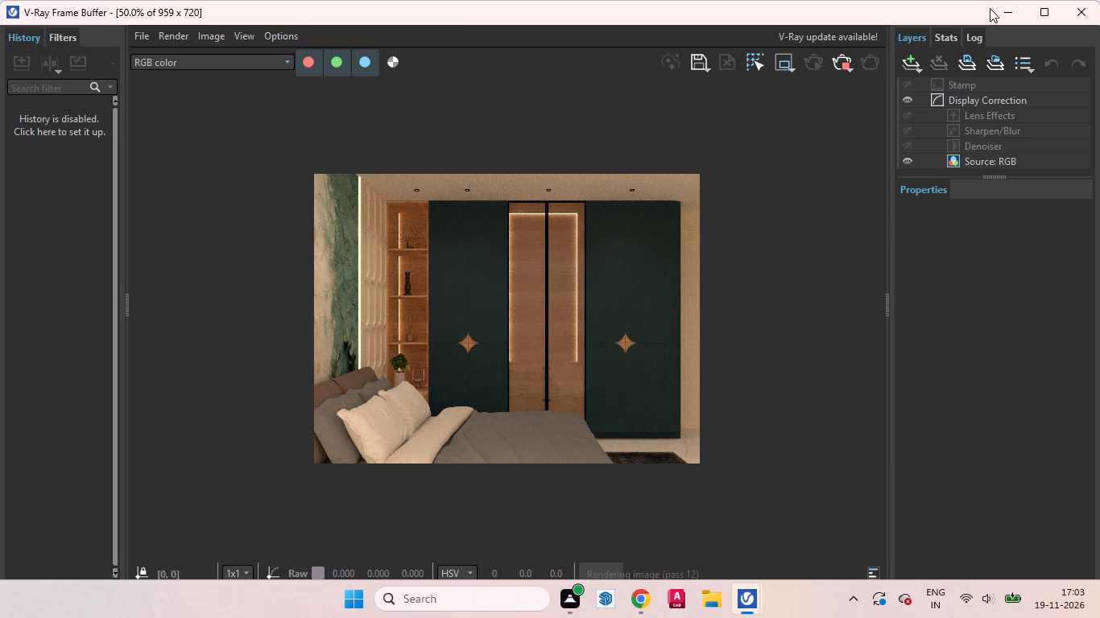
Set the render window aside and view the whole bedroom model in Scene 1.
left_click(1007, 18)
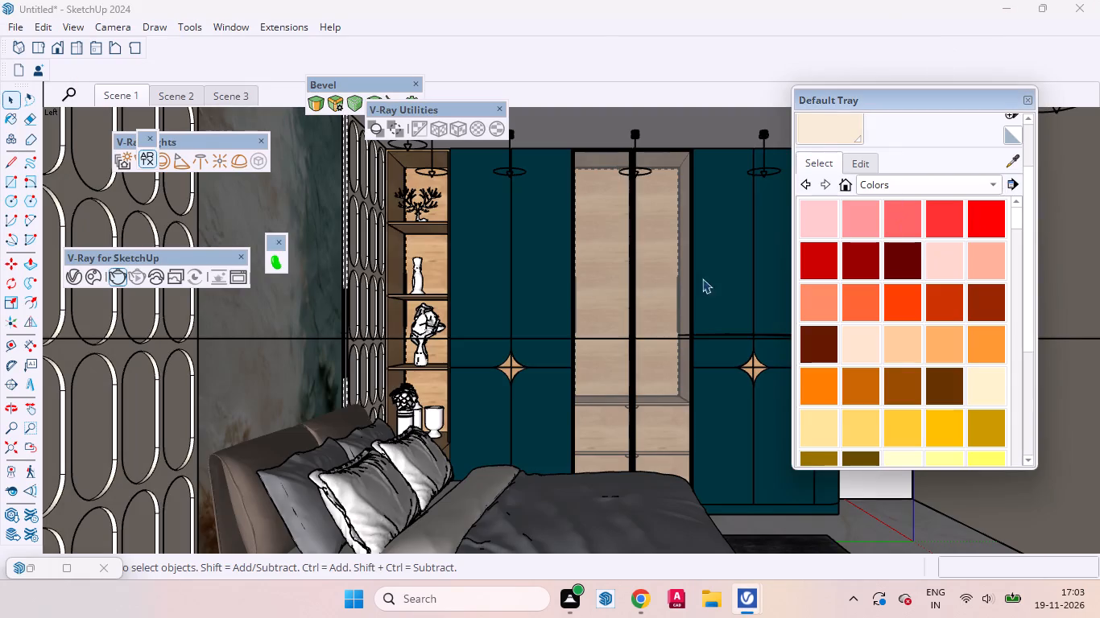
scroll(311, 472, "down", 4)
scroll(385, 402, "down", 17)
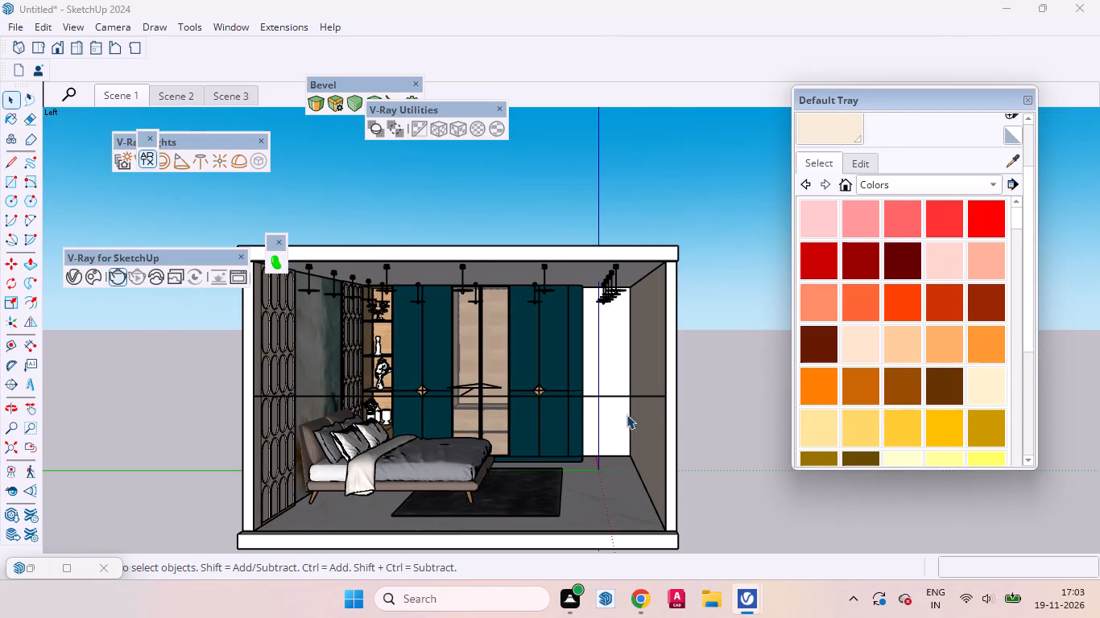
Go to Scene 2 and examine the door frames, wooden band and black fluted panels where the first two wardrobe doors meet.
left_click(176, 93)
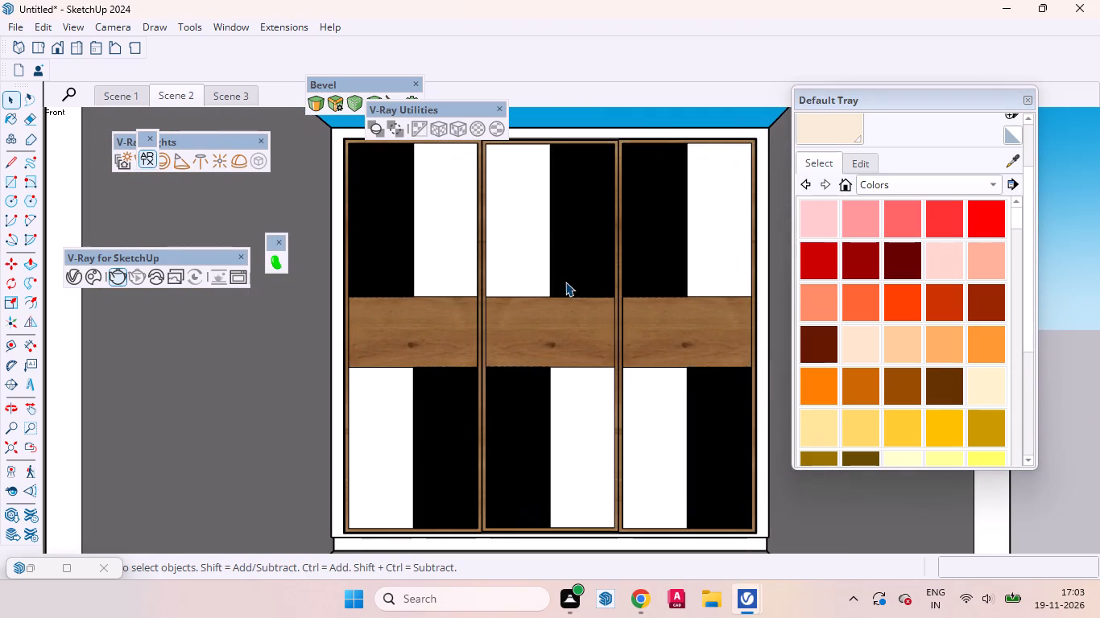
scroll(502, 370, "up", 9)
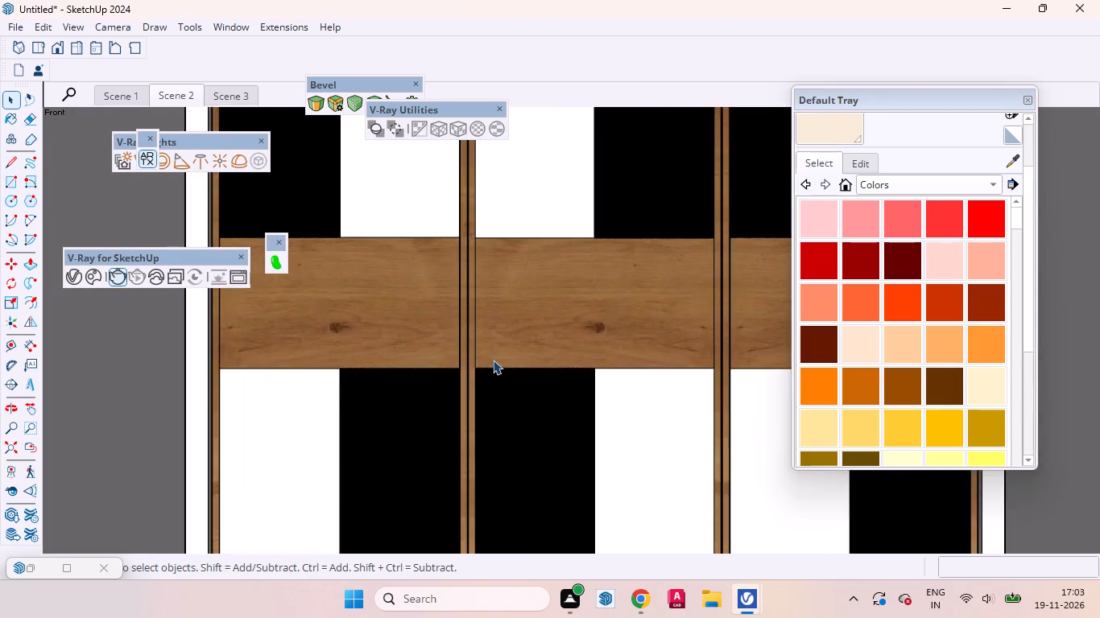
scroll(493, 360, "up", 10)
middle_click_drag(493, 305, 300, 460)
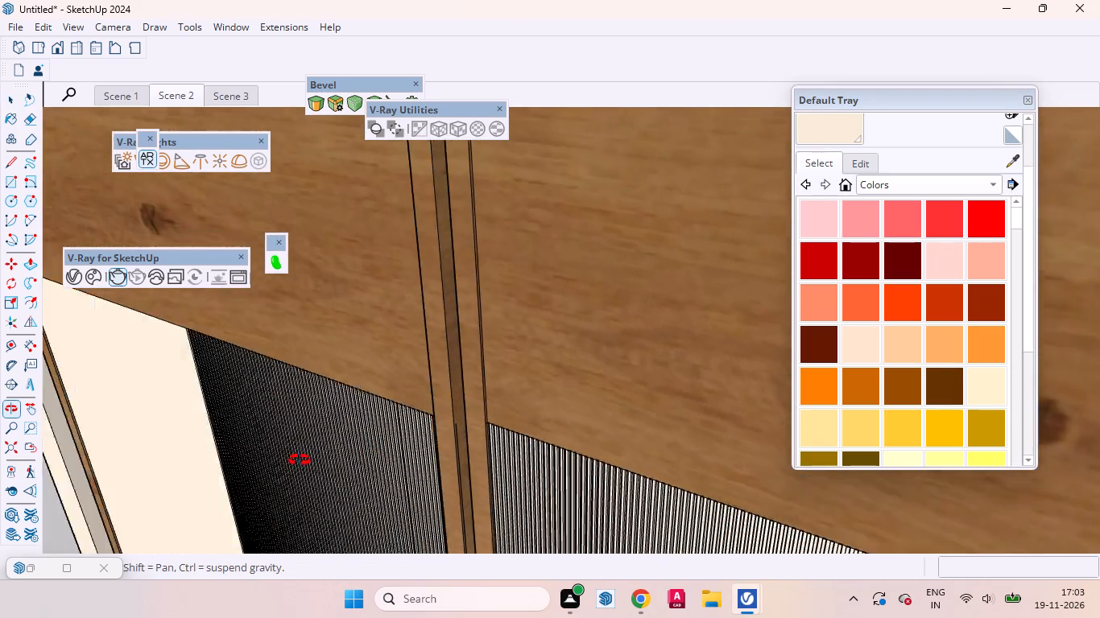
middle_click_drag(300, 460, 279, 485)
scroll(459, 266, "up", 7)
scroll(465, 398, "up", 2)
scroll(483, 342, "down", 3)
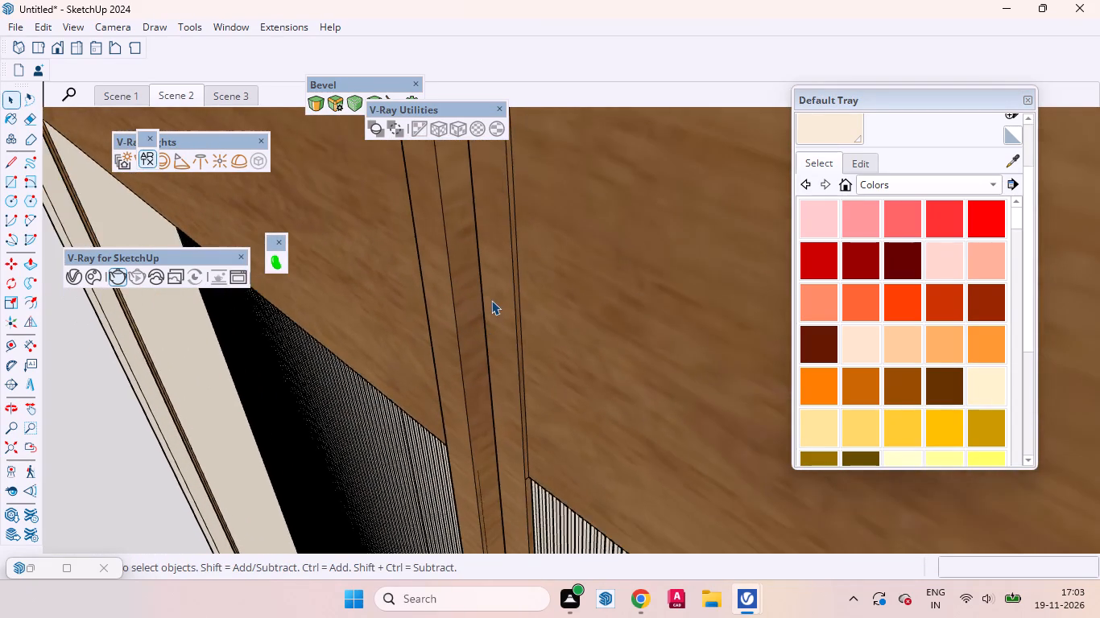
scroll(491, 300, "down", 4)
scroll(491, 303, "up", 1)
scroll(491, 305, "down", 2)
middle_click_drag(531, 381, 668, 372)
scroll(618, 388, "down", 7)
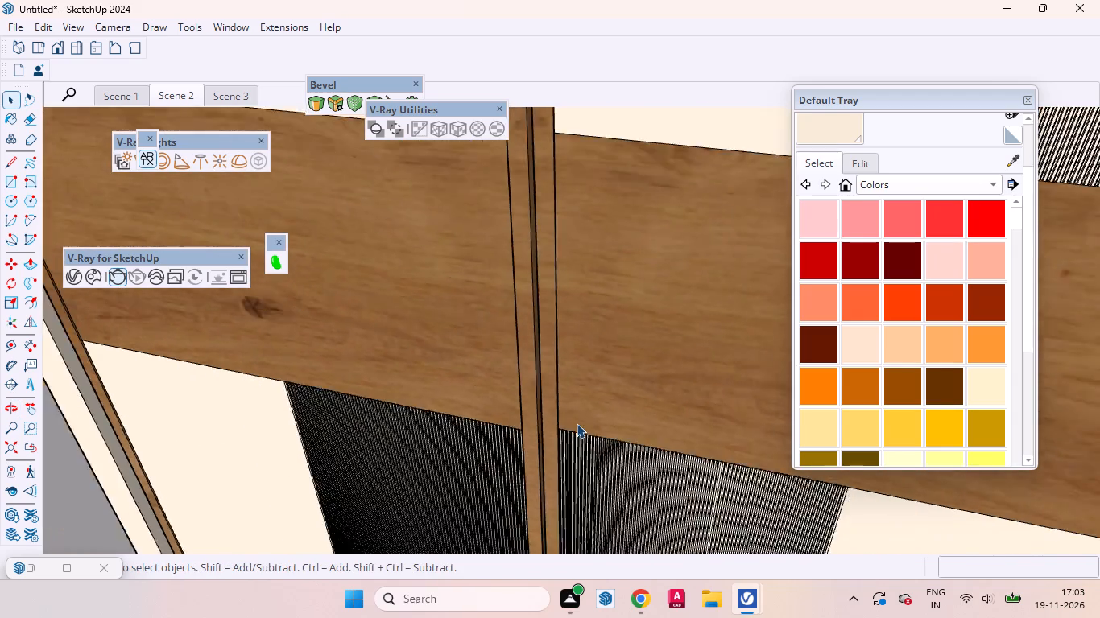
scroll(577, 423, "down", 13)
scroll(568, 436, "up", 1)
scroll(568, 437, "down", 8)
left_click(627, 231)
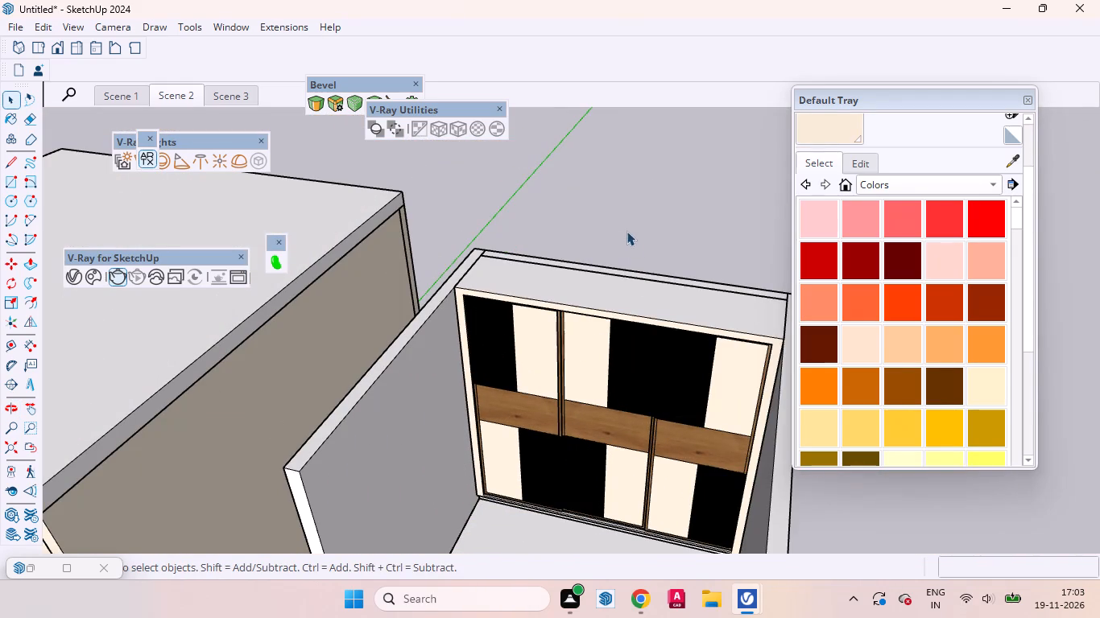
Restore the Scene 2 front view and examine the upper panels and frame of the wardrobe, including its surrounding walls.
left_click(185, 96)
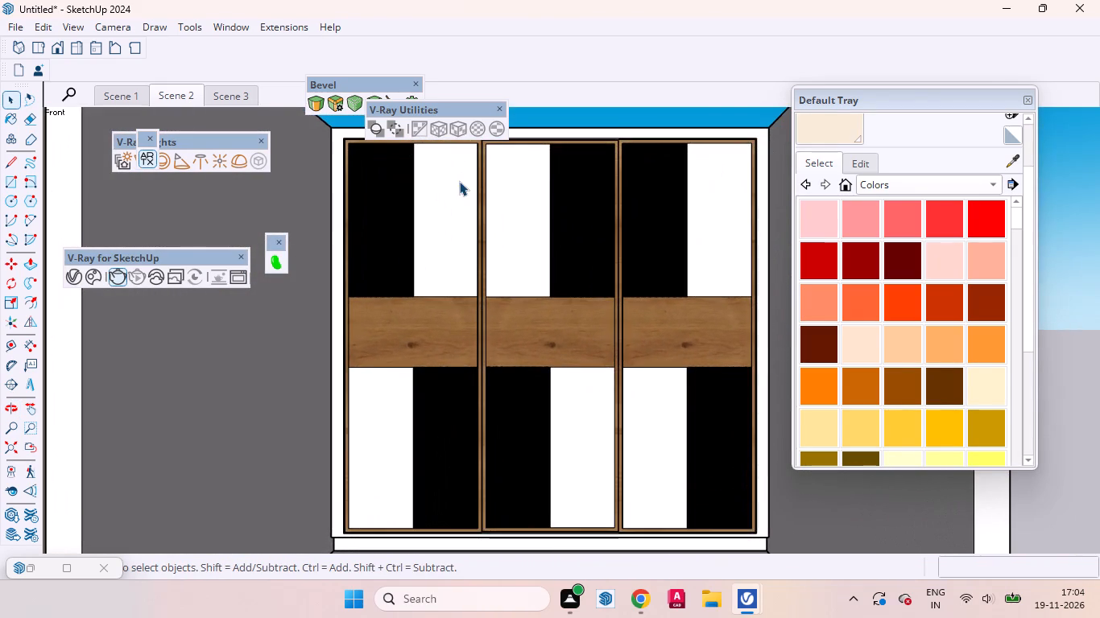
scroll(338, 127, "up", 3)
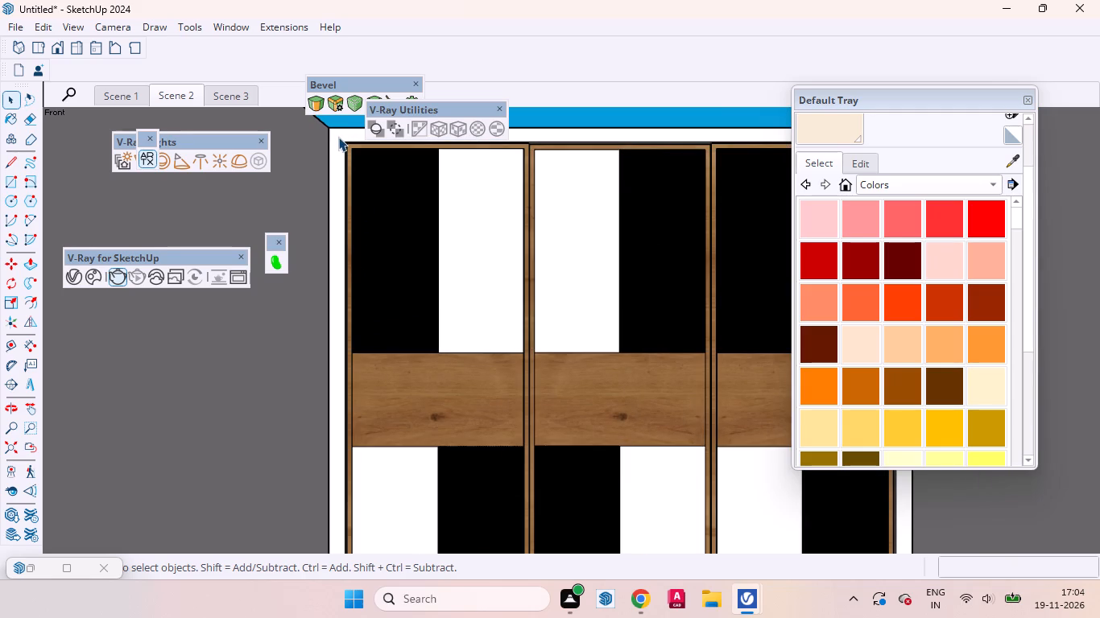
scroll(338, 137, "up", 3)
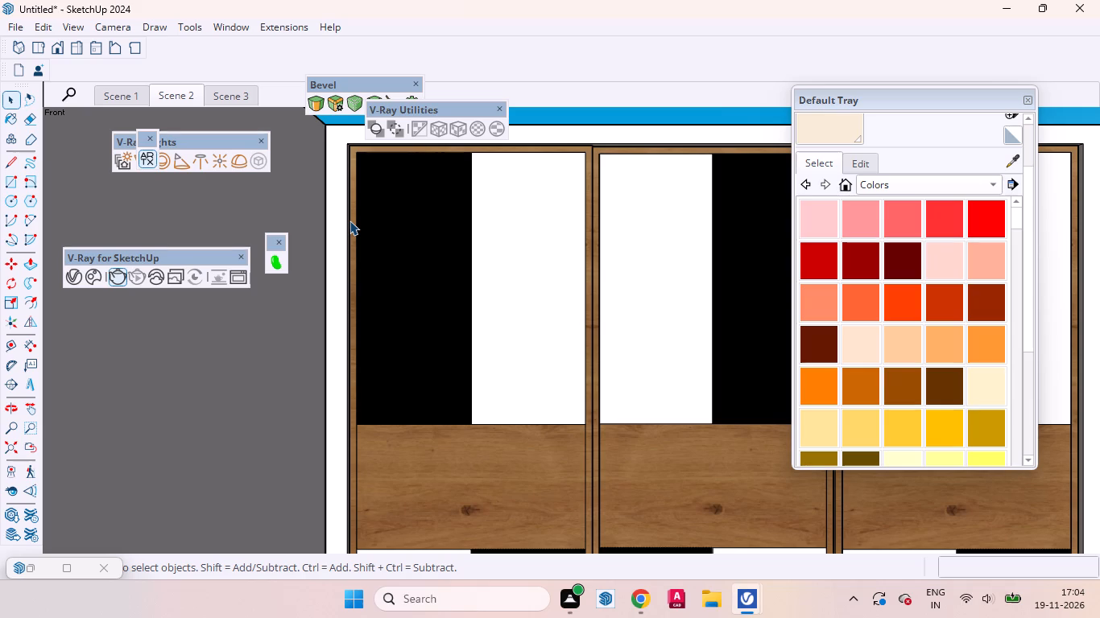
scroll(381, 260, "down", 10)
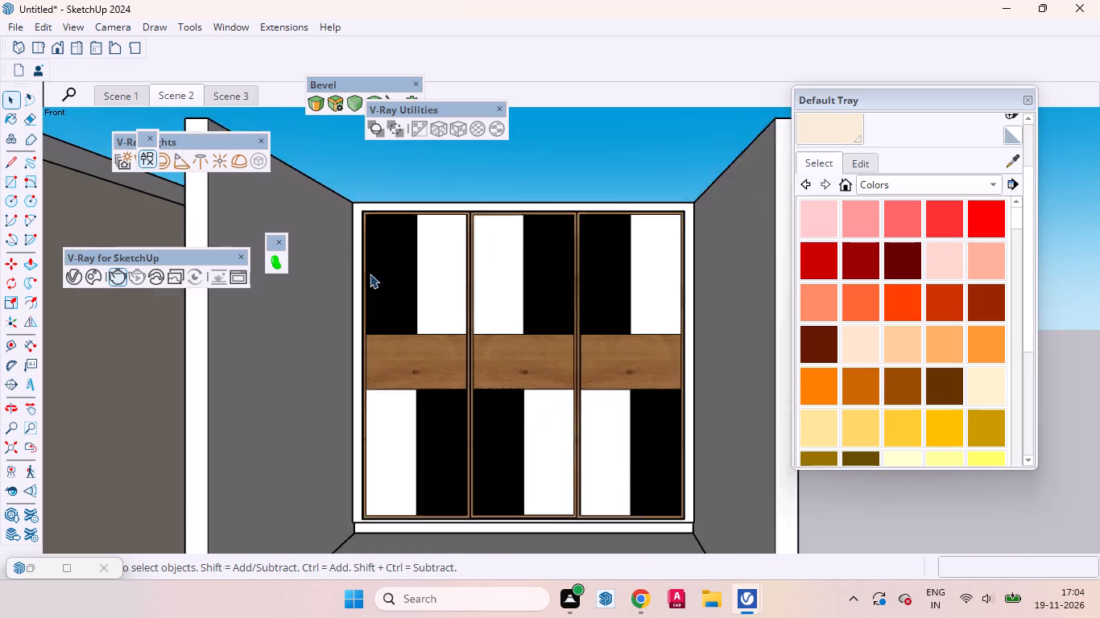
left_click(469, 172)
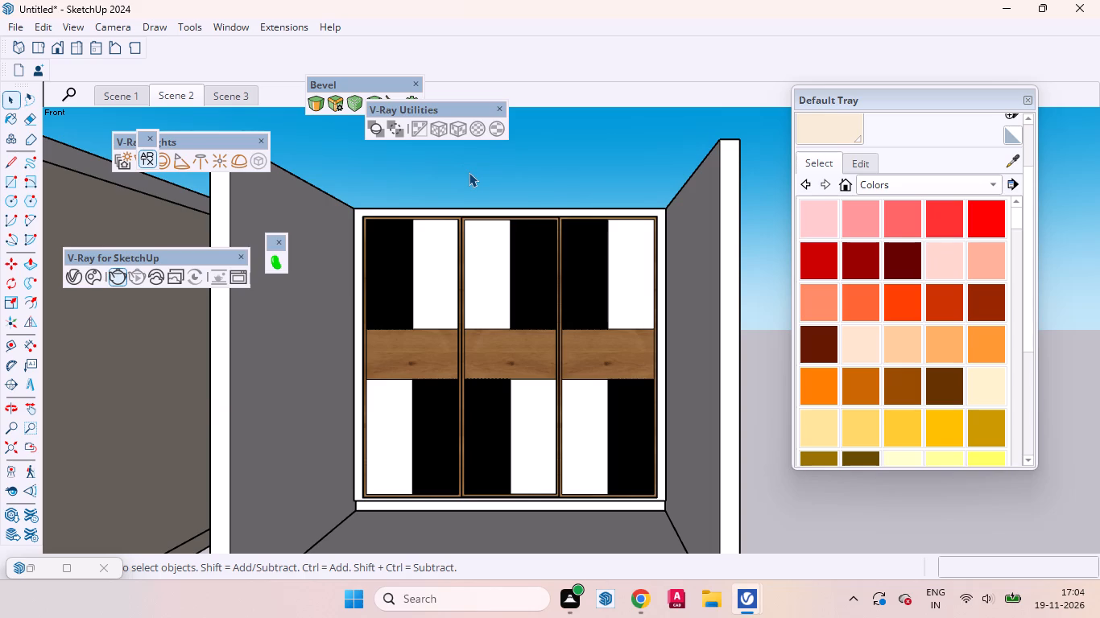
Restore Scene 2 and inspect the wooden band and lower fluted panels at the joint between the first and second doors.
left_click(186, 88)
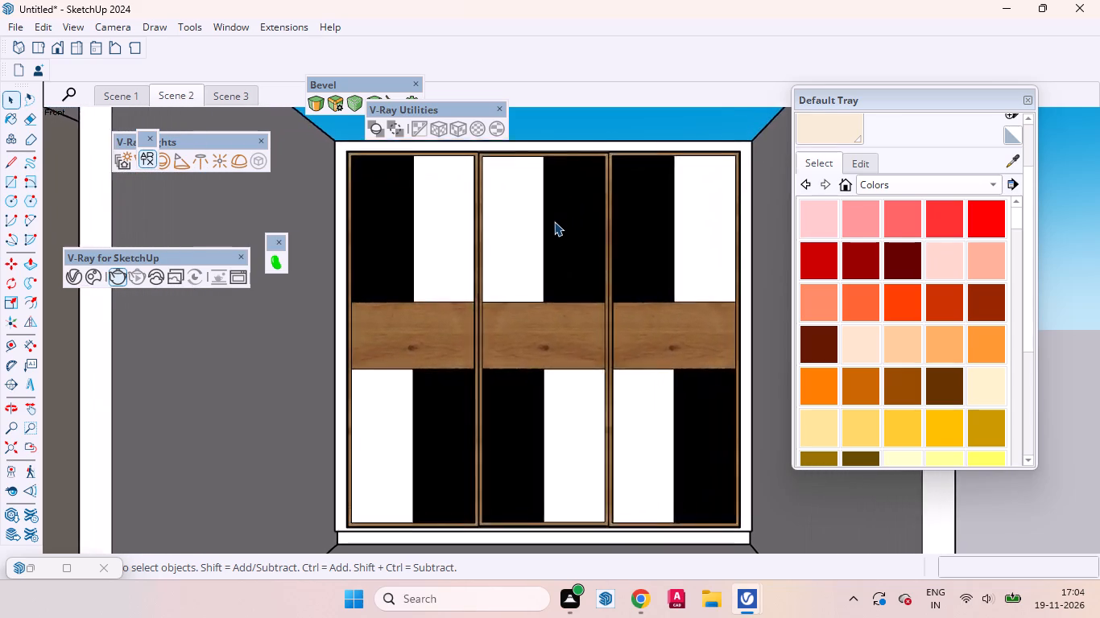
scroll(449, 363, "up", 2)
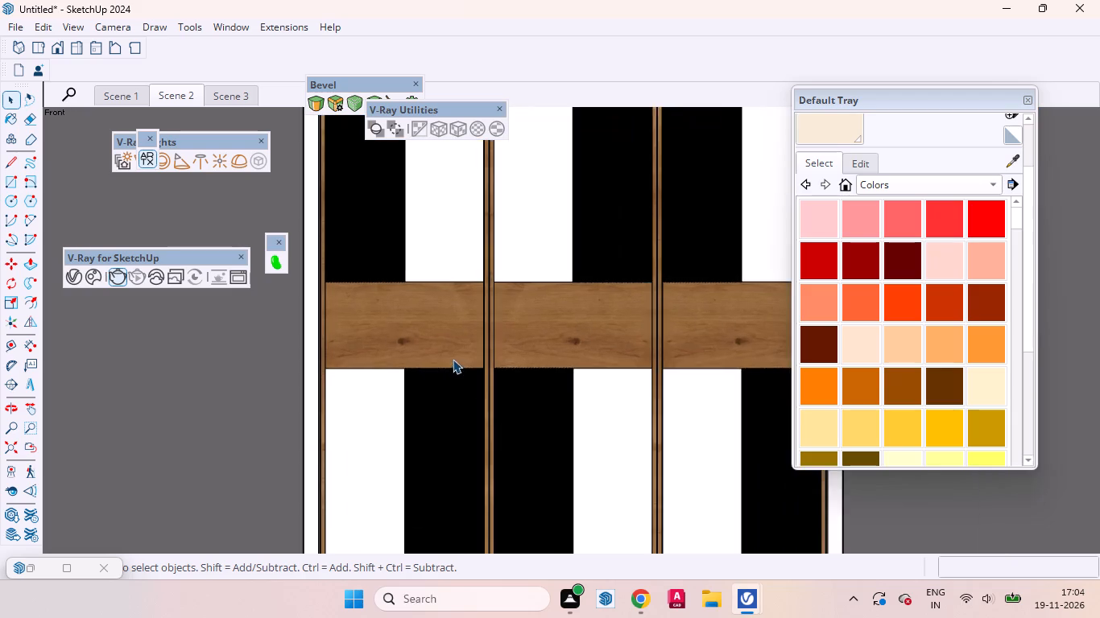
scroll(478, 330, "up", 10)
middle_click_drag(509, 311, 445, 499)
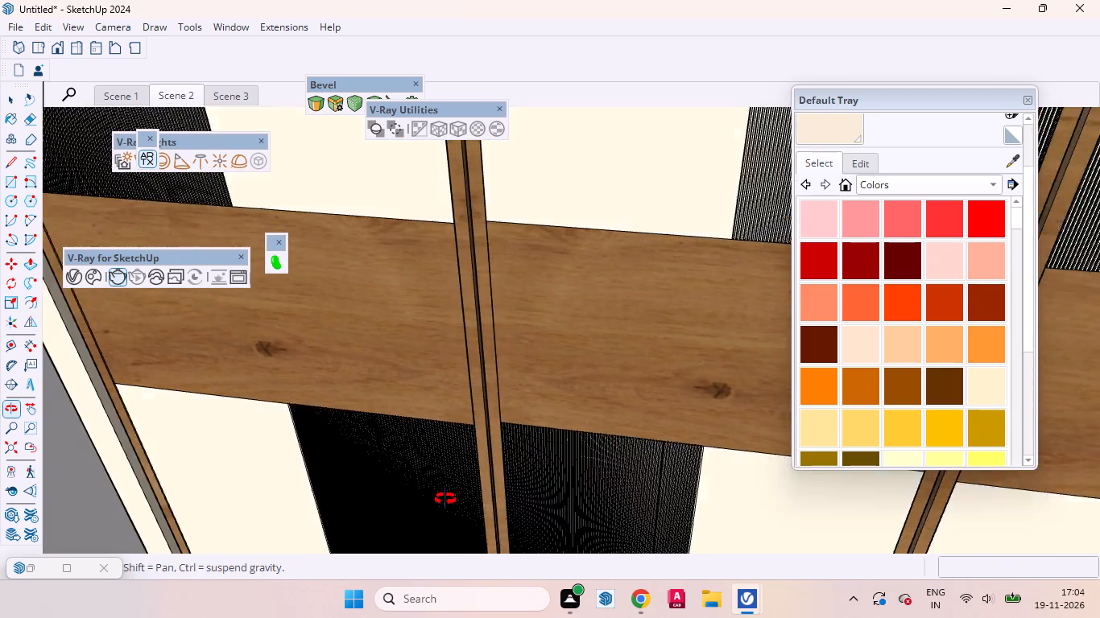
middle_click_drag(445, 499, 424, 520)
scroll(475, 426, "up", 10)
scroll(507, 389, "down", 5)
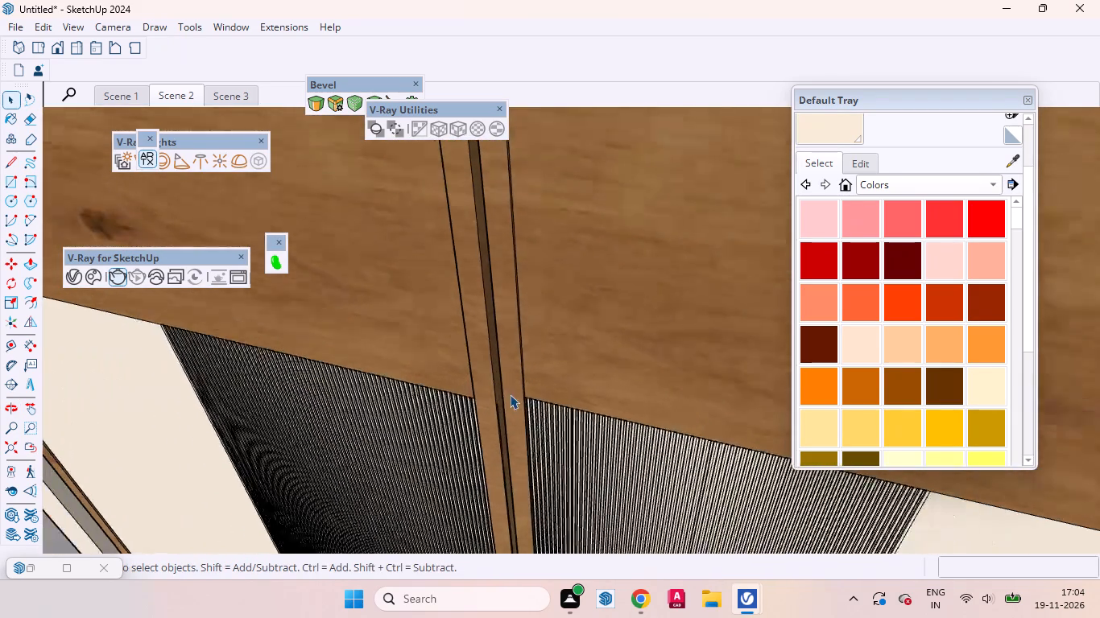
scroll(510, 394, "down", 3)
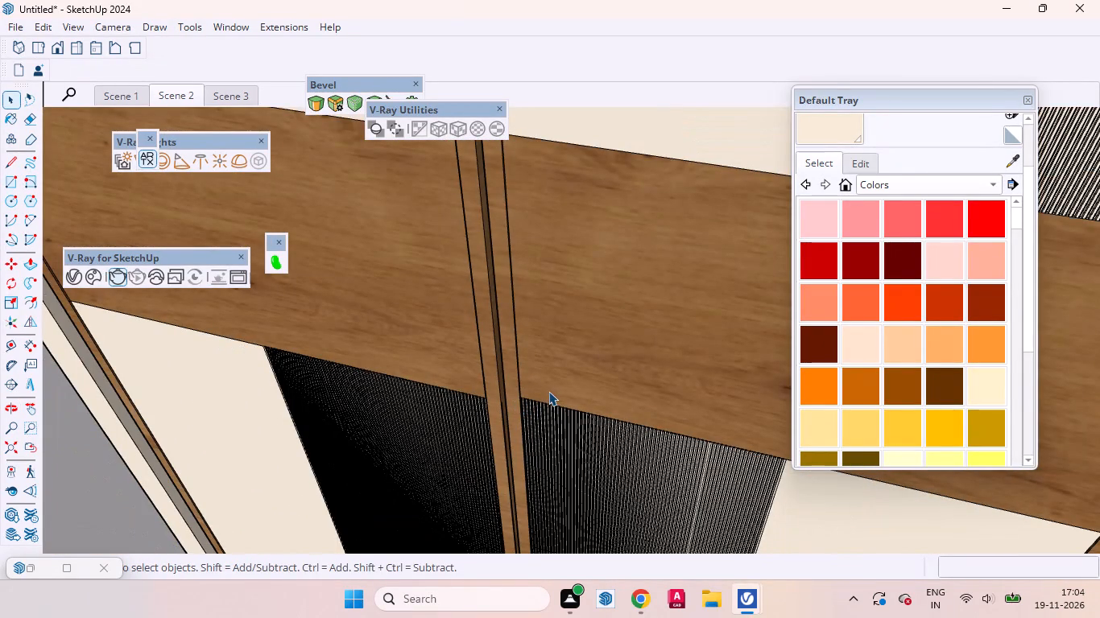
scroll(529, 497, "up", 3)
scroll(529, 472, "down", 3)
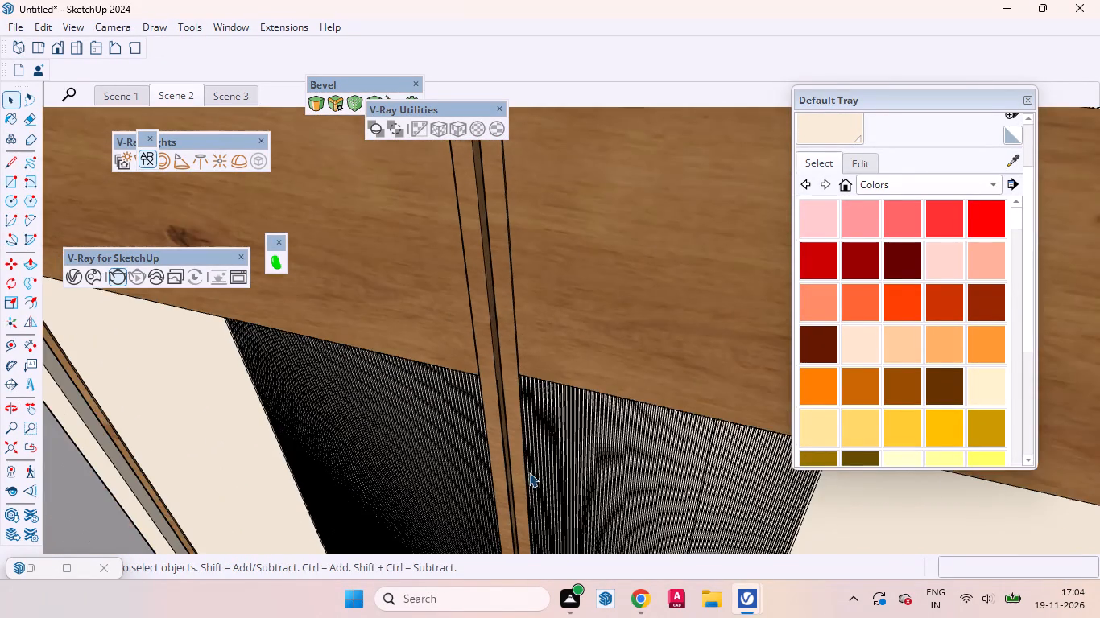
middle_click_drag(548, 456, 586, 314)
scroll(582, 326, "down", 14)
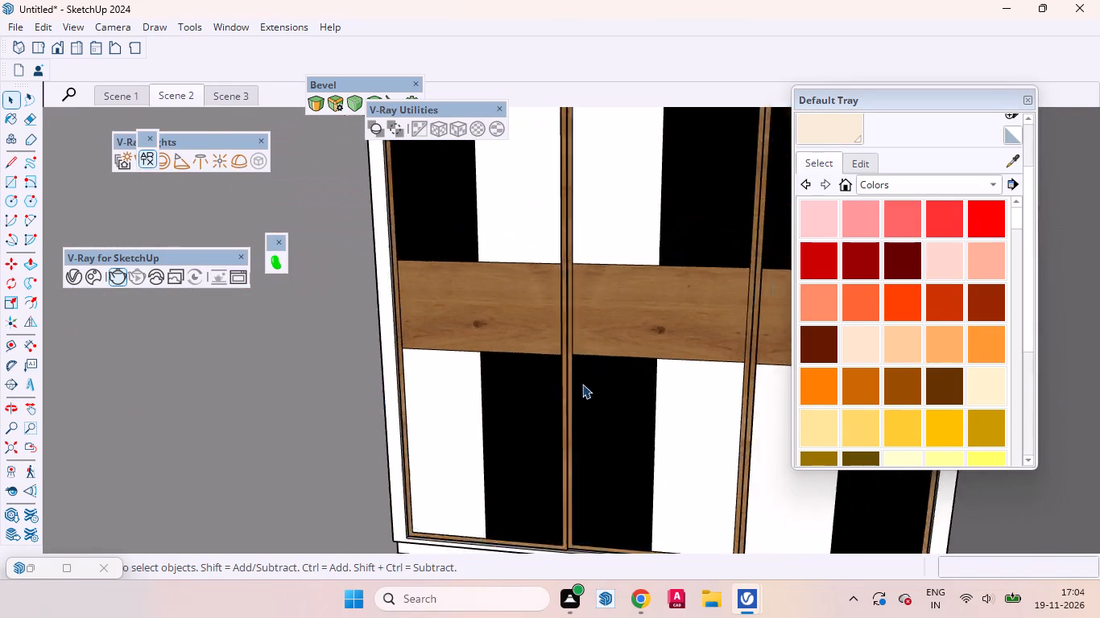
scroll(582, 384, "down", 4)
scroll(570, 390, "up", 1)
scroll(570, 390, "down", 6)
left_click(646, 218)
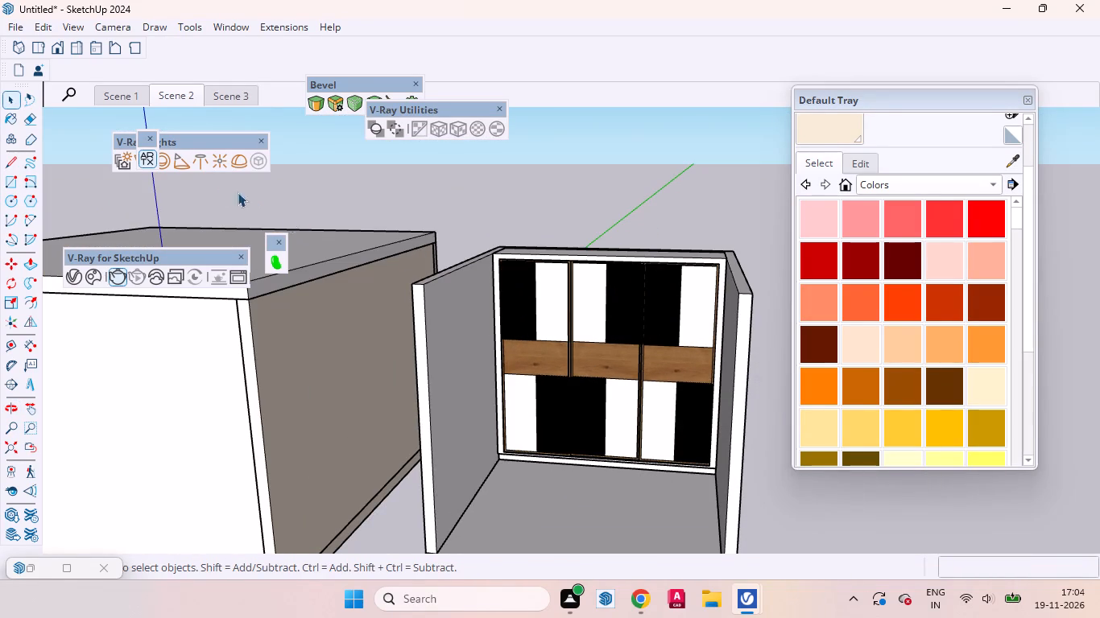
Restore Scene 2 and examine the slats of the first door's upper black panel where they meet the wooden band and cream panel.
left_click(174, 96)
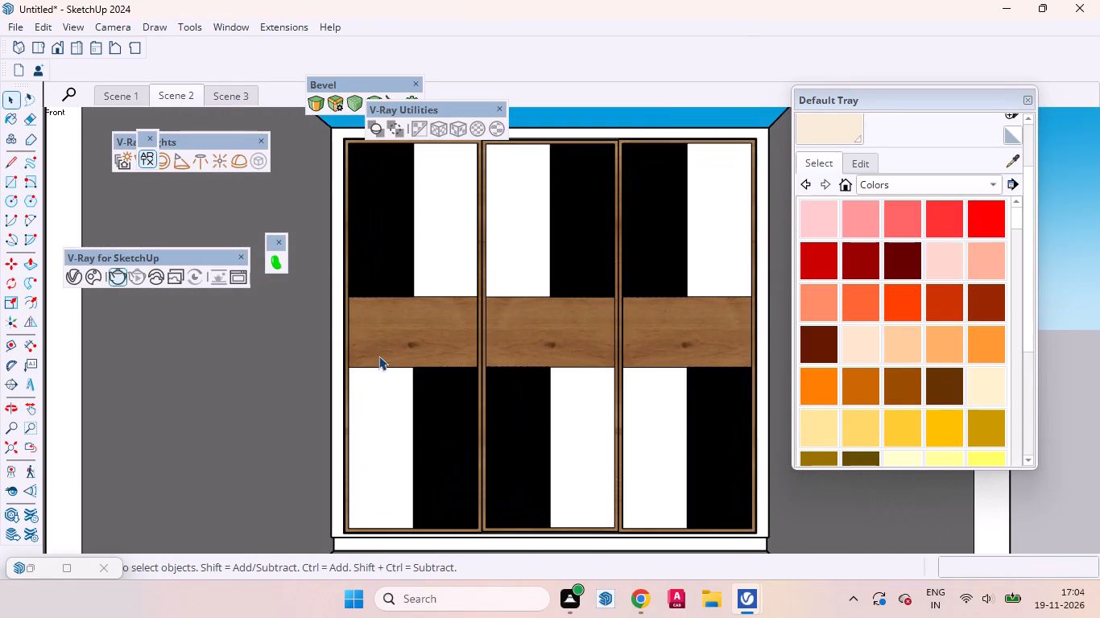
scroll(356, 350, "up", 16)
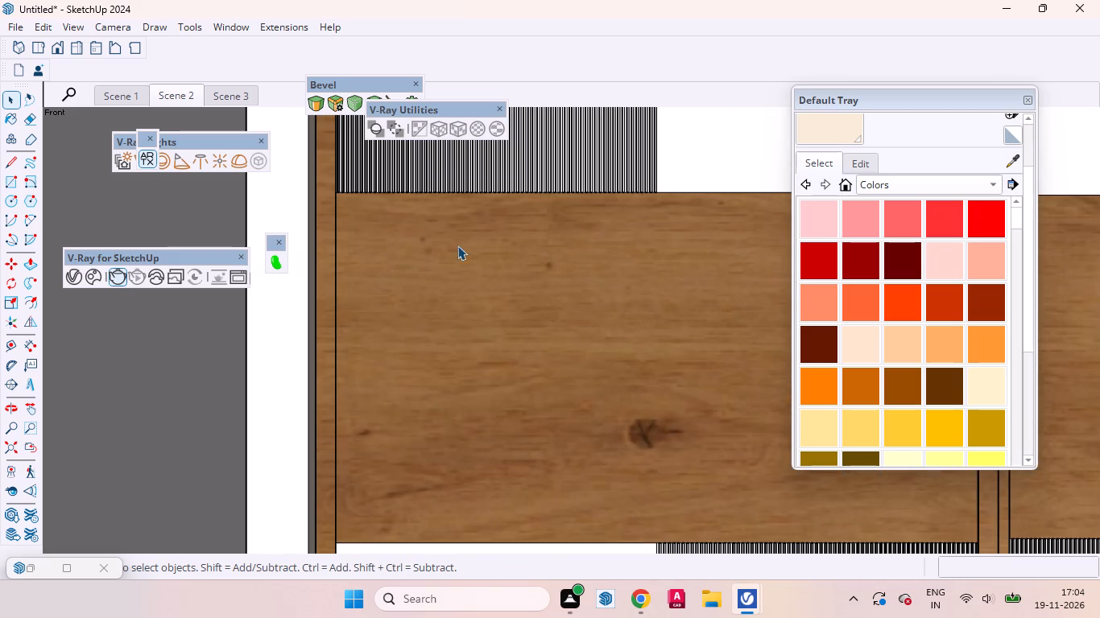
scroll(486, 248, "up", 1)
middle_click_drag(477, 267, 280, 508)
scroll(679, 302, "up", 6)
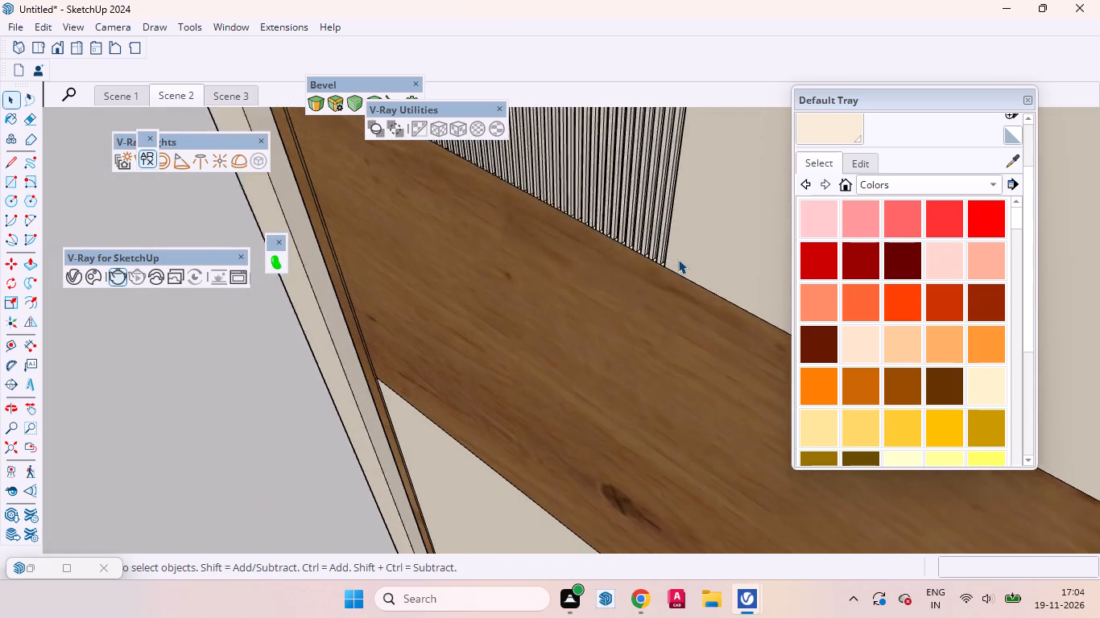
scroll(678, 259, "up", 12)
middle_click_drag(615, 281, 692, 270)
scroll(567, 379, "up", 1)
scroll(567, 379, "down", 2)
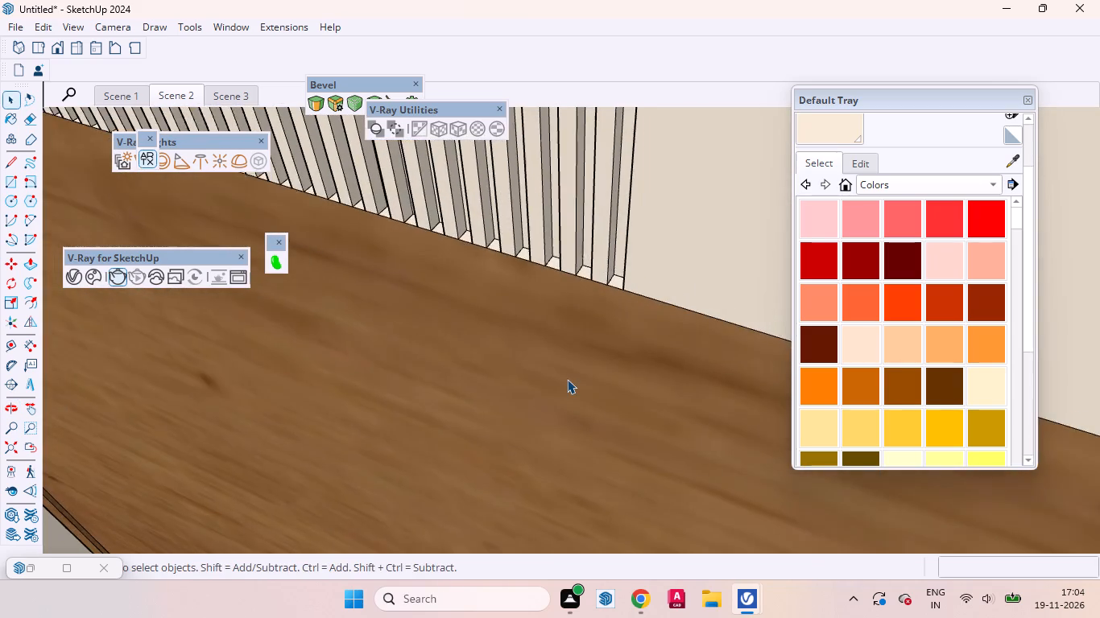
scroll(567, 379, "down", 20)
scroll(567, 379, "down", 8)
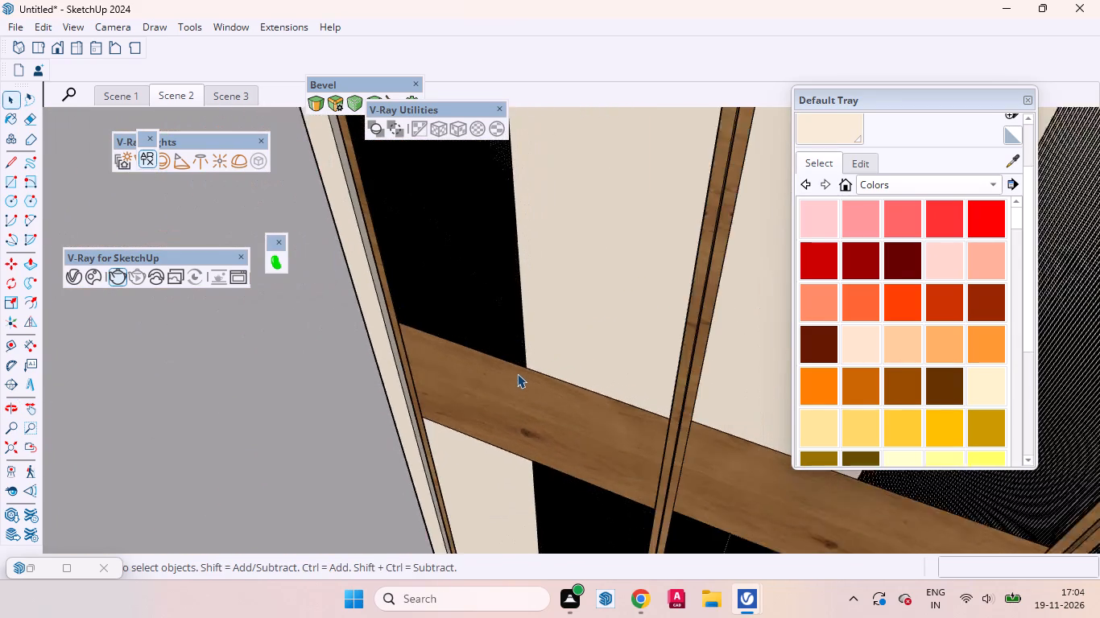
Open the first door's group to inspect its upper cream panel, and close the group again.
left_click(581, 303)
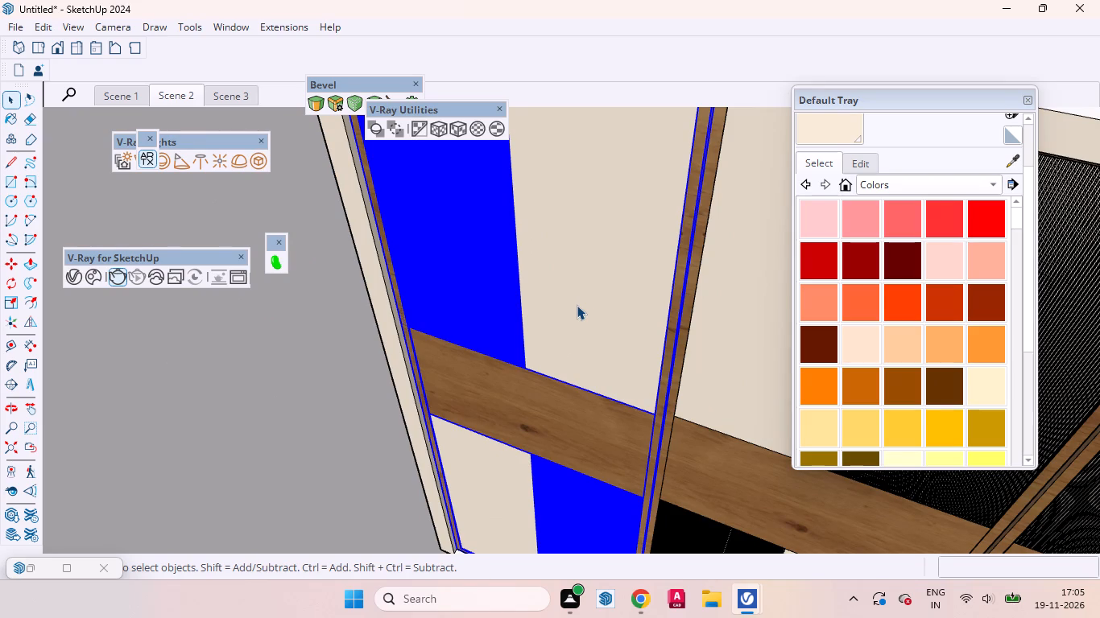
triple_click(577, 305)
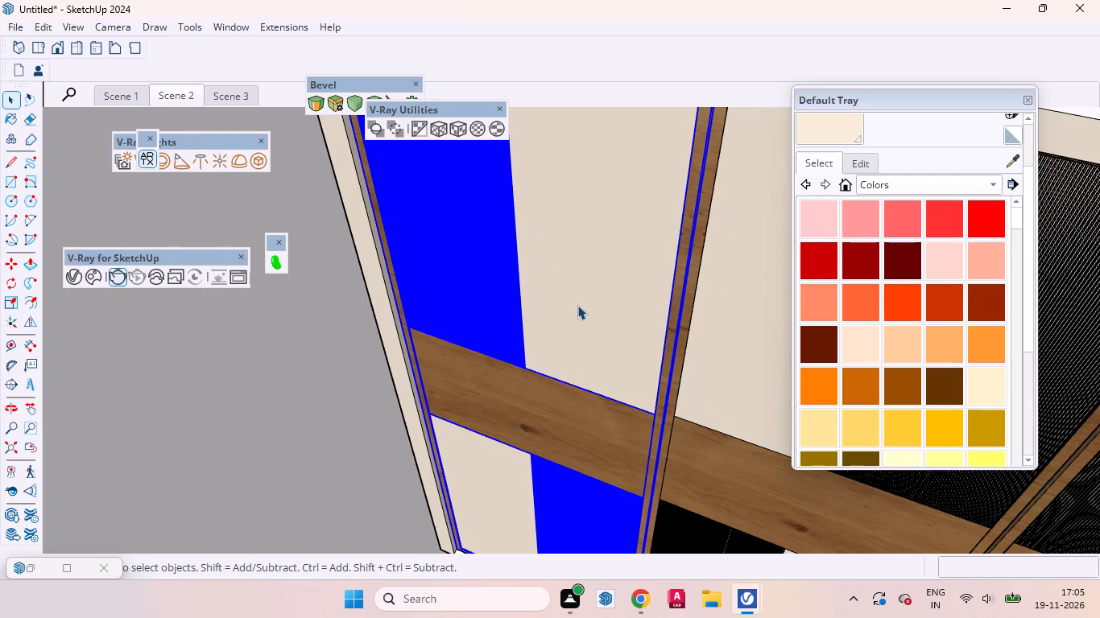
left_click(578, 303)
left_click(578, 303)
left_click(583, 317)
scroll(531, 399, "down", 2)
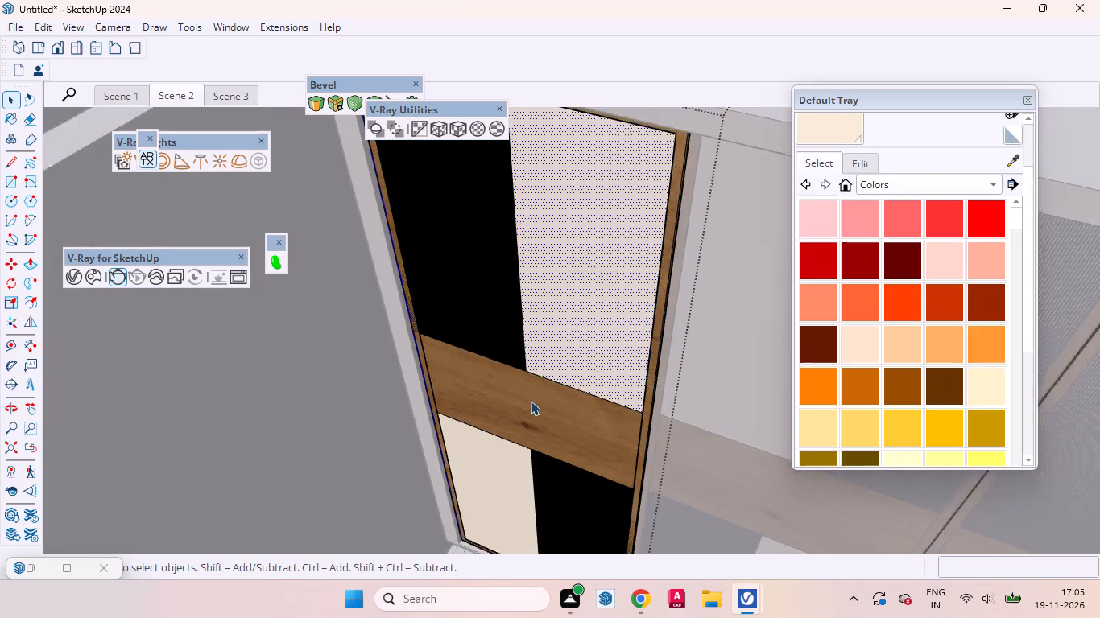
scroll(531, 401, "down", 9)
left_click(680, 217)
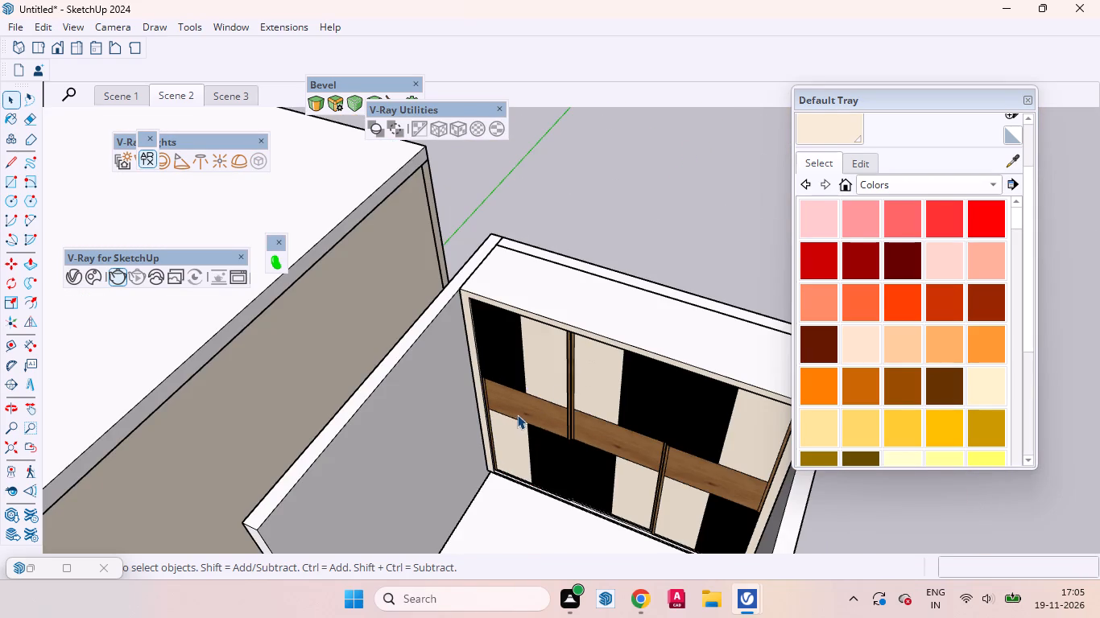
left_click(517, 414)
left_click(515, 428)
left_click(658, 258)
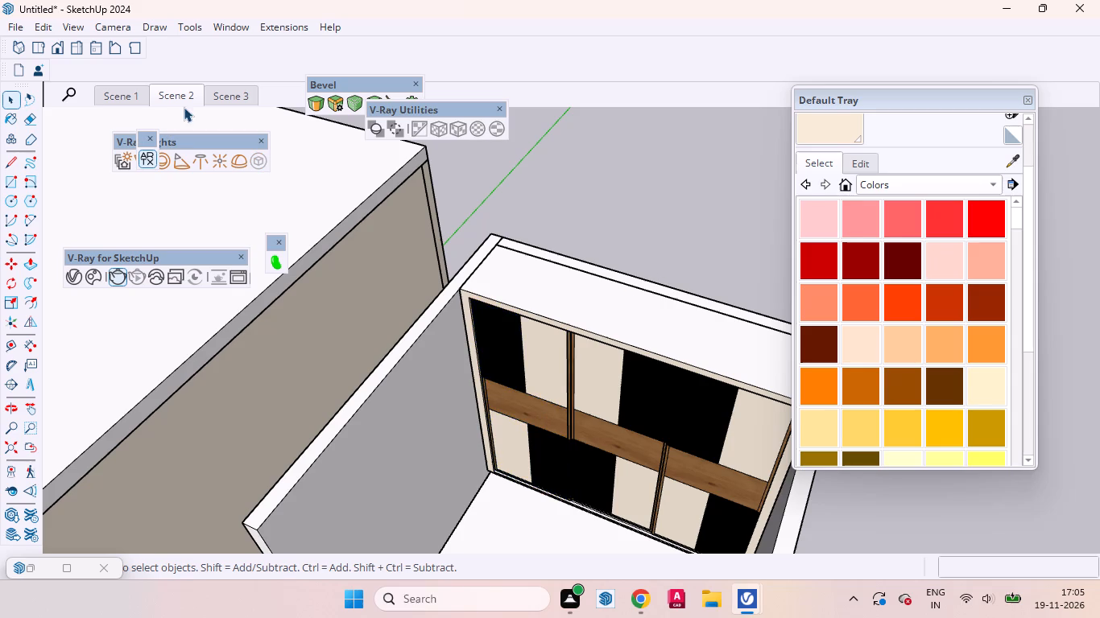
Compare the saved wardrobe views of Scene 2 and Scene 3.
left_click(183, 101)
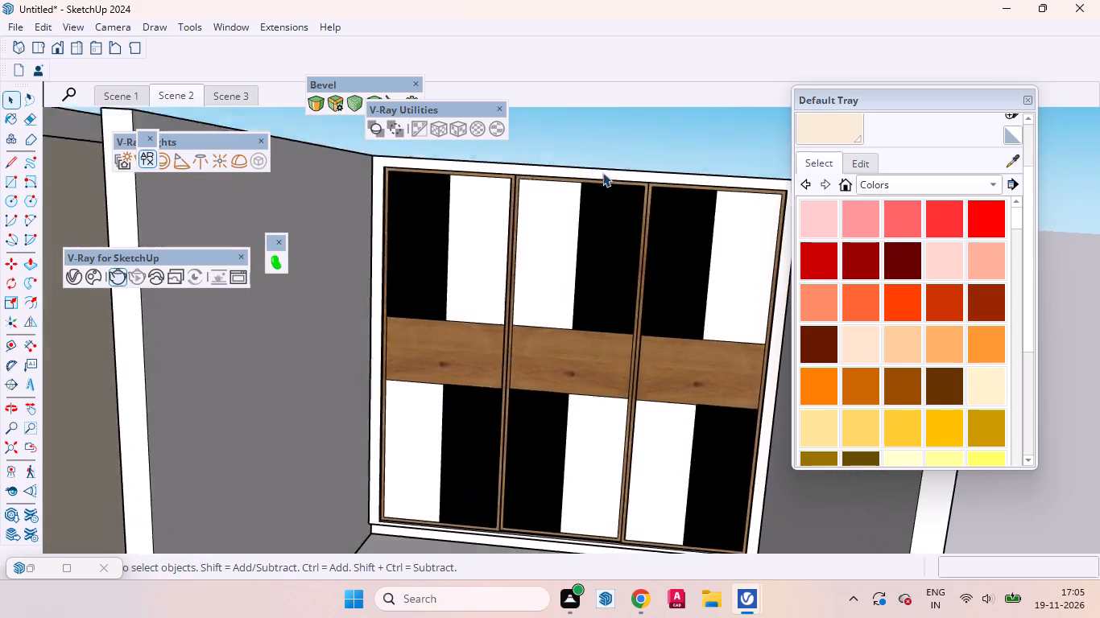
left_click(239, 97)
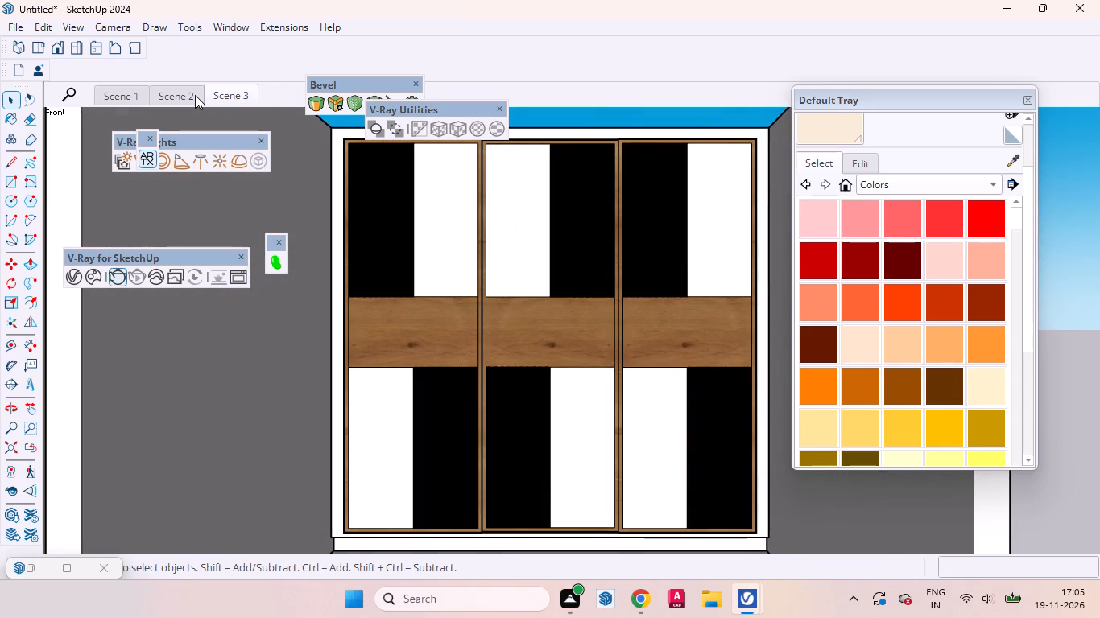
Delete Scene 3 from the saved scenes.
left_click(195, 95)
right_click(186, 95)
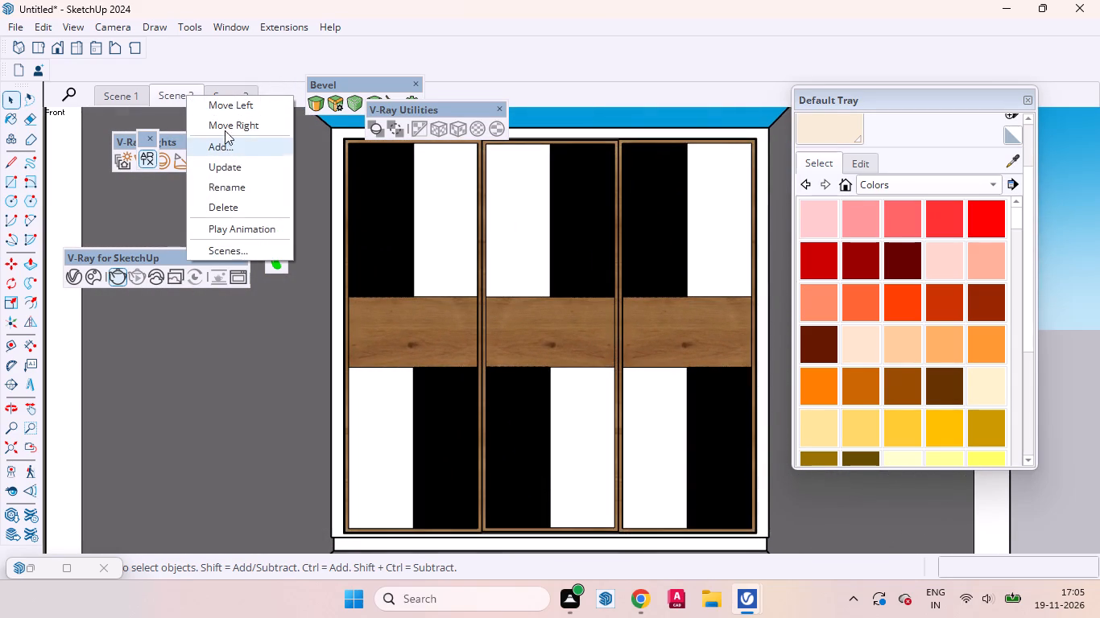
left_click(222, 93)
right_click(222, 93)
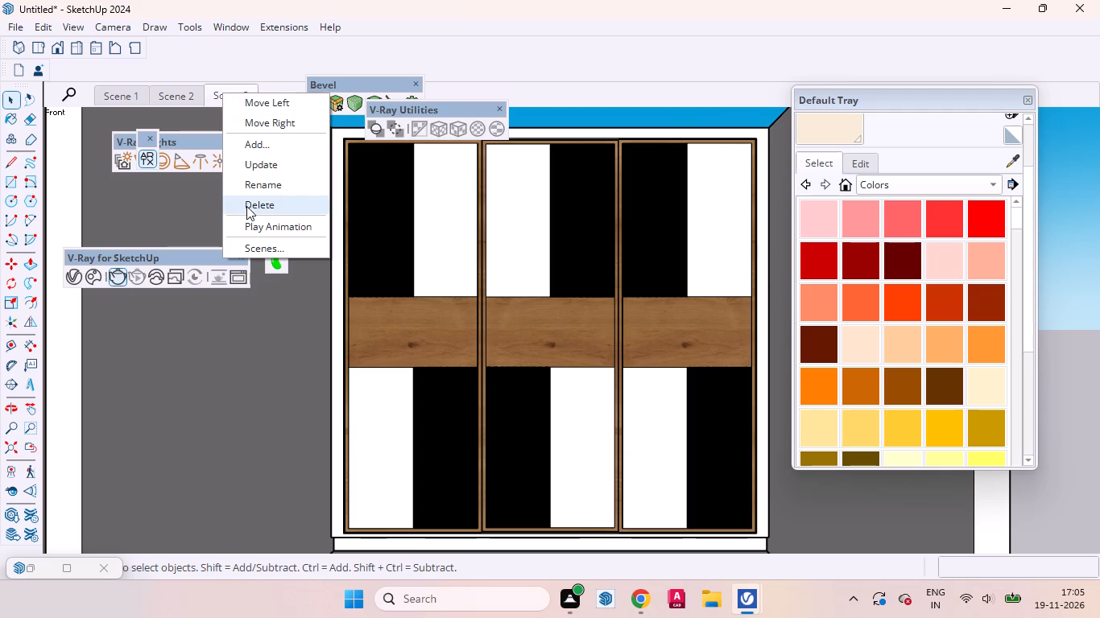
left_click(252, 207)
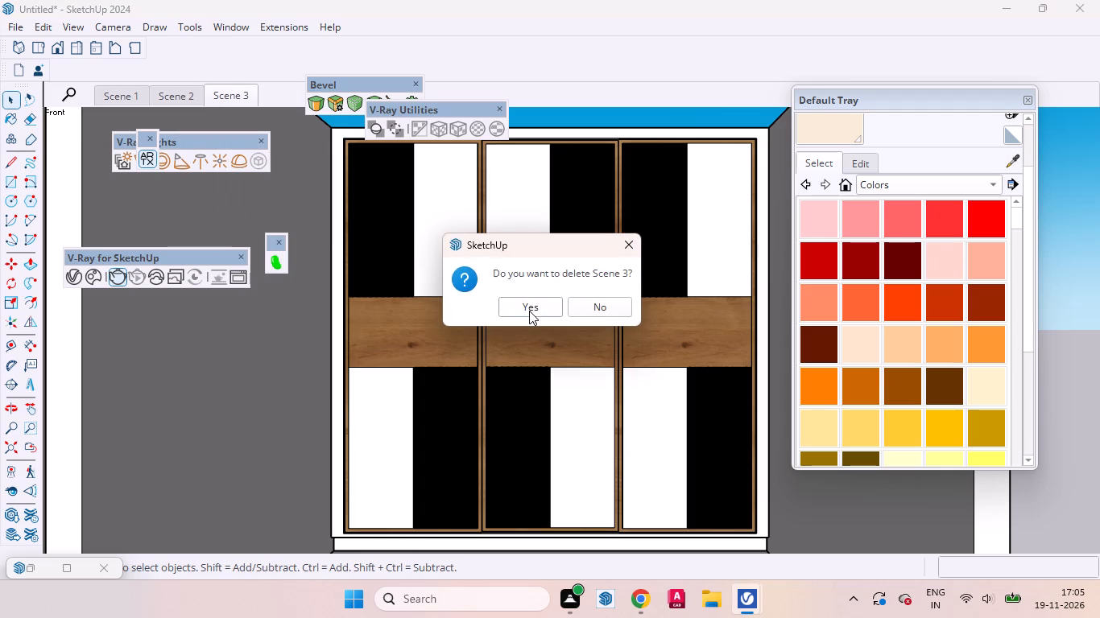
left_click(528, 303)
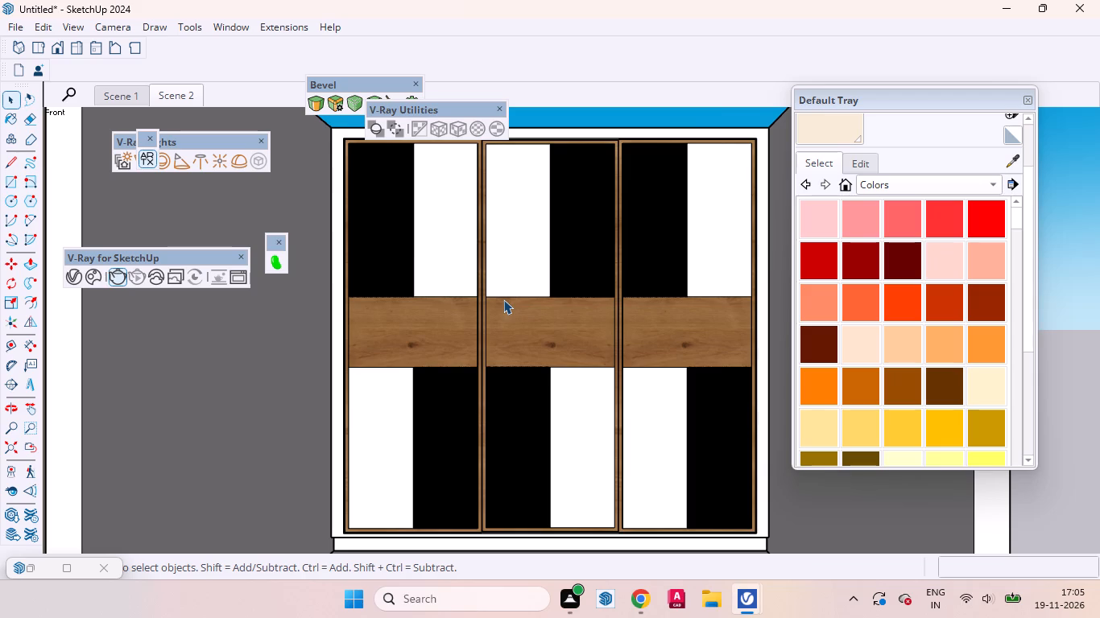
Open the middle door's group, delete the short edge on the wooden frame where the band meets the lower fluted panel, and close the group.
scroll(801, 552, "up", 4)
scroll(711, 450, "down", 7)
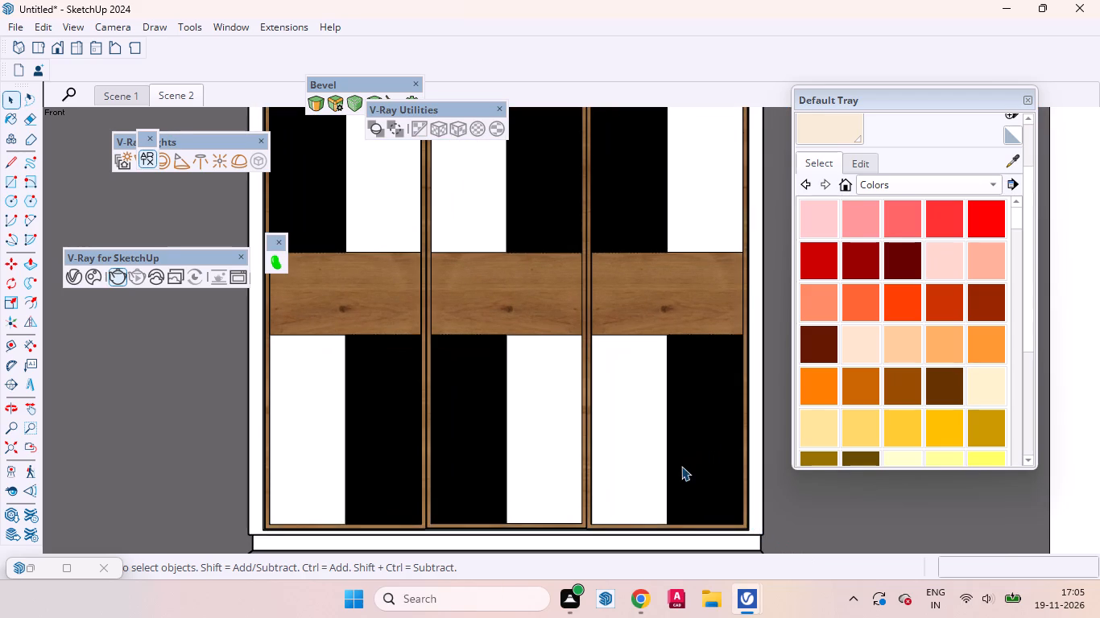
scroll(630, 459, "down", 3)
scroll(486, 325, "up", 5)
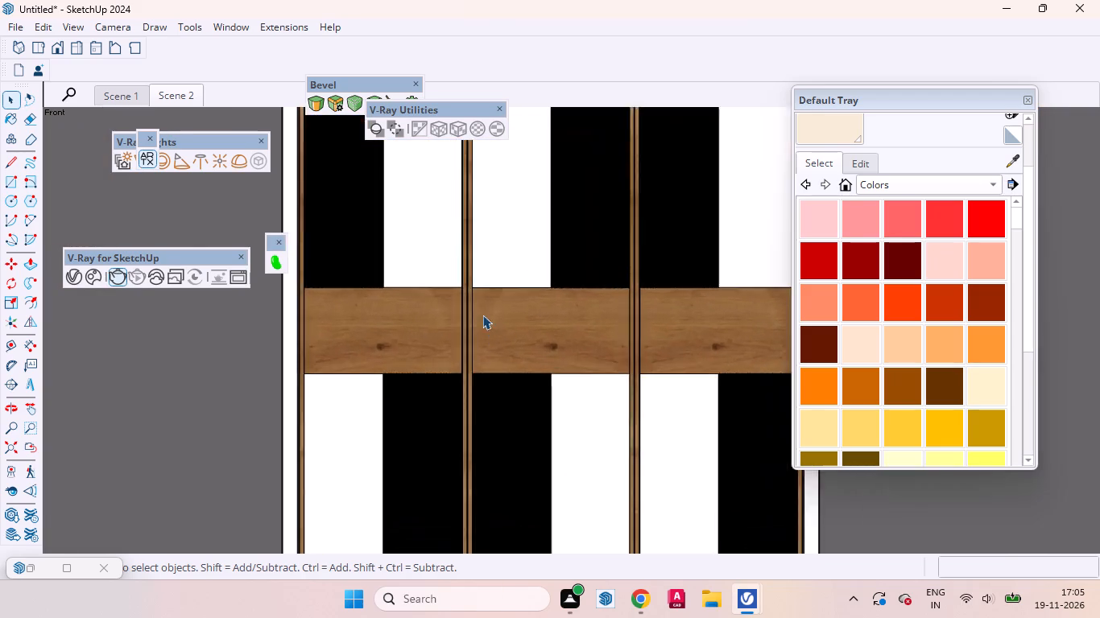
scroll(482, 315, "up", 12)
middle_click_drag(417, 334, 606, 455)
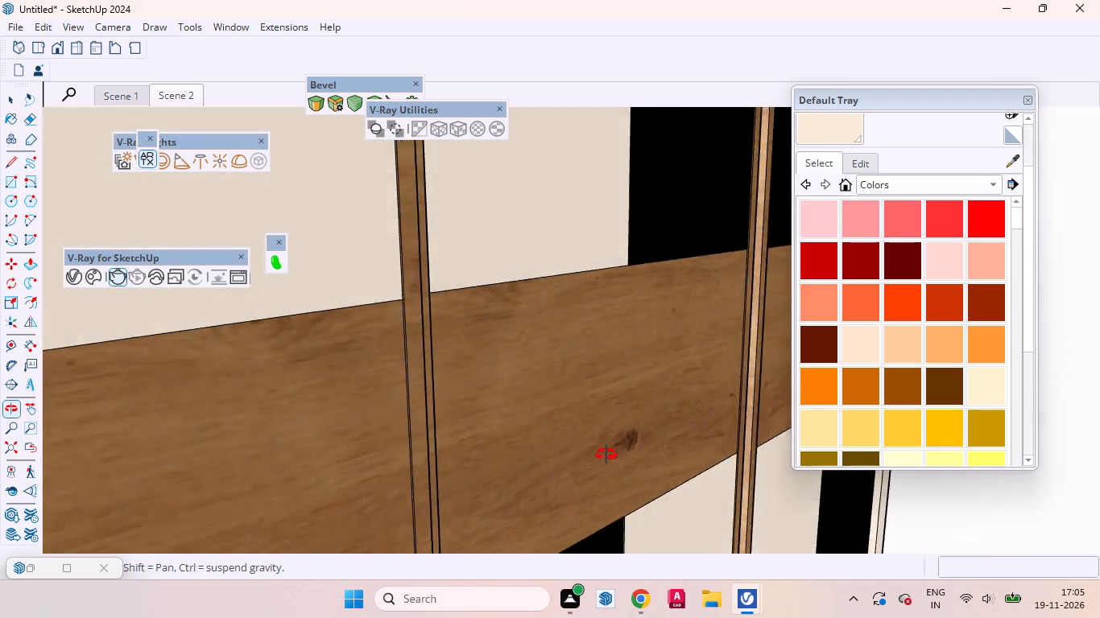
middle_click_drag(606, 455, 191, 520)
scroll(511, 338, "up", 10)
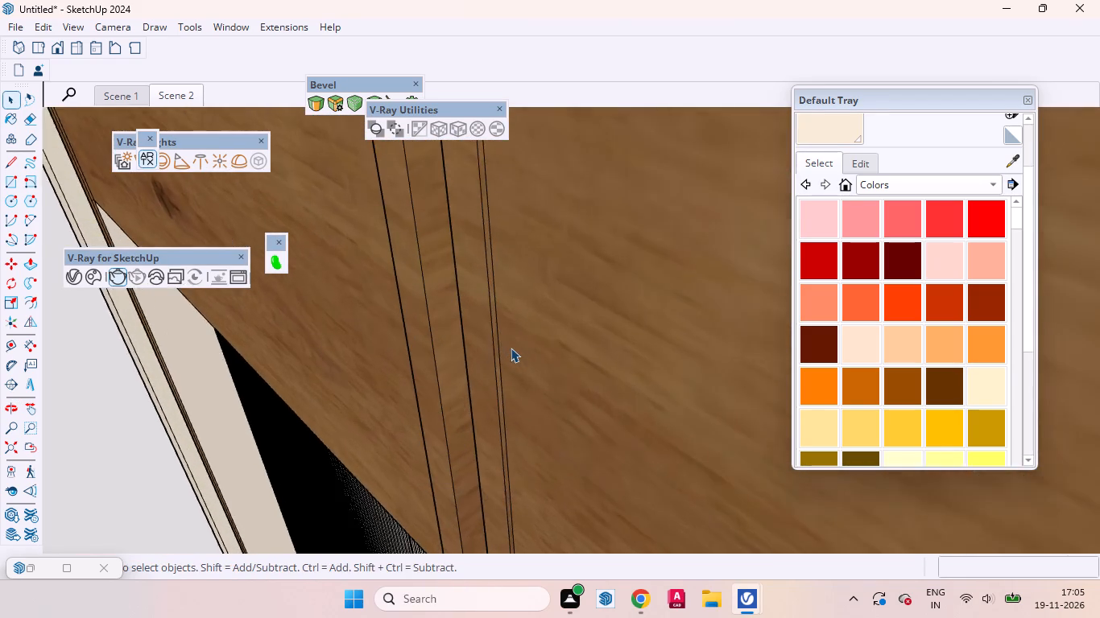
scroll(511, 348, "up", 2)
scroll(504, 358, "down", 7)
scroll(515, 322, "up", 1)
scroll(517, 318, "down", 8)
scroll(486, 530, "up", 8)
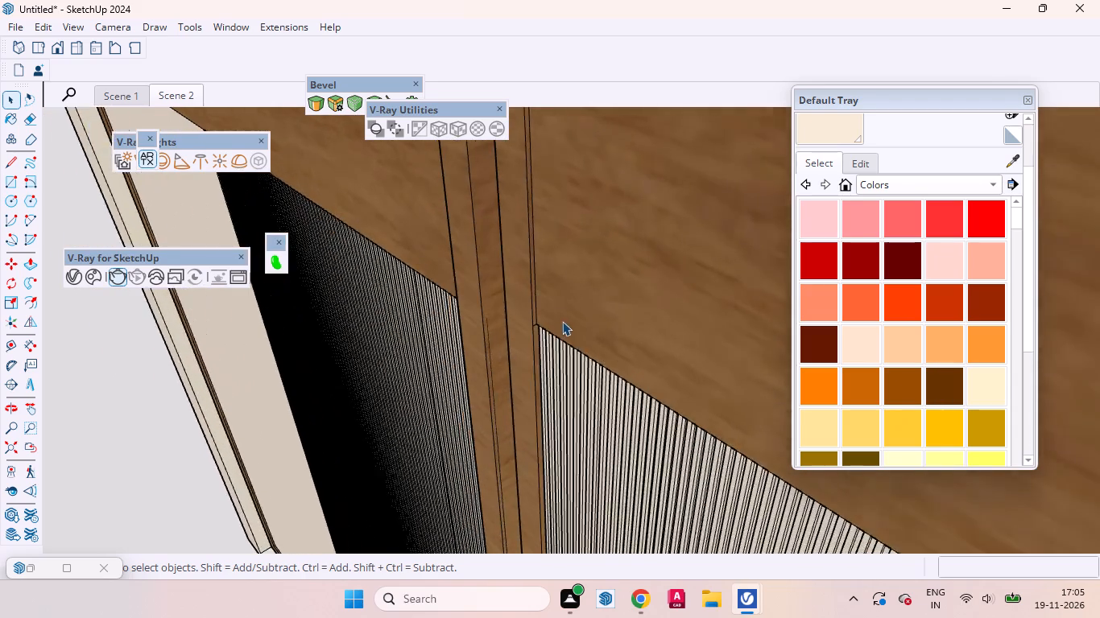
scroll(562, 321, "up", 13)
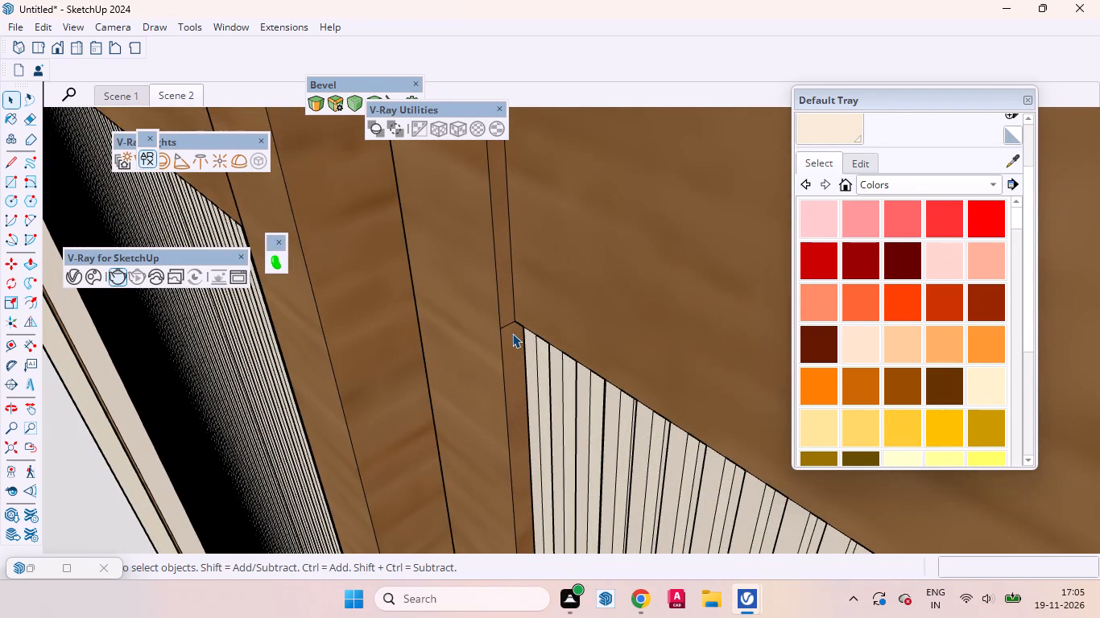
scroll(512, 333, "up", 8)
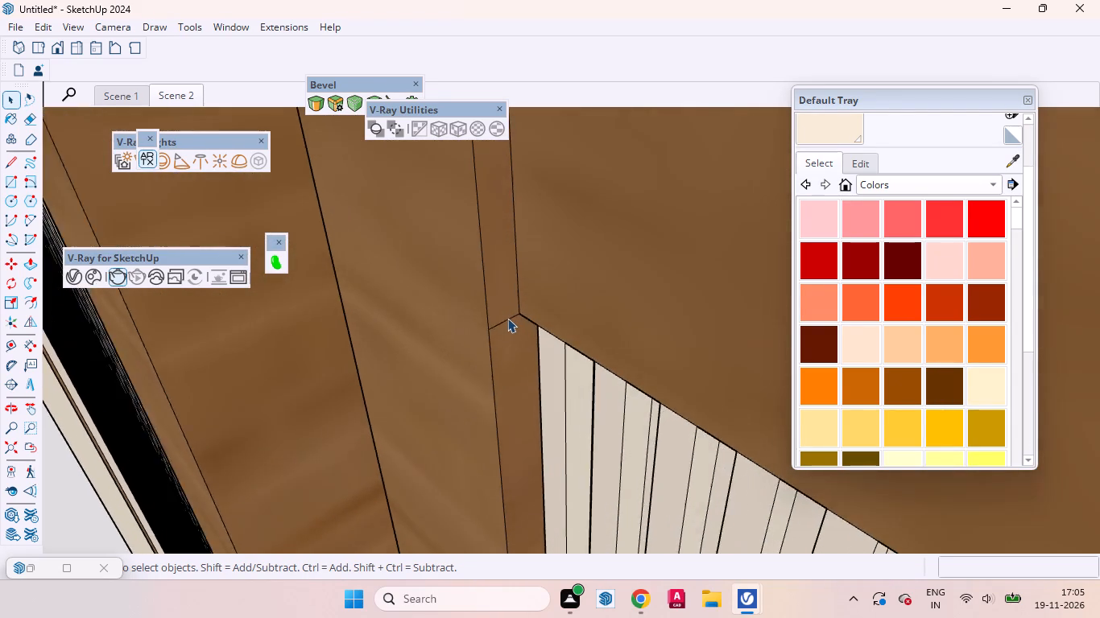
scroll(507, 318, "up", 6)
left_click(517, 351)
double_click(507, 349)
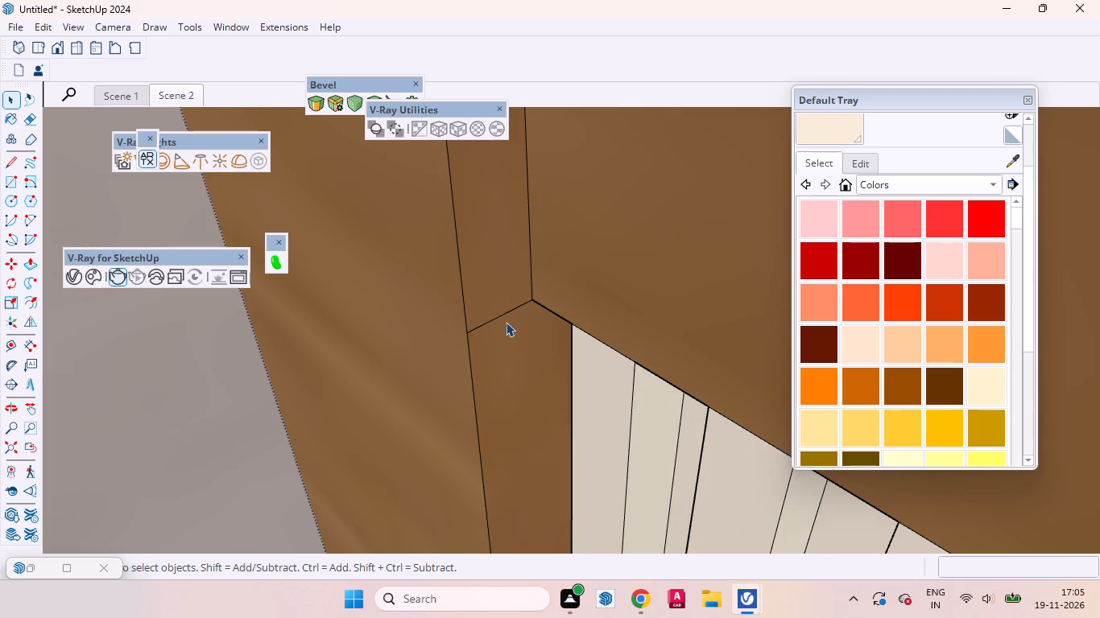
left_click(500, 319)
right_click(500, 319)
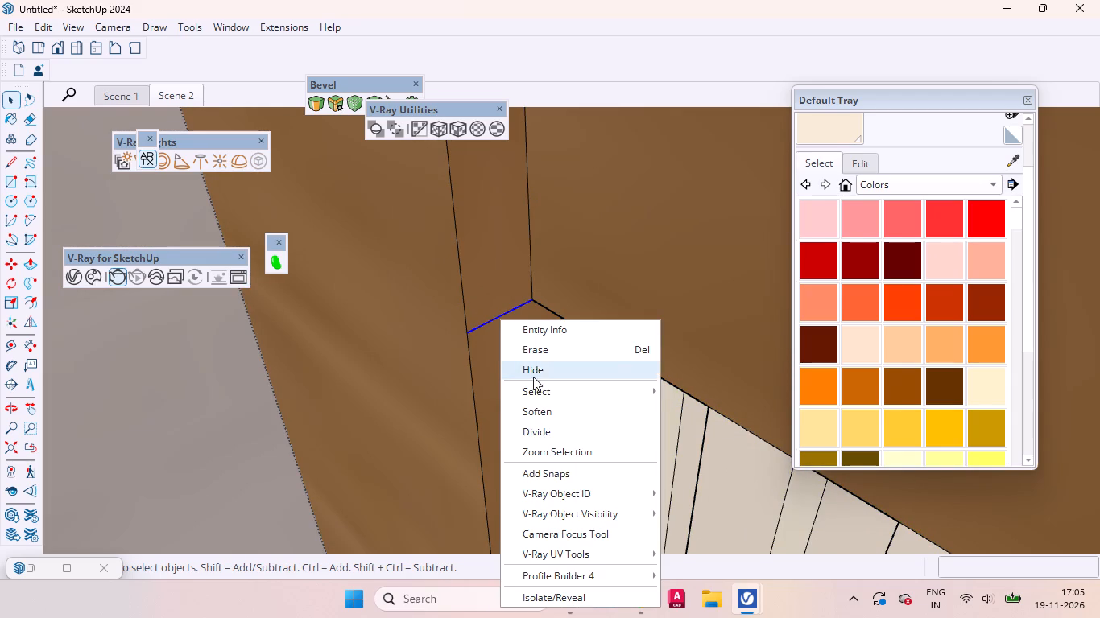
left_click(546, 425)
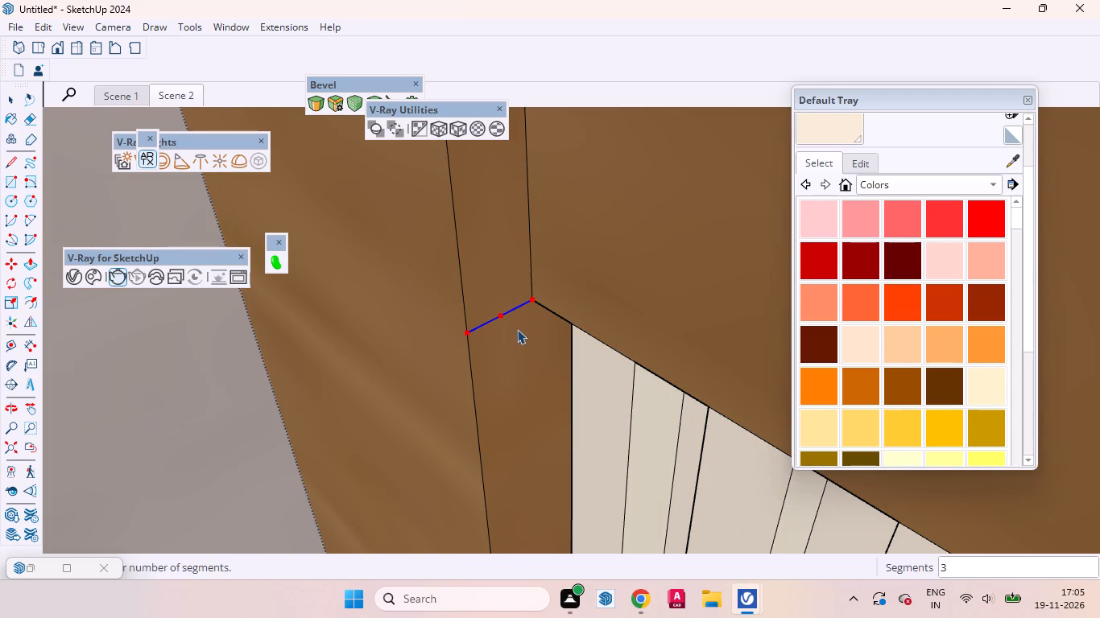
key("space")
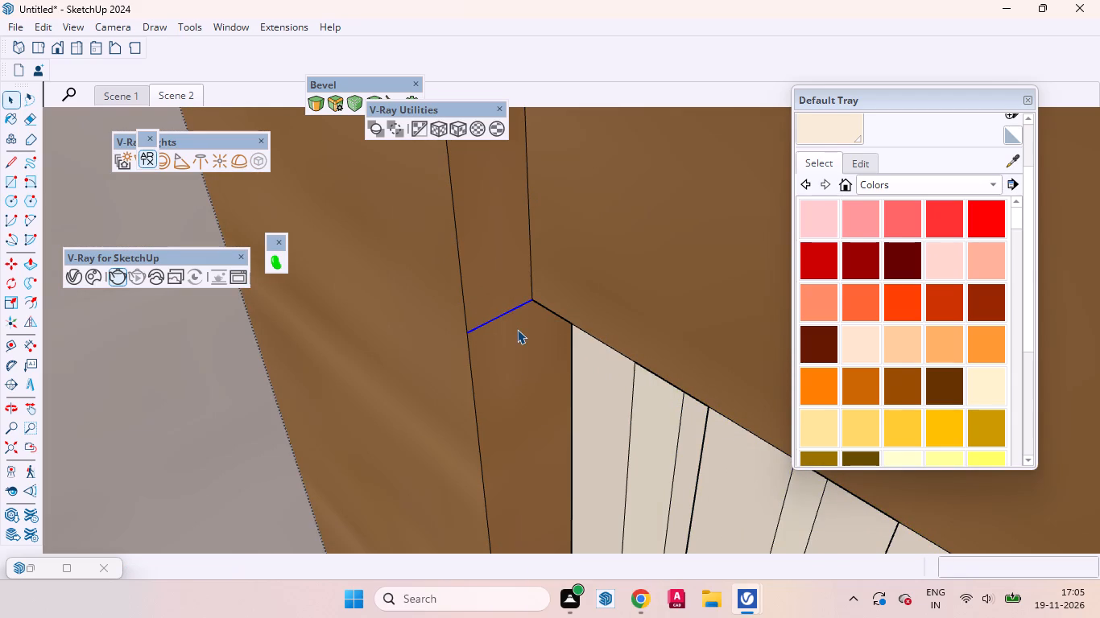
key("Delete")
scroll(513, 363, "up", 1)
scroll(511, 371, "down", 6)
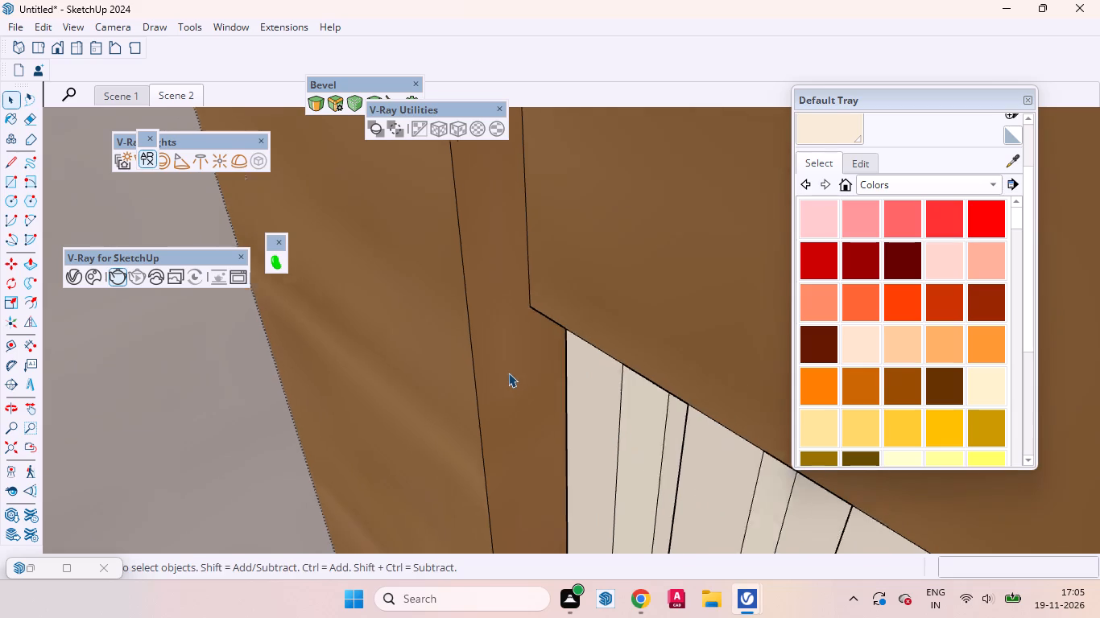
scroll(508, 373, "down", 17)
scroll(509, 328, "up", 1)
scroll(485, 346, "down", 15)
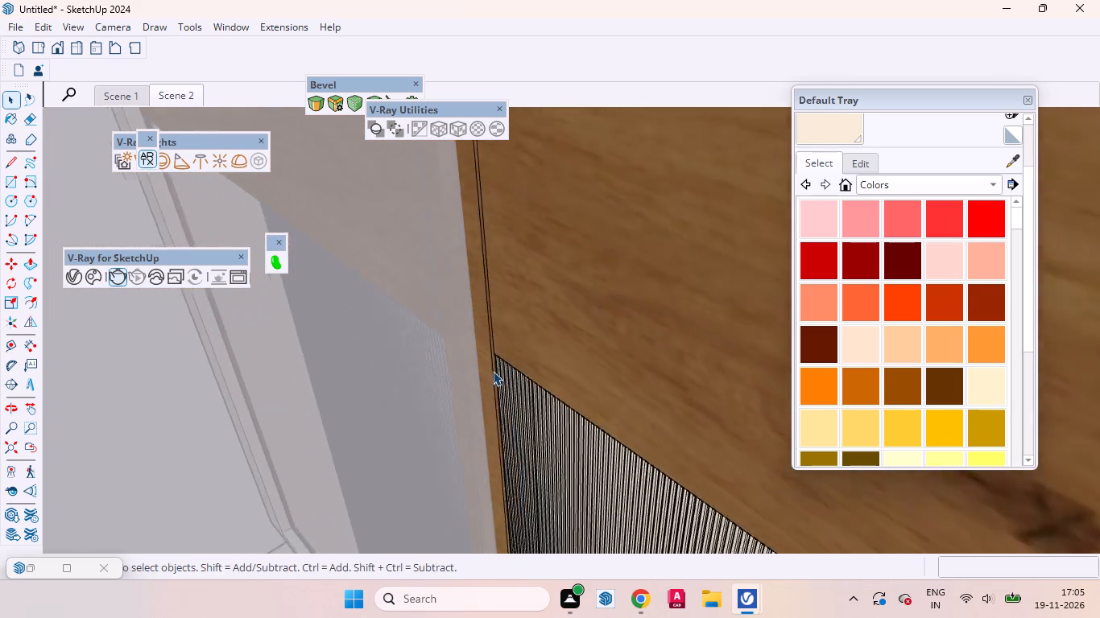
scroll(493, 371, "down", 6)
scroll(491, 372, "up", 1)
scroll(491, 372, "down", 1)
scroll(491, 373, "up", 1)
scroll(490, 375, "down", 1)
scroll(490, 375, "up", 1)
scroll(490, 375, "down", 1)
scroll(490, 375, "up", 1)
scroll(490, 375, "down", 19)
scroll(496, 377, "up", 1)
scroll(496, 377, "down", 1)
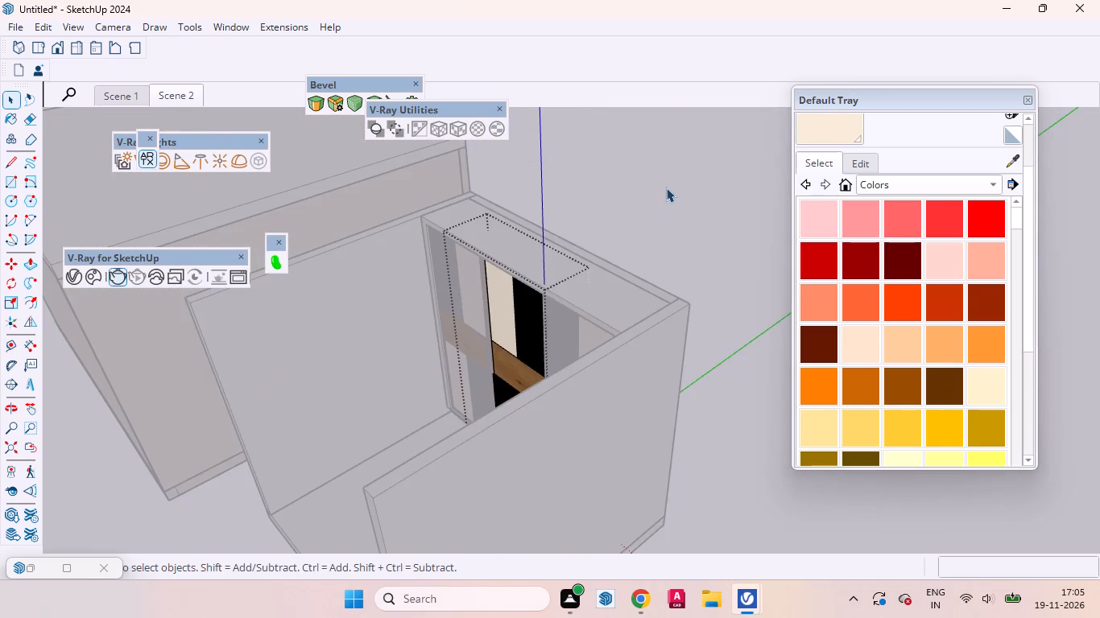
left_click(668, 183)
Examine the wardrobe's top and the upper corners of the surrounding room walls.
middle_click_drag(523, 288, 673, 292)
scroll(522, 225, "up", 6)
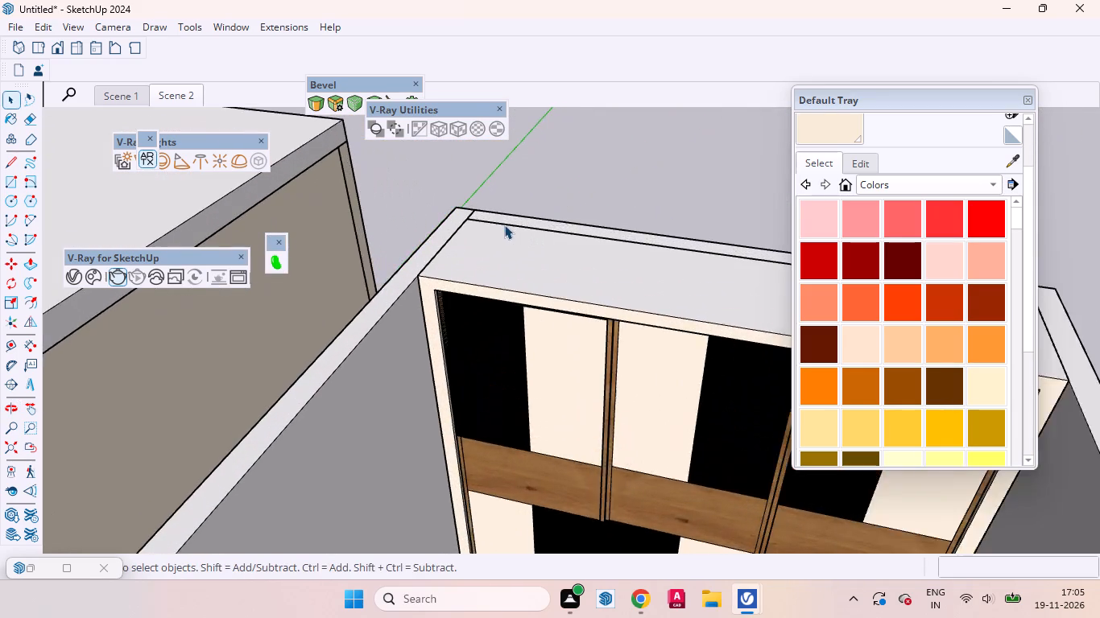
scroll(504, 225, "up", 13)
middle_click_drag(368, 332, 388, 238)
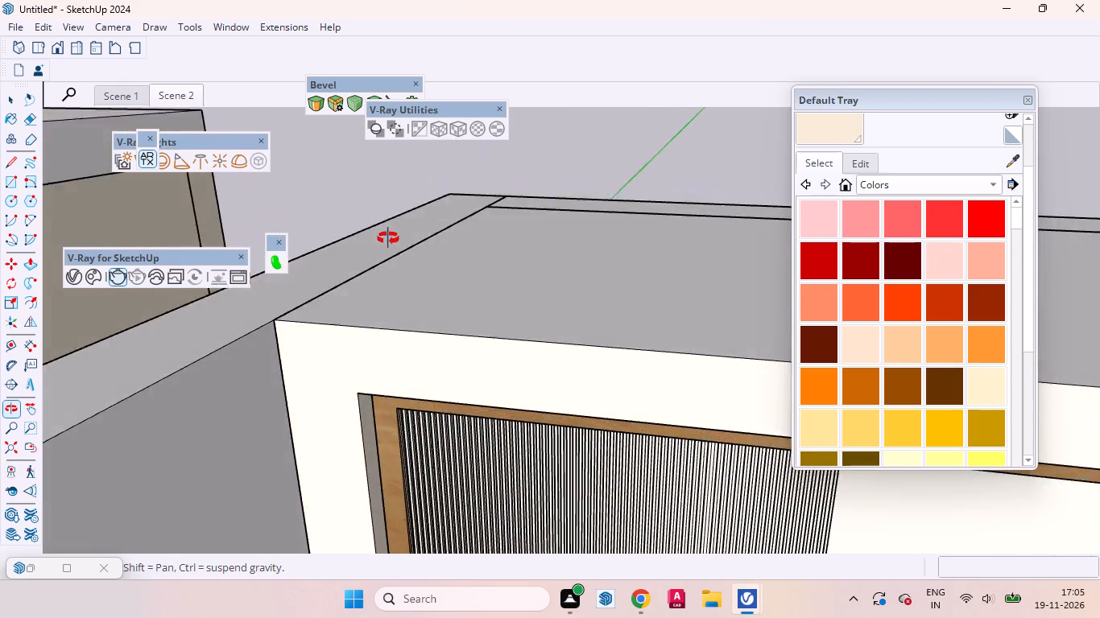
middle_click_drag(388, 238, 370, 356)
scroll(387, 341, "down", 7)
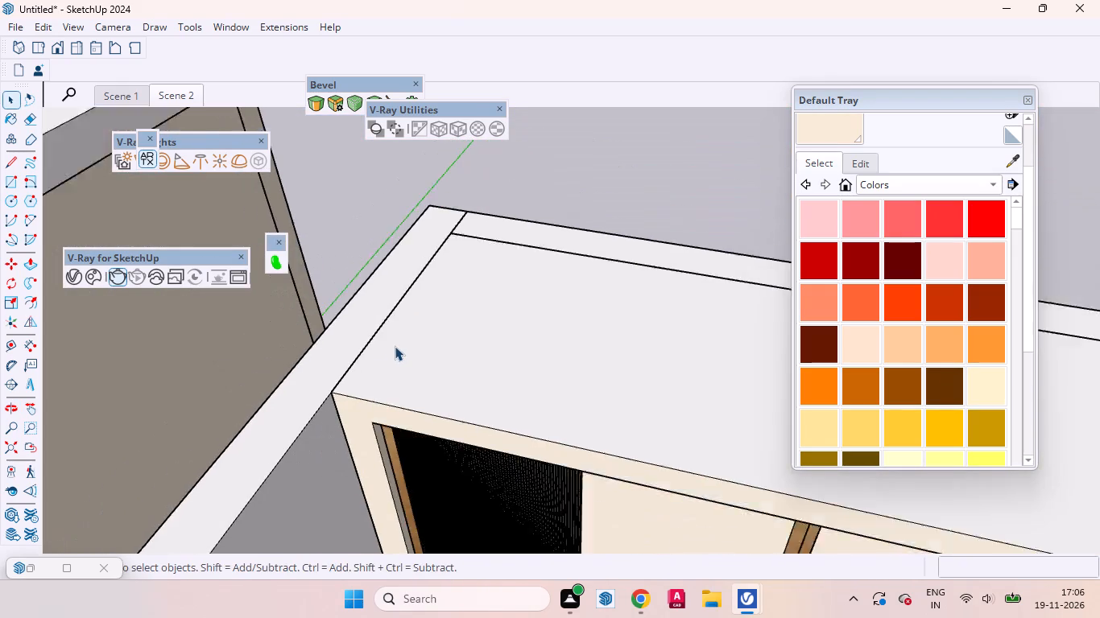
scroll(395, 346, "down", 15)
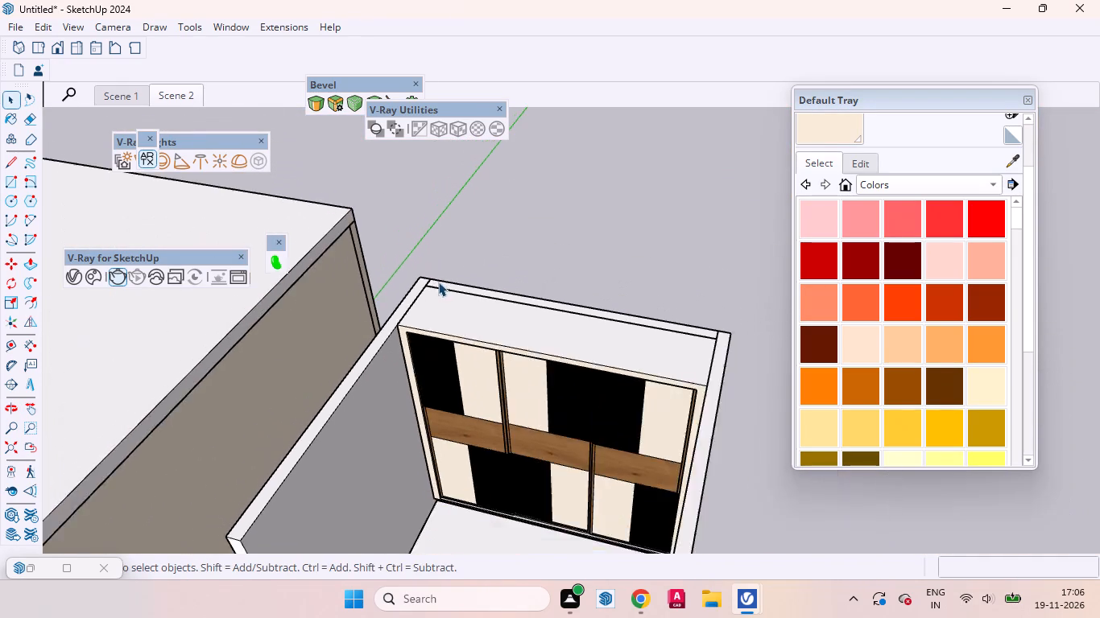
scroll(438, 282, "down", 4)
middle_click_drag(508, 315, 532, 436)
scroll(605, 370, "up", 11)
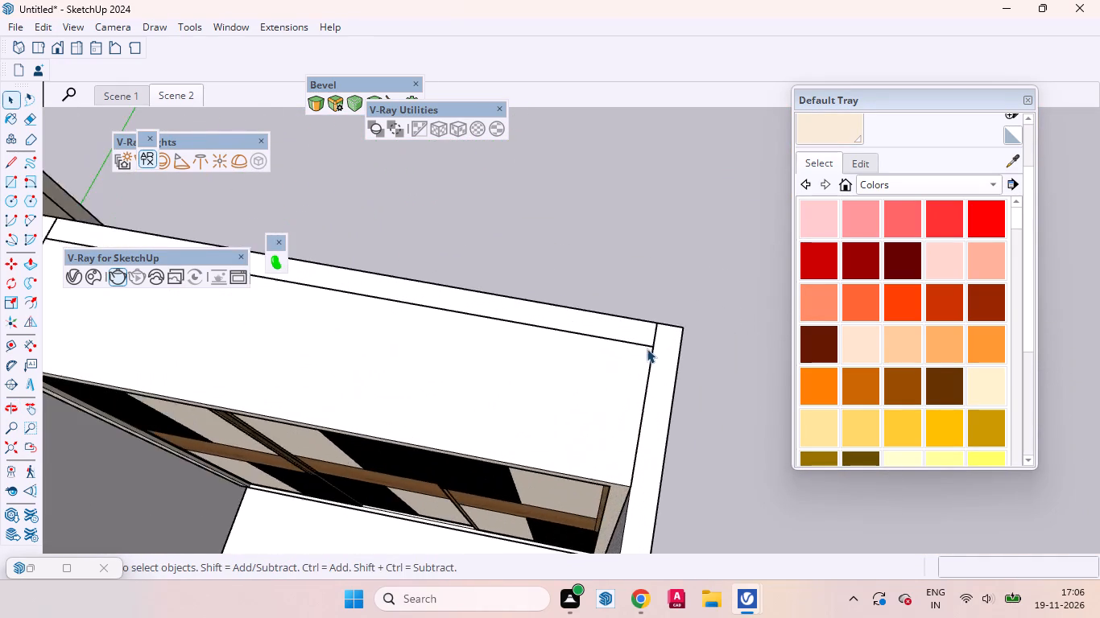
scroll(647, 348, "up", 15)
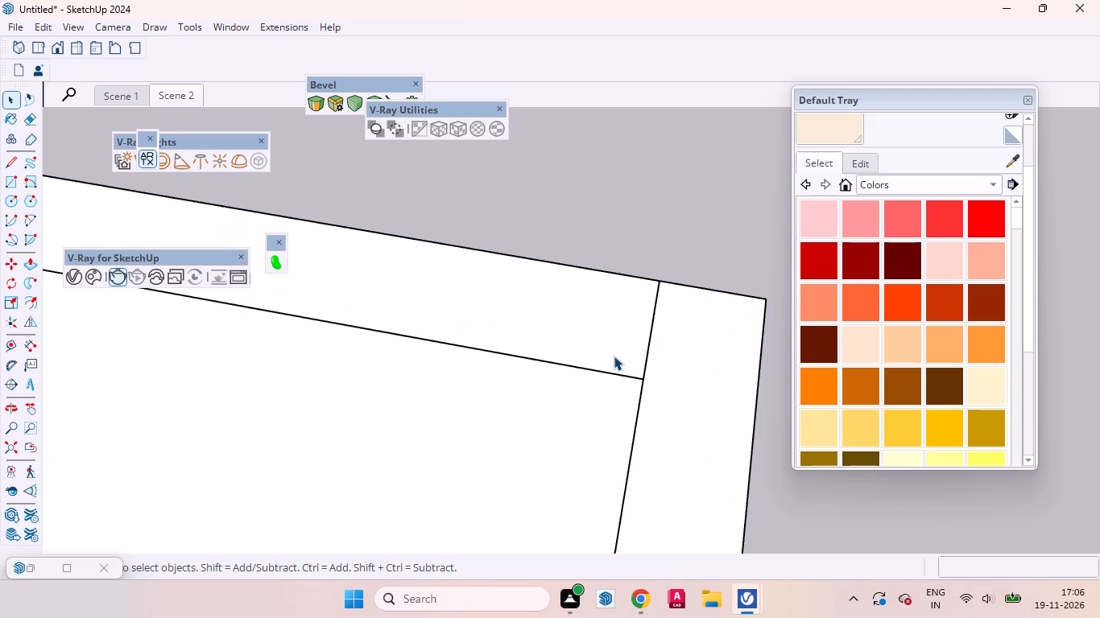
scroll(591, 292, "down", 20)
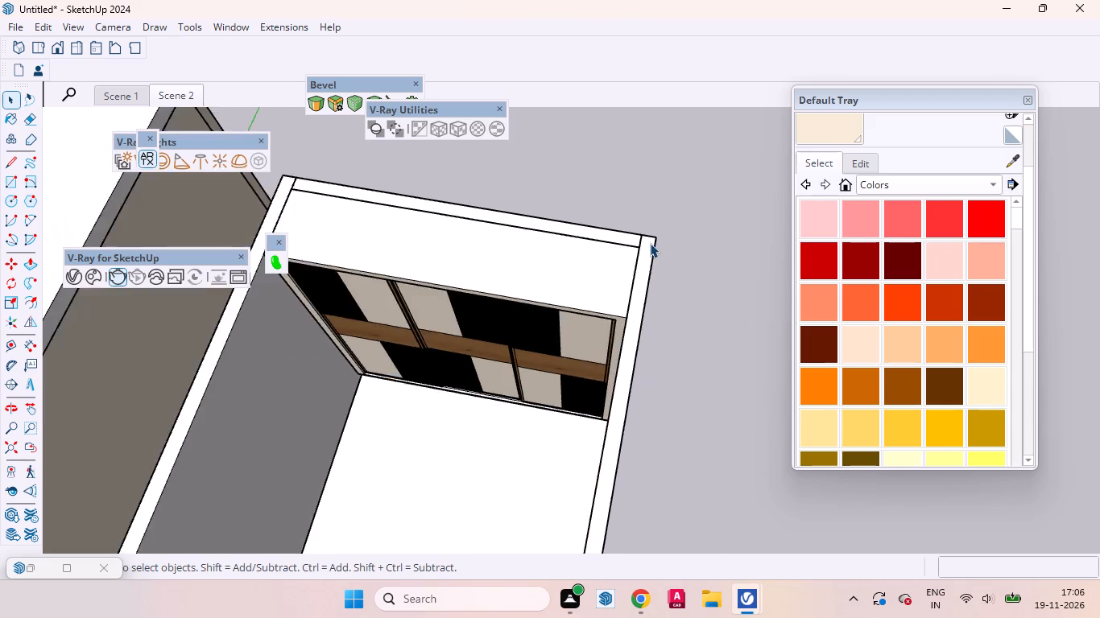
scroll(650, 243, "down", 4)
middle_click_drag(579, 287, 663, 166)
scroll(504, 222, "up", 3)
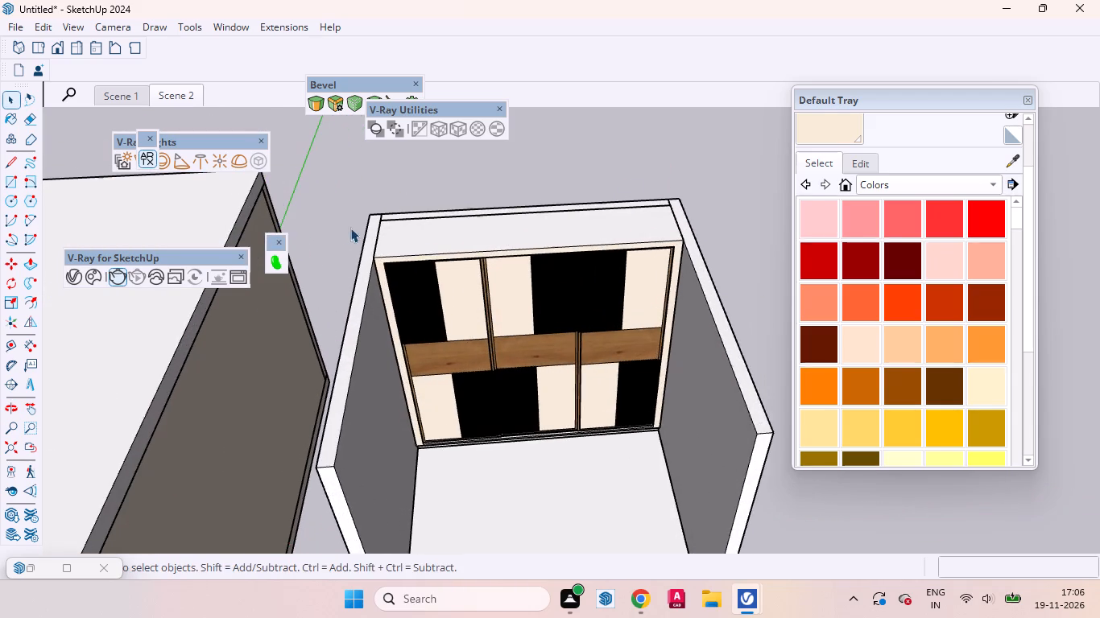
scroll(374, 237, "down", 3)
middle_click_drag(475, 308, 359, 437)
scroll(394, 159, "up", 2)
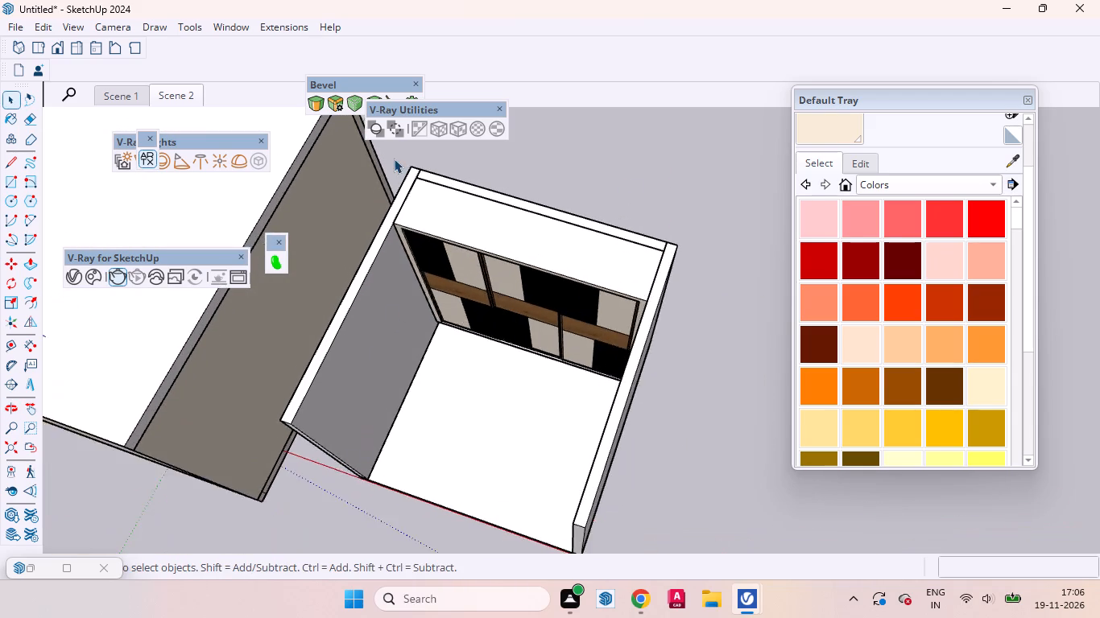
scroll(394, 159, "up", 6)
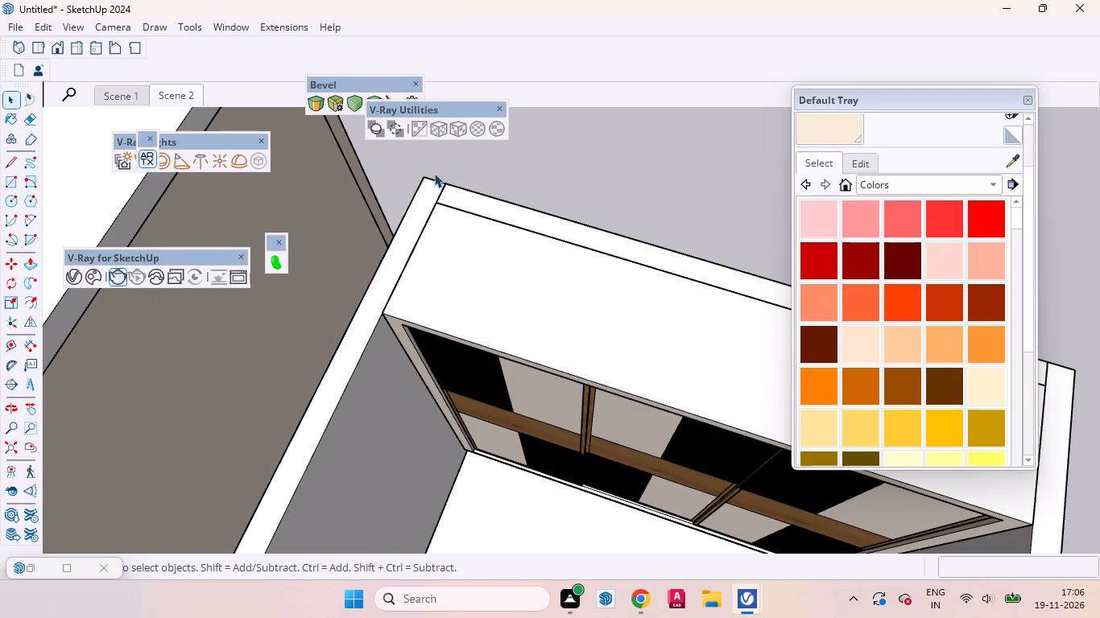
scroll(440, 177, "up", 3)
scroll(440, 192, "down", 4)
scroll(395, 214, "up", 1)
scroll(394, 215, "down", 12)
middle_click_drag(527, 293, 595, 167)
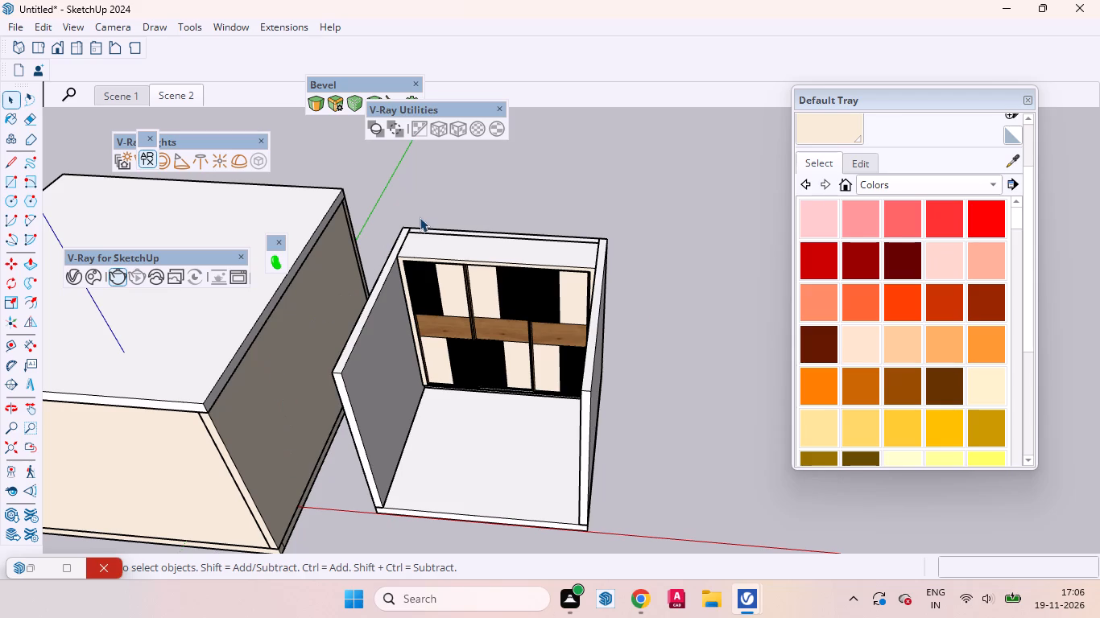
scroll(420, 217, "up", 3)
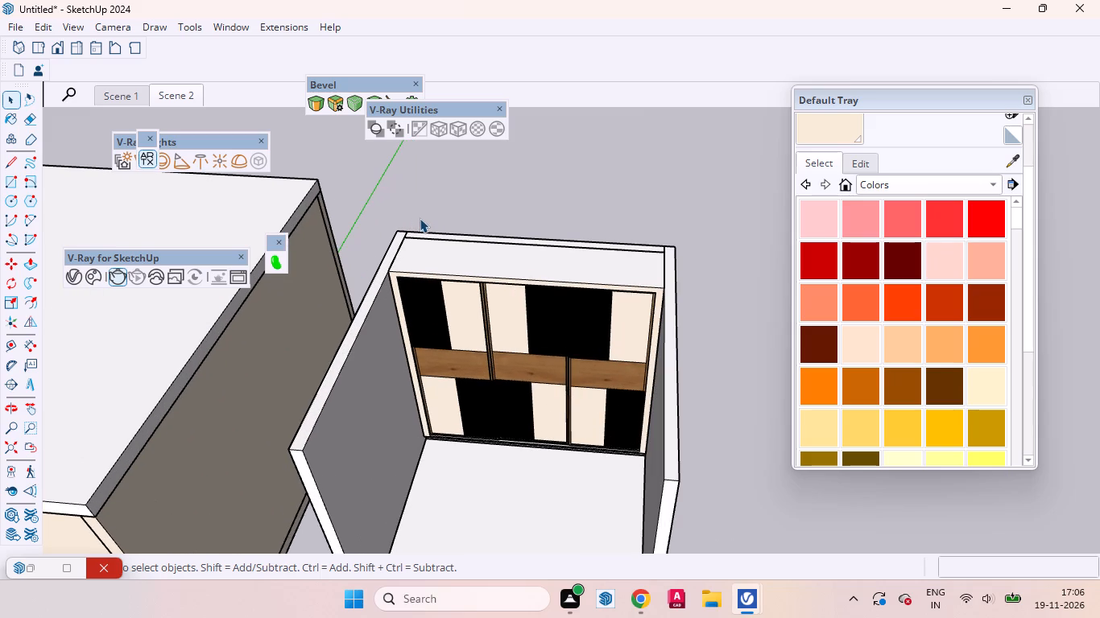
Make a new group and draw a 10' by 10' rectangle inside it across the tops of the wardrobe room's walls.
scroll(432, 229, "down", 3)
right_click(544, 229)
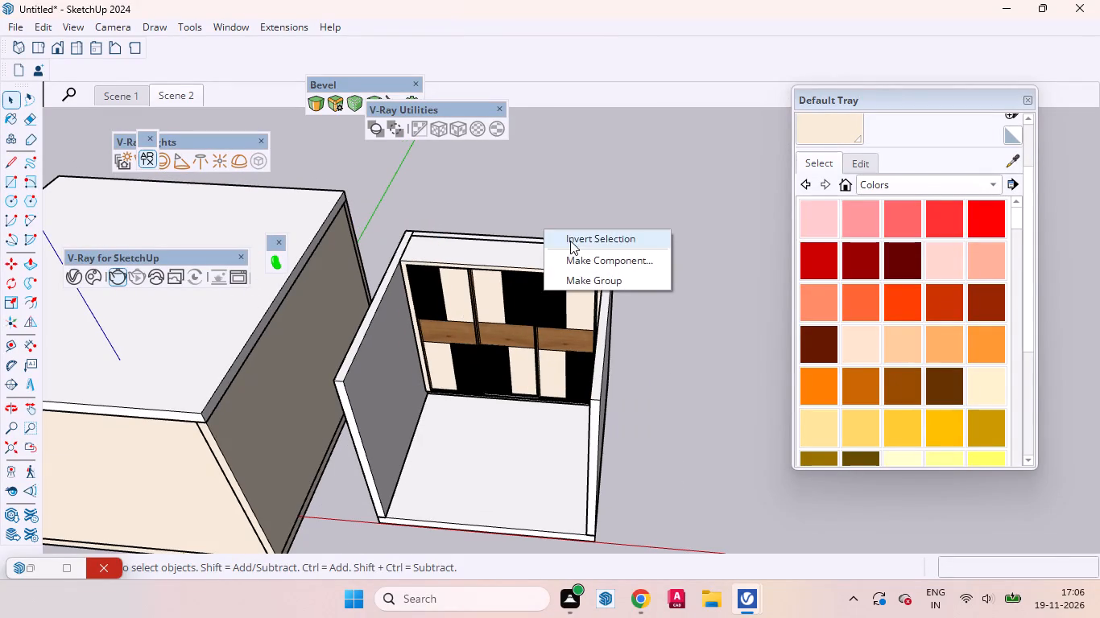
left_click(589, 282)
scroll(392, 245, "up", 4)
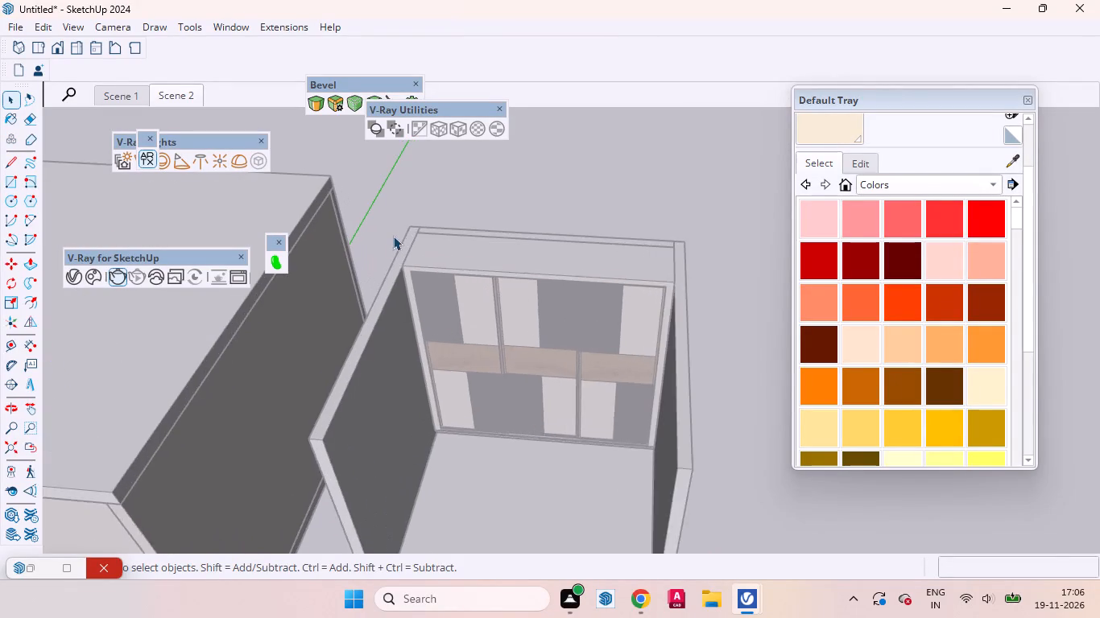
scroll(393, 236, "up", 7)
key("r")
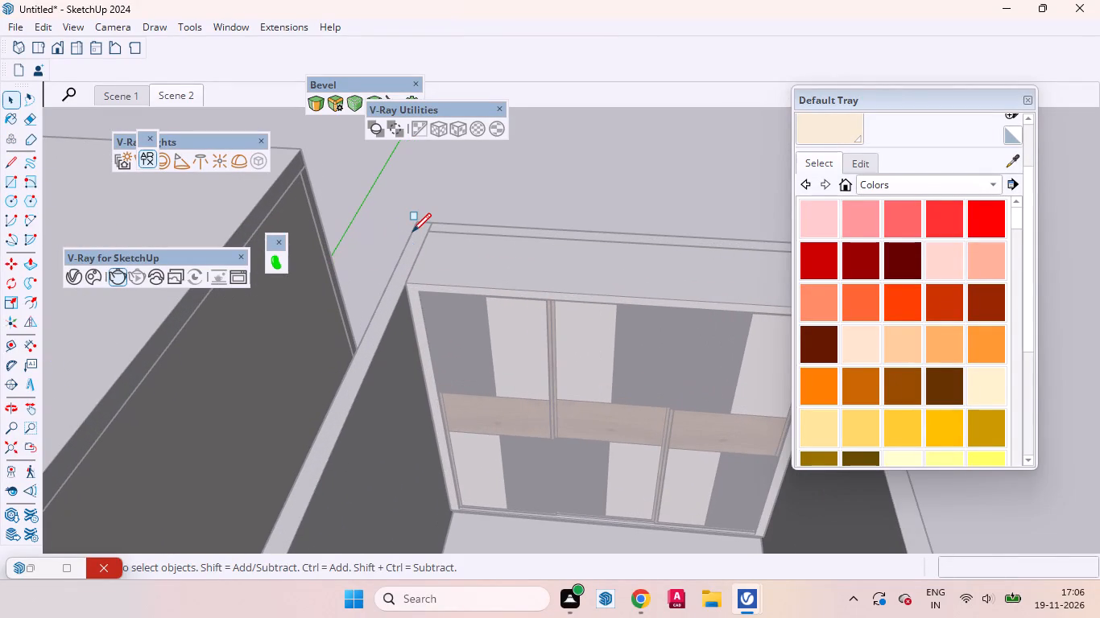
left_click(413, 226)
scroll(399, 299, "down", 8)
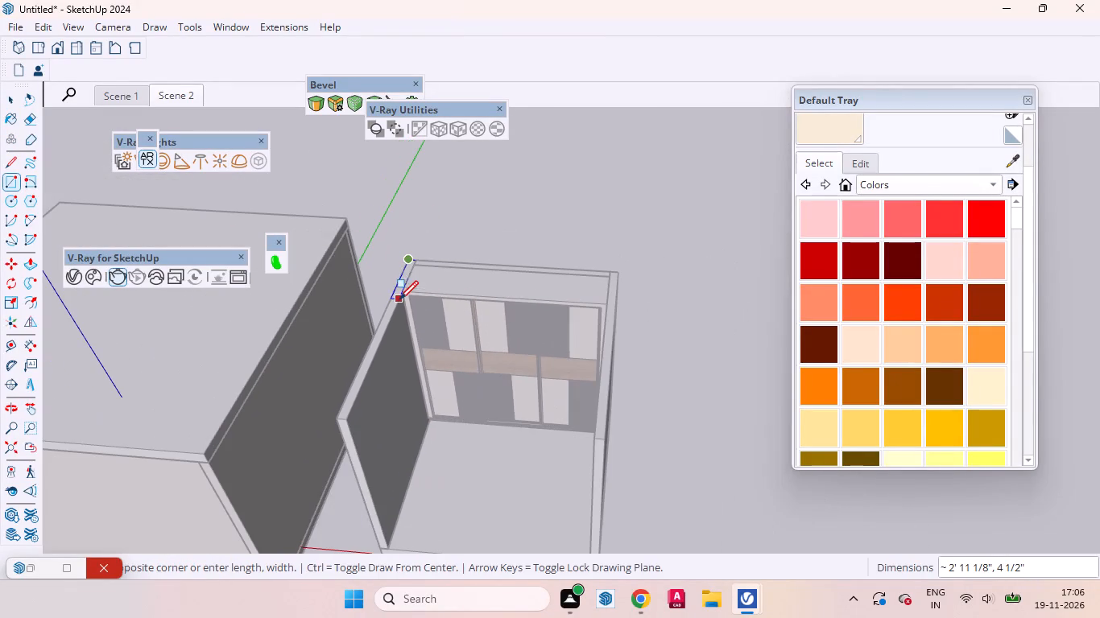
left_click(606, 436)
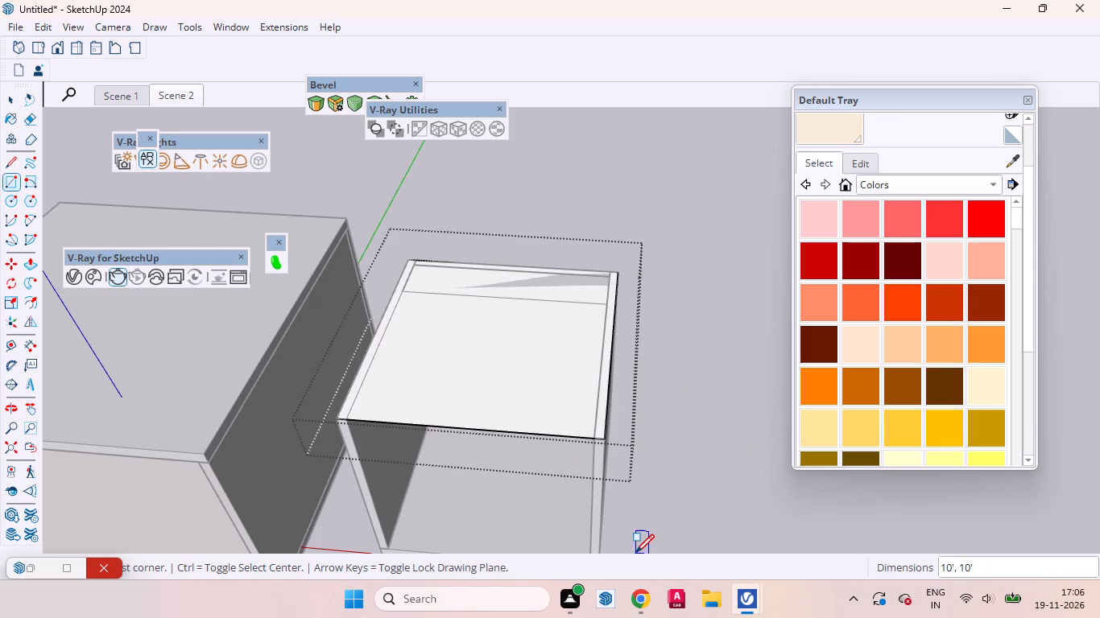
Push/Pull the rectangle over the wardrobe room upward by 6" to form the ceiling slab, and close the group.
key("space")
key("p")
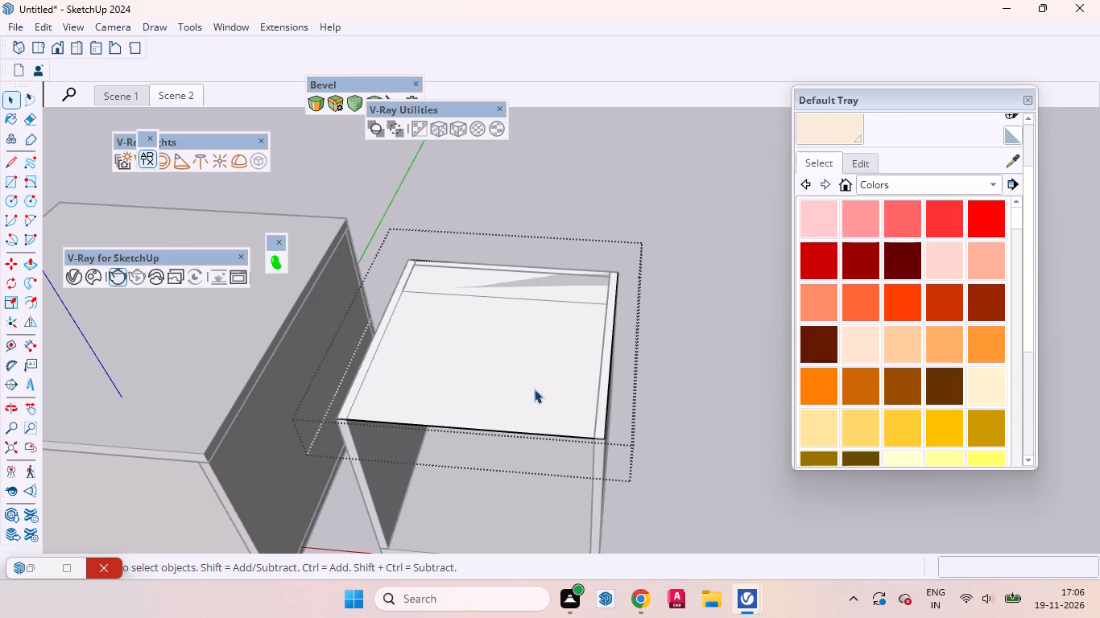
left_click(526, 382)
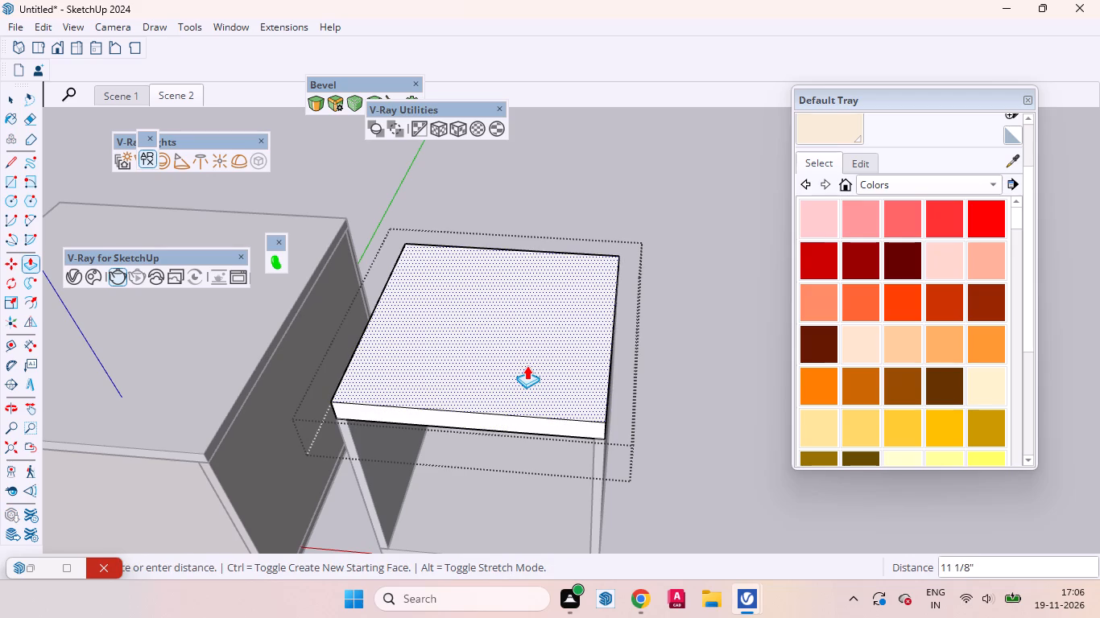
key("6")
key("Return")
key("space")
left_click(667, 383)
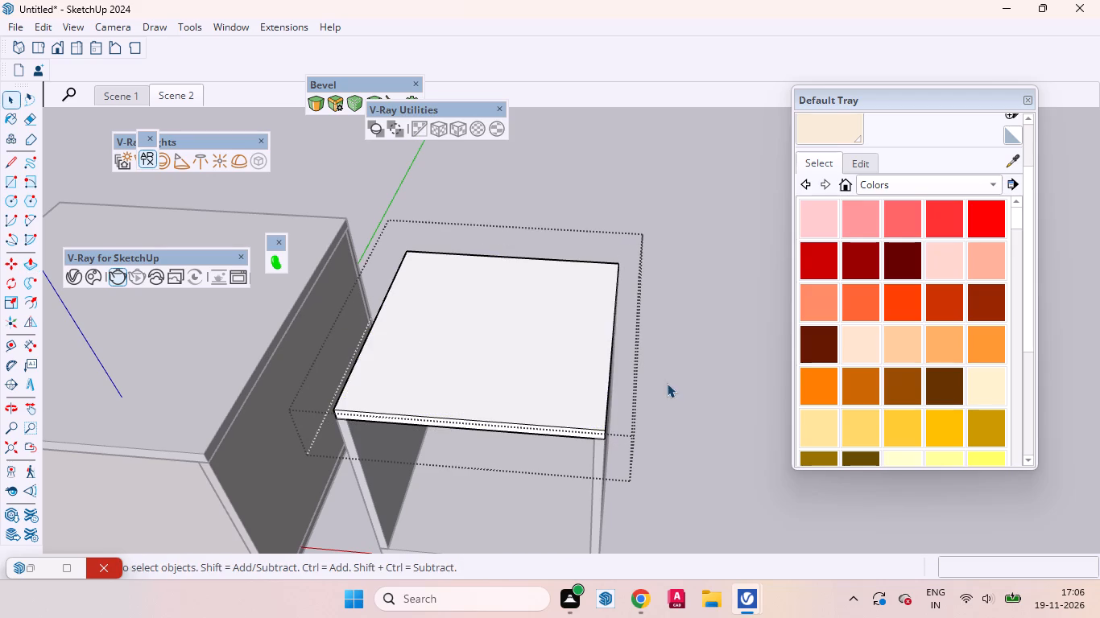
Check the covered room from the front and return to the saved Scene 2 view of the wardrobe.
middle_click_drag(494, 427, 546, 206)
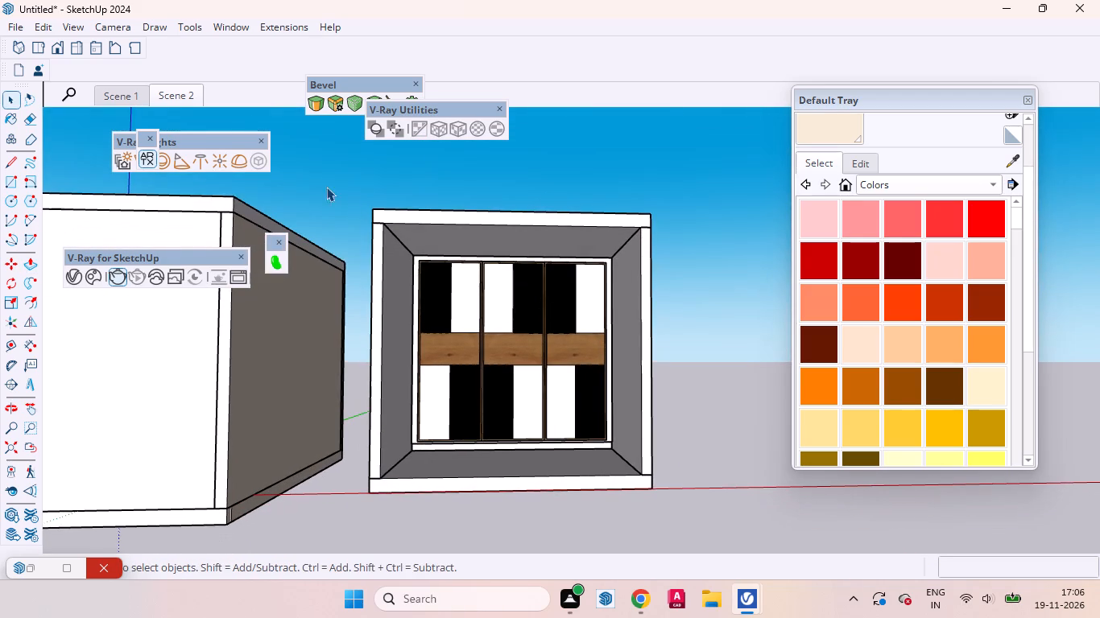
left_click(164, 93)
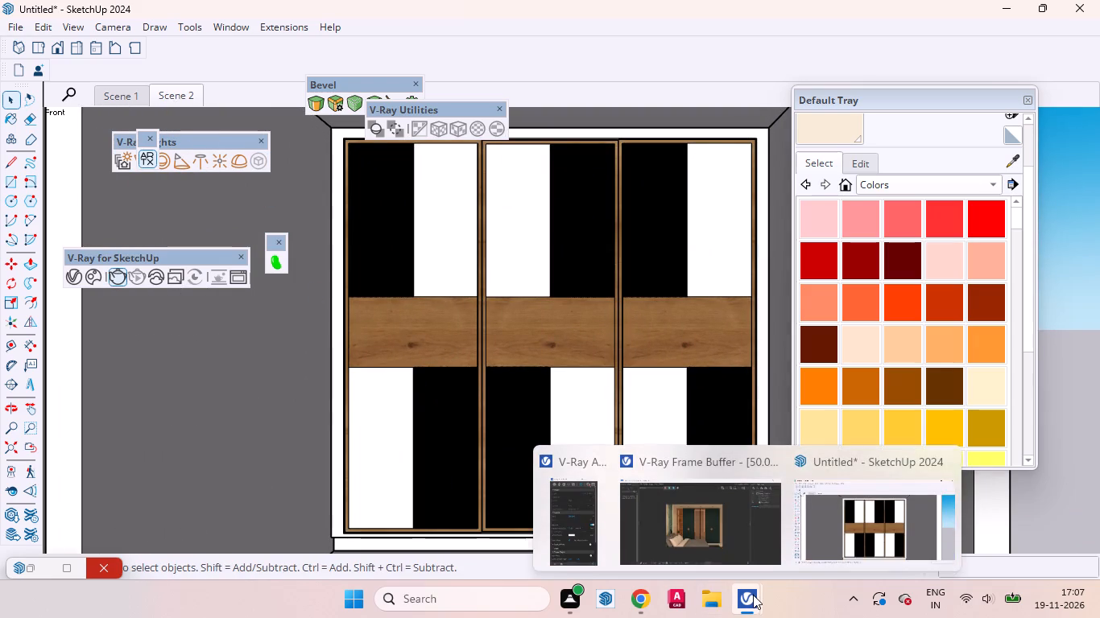
Switch to the V-Ray Frame Buffer to view the bedroom render with the green wardrobe.
left_click(698, 537)
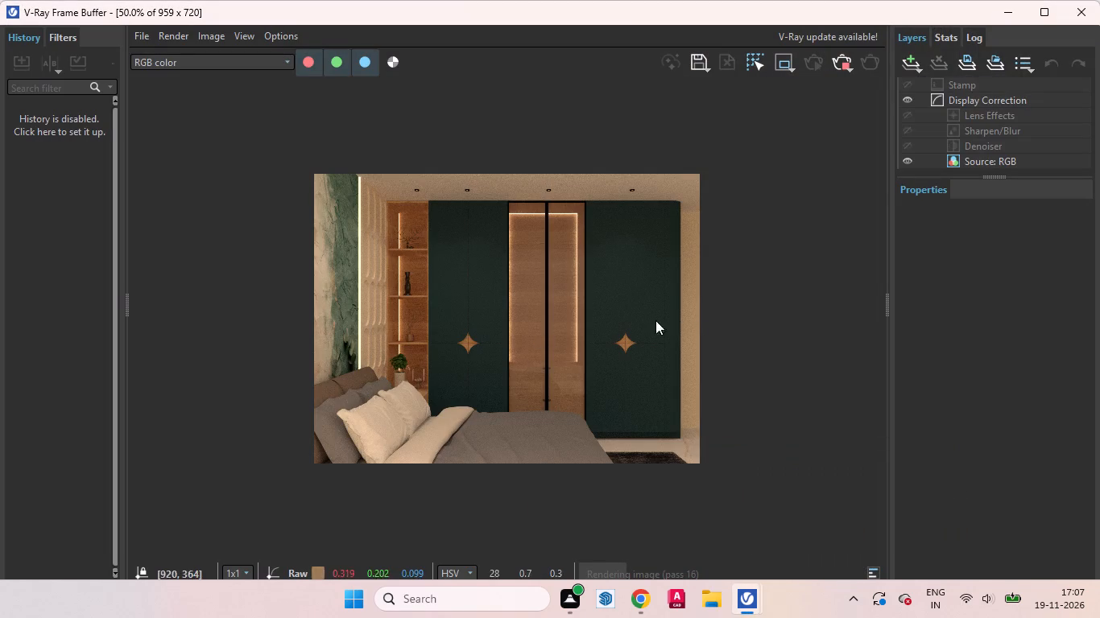
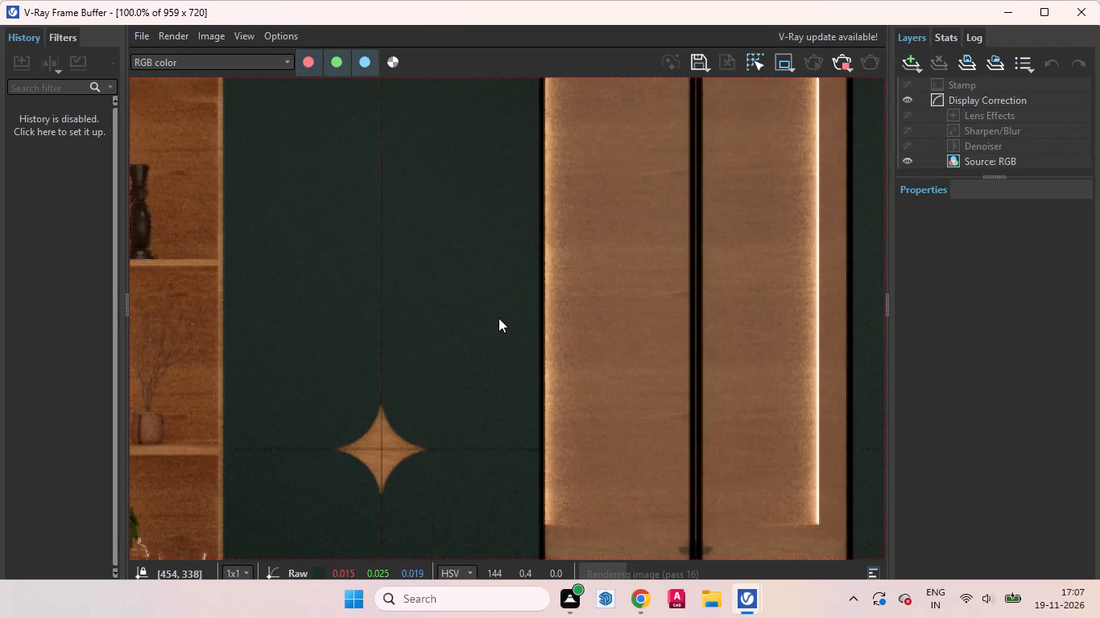
Examine the bedroom render close up and as a whole, covering the green wardrobe, lit centre doors and decorated display shelves.
scroll(470, 388, "down", 1)
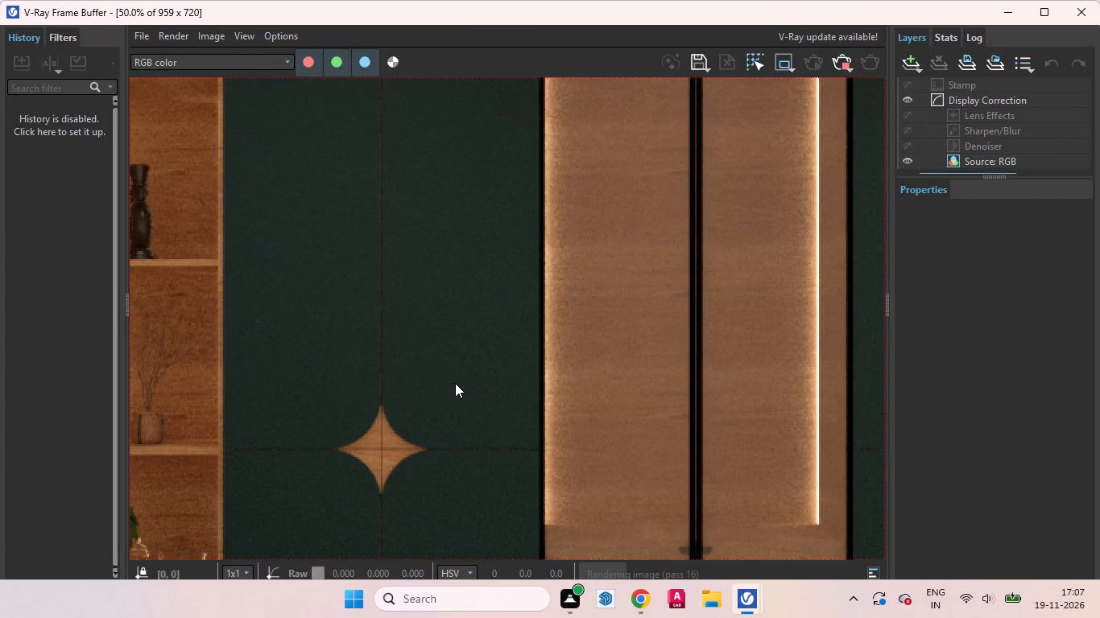
scroll(459, 383, "down", 2)
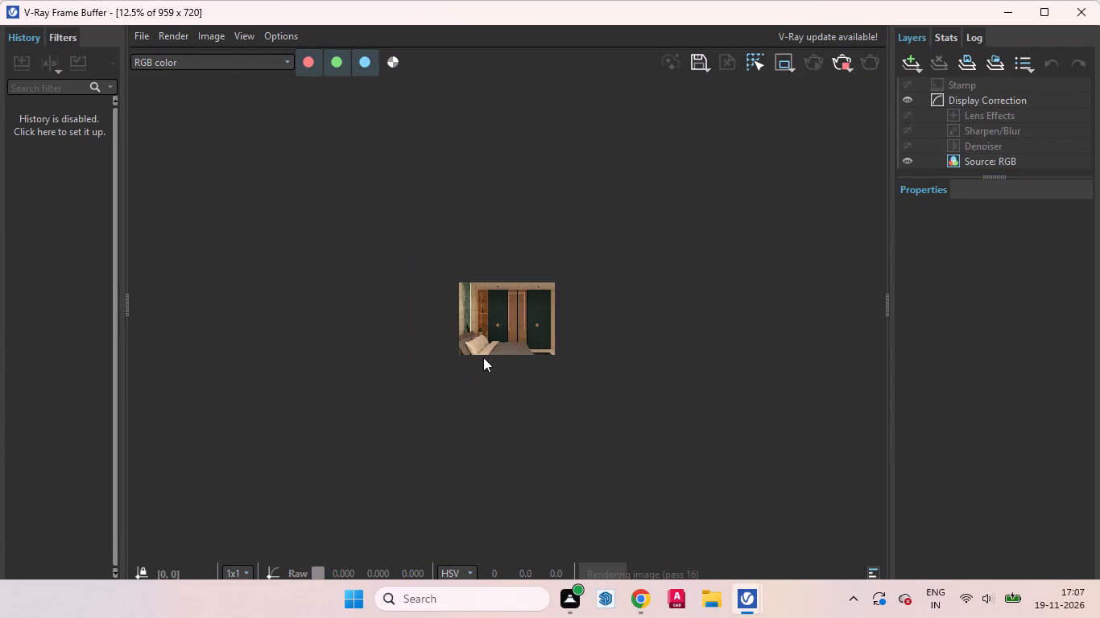
scroll(508, 334, "up", 3)
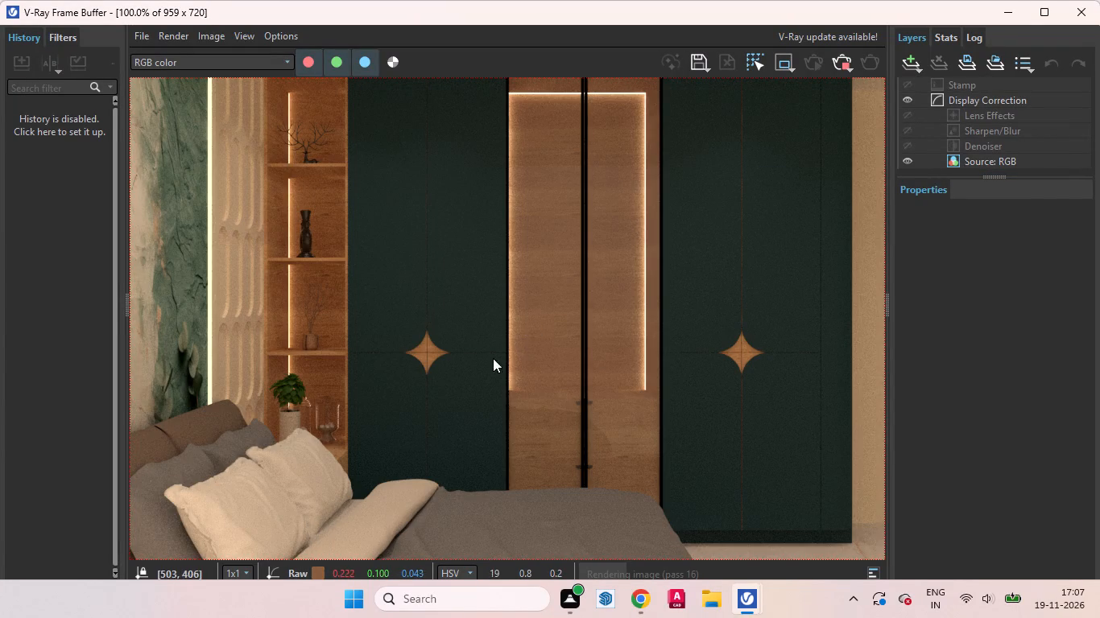
scroll(476, 377, "down", 1)
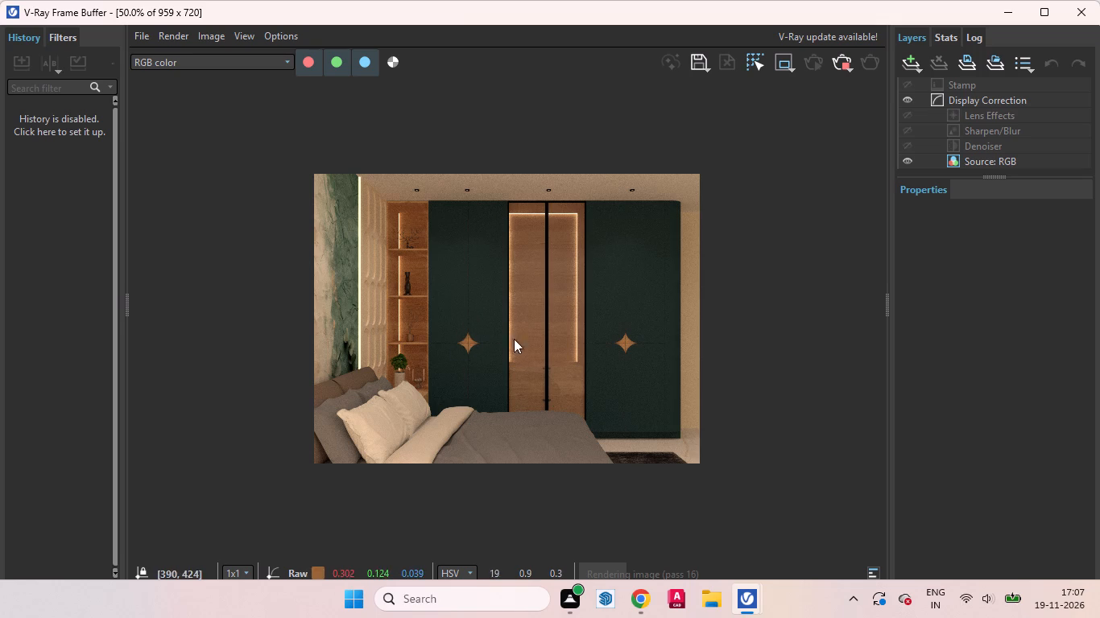
scroll(664, 354, "up", 2)
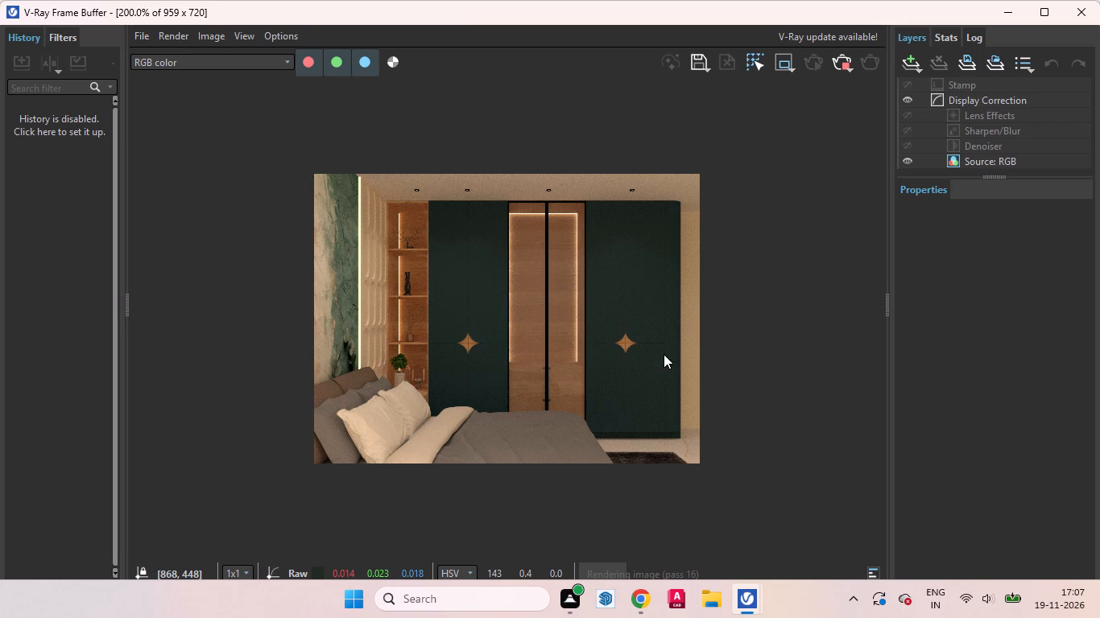
scroll(631, 356, "down", 1)
scroll(567, 385, "down", 1)
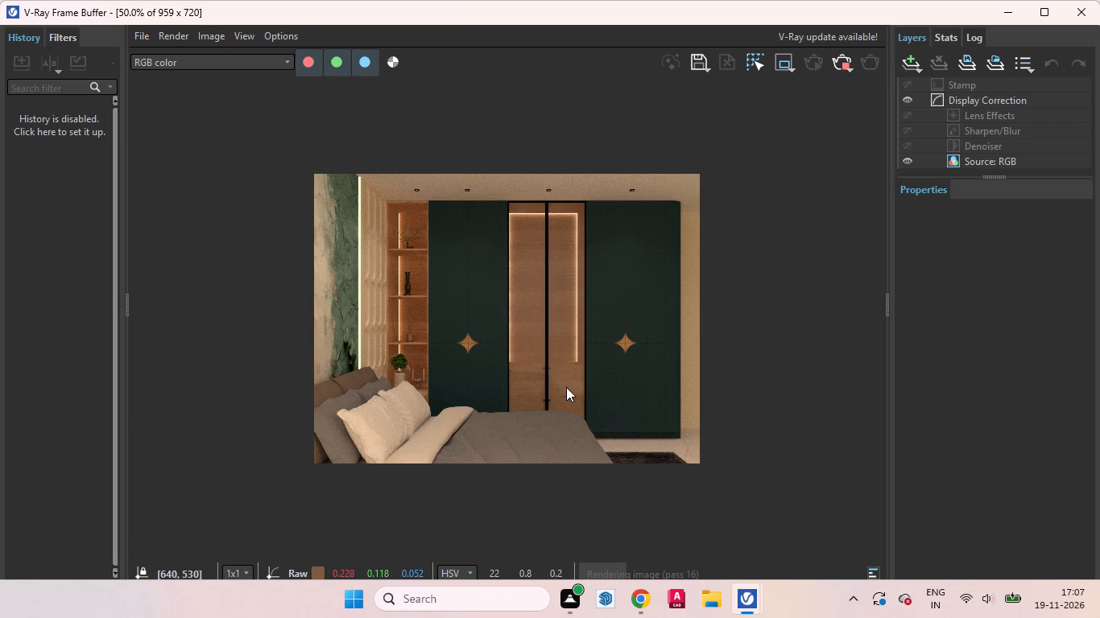
scroll(564, 387, "up", 1)
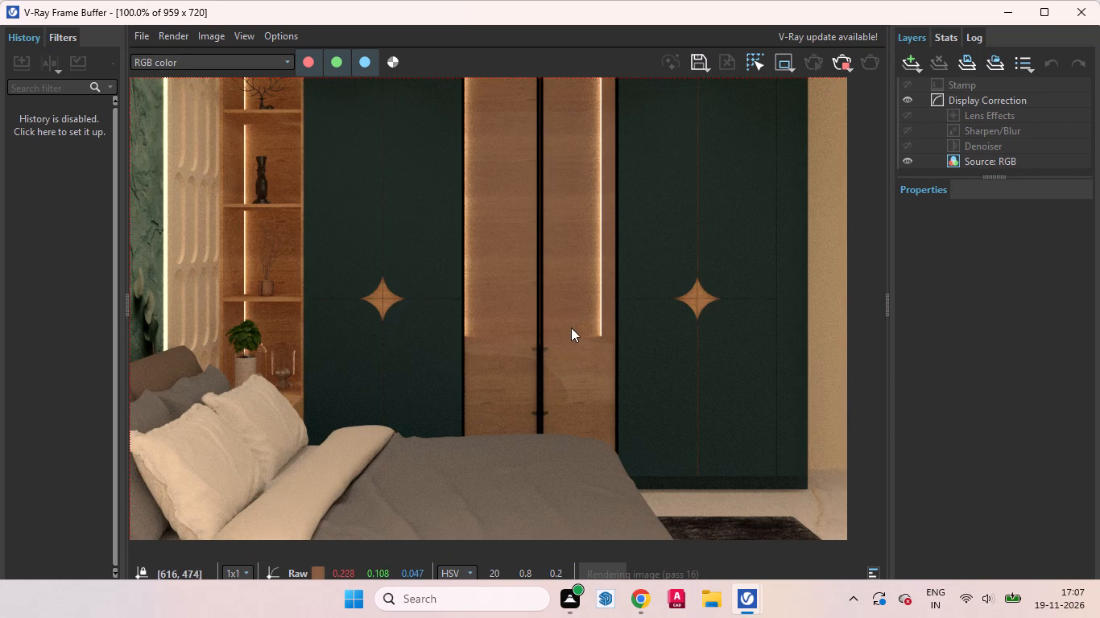
scroll(571, 337, "down", 1)
middle_click_drag(540, 211, 528, 281)
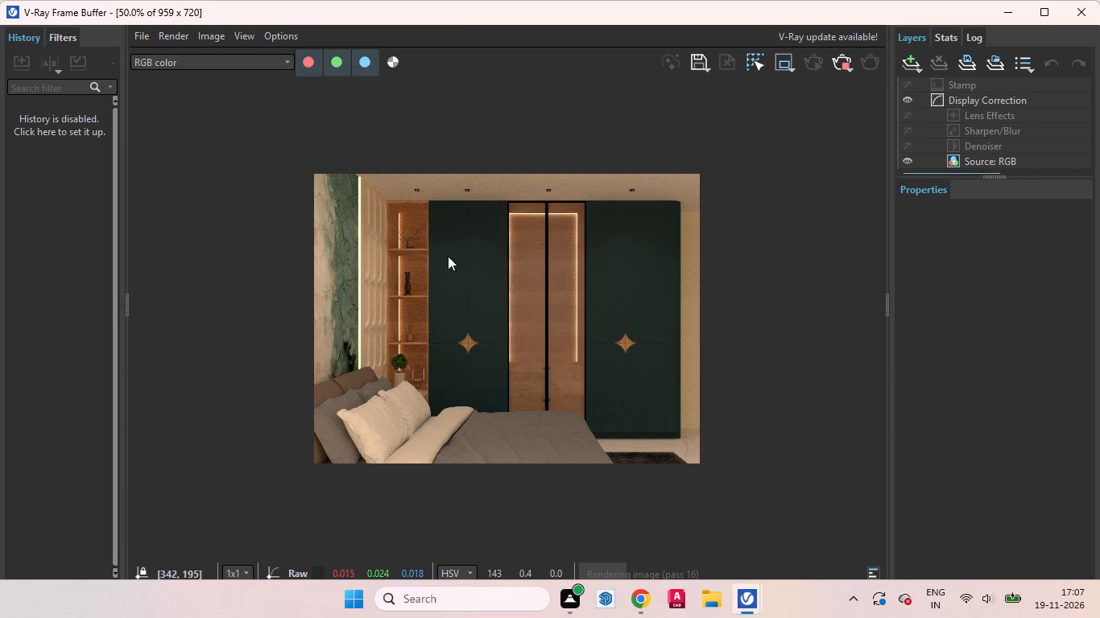
scroll(406, 285, "up", 1)
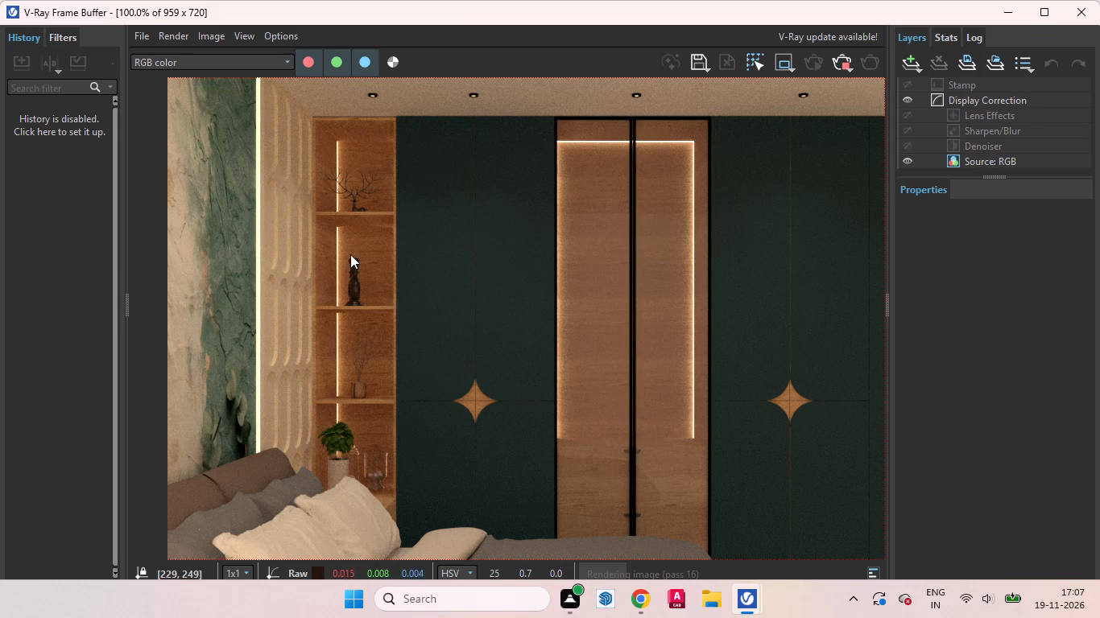
scroll(345, 190, "up", 1)
middle_click_drag(368, 267, 360, 208)
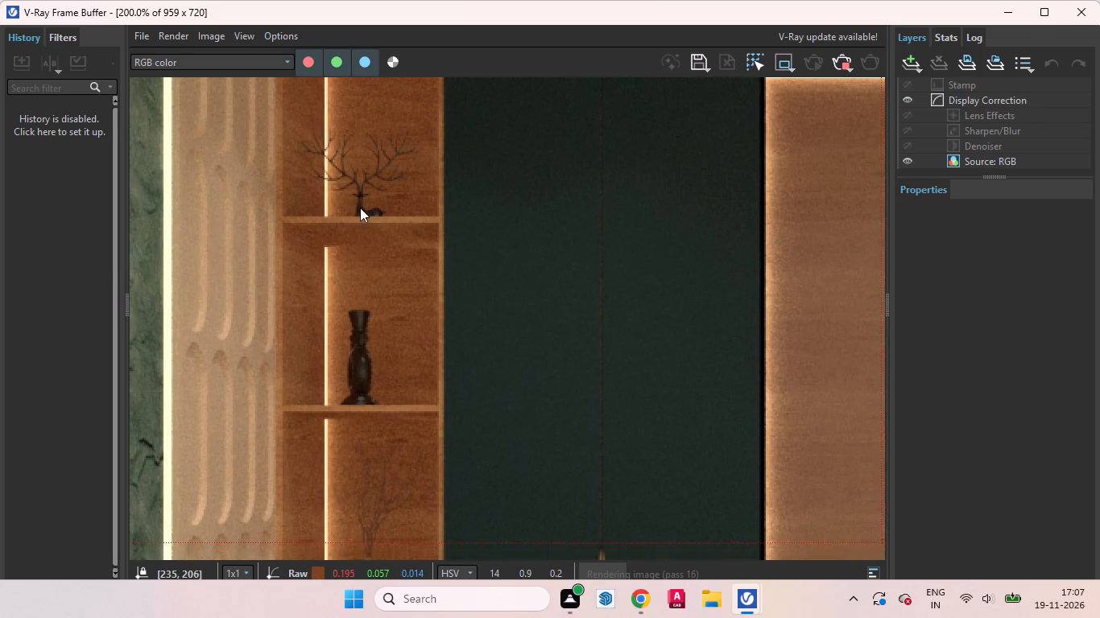
middle_click_drag(360, 208, 360, 153)
scroll(380, 299, "down", 1)
scroll(382, 473, "up", 1)
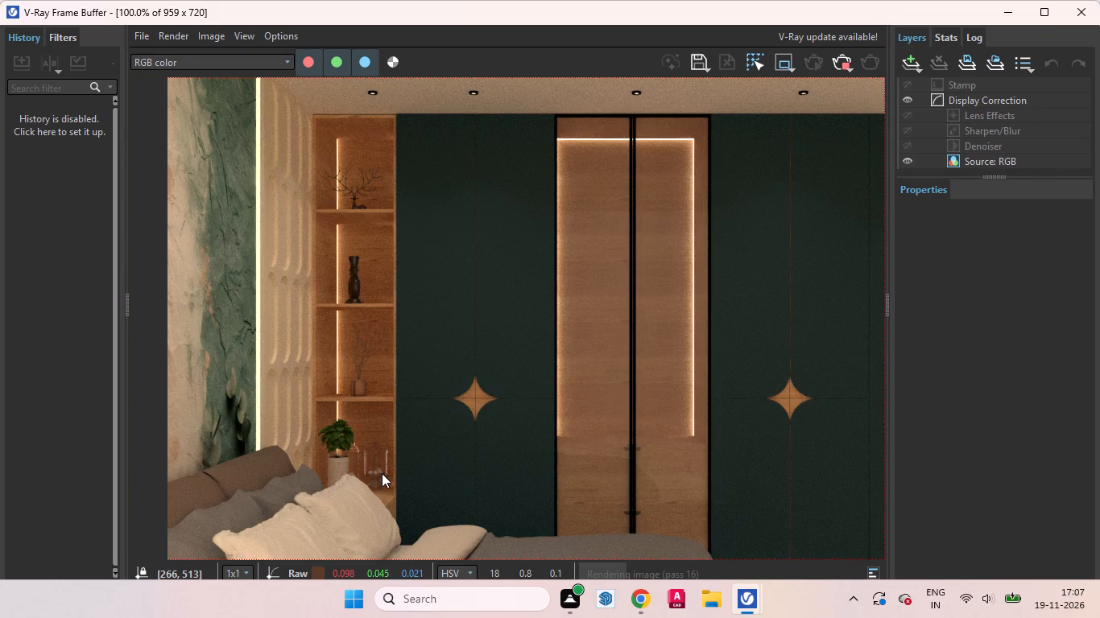
scroll(439, 435, "down", 1)
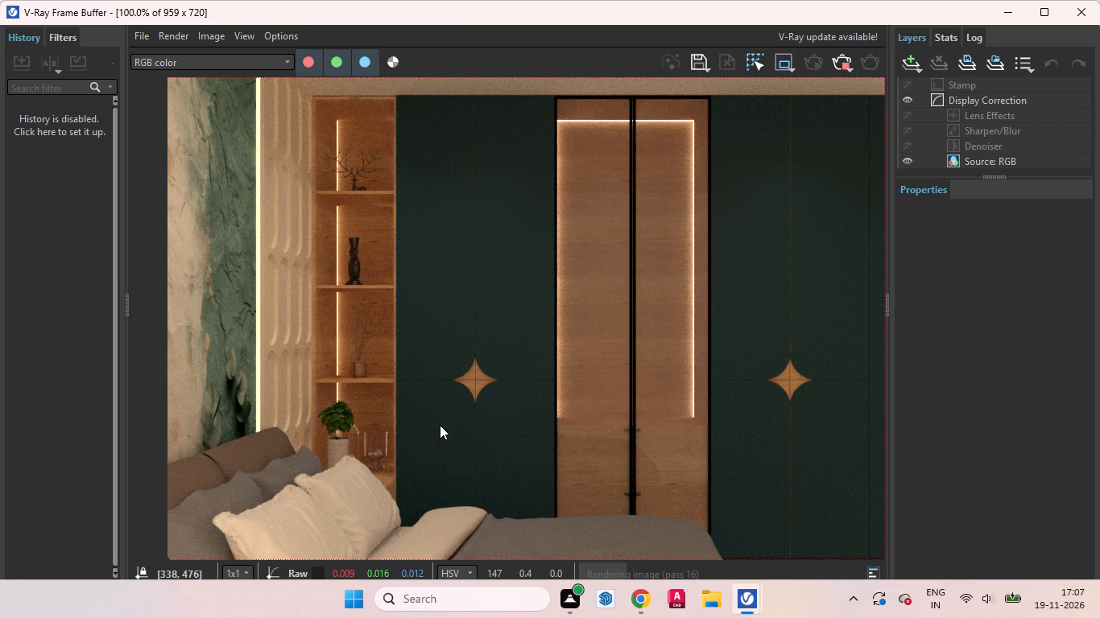
scroll(530, 381, "down", 1)
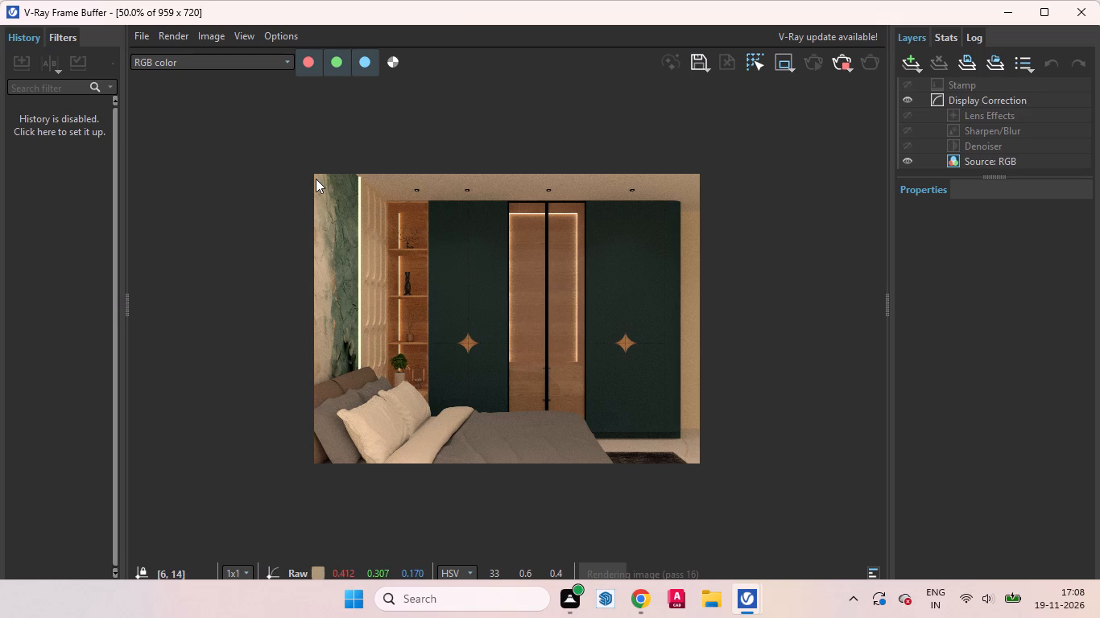
Inspect the star-shaped inlays on the green doors and the lower wardrobe area beside the bed in the render.
left_click_drag(315, 175, 682, 478)
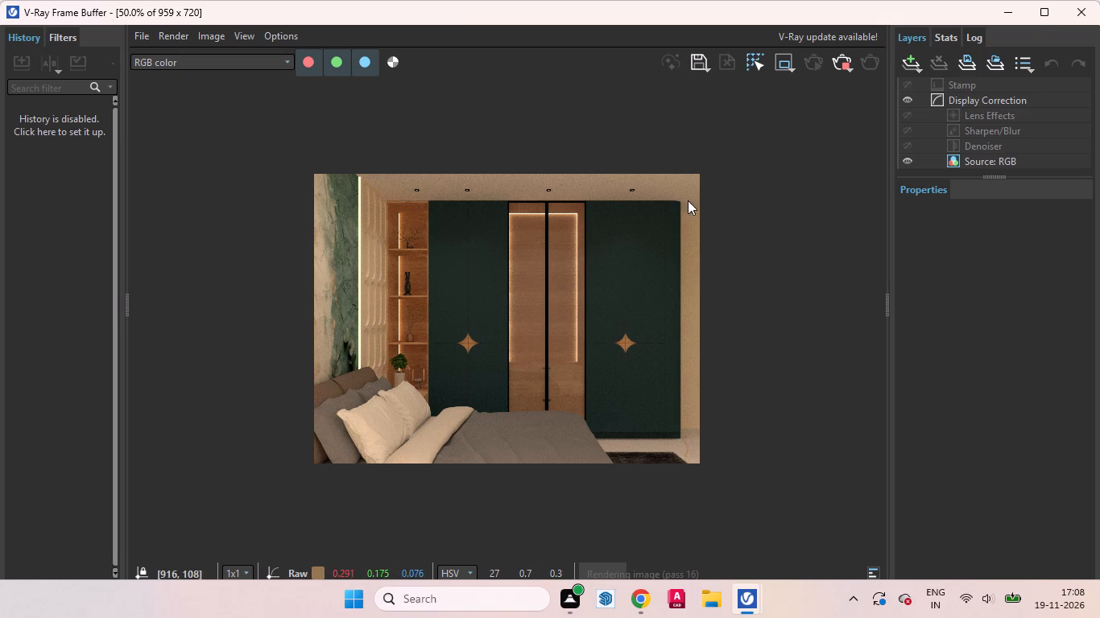
left_click_drag(697, 172, 383, 448)
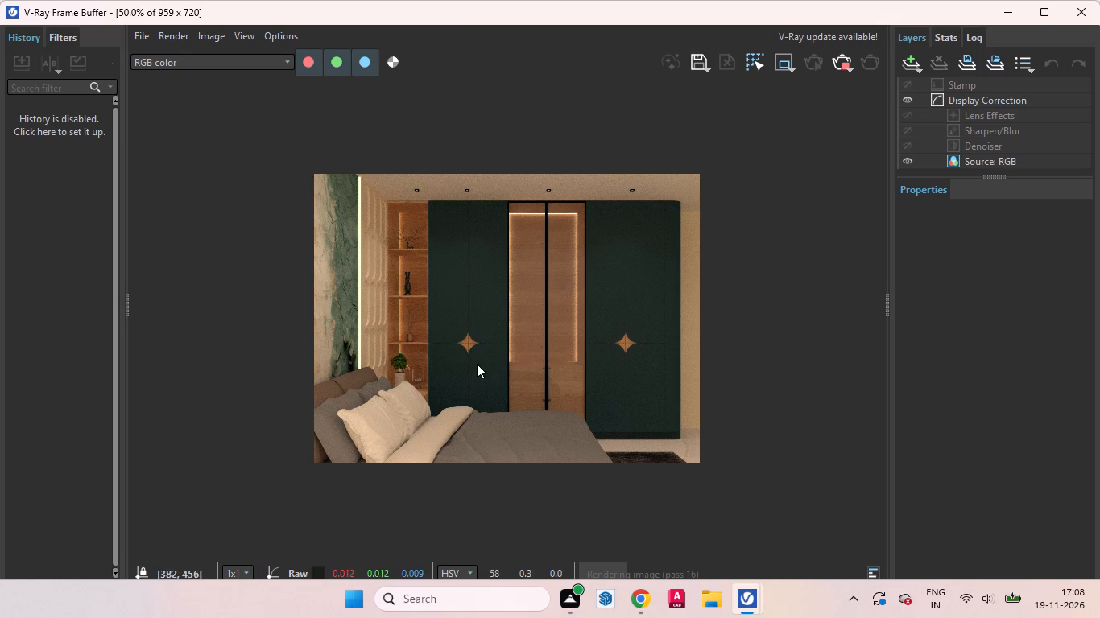
scroll(471, 340, "up", 1)
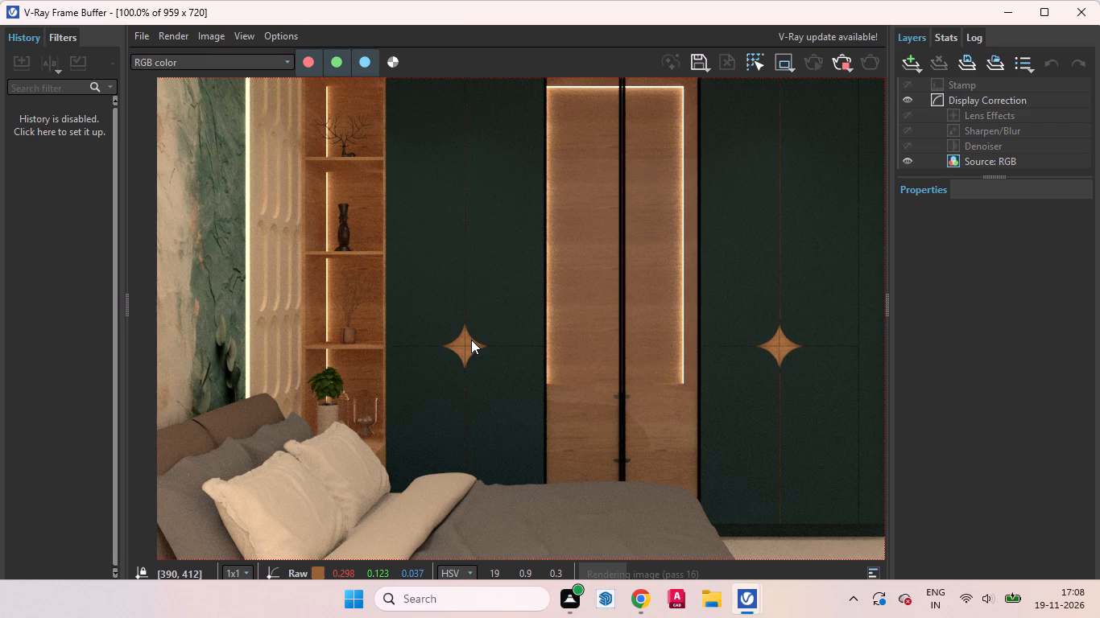
left_click(471, 340)
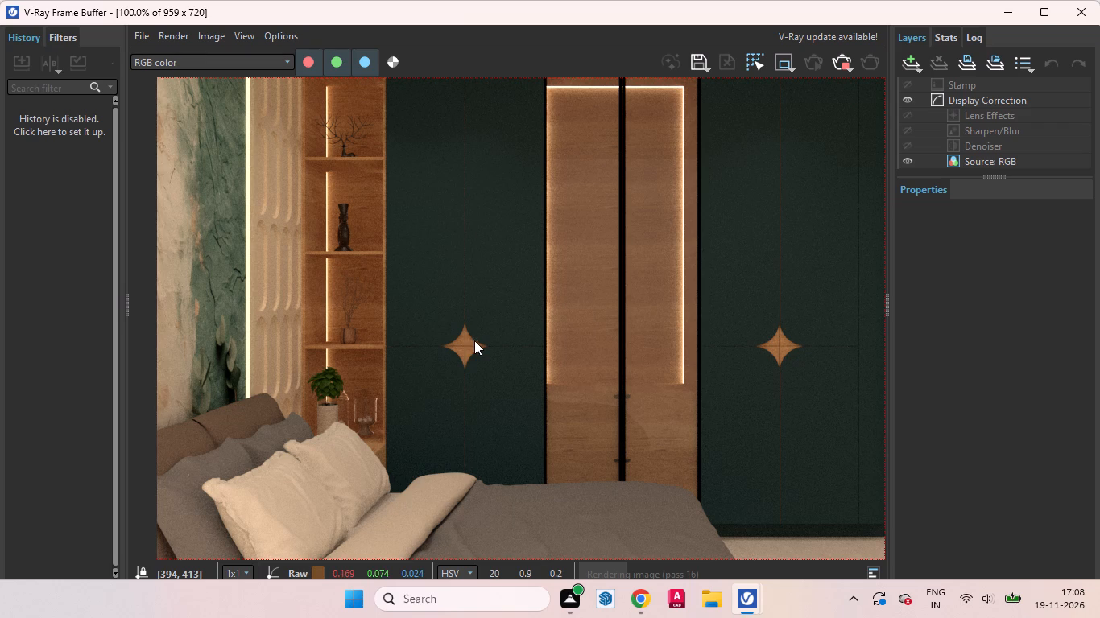
scroll(474, 344, "down", 1)
scroll(560, 329, "up", 1)
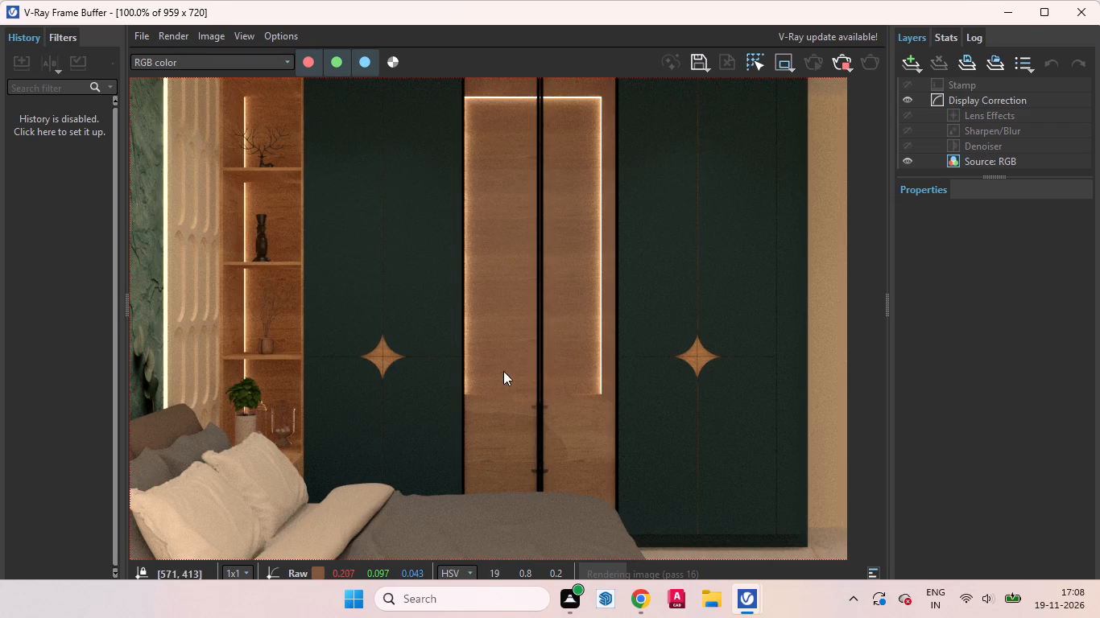
scroll(500, 377, "down", 1)
scroll(573, 390, "up", 1)
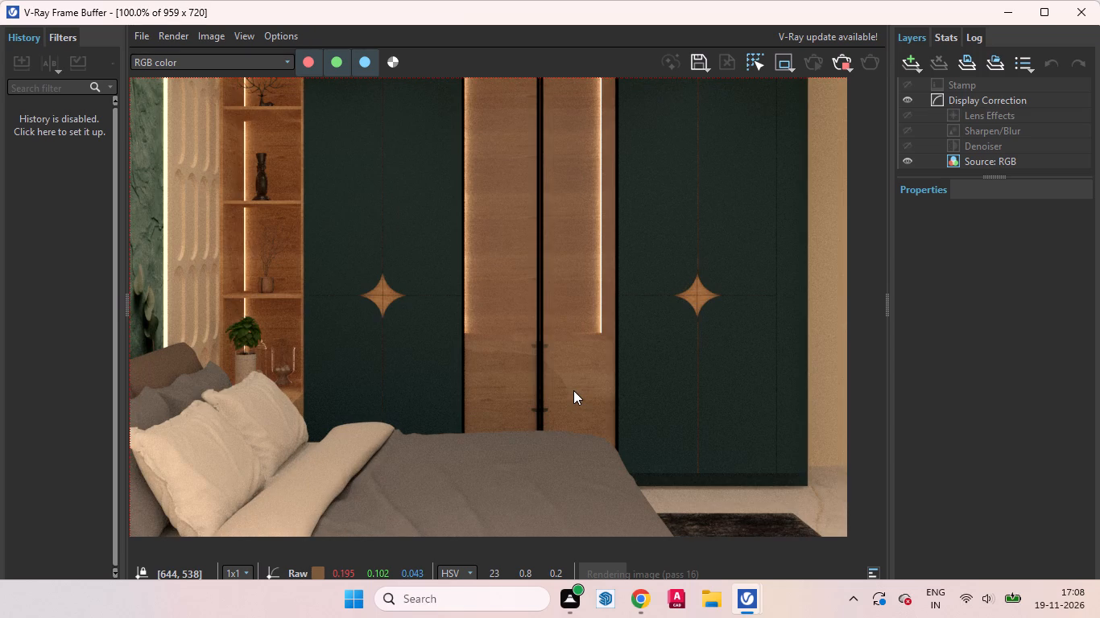
scroll(573, 390, "down", 1)
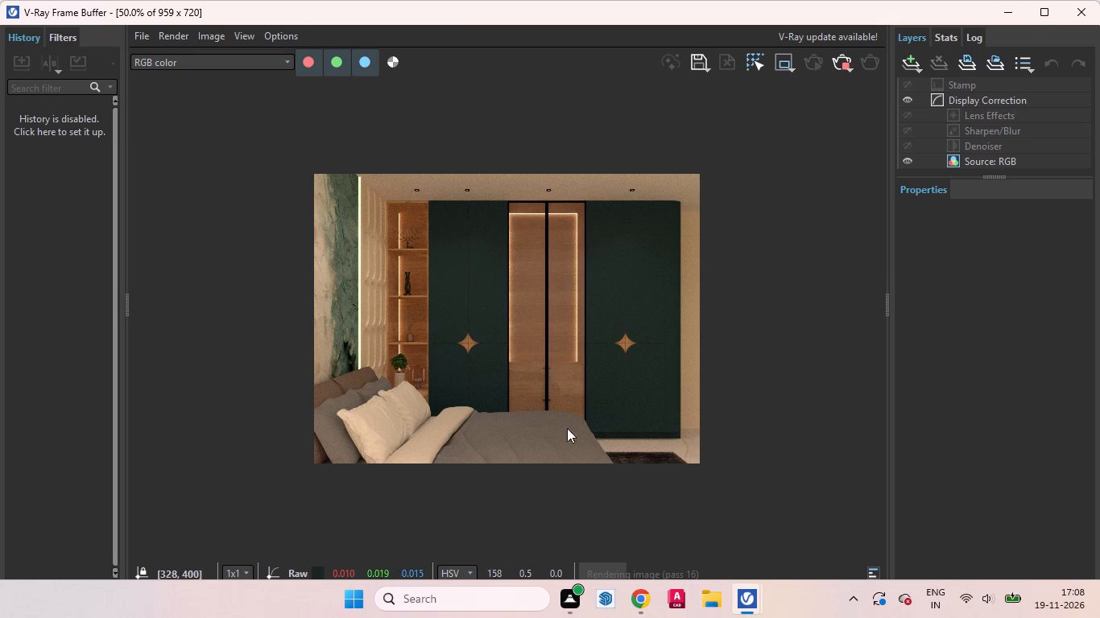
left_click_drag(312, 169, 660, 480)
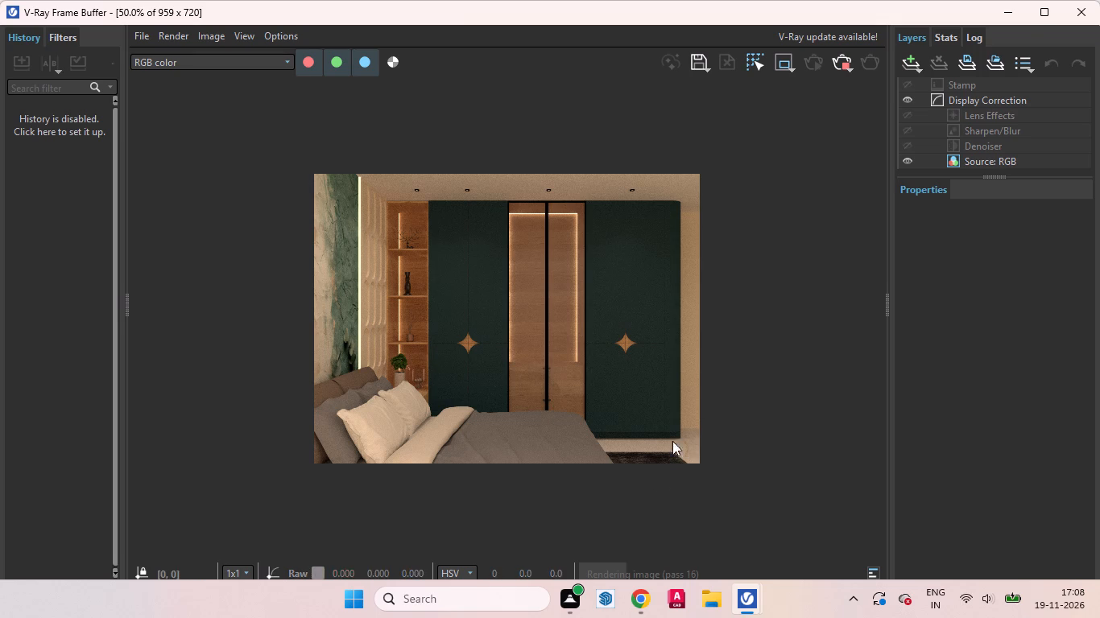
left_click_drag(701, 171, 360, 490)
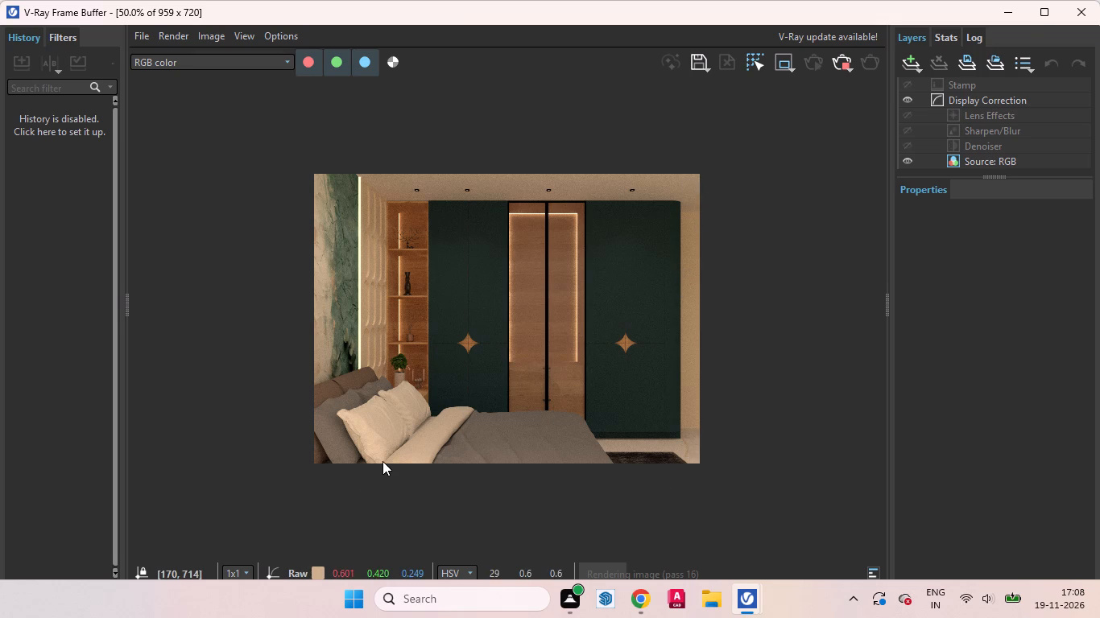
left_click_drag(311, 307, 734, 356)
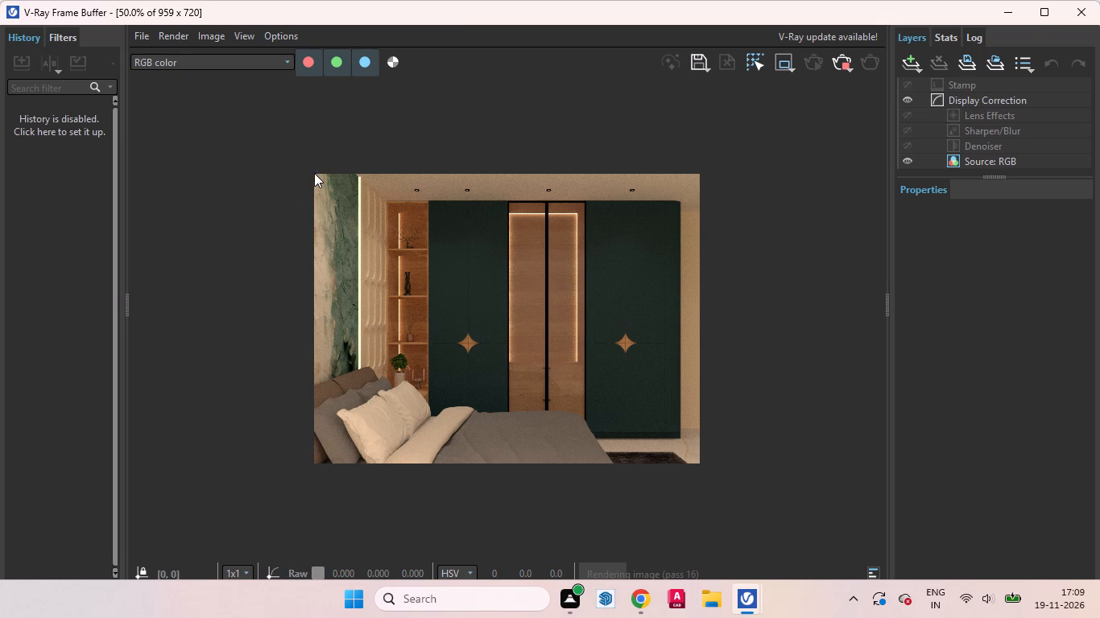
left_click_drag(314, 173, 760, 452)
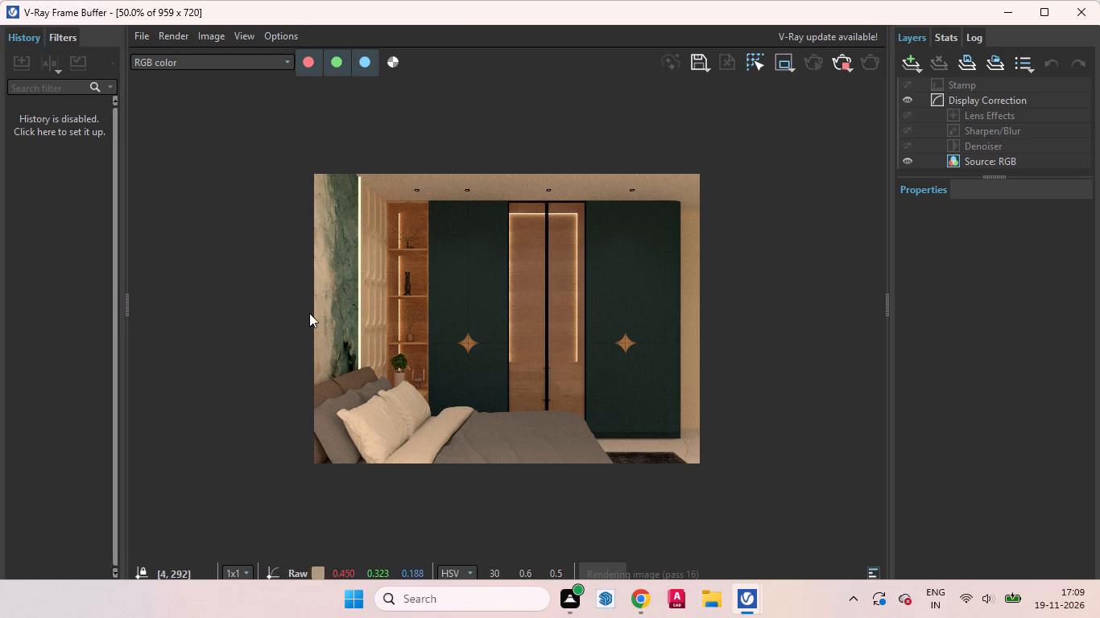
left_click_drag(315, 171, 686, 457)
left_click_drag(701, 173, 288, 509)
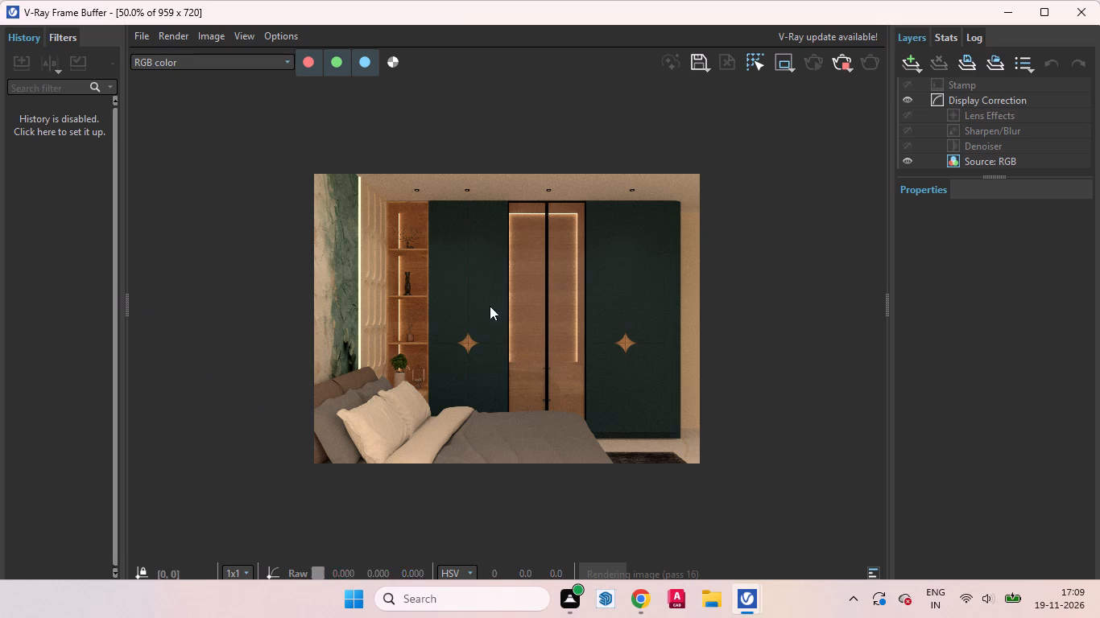
Open the V-Ray log and read the latest light cache, adaptive lights and progressive rendering entries, dismissing the disk notification.
left_click(877, 567)
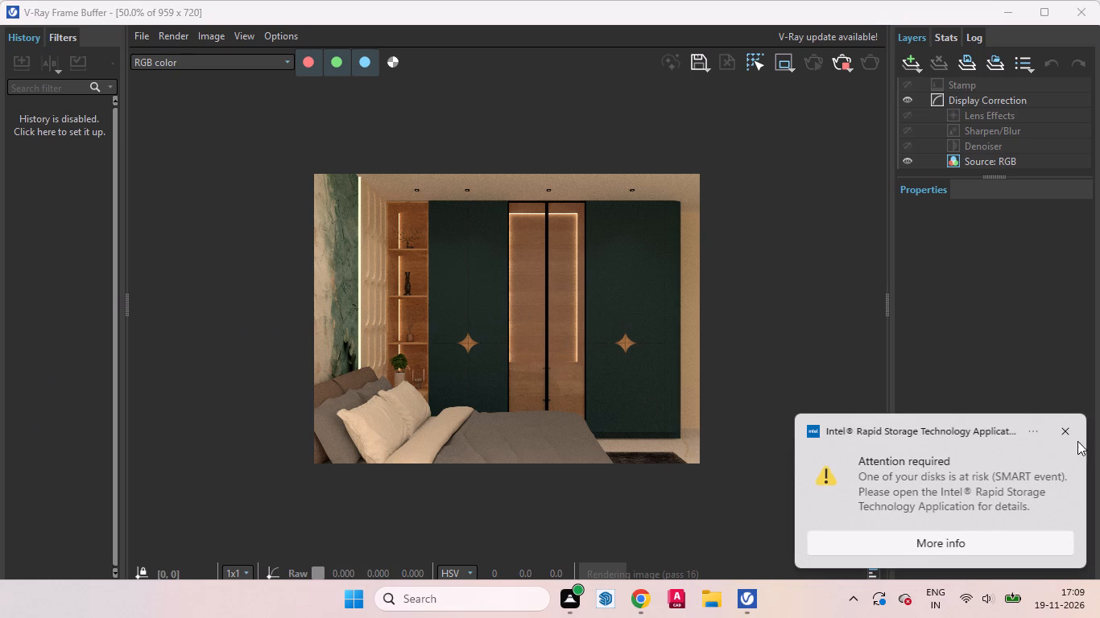
left_click(1069, 434)
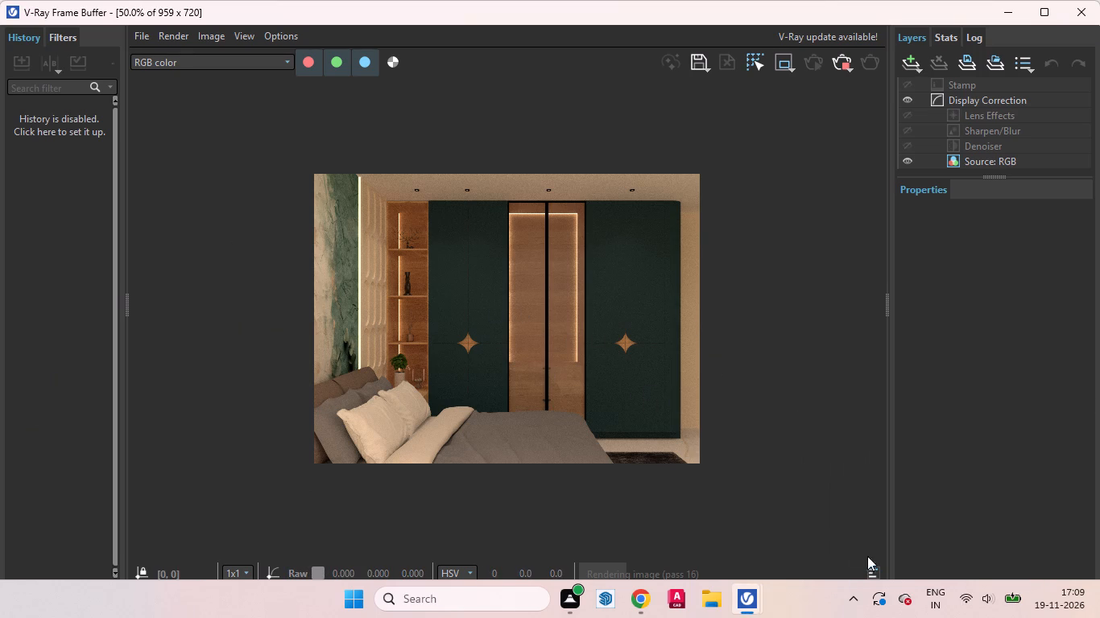
left_click(874, 573)
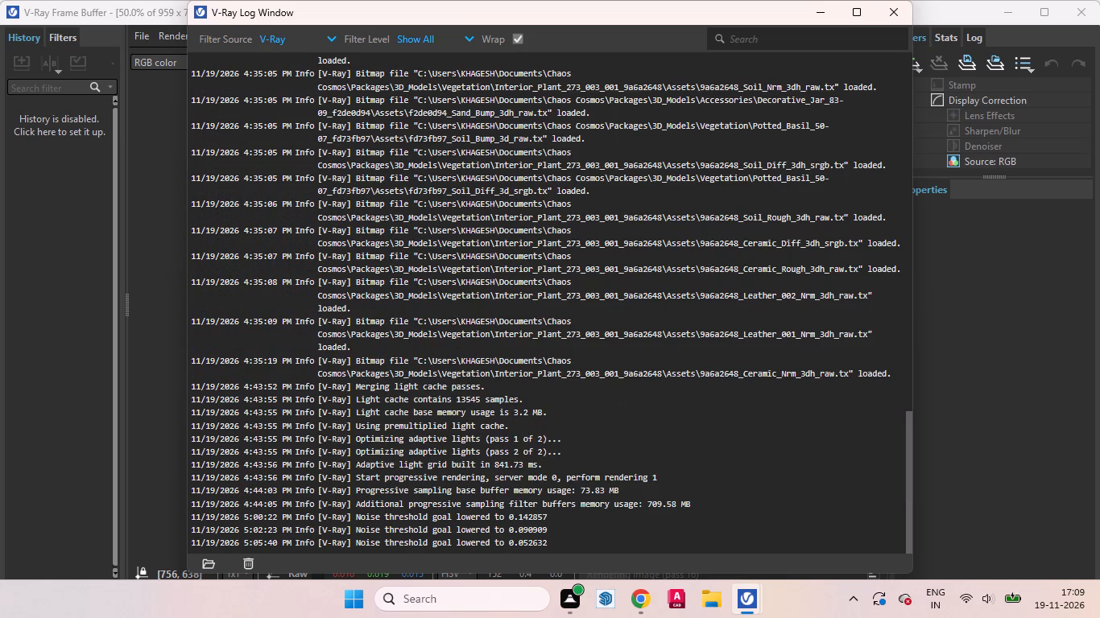
scroll(528, 340, "down", 12)
left_click_drag(560, 418, 432, 399)
left_click(577, 414)
left_click_drag(512, 425, 461, 423)
left_click_drag(461, 423, 461, 422)
left_click(524, 425)
left_click_drag(544, 441, 573, 442)
left_click(576, 442)
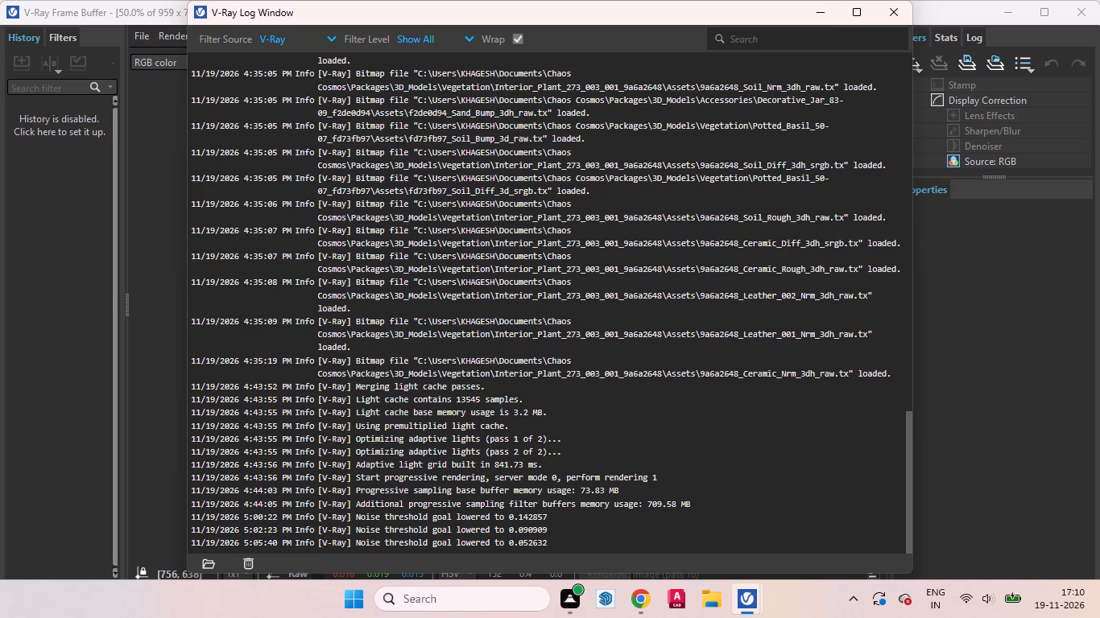
left_click_drag(548, 439, 573, 440)
left_click(573, 440)
left_click_drag(547, 452, 577, 453)
left_click(598, 451)
left_click_drag(647, 478, 676, 478)
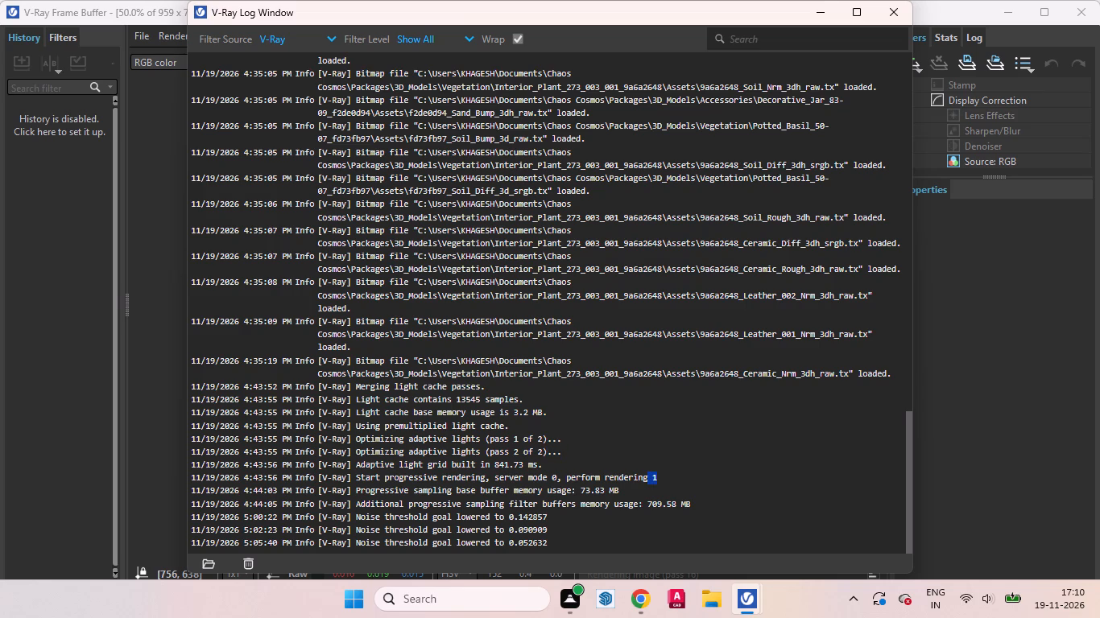
left_click(690, 463)
left_click_drag(663, 481, 645, 480)
left_click(676, 476)
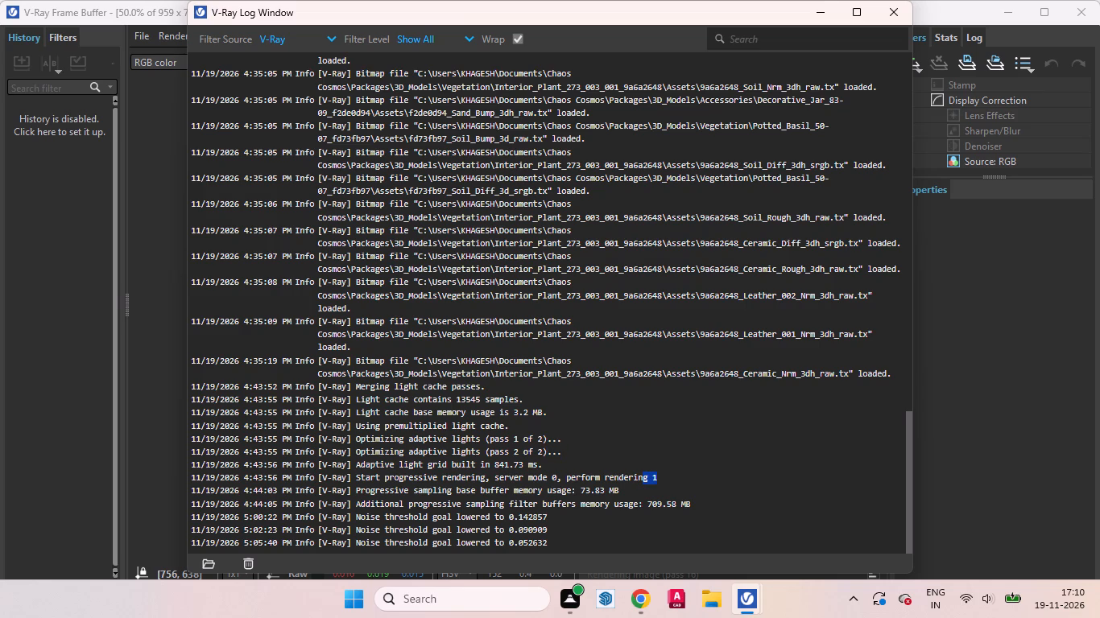
left_click(652, 476)
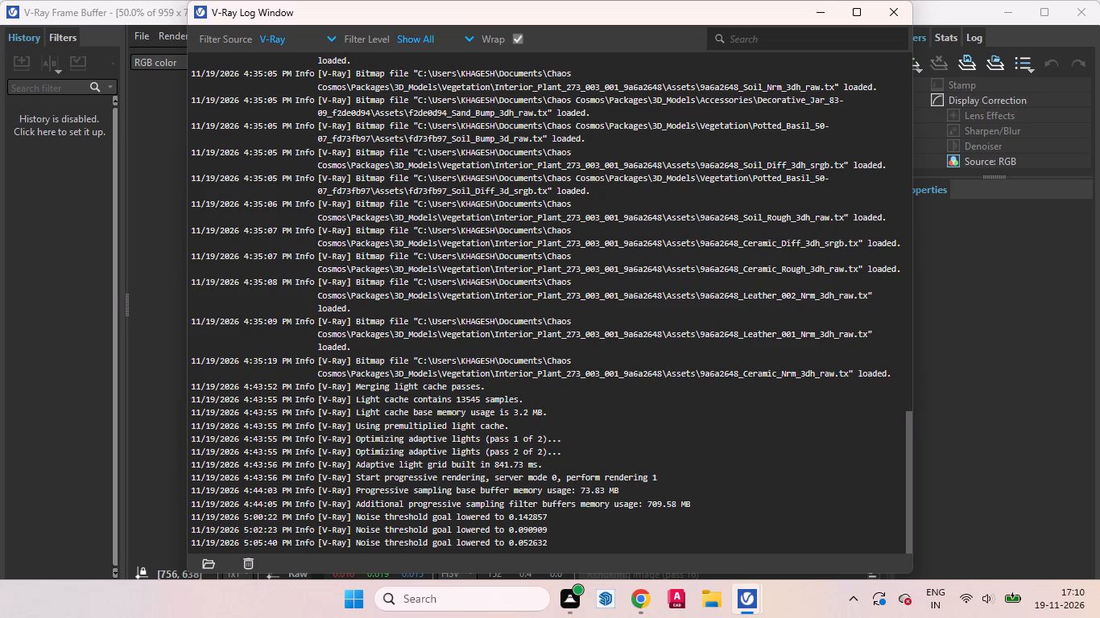
left_click(648, 478)
left_click_drag(653, 476, 660, 476)
left_click(660, 476)
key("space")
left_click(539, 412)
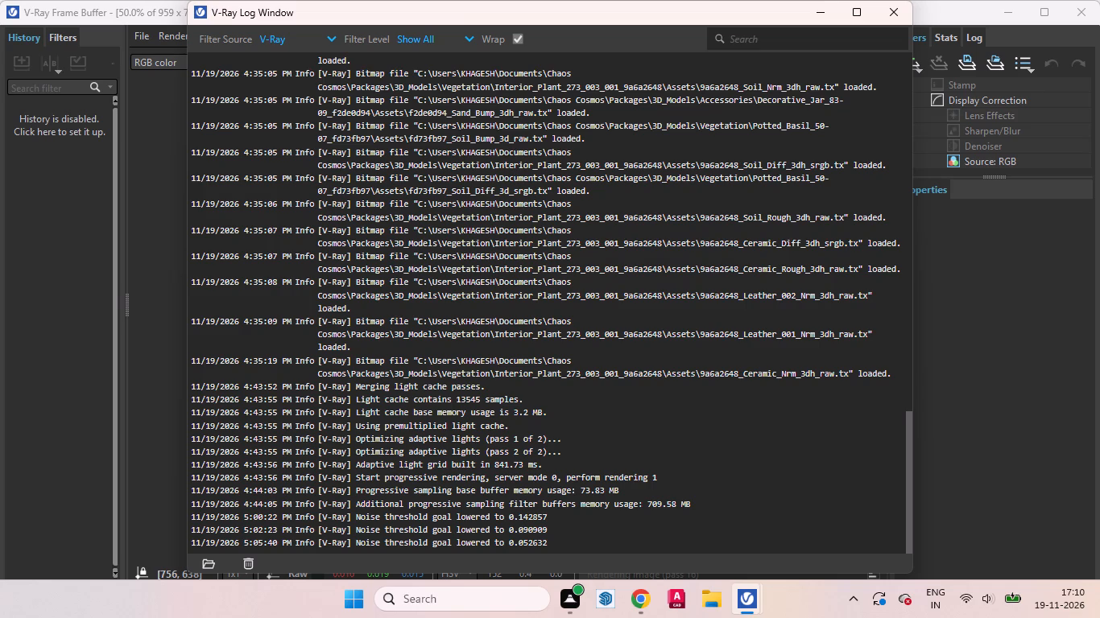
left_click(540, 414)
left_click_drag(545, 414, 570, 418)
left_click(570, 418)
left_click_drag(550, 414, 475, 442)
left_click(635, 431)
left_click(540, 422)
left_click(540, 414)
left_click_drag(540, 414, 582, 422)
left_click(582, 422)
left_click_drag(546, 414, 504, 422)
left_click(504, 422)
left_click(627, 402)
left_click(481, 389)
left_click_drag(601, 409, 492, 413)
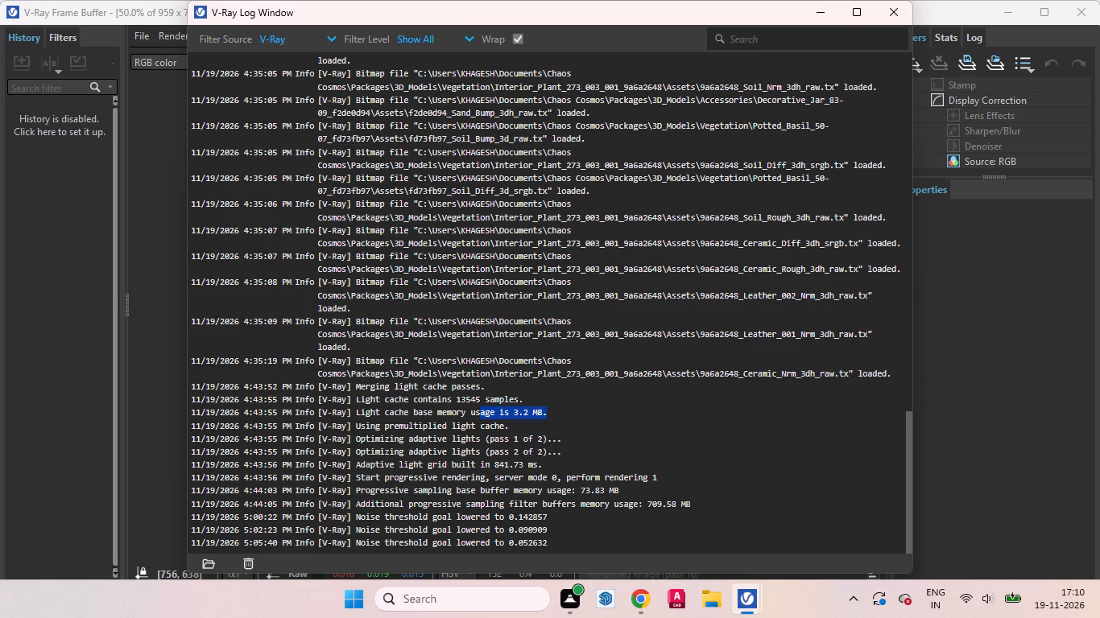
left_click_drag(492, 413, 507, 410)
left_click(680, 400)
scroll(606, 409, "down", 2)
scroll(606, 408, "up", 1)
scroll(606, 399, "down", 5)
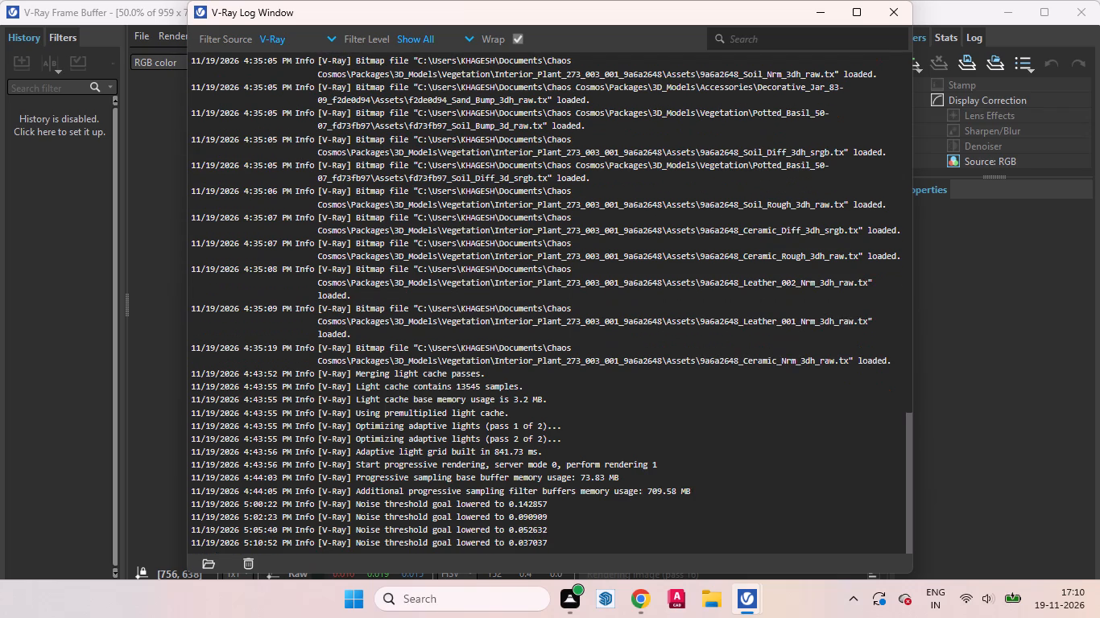
Dismiss the disk notification and close the V-Ray log window.
left_click(1064, 432)
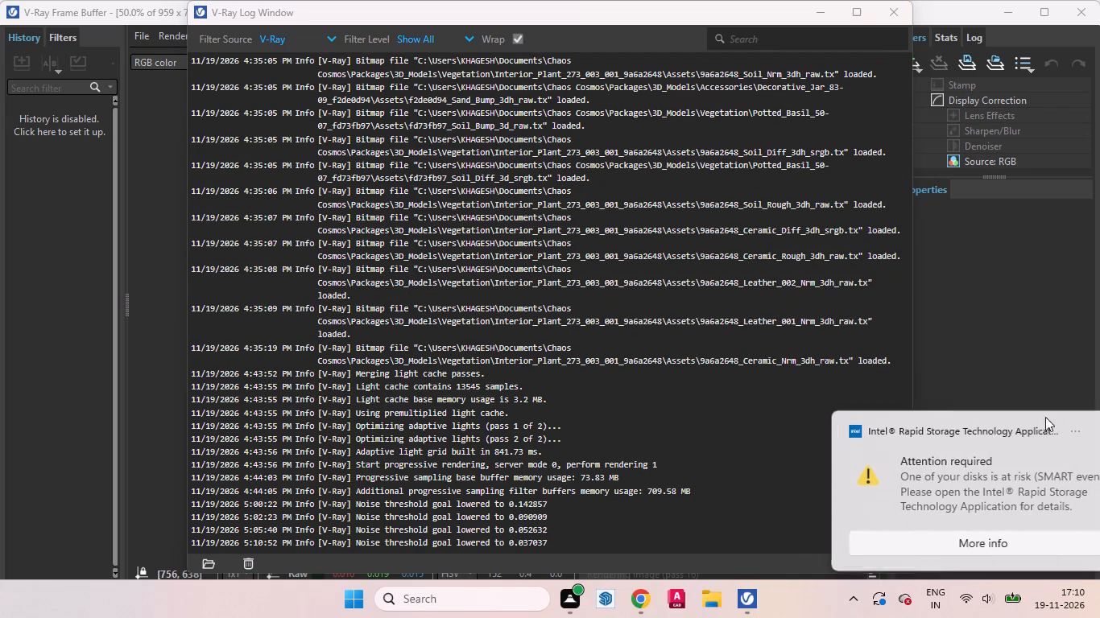
left_click(894, 15)
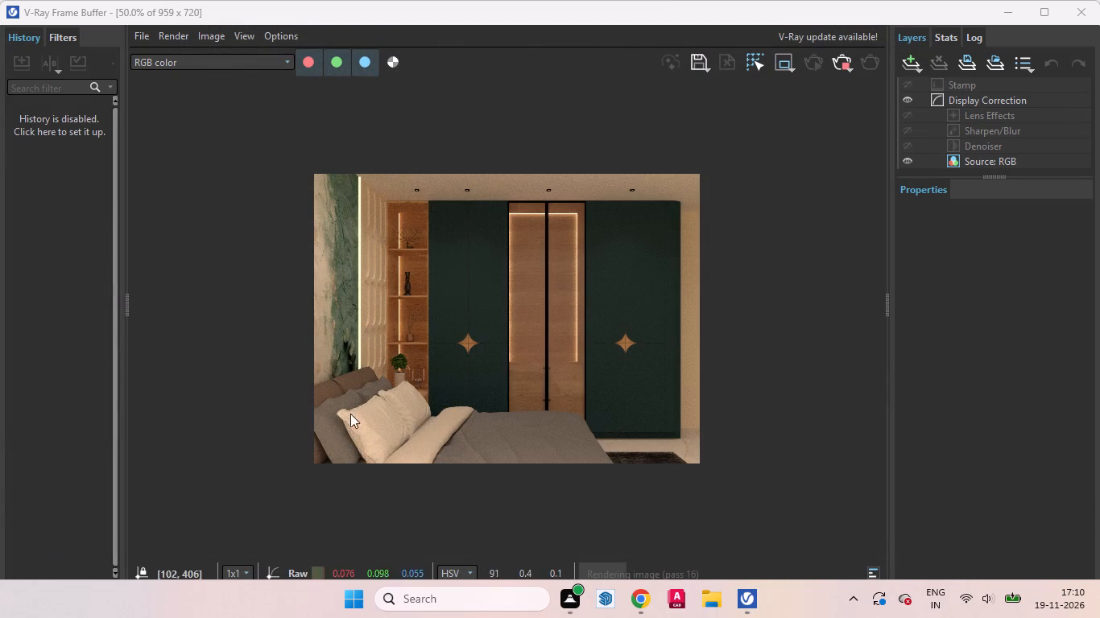
Examine the green-wardrobe bedroom render close up and as a whole, including the lit centre doors and star inlays.
left_click_drag(313, 461, 724, 159)
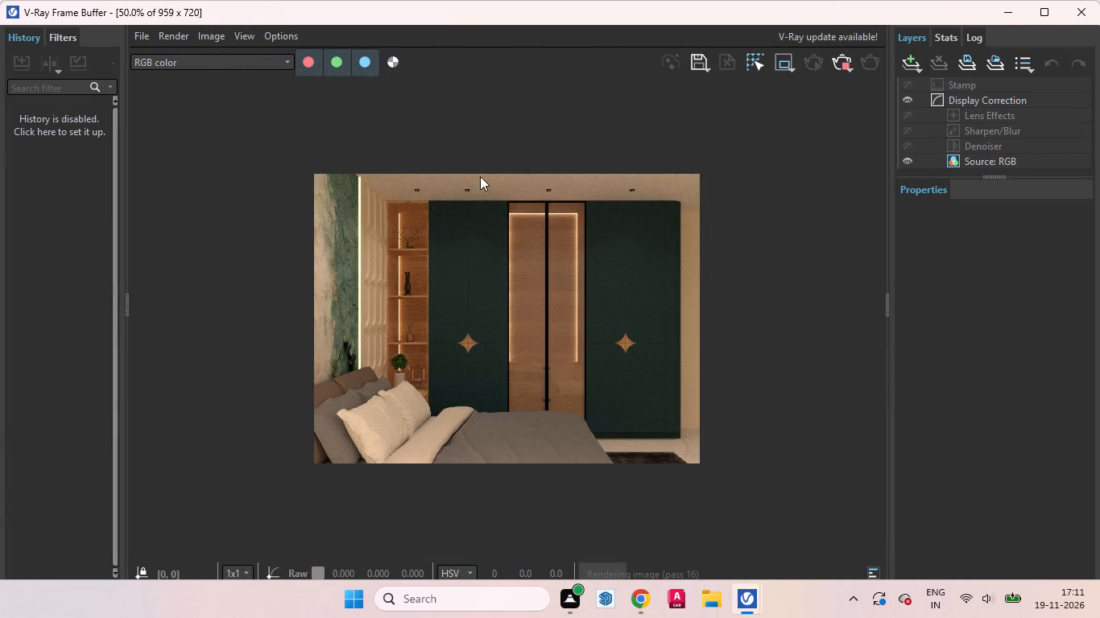
left_click_drag(319, 172, 687, 469)
scroll(593, 348, "up", 2)
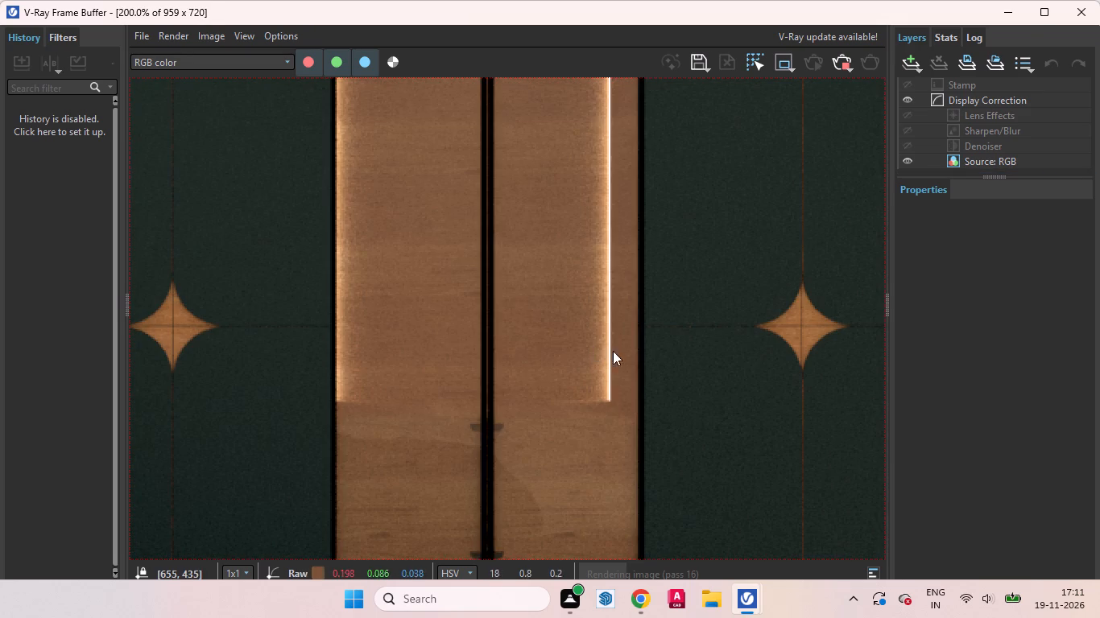
scroll(527, 385, "down", 2)
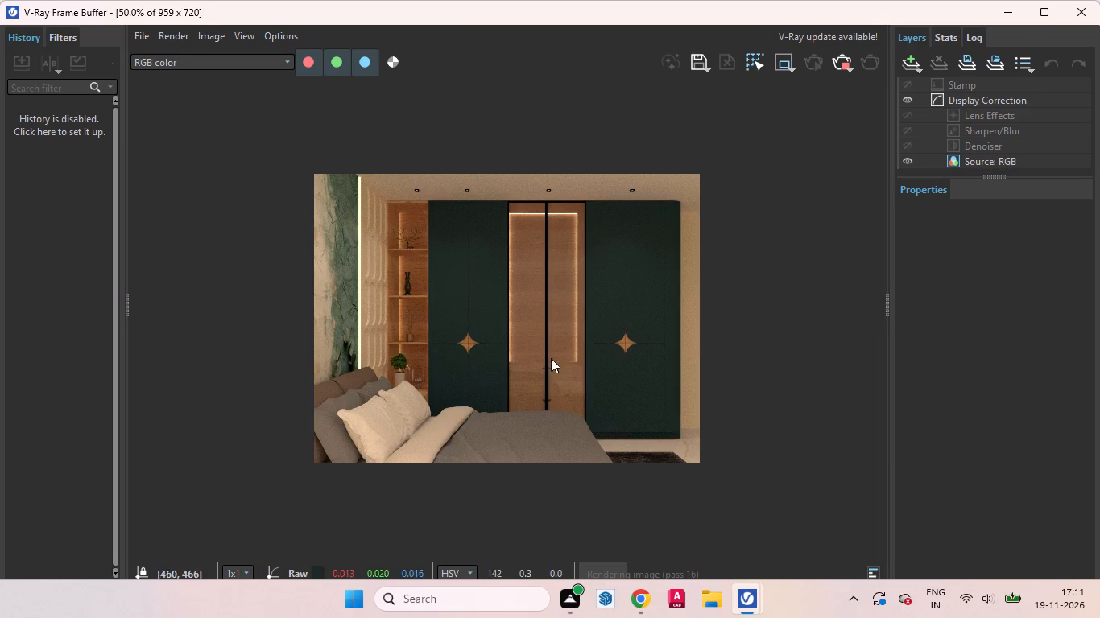
scroll(502, 196, "up", 1)
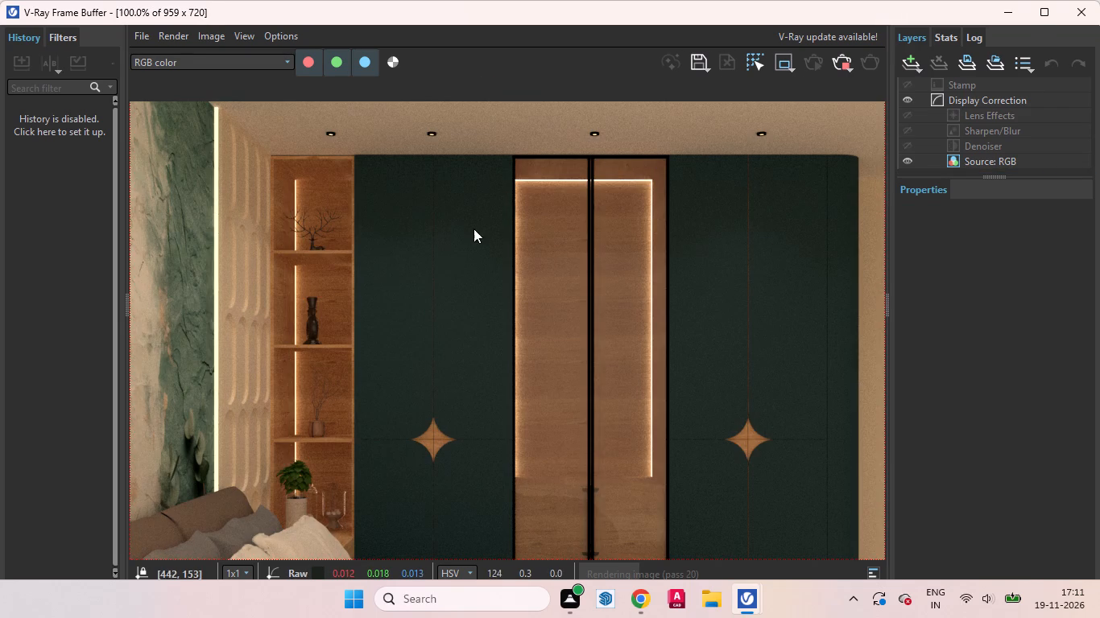
scroll(445, 266, "down", 1)
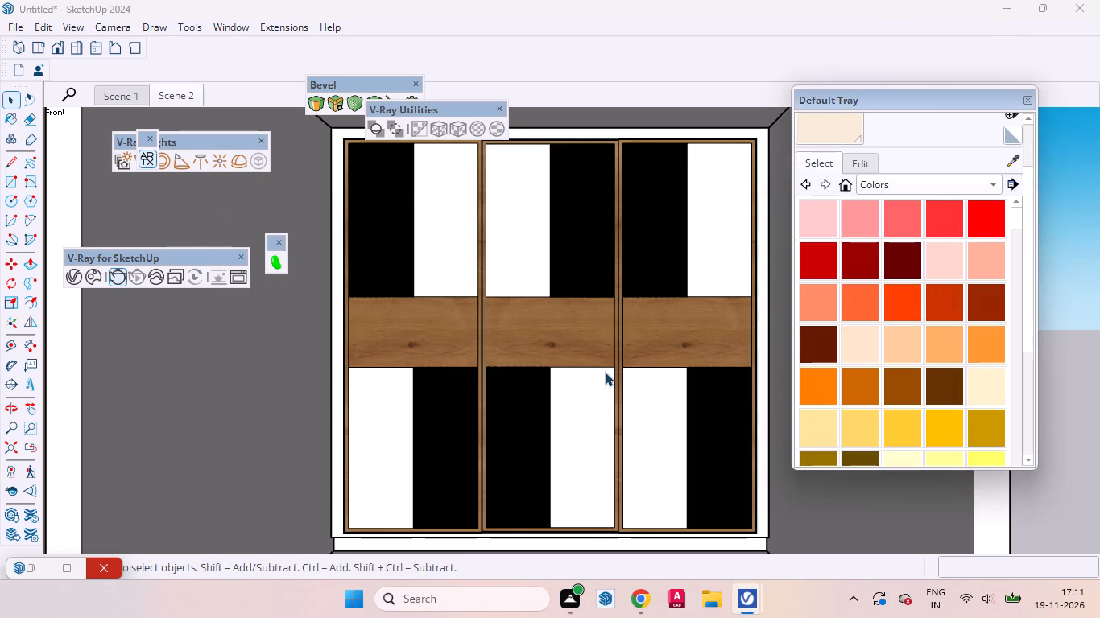
Sample the marble floor material from the green-wardrobe bedroom in the SketchUp model.
scroll(593, 389, "down", 6)
scroll(388, 293, "down", 7)
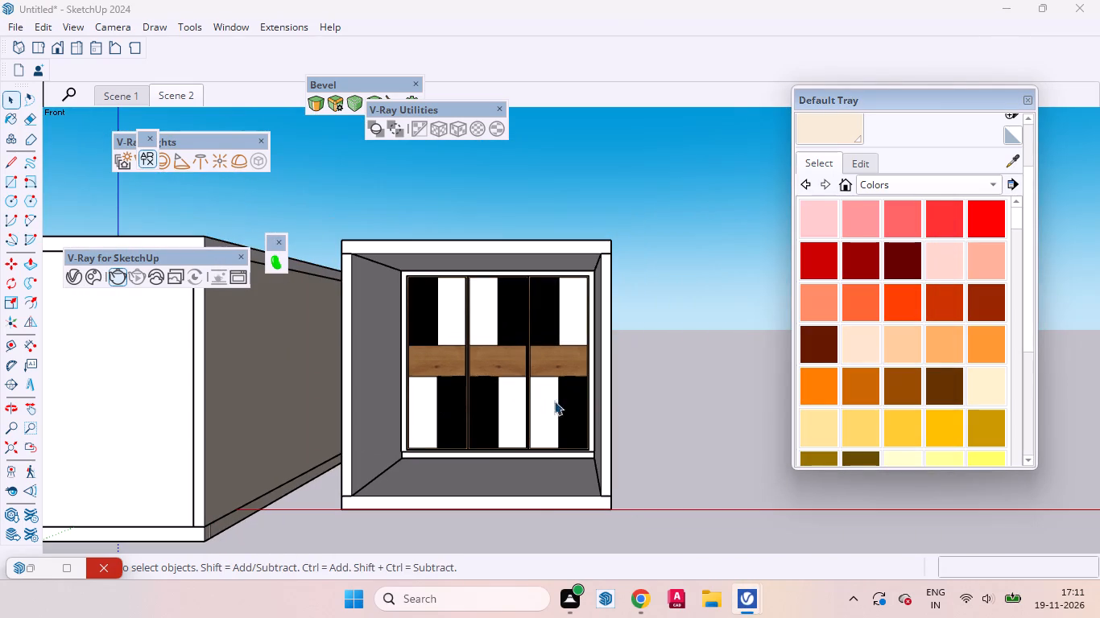
middle_click_drag(551, 448, 551, 528)
scroll(477, 443, "up", 4)
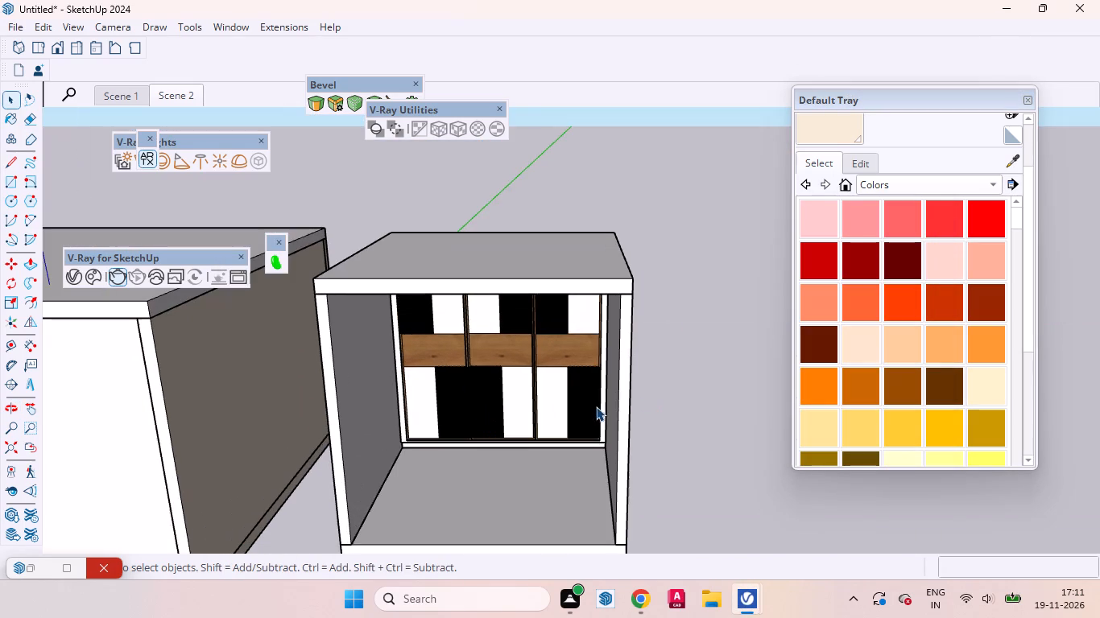
left_click(1009, 159)
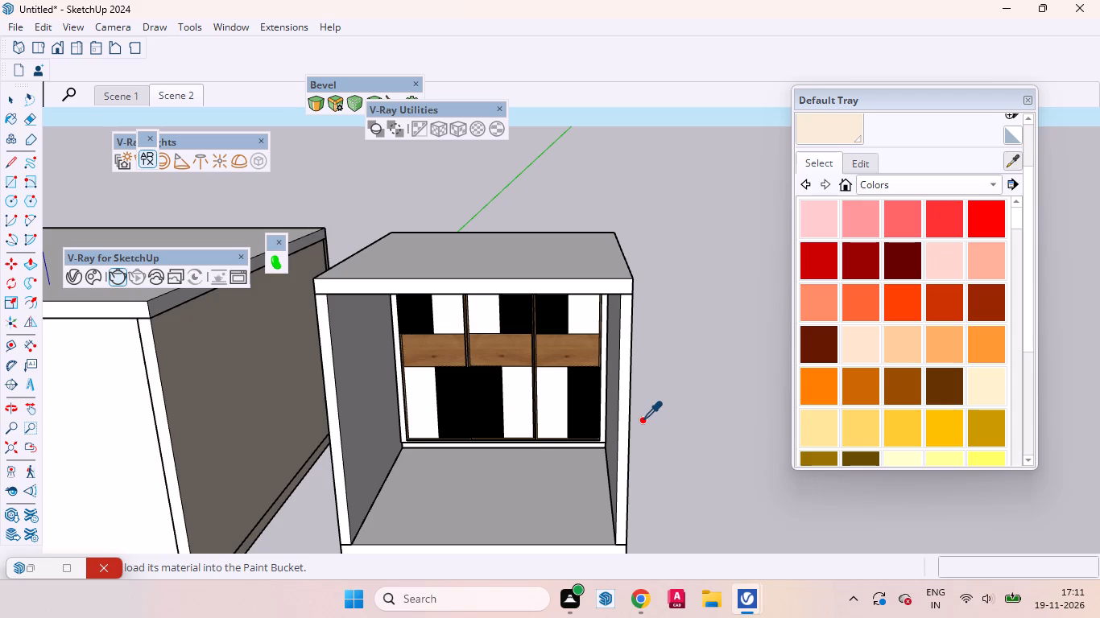
scroll(441, 348, "up", 17)
scroll(448, 448, "up", 1)
middle_click_drag(448, 448, 543, 488)
scroll(620, 407, "down", 5)
scroll(620, 399, "up", 1)
scroll(620, 399, "down", 20)
scroll(620, 399, "down", 2)
scroll(652, 320, "down", 1)
scroll(652, 320, "up", 1)
scroll(652, 326, "down", 1)
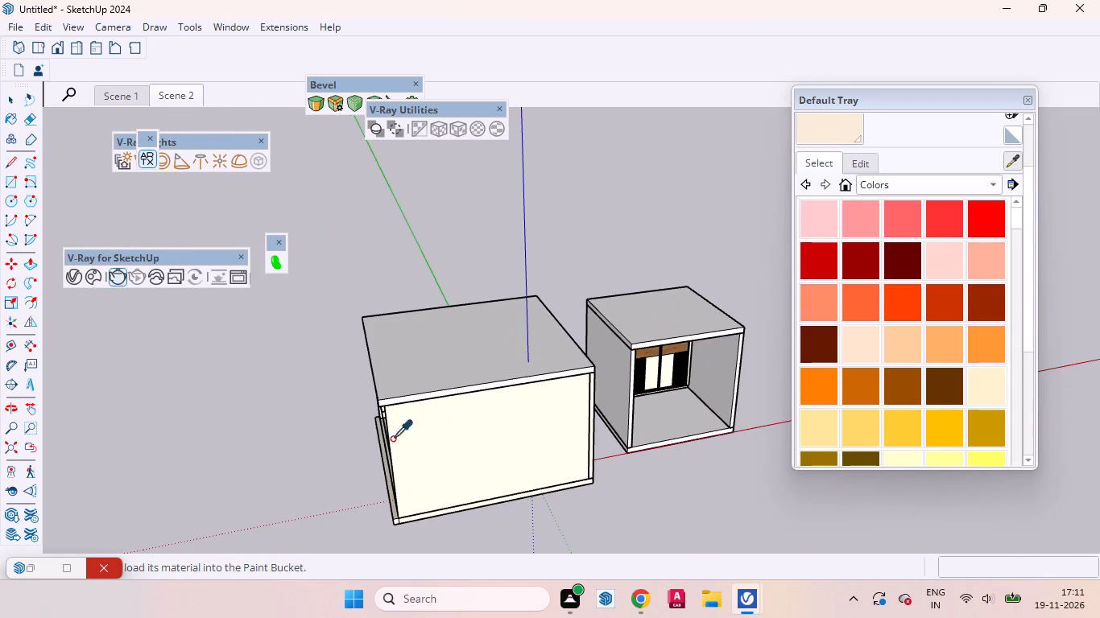
middle_click_drag(363, 447, 787, 404)
scroll(694, 488, "up", 7)
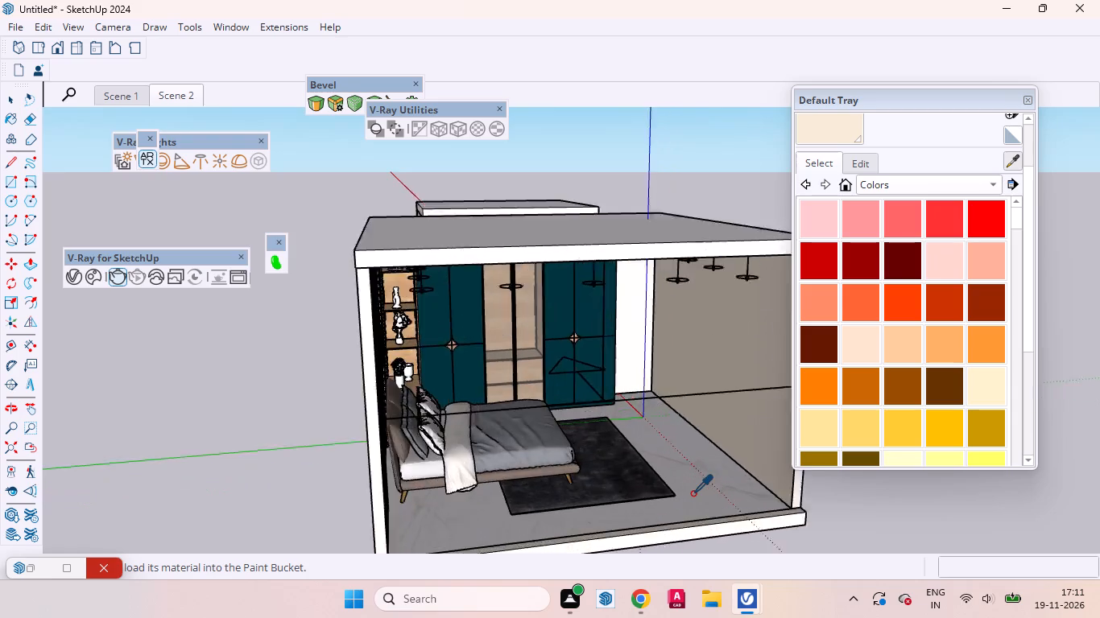
scroll(693, 493, "up", 7)
left_click(689, 516)
Paint the floor face inside the black-and-cream wardrobe room's floor group with the sampled marble.
scroll(337, 525, "down", 6)
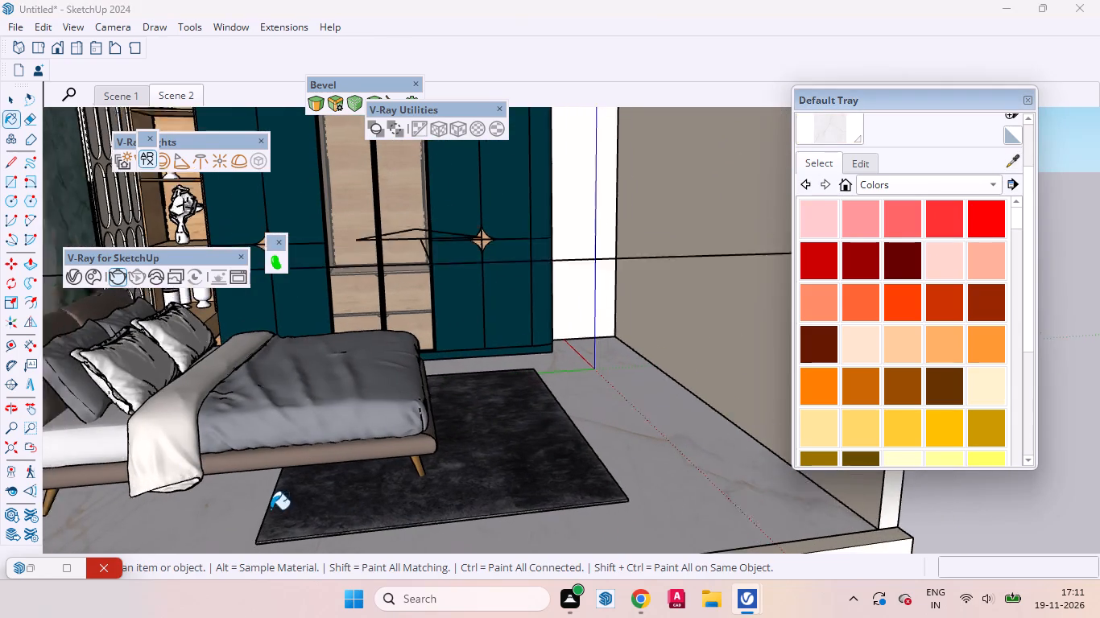
scroll(271, 509, "down", 14)
middle_click_drag(603, 387, 182, 528)
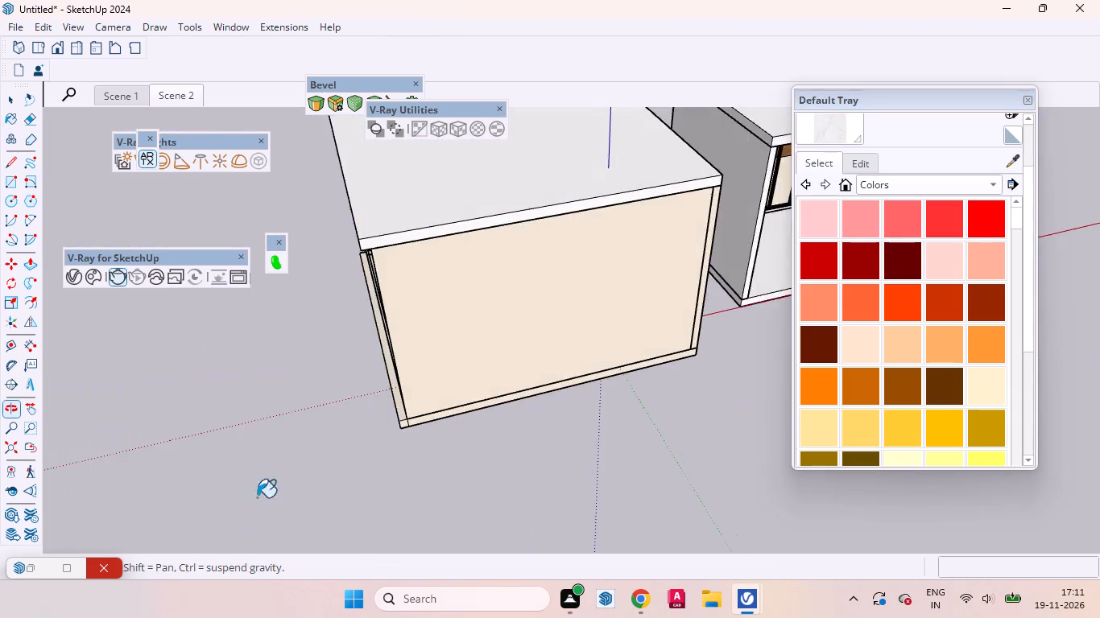
scroll(333, 466, "down", 12)
scroll(716, 348, "up", 14)
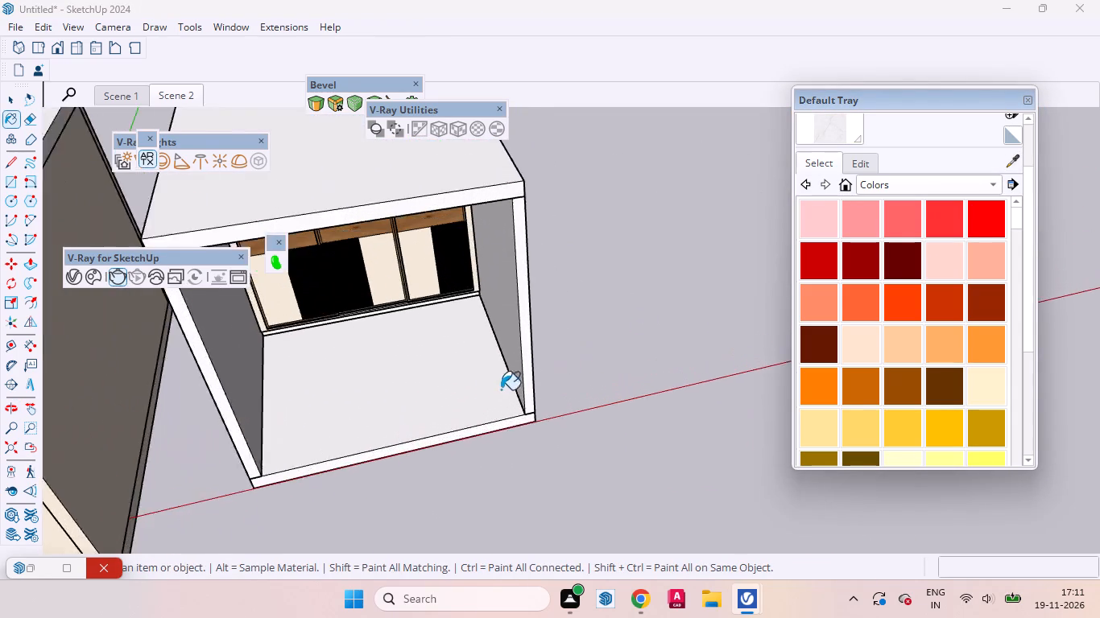
scroll(501, 389, "up", 3)
key("space")
left_click(403, 386)
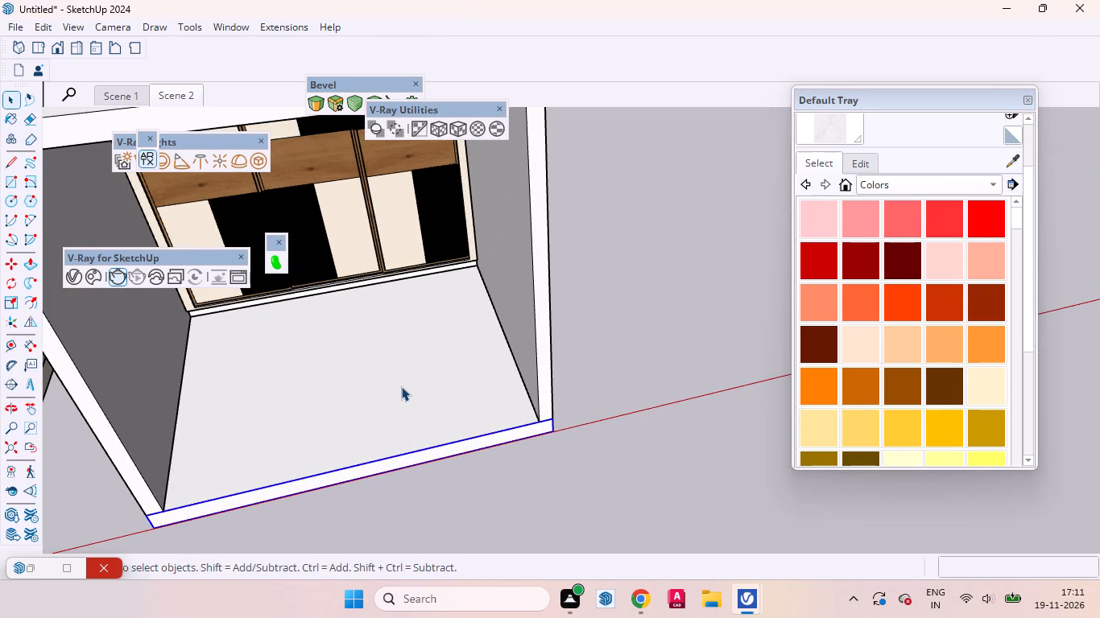
double_click(391, 388)
left_click(378, 398)
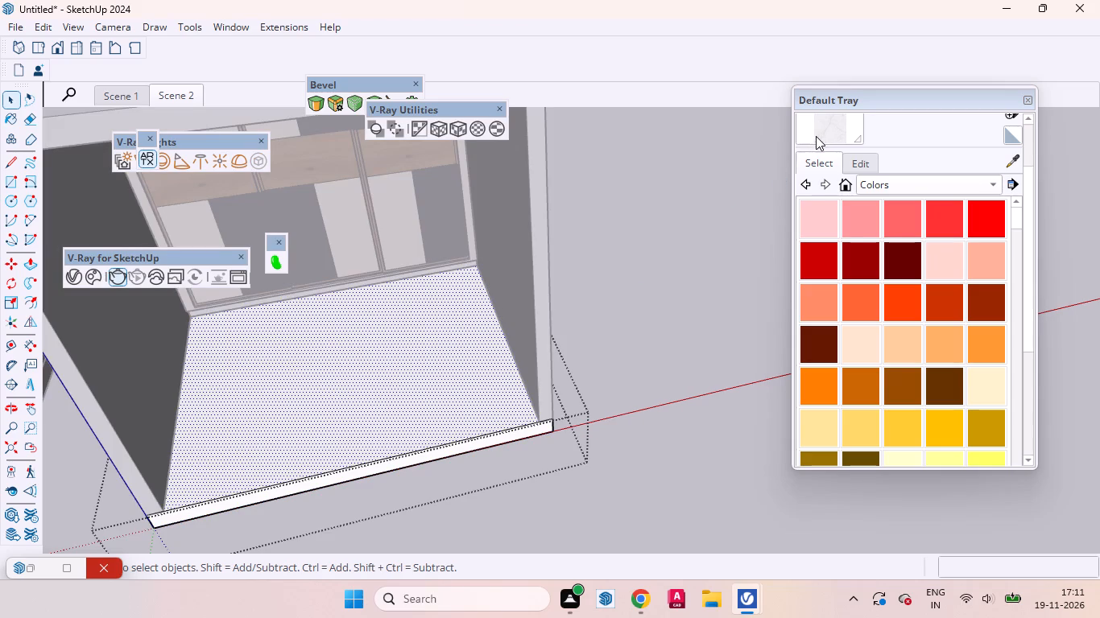
left_click(816, 136)
left_click(398, 422)
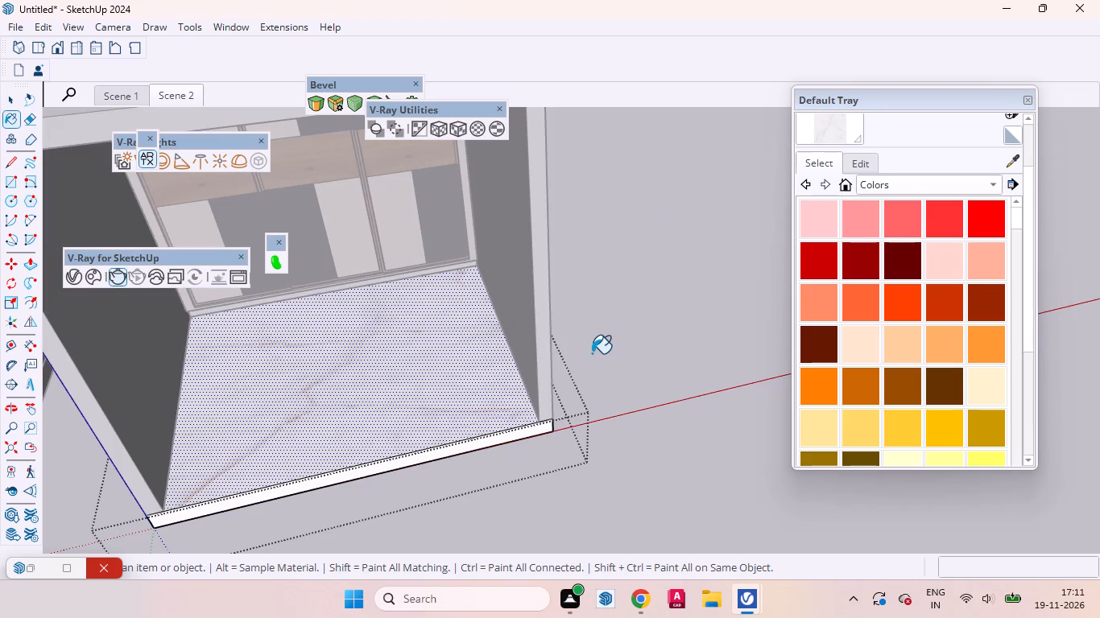
key("space")
triple_click(628, 352)
left_click(654, 359)
triple_click(653, 349)
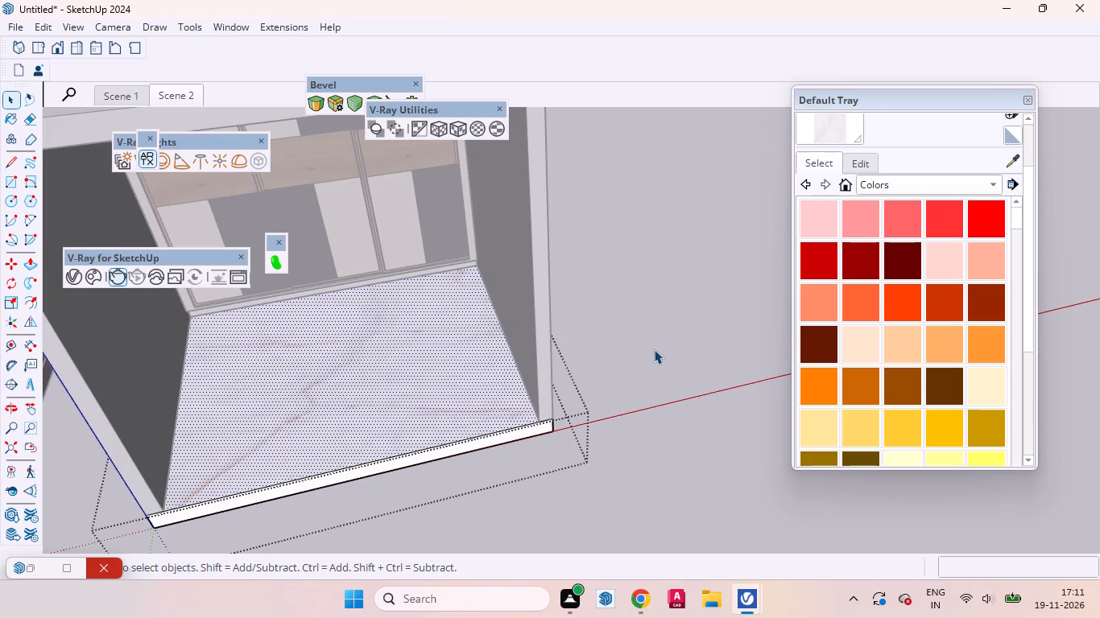
left_click(668, 414)
Restore the Scene 2 view and move the floating V-Ray Utilities palette clear of the wardrobe.
left_click(190, 96)
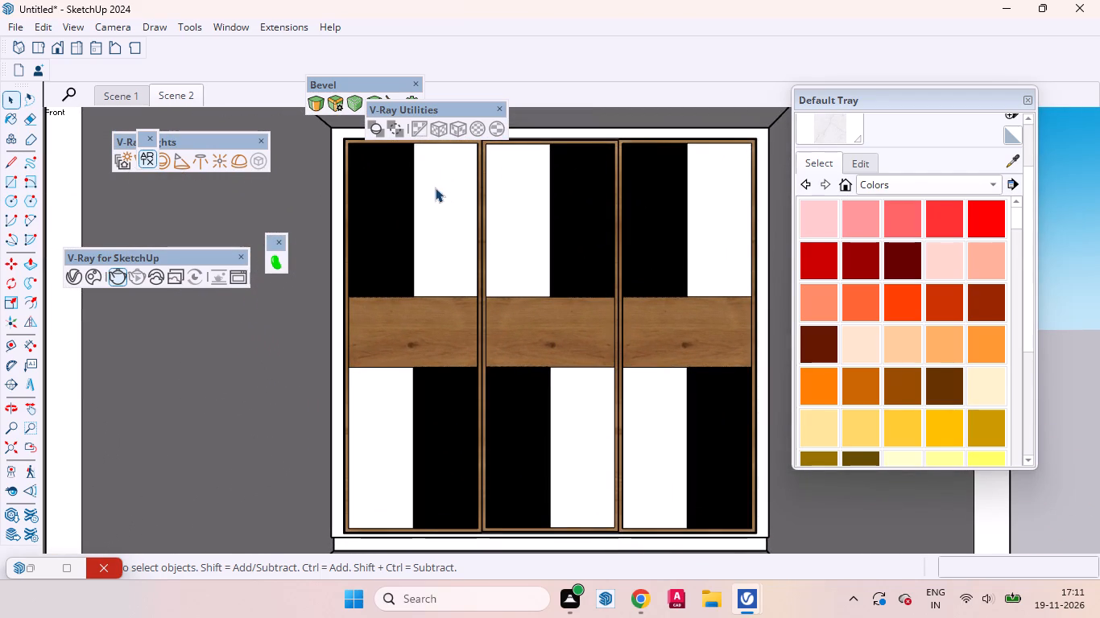
left_click_drag(452, 109, 678, 92)
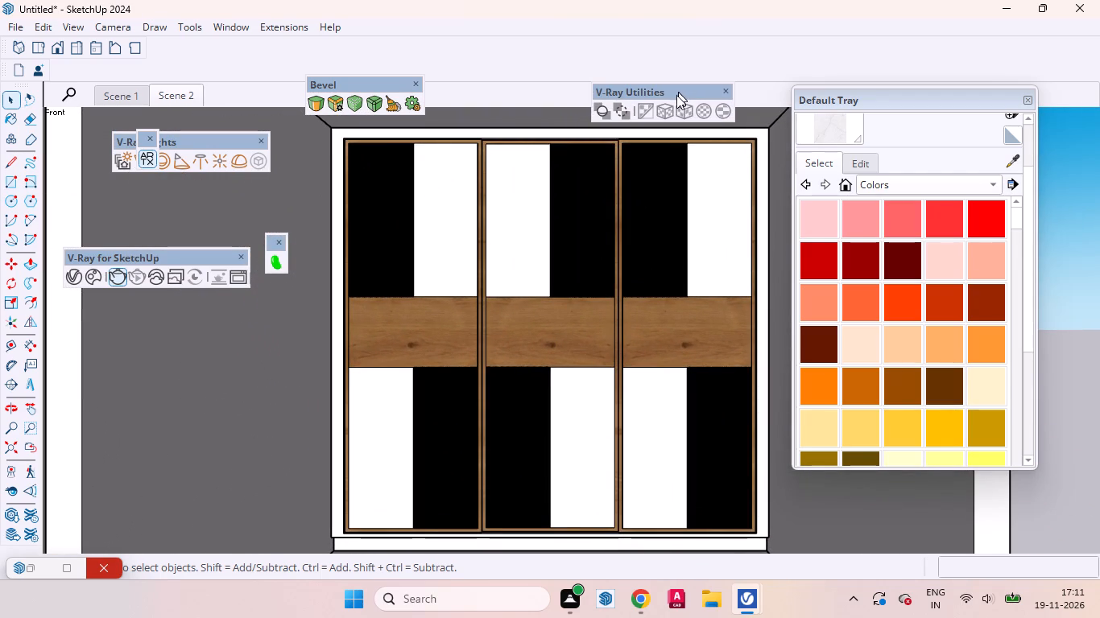
Examine the black-and-cream wardrobe room from outside and its door fronts and wood band up close.
scroll(502, 406, "down", 11)
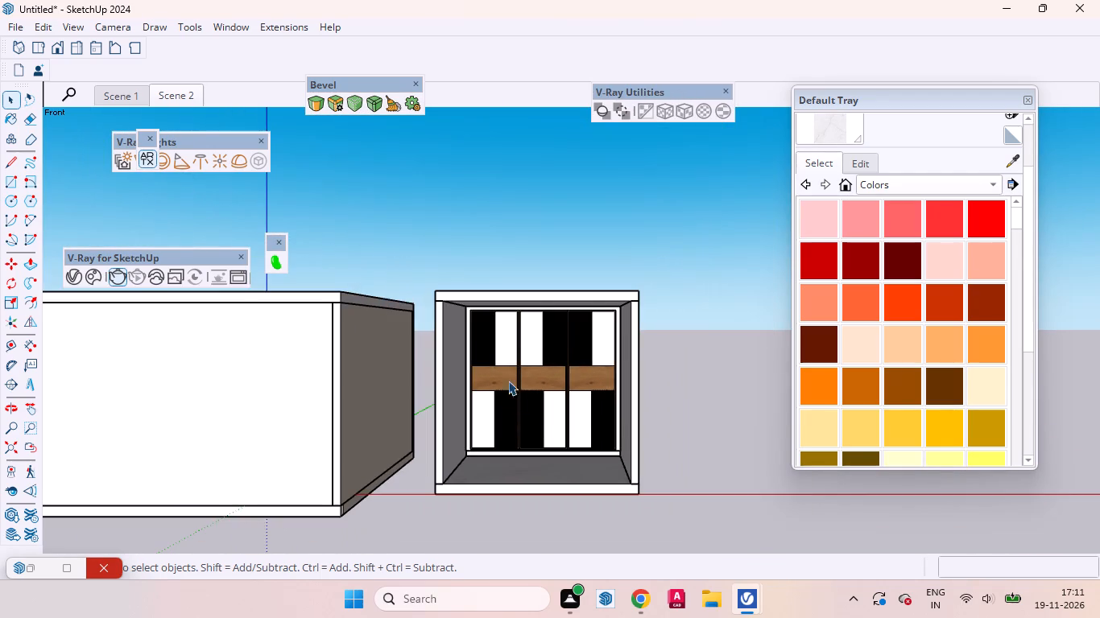
middle_click_drag(507, 377, 435, 415)
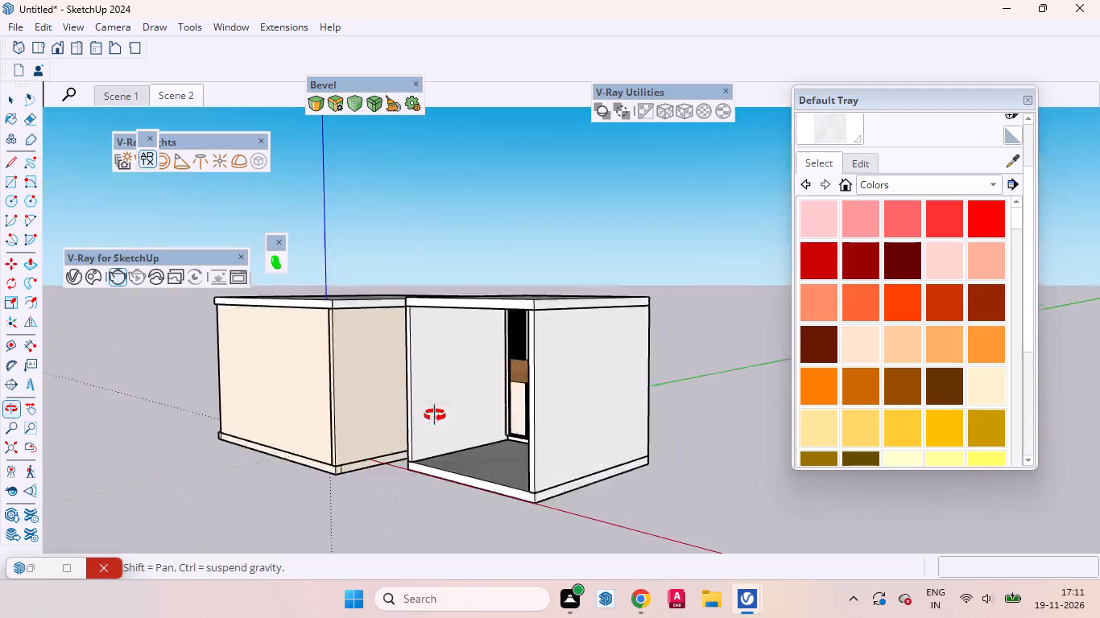
middle_click_drag(435, 415, 544, 383)
scroll(544, 385, "up", 10)
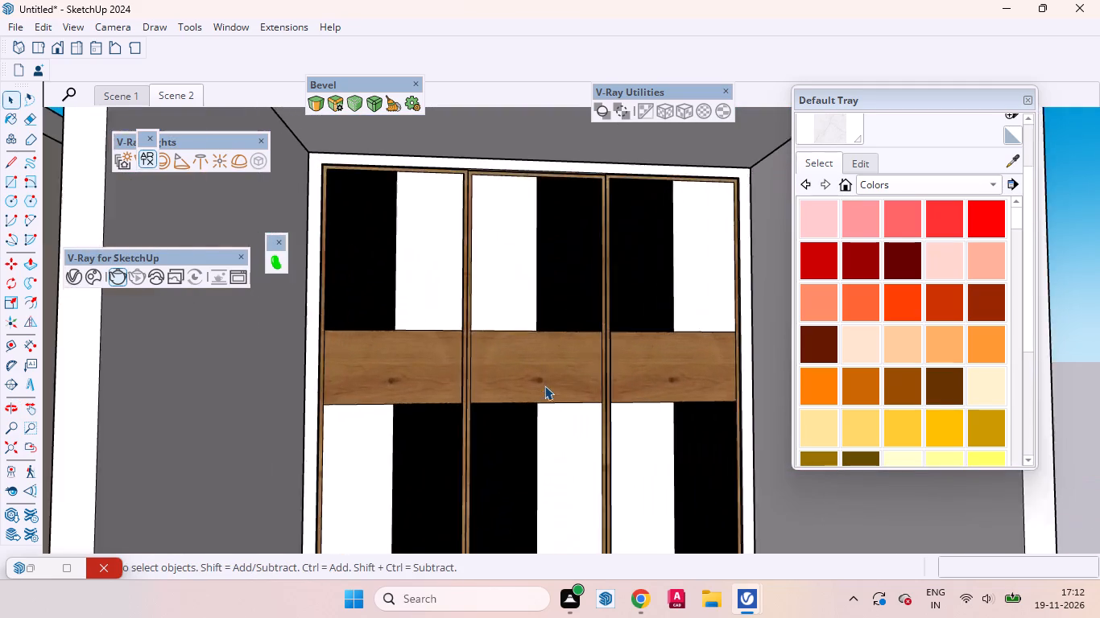
scroll(544, 385, "up", 3)
scroll(476, 488, "down", 4)
scroll(332, 371, "up", 3)
scroll(495, 404, "down", 3)
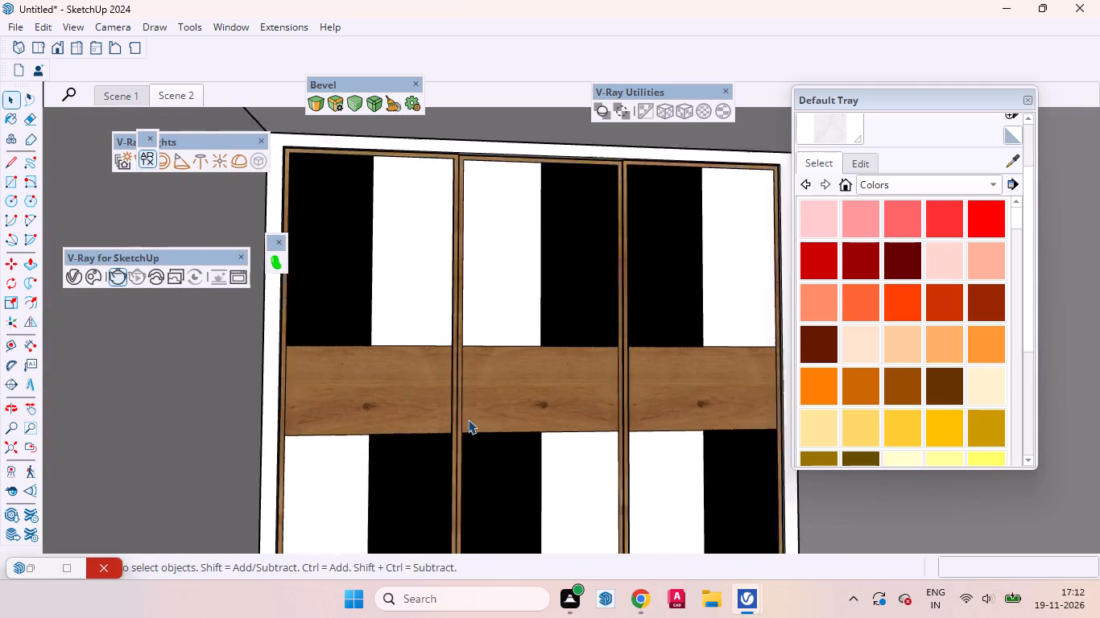
Check the green-wardrobe bedroom render up close in the V-Ray Frame Buffer, and return to the SketchUp model.
middle_click_drag(509, 421, 468, 423)
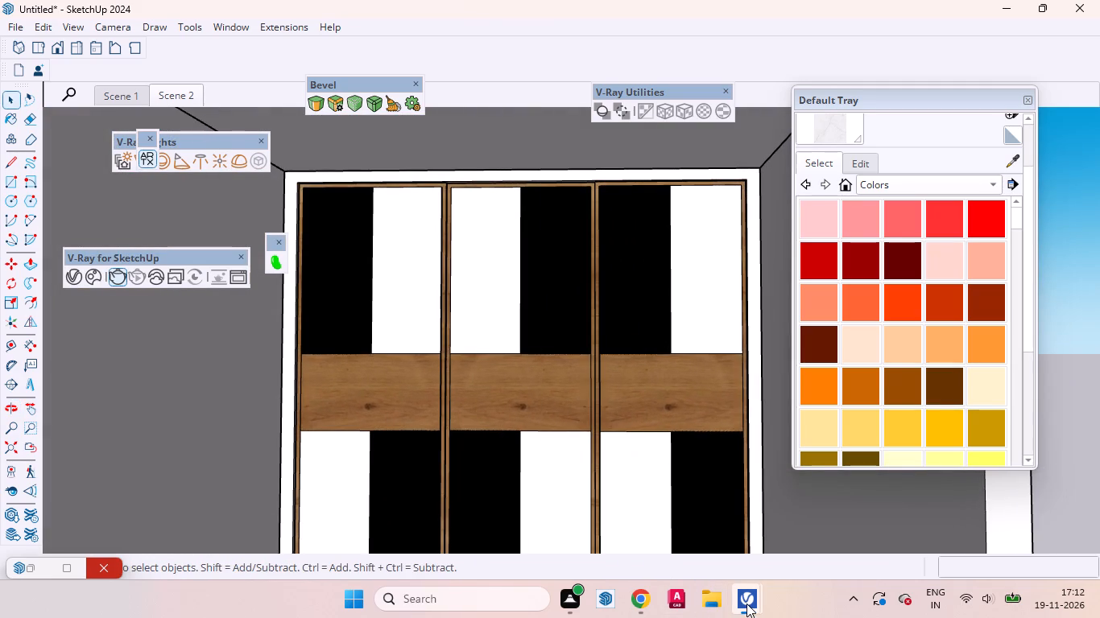
left_click(705, 533)
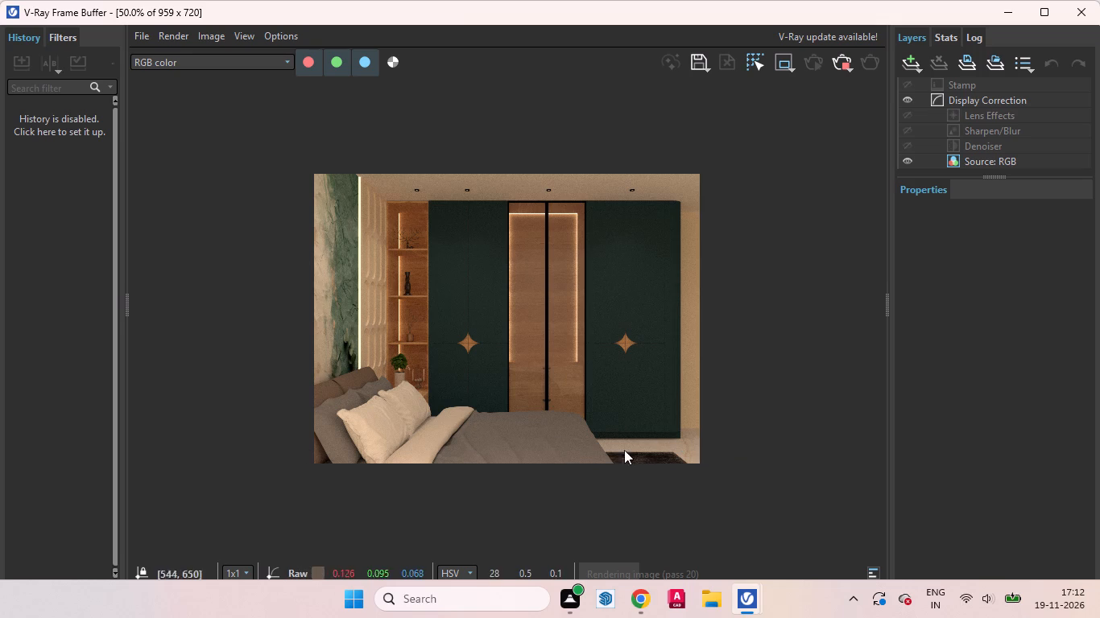
scroll(383, 431, "up", 1)
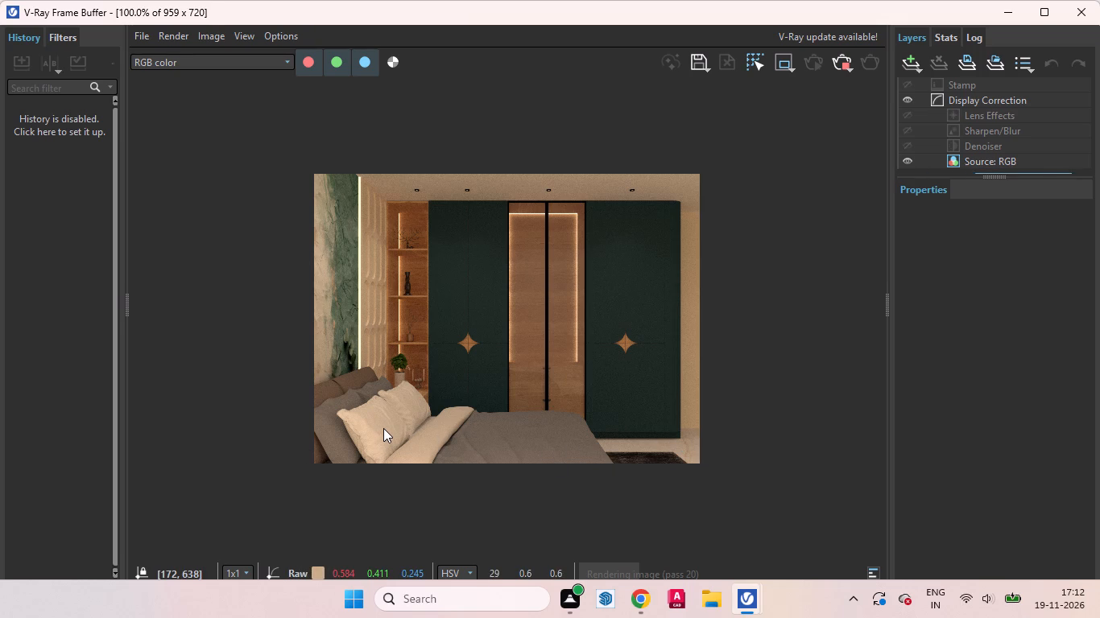
scroll(409, 237, "up", 1)
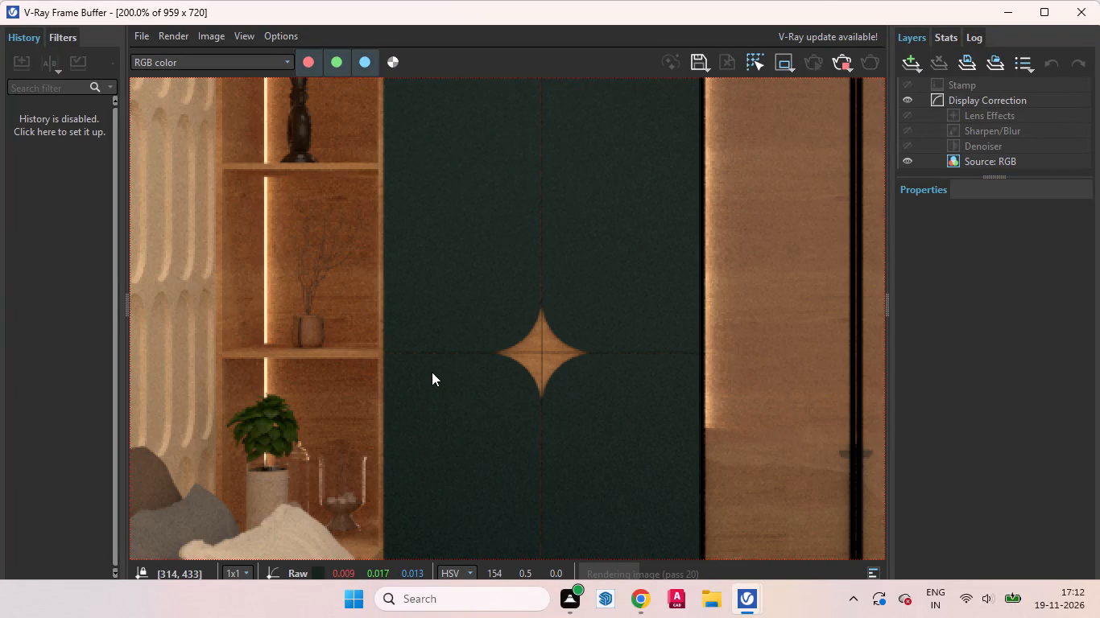
scroll(494, 368, "down", 2)
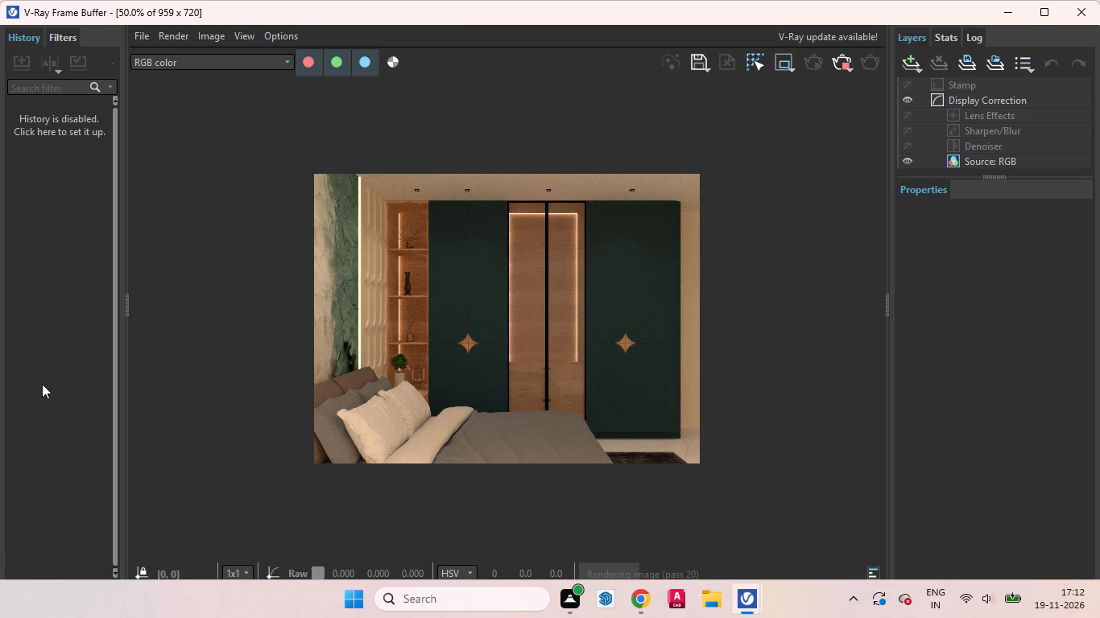
left_click(993, 8)
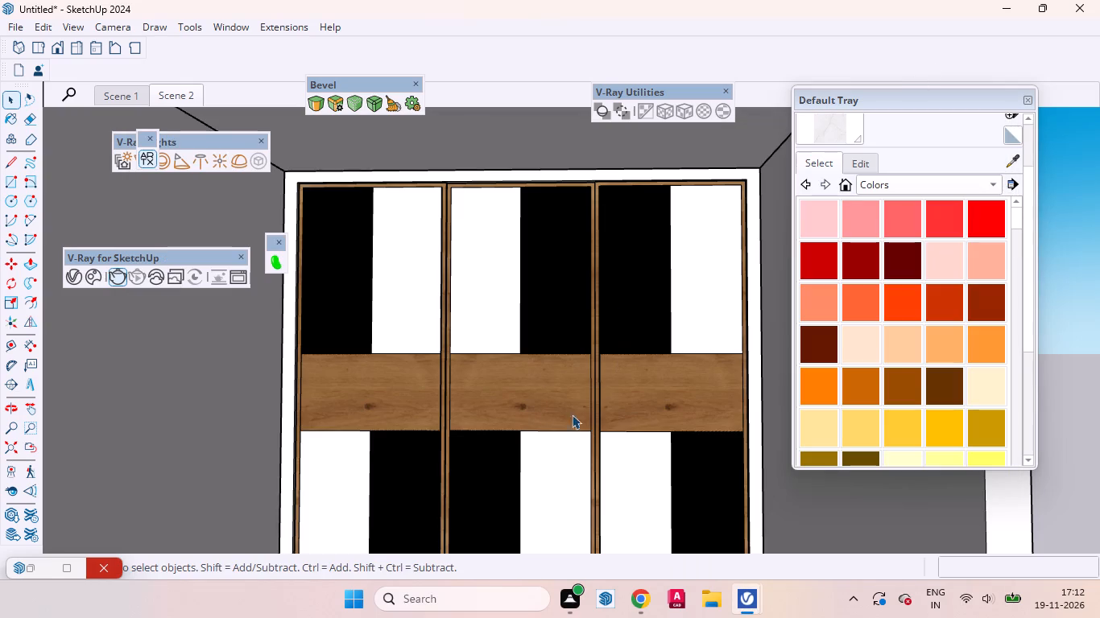
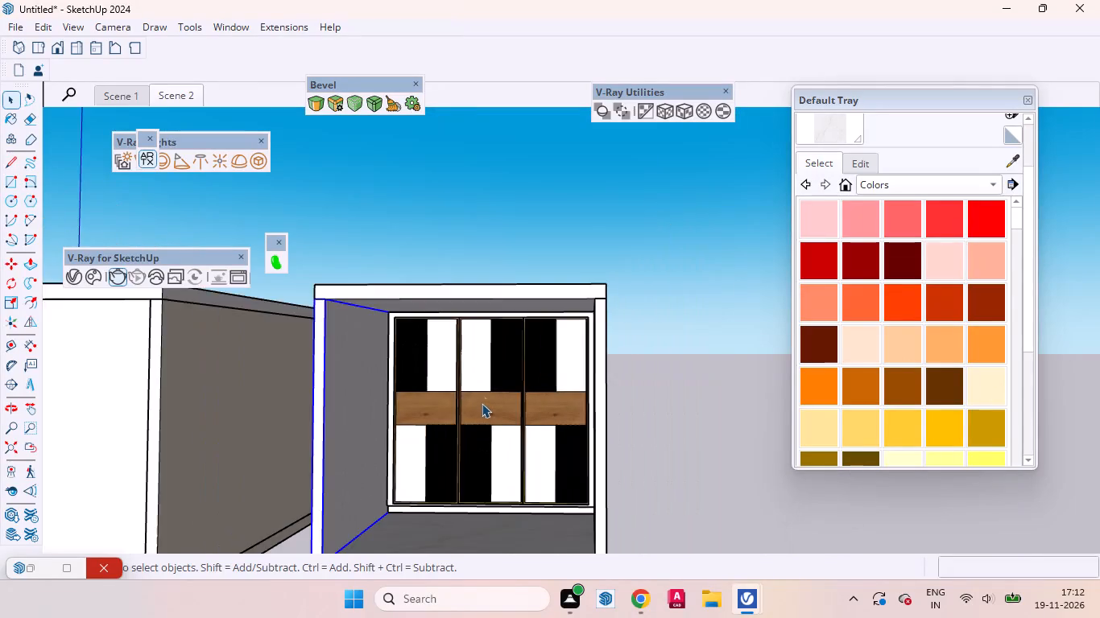
Examine the black-and-cream wardrobe room and its door fronts from several angles and distances.
left_click(672, 418)
scroll(433, 412, "up", 8)
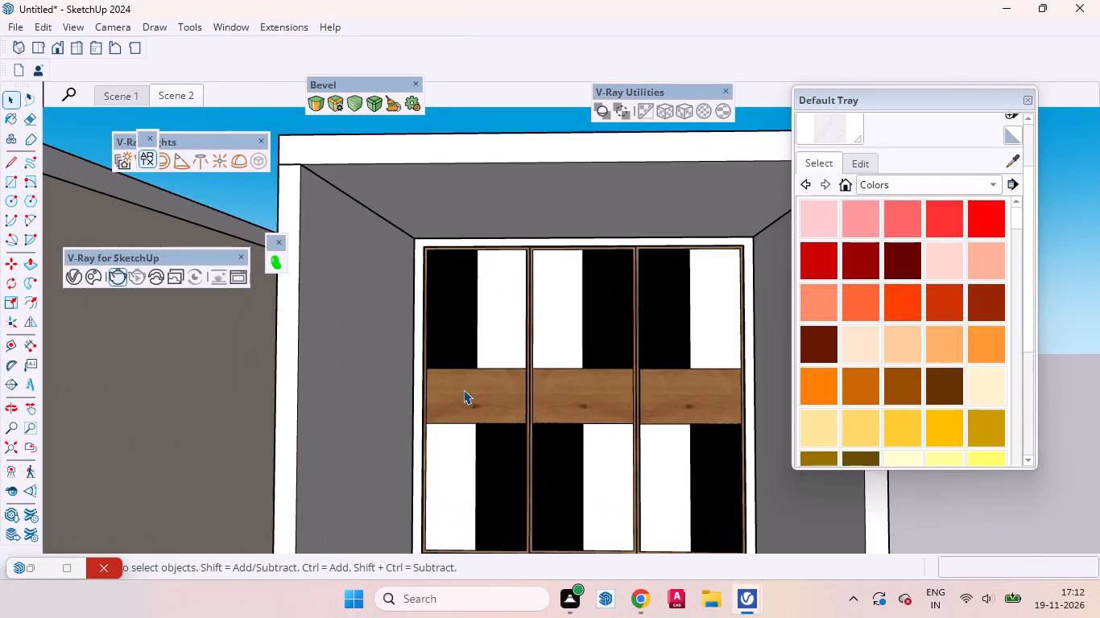
scroll(464, 389, "down", 4)
middle_click_drag(508, 402, 335, 426)
scroll(361, 361, "up", 8)
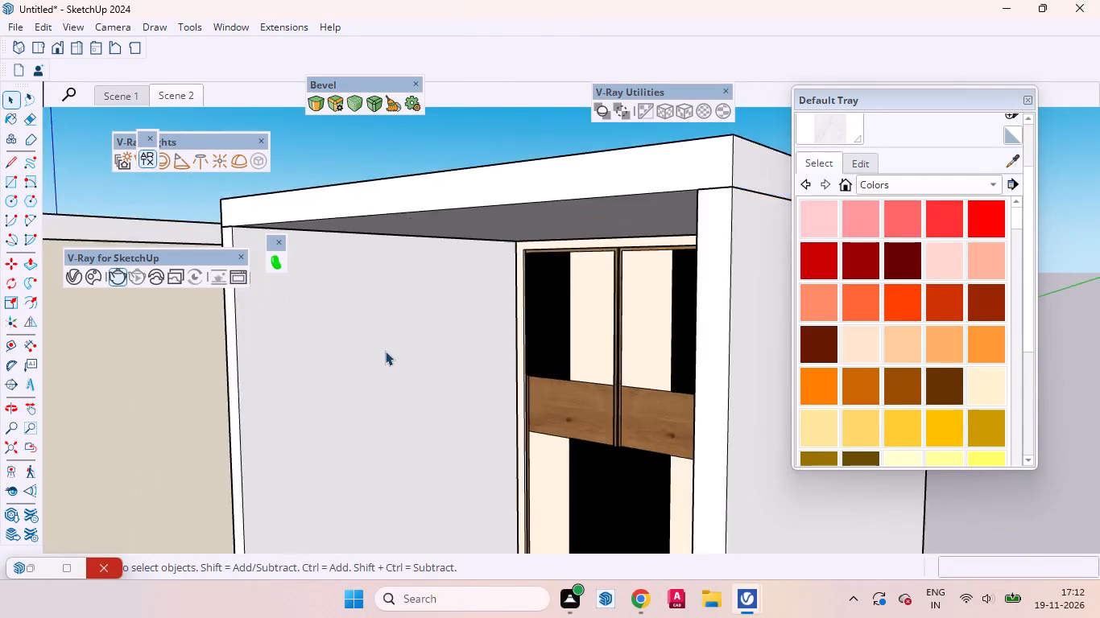
scroll(385, 351, "up", 3)
middle_click_drag(457, 362, 478, 339)
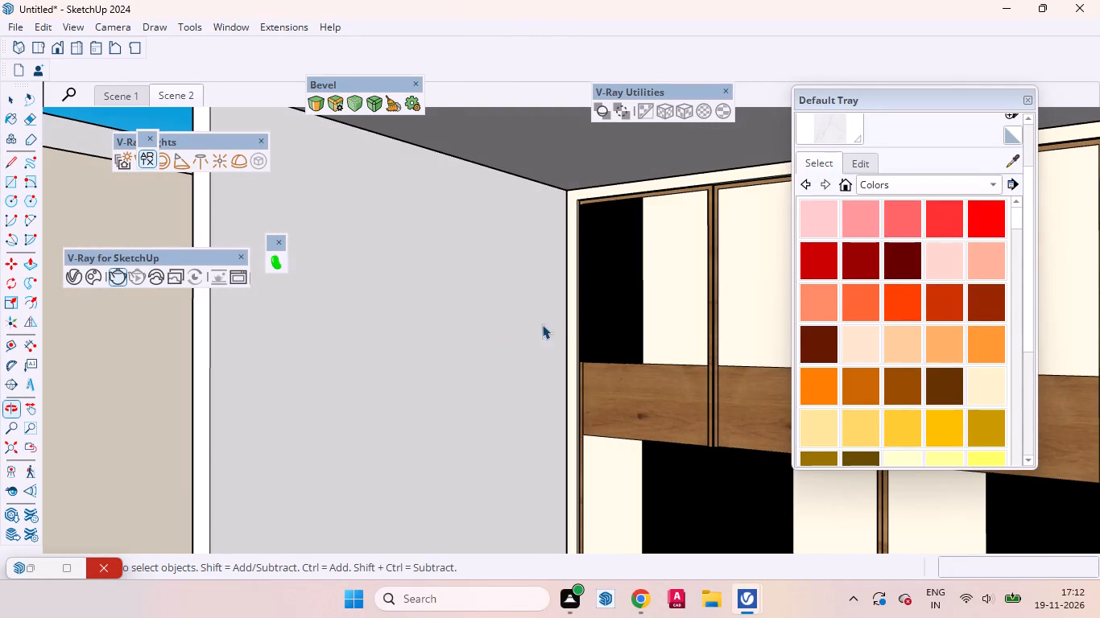
scroll(539, 328, "down", 8)
middle_click_drag(536, 355, 770, 409)
scroll(627, 303, "down", 5)
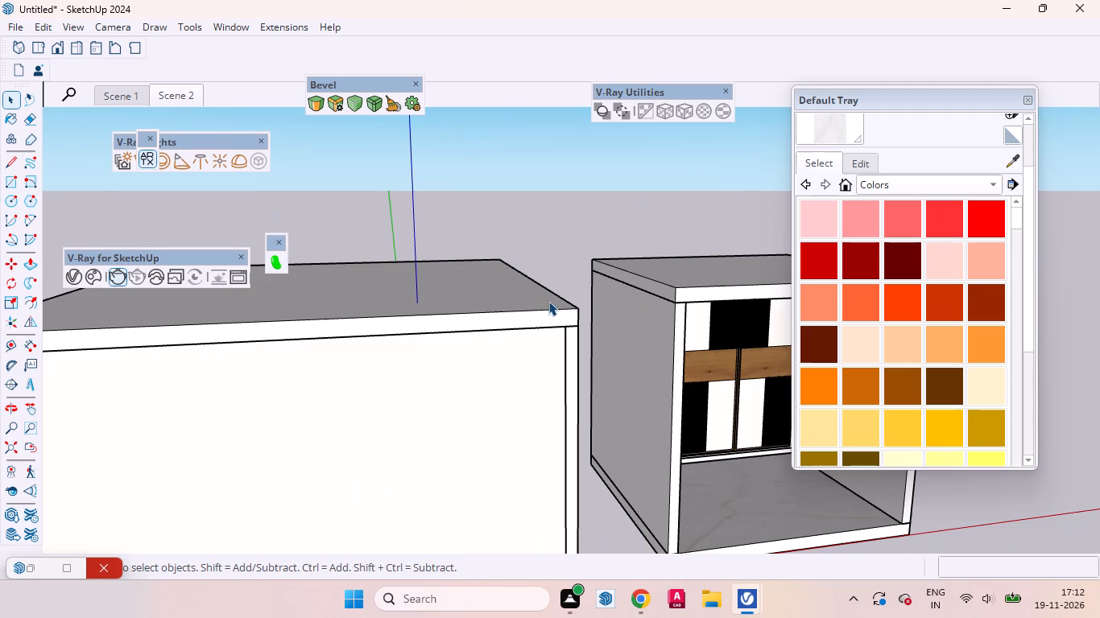
scroll(548, 301, "down", 2)
scroll(496, 244, "down", 6)
scroll(664, 364, "up", 2)
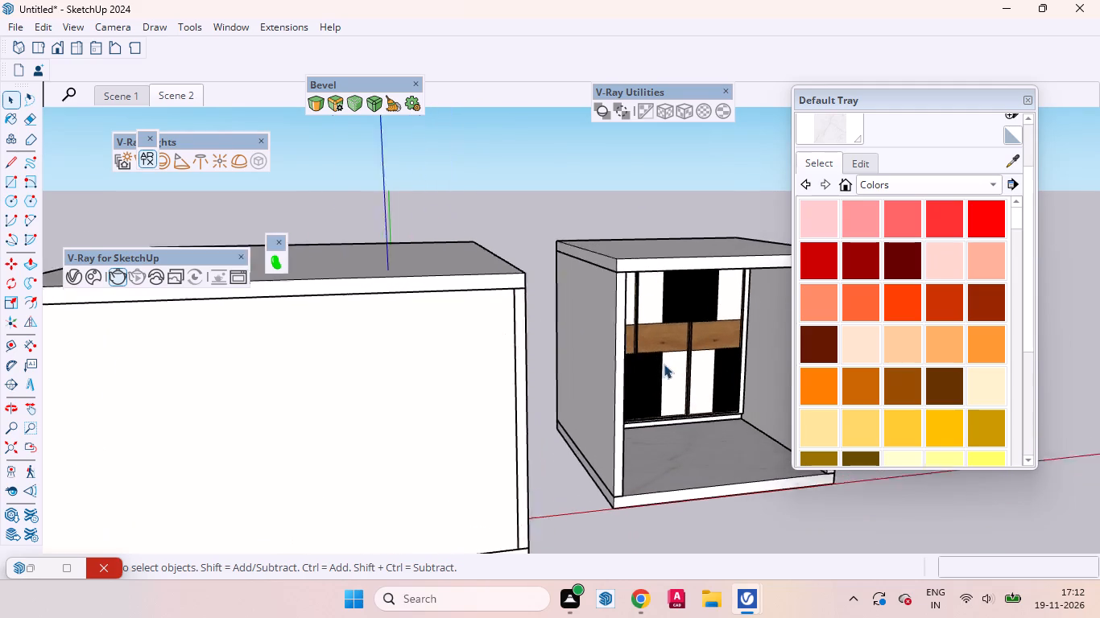
scroll(664, 364, "up", 1)
scroll(437, 325, "down", 4)
scroll(636, 343, "up", 7)
scroll(385, 305, "down", 7)
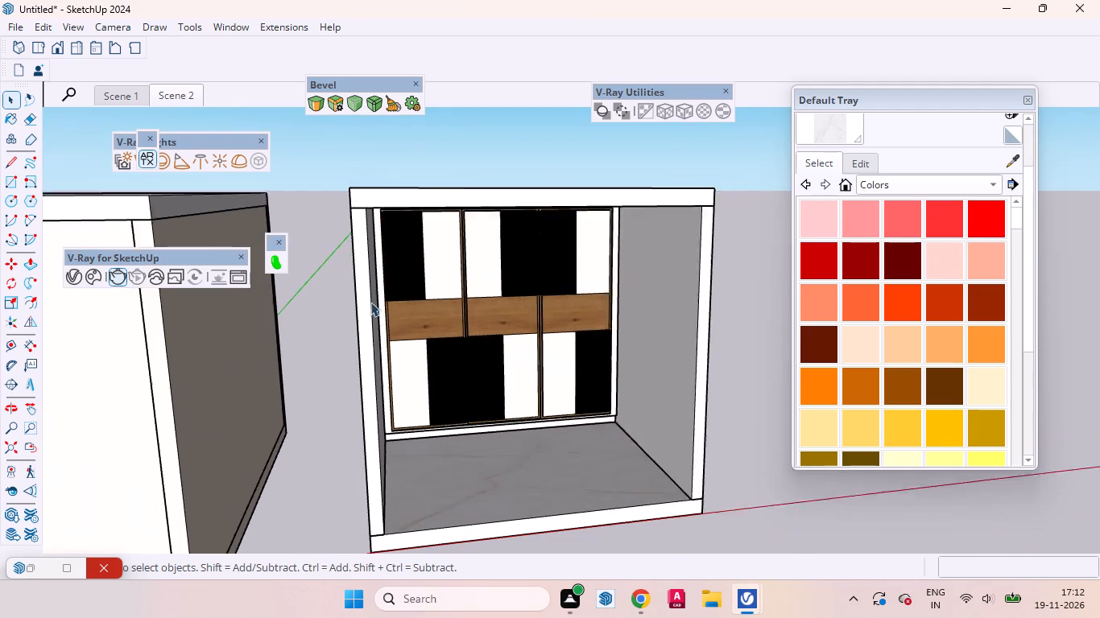
scroll(370, 302, "down", 1)
Place two vertical guides on the right side wall, about 2' from the wardrobe's front edge and 3' beyond the first.
middle_click_drag(564, 385, 705, 373)
scroll(586, 315, "up", 8)
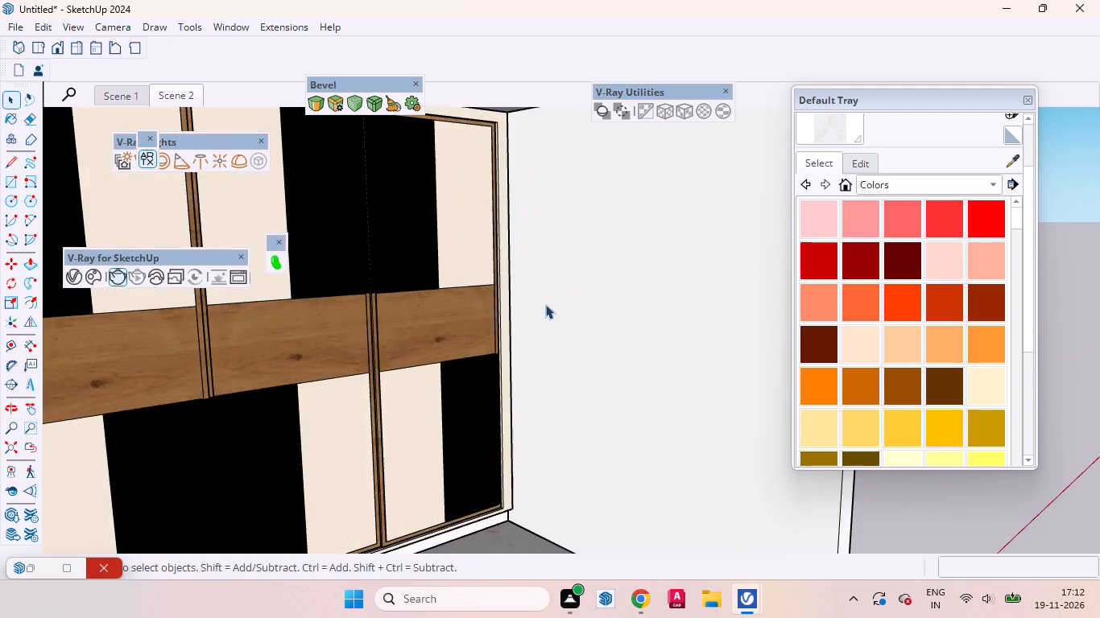
middle_click_drag(565, 310, 551, 296)
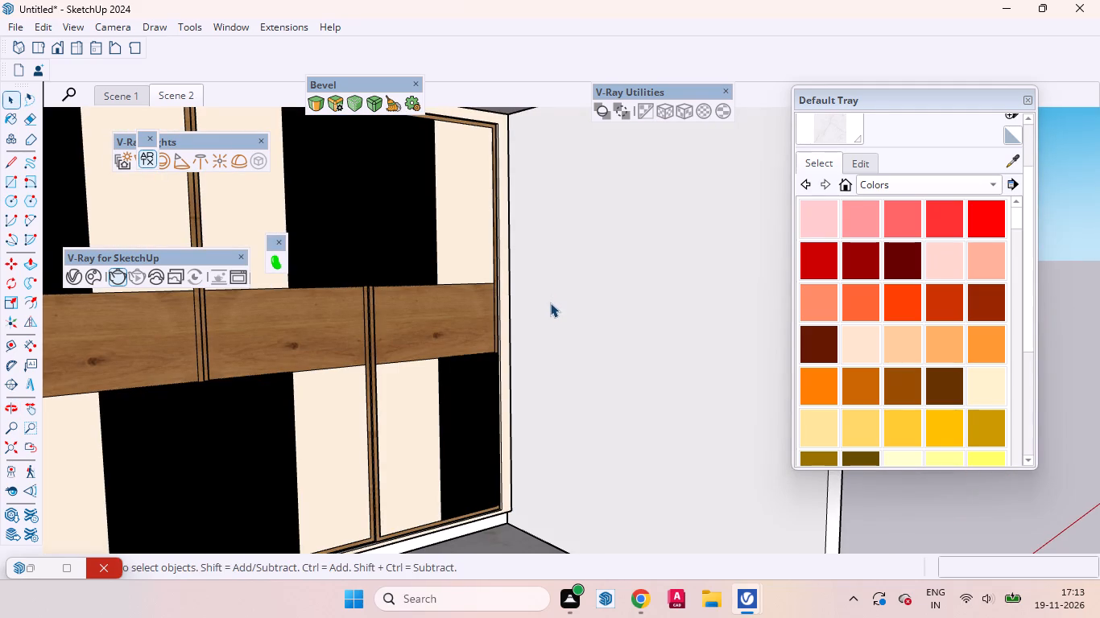
key("t")
left_click(511, 286)
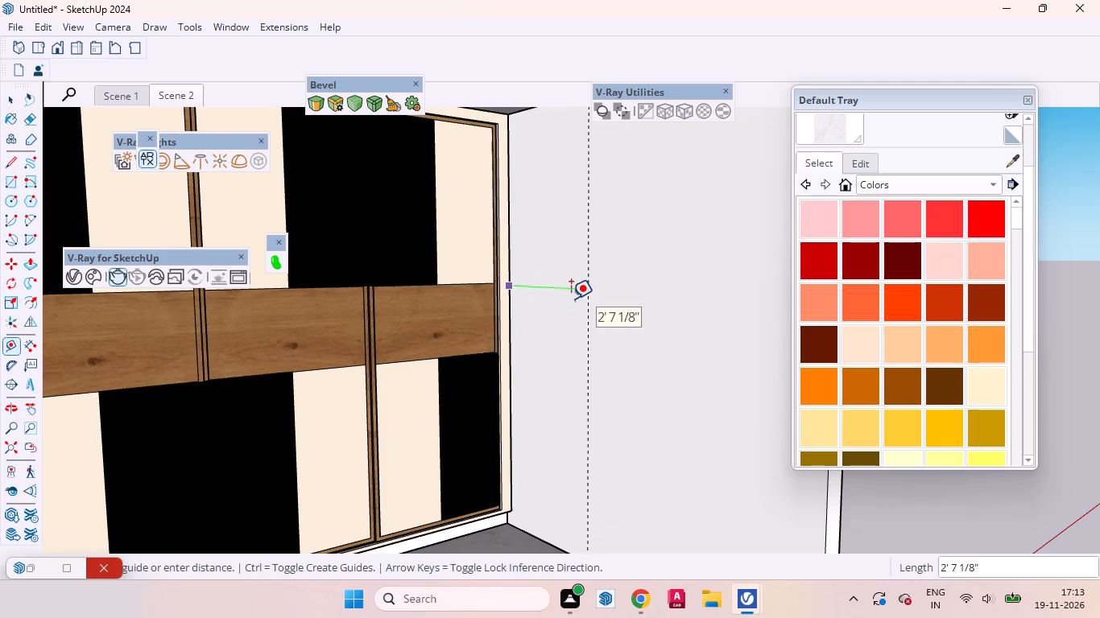
scroll(569, 299, "down", 4)
left_click(569, 299)
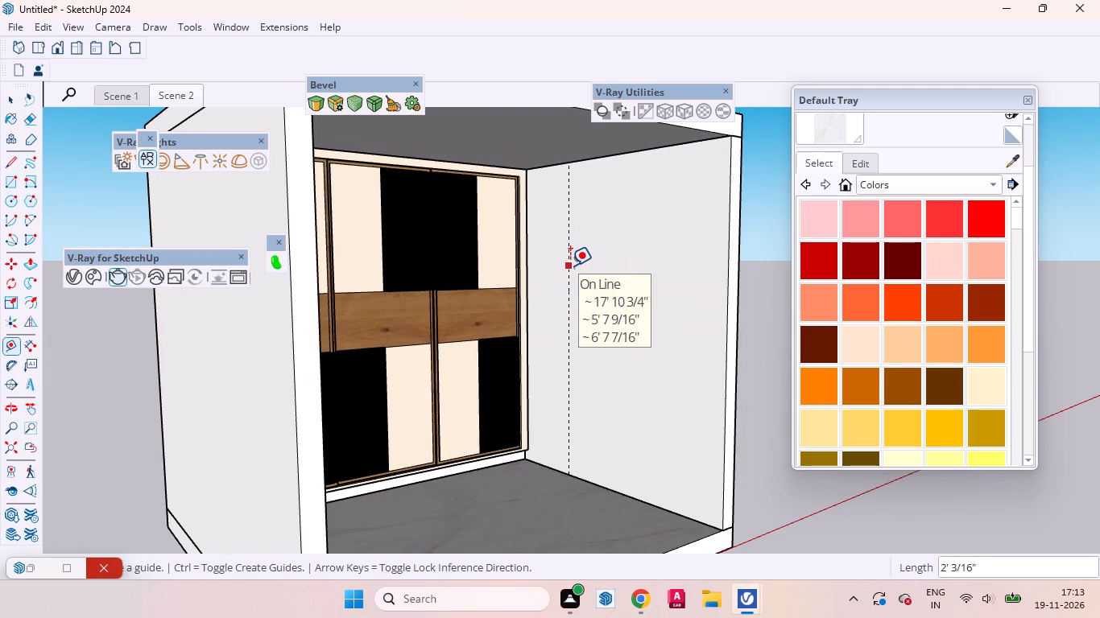
left_click(570, 266)
type("3'")
key("Return")
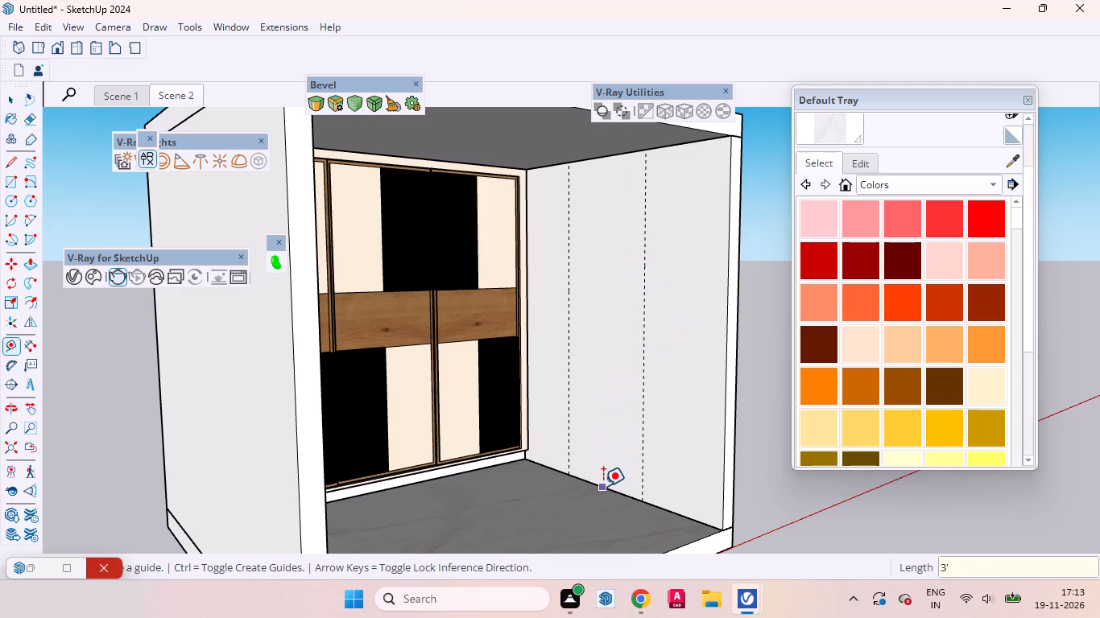
Place two horizontal guides on the same side wall, 3' above the floor edge and about 3' 5" above the first.
left_click(603, 486)
type("3'")
key("Return")
left_click(612, 379)
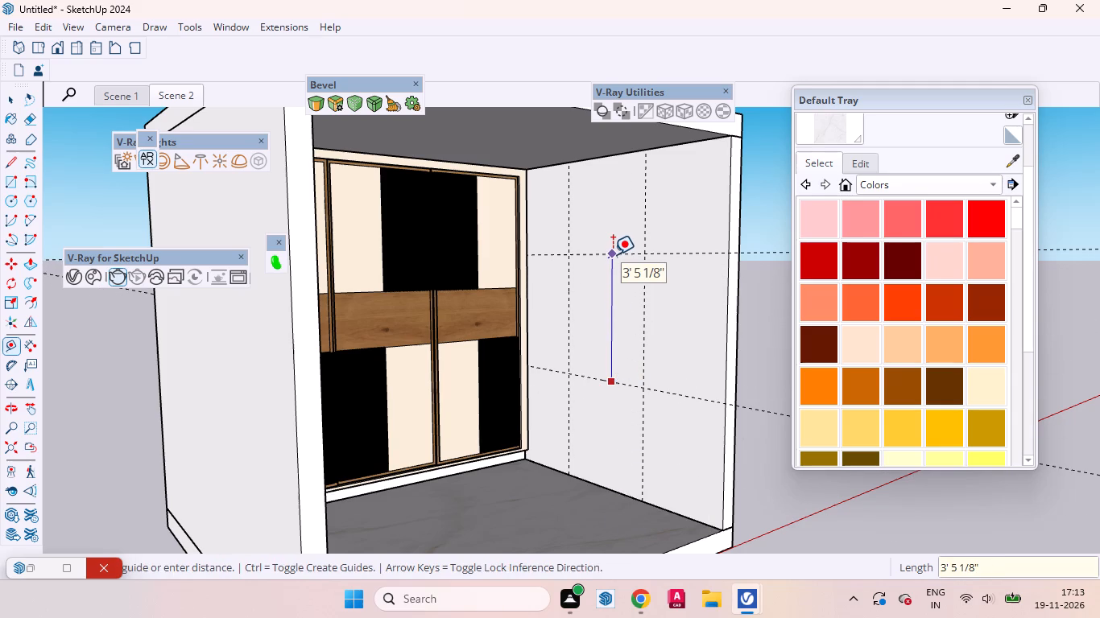
left_click(613, 254)
key("space")
Start a new empty group and draw a rectangle 3' wide and about 3' 5" high between the side-wall guides.
scroll(569, 337, "down", 3)
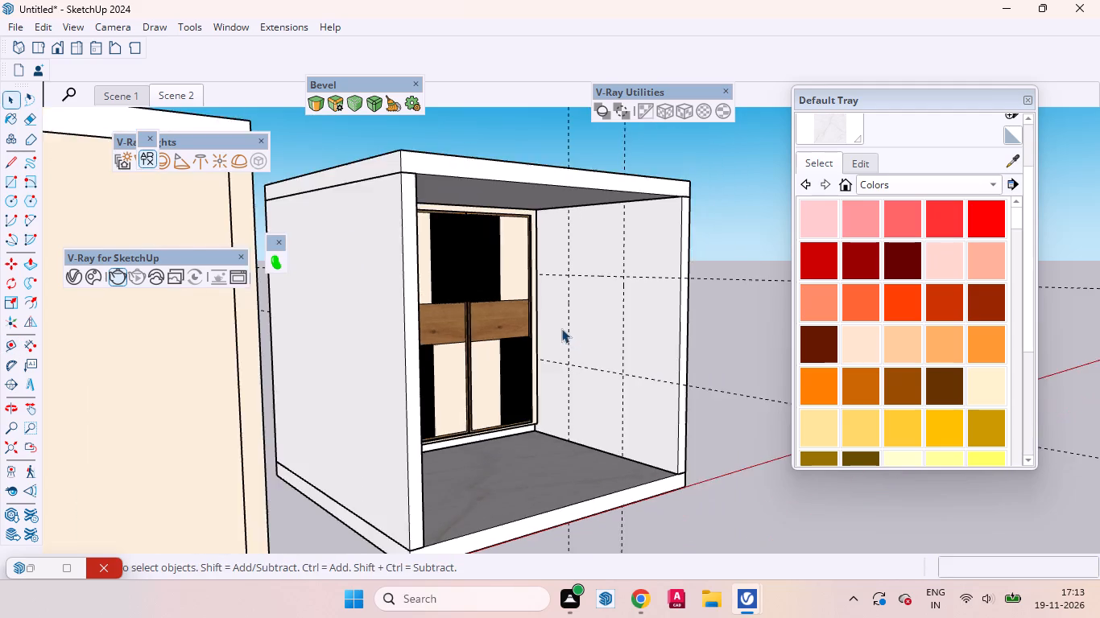
scroll(561, 328, "down", 2)
middle_click_drag(589, 357, 624, 417)
scroll(573, 363, "down", 8)
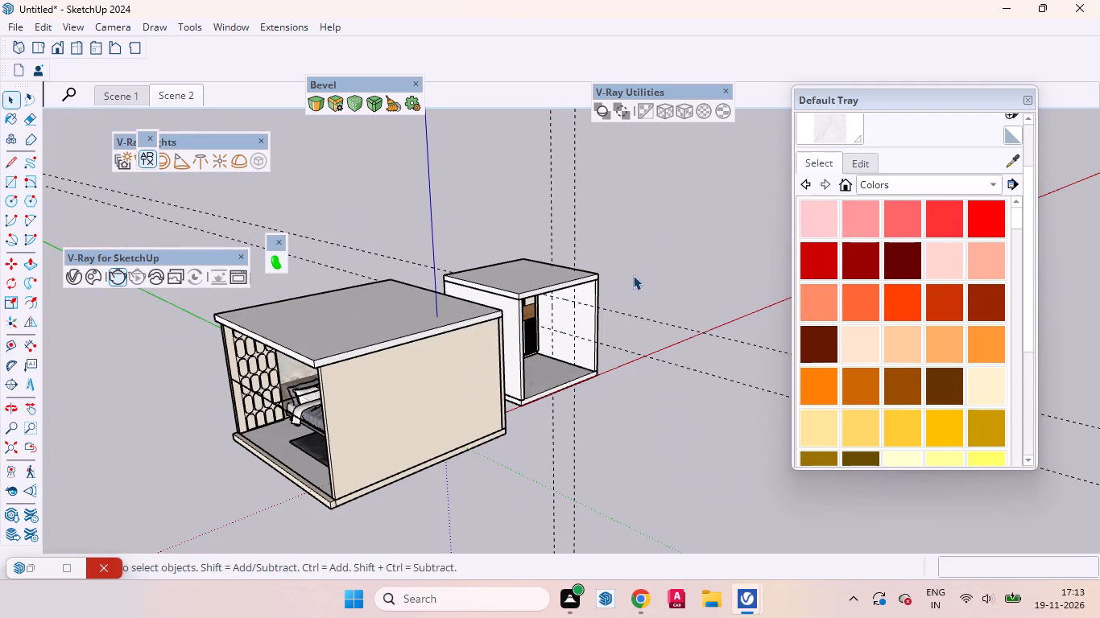
right_click(633, 275)
left_click(676, 318)
scroll(575, 327, "up", 12)
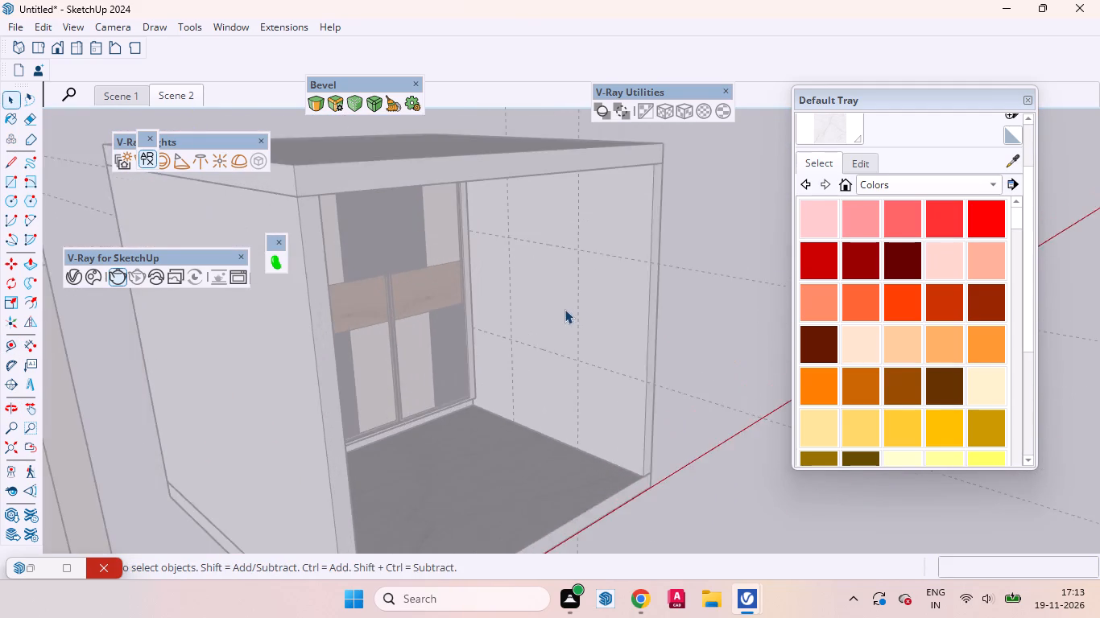
scroll(564, 309, "up", 2)
key("r")
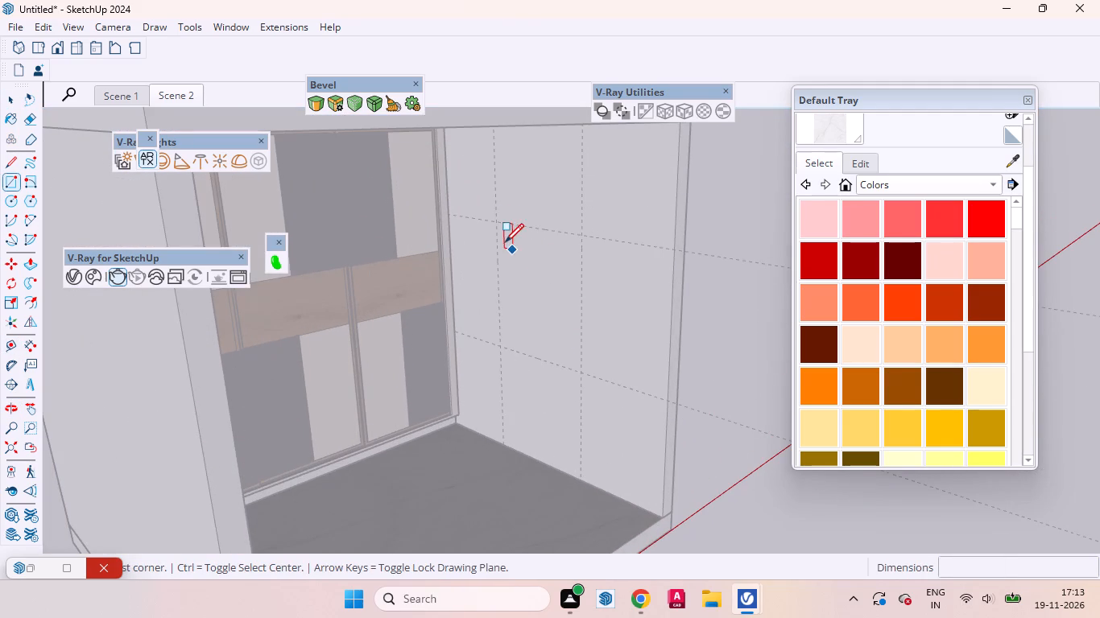
left_click(498, 225)
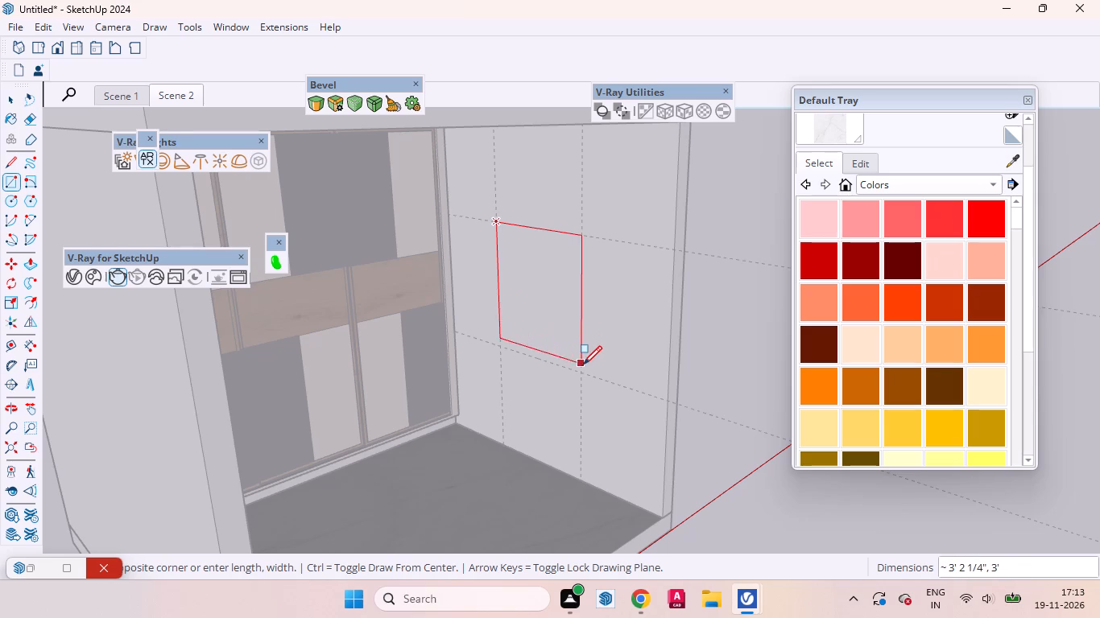
left_click(583, 371)
Extrude the side-wall rectangle 30 mm into a panel.
key("p")
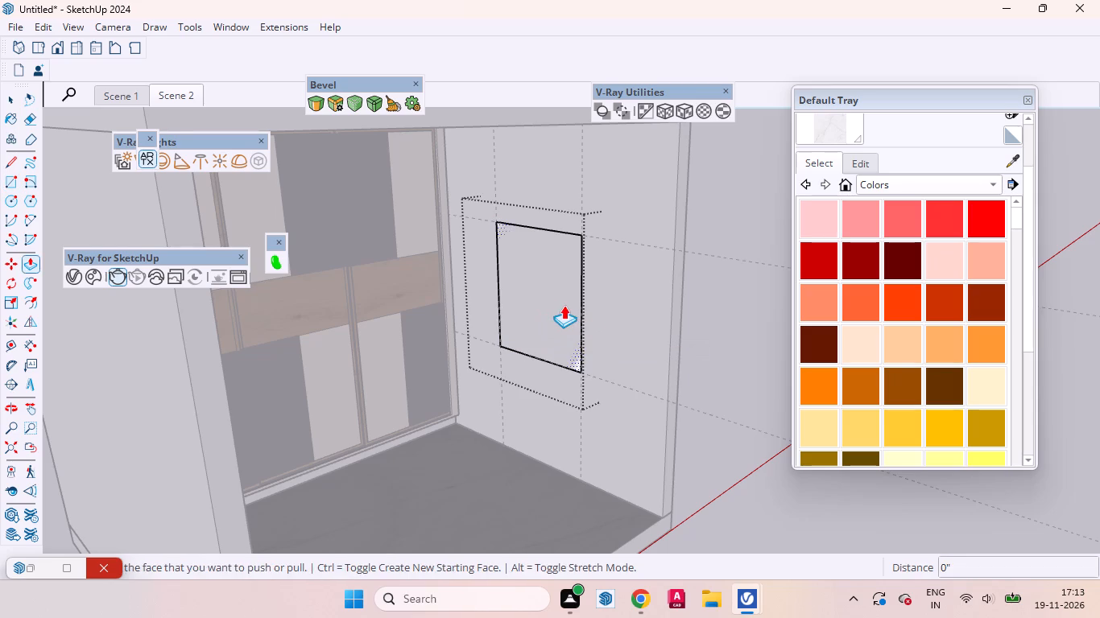
left_click(564, 305)
type("30mm")
key("Return")
key("space")
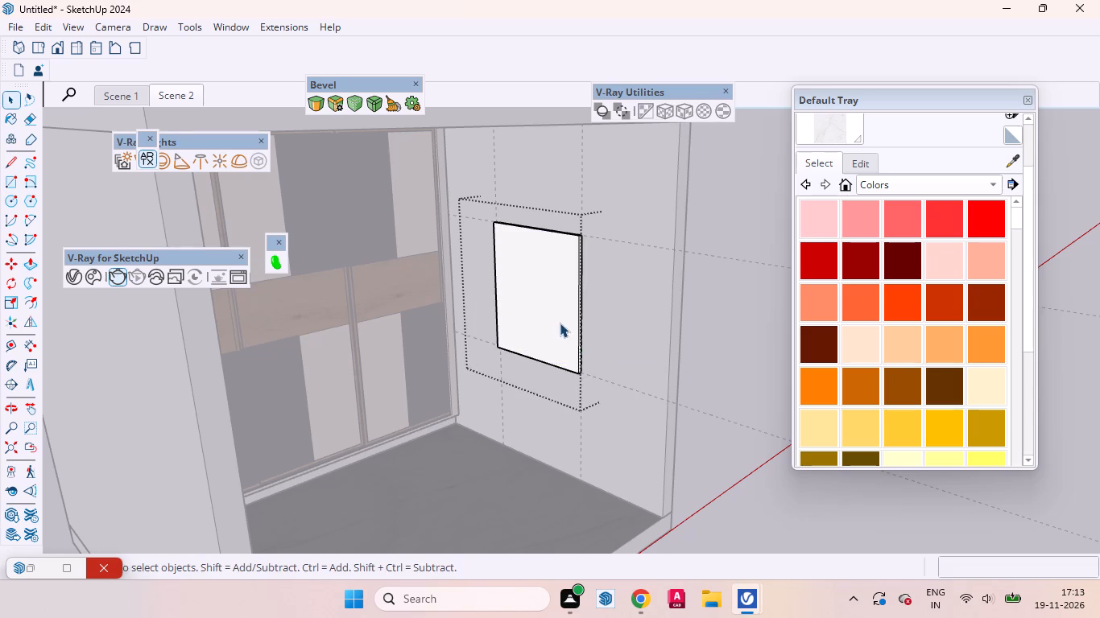
Offset the outline of the wall panel's front face 18 mm inward for a frame border.
scroll(544, 294, "up", 7)
left_click(548, 299)
middle_click_drag(529, 289, 556, 290)
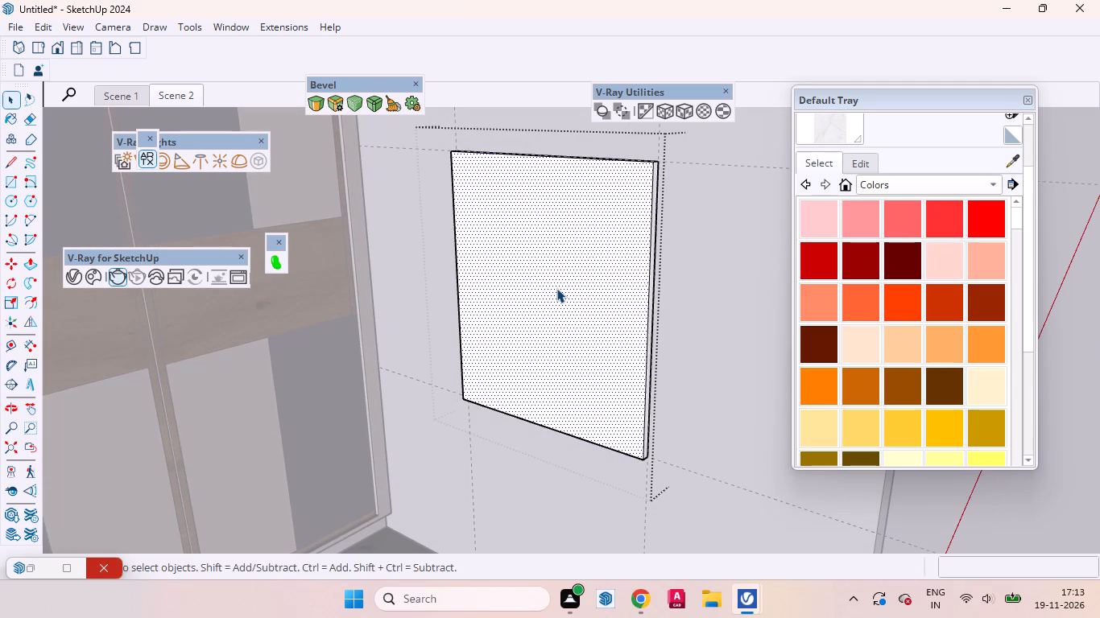
key("f")
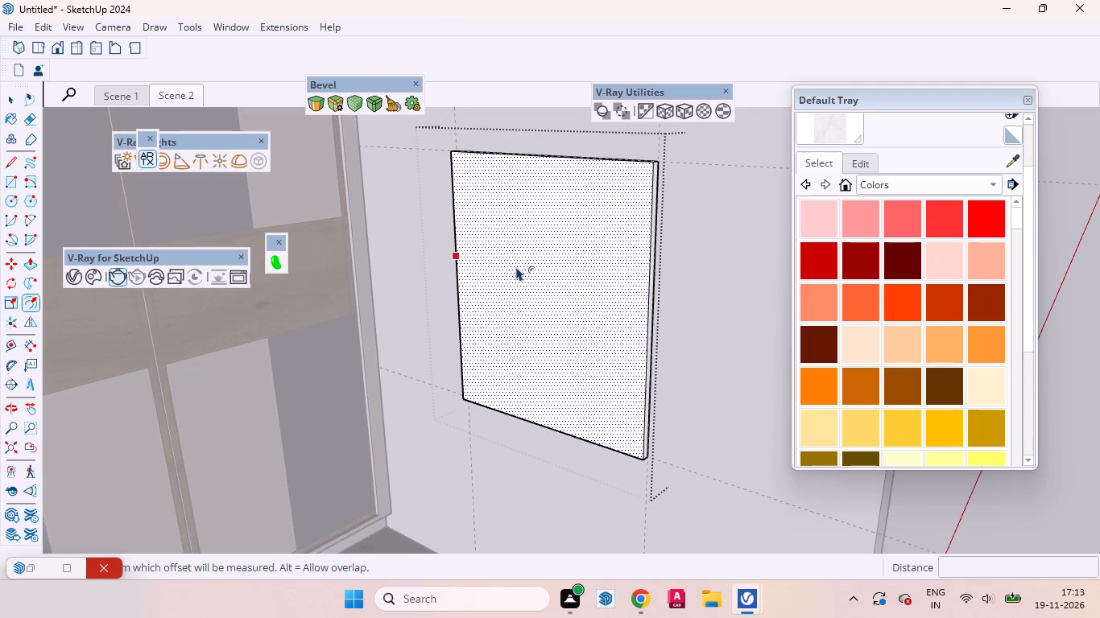
left_click(516, 266)
type("18mm")
key("Return")
key("space")
Push/Pull the inner face of the framed wall panel by 3 mm.
left_click(565, 276)
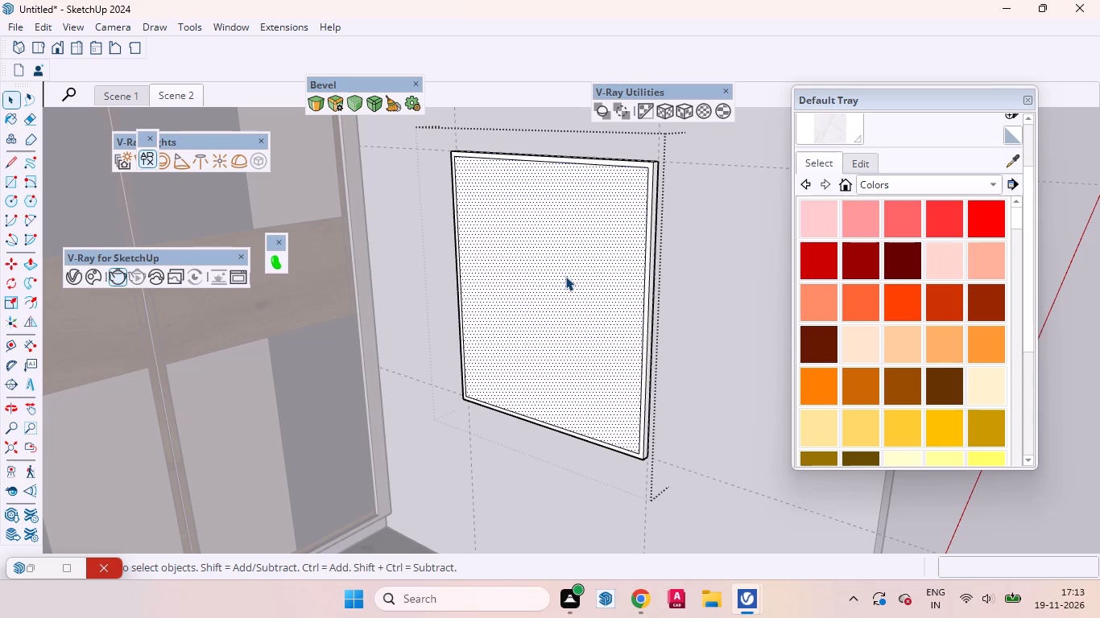
middle_click_drag(606, 271, 554, 282)
scroll(558, 268, "up", 3)
key("p")
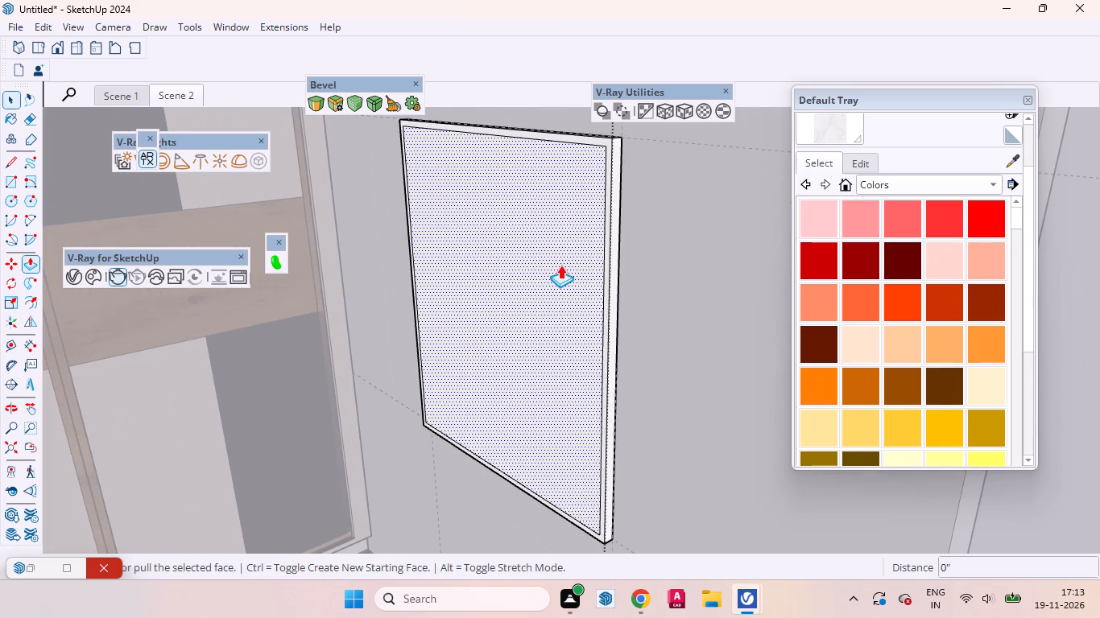
left_click(560, 265)
type("3mm")
key("Return")
key("space")
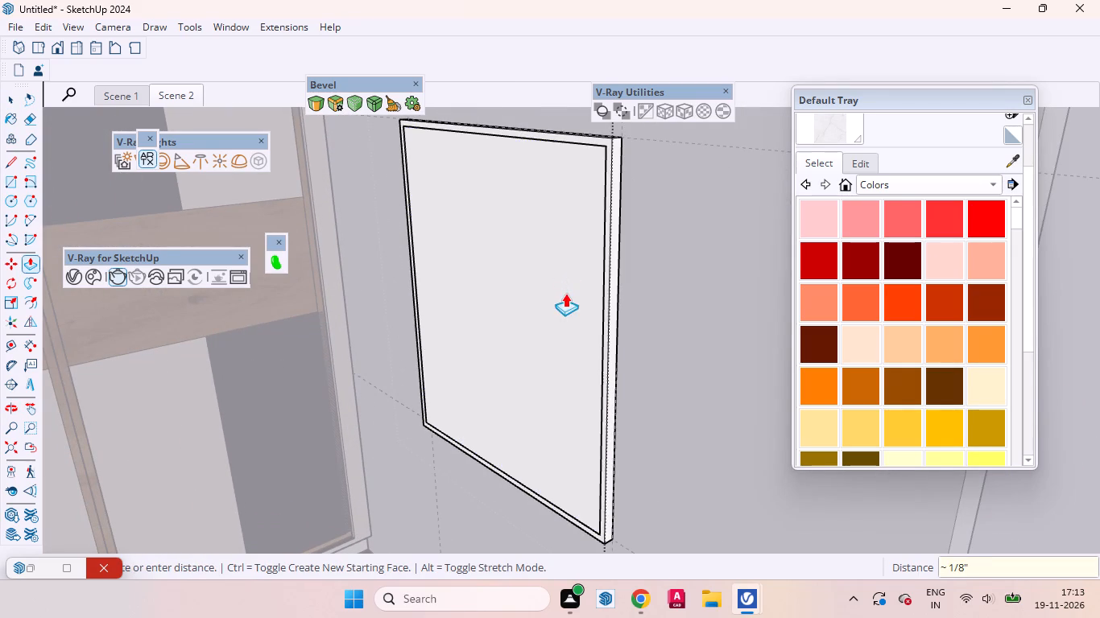
Create a new material textured with the cracked-face portrait image 6740b89da3072ccef2f1e7ecbee57dfd from the Downloads folder.
scroll(976, 161, "up", 4)
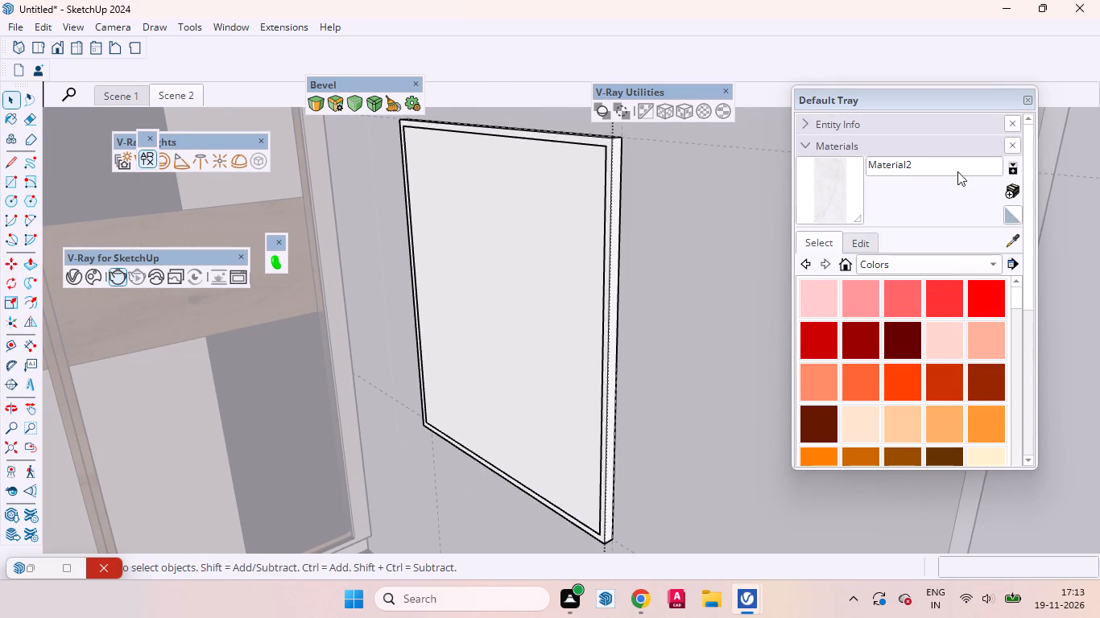
left_click(1010, 189)
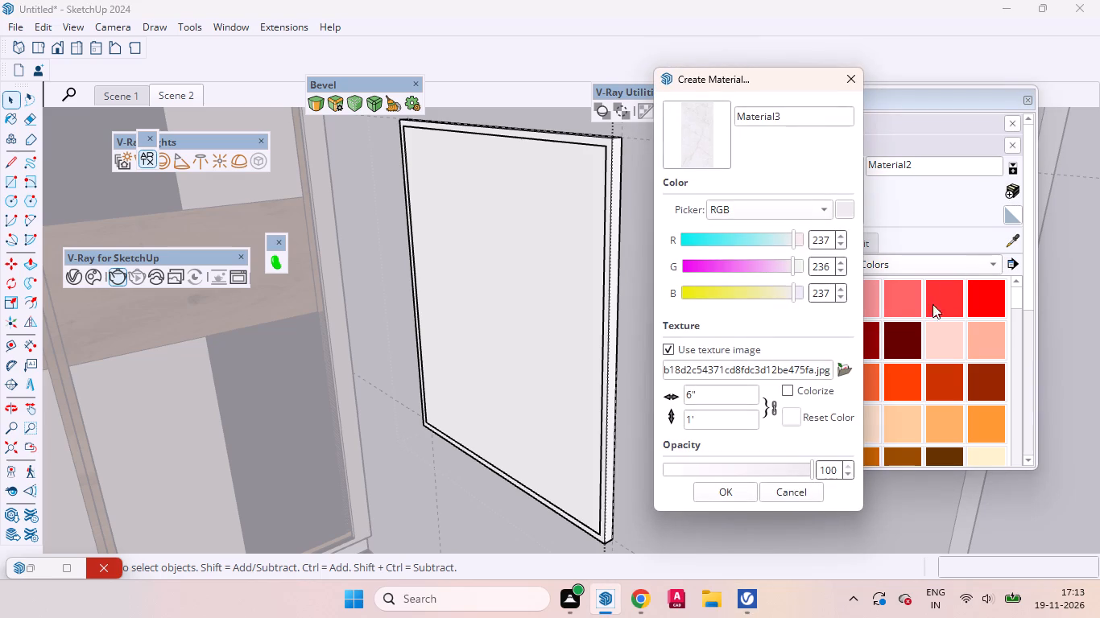
left_click(844, 371)
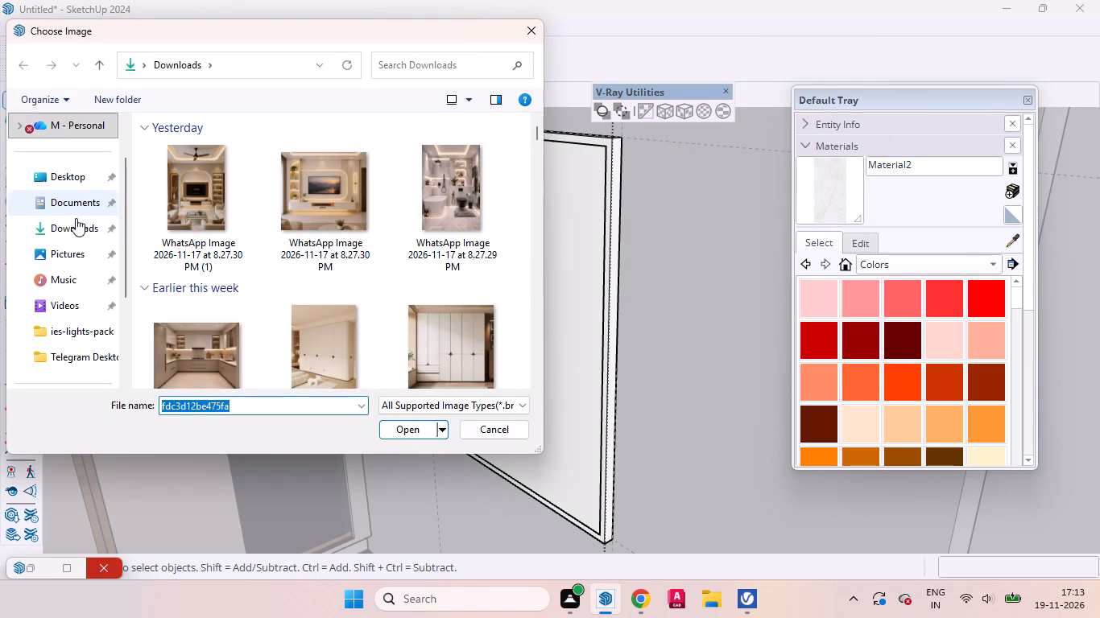
left_click(76, 225)
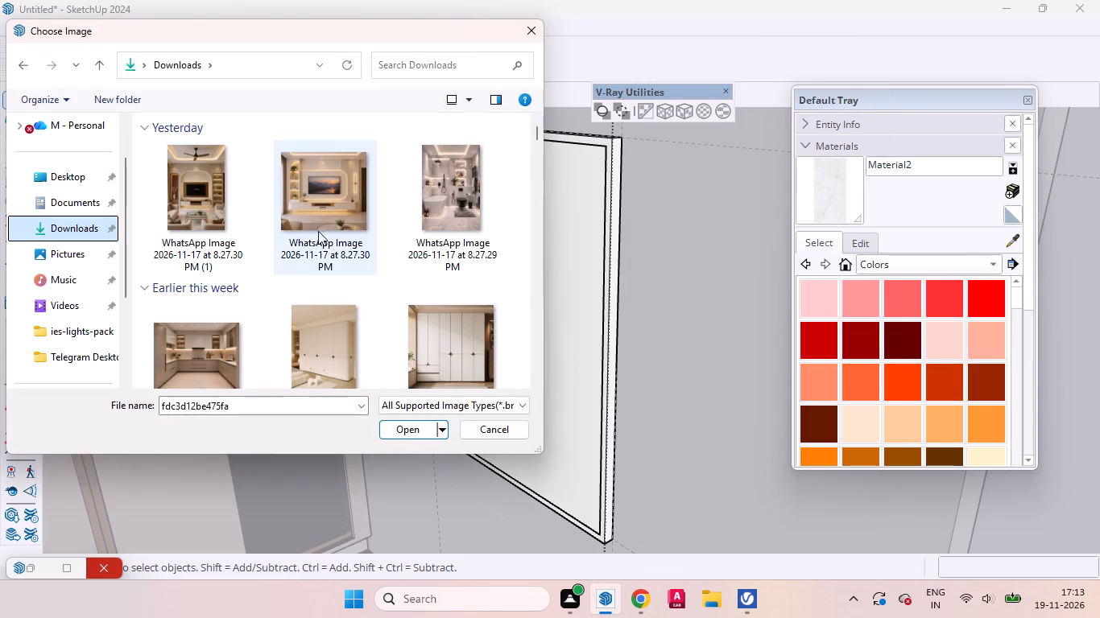
scroll(300, 249, "down", 6)
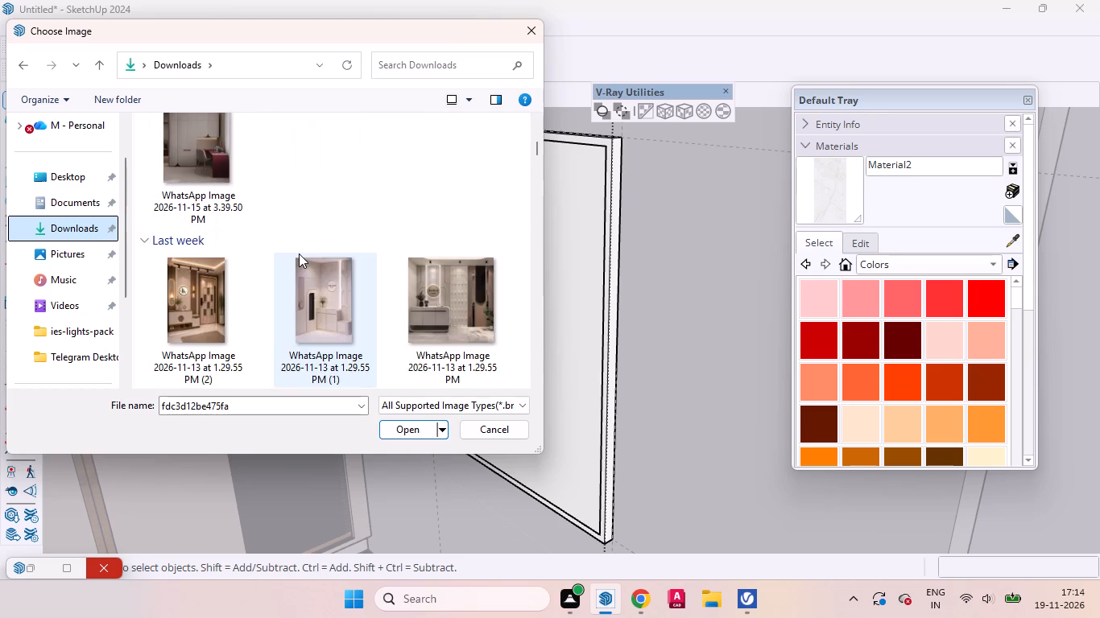
scroll(299, 253, "down", 2)
scroll(299, 253, "up", 1)
scroll(299, 253, "down", 2)
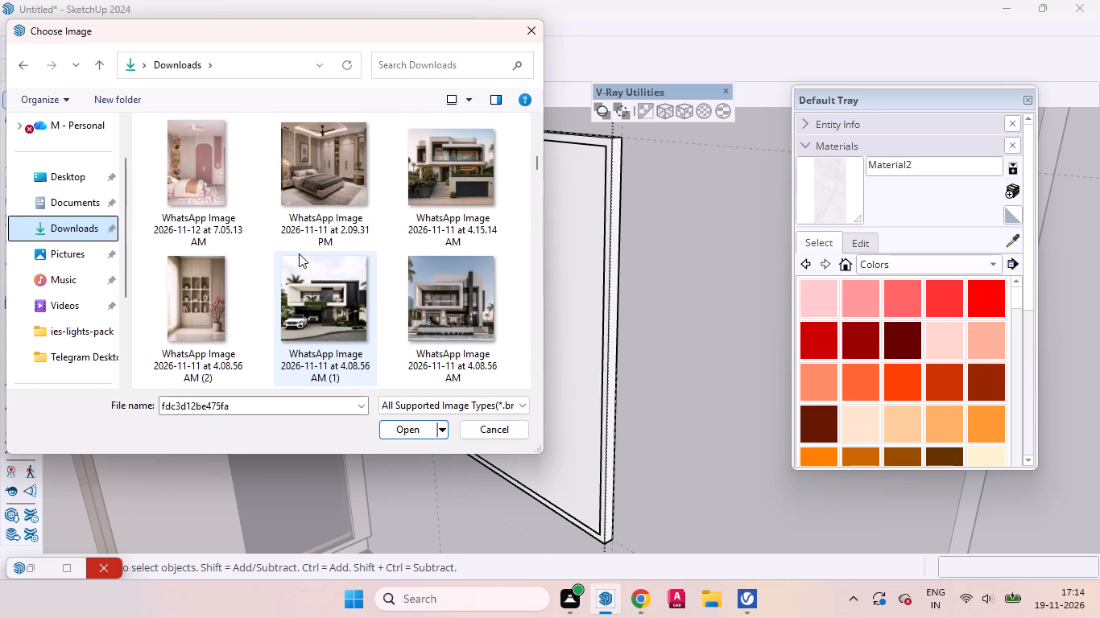
scroll(299, 253, "down", 6)
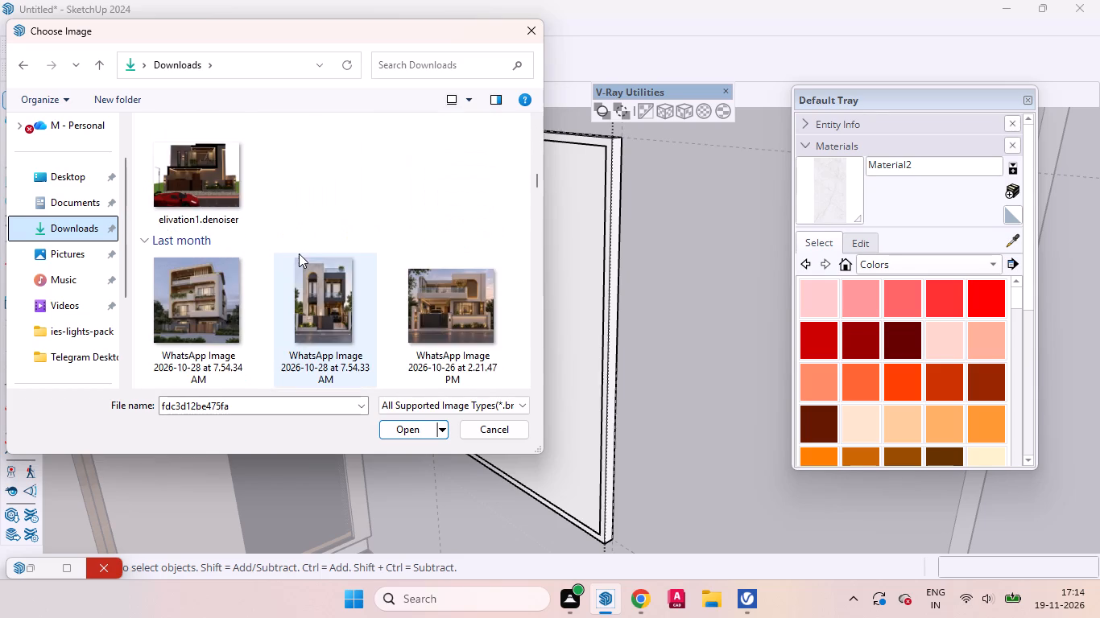
scroll(299, 253, "down", 4)
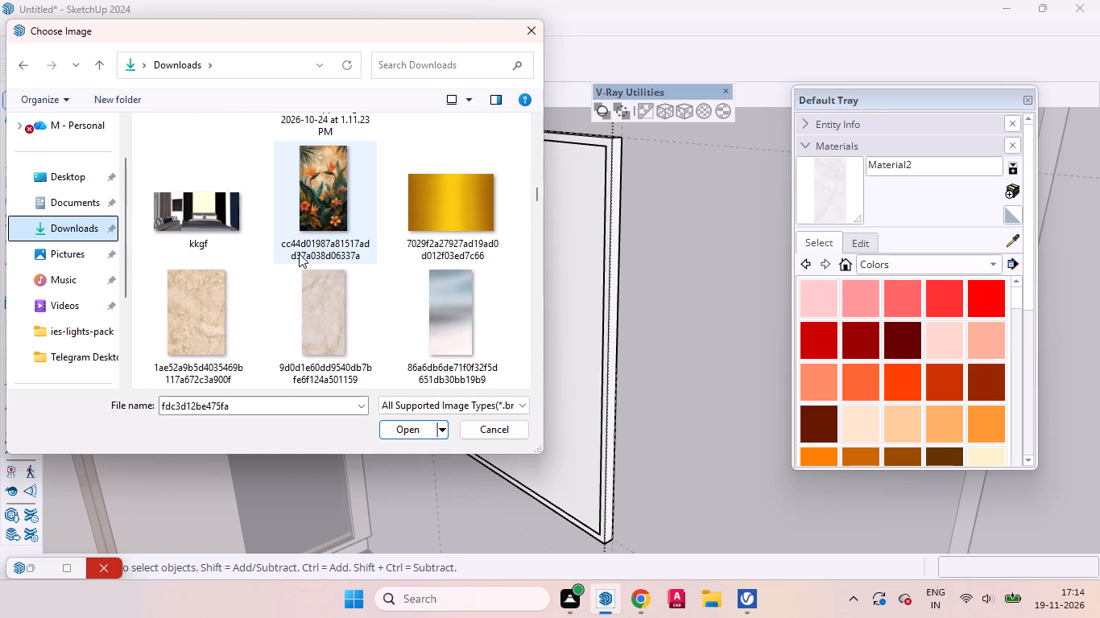
scroll(299, 253, "up", 1)
scroll(299, 253, "down", 4)
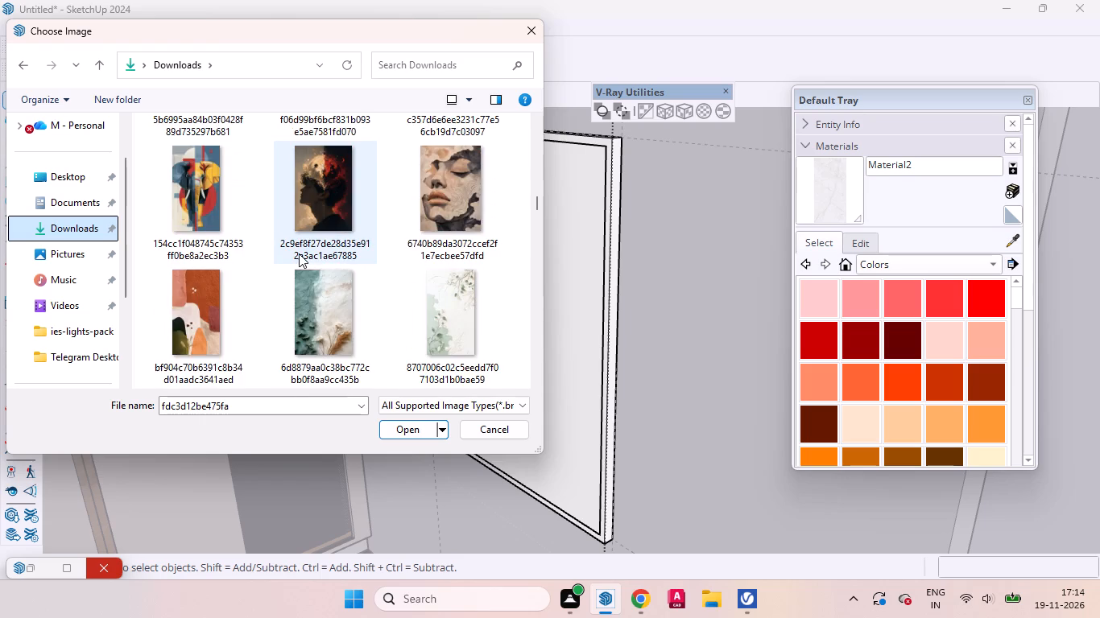
scroll(299, 253, "up", 1)
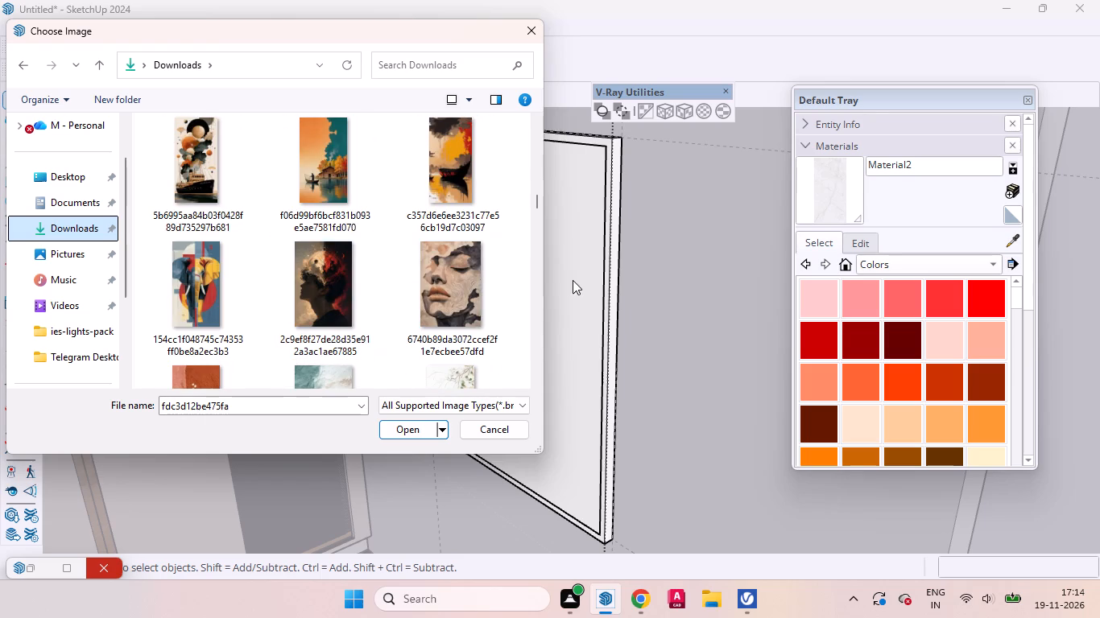
left_click(463, 274)
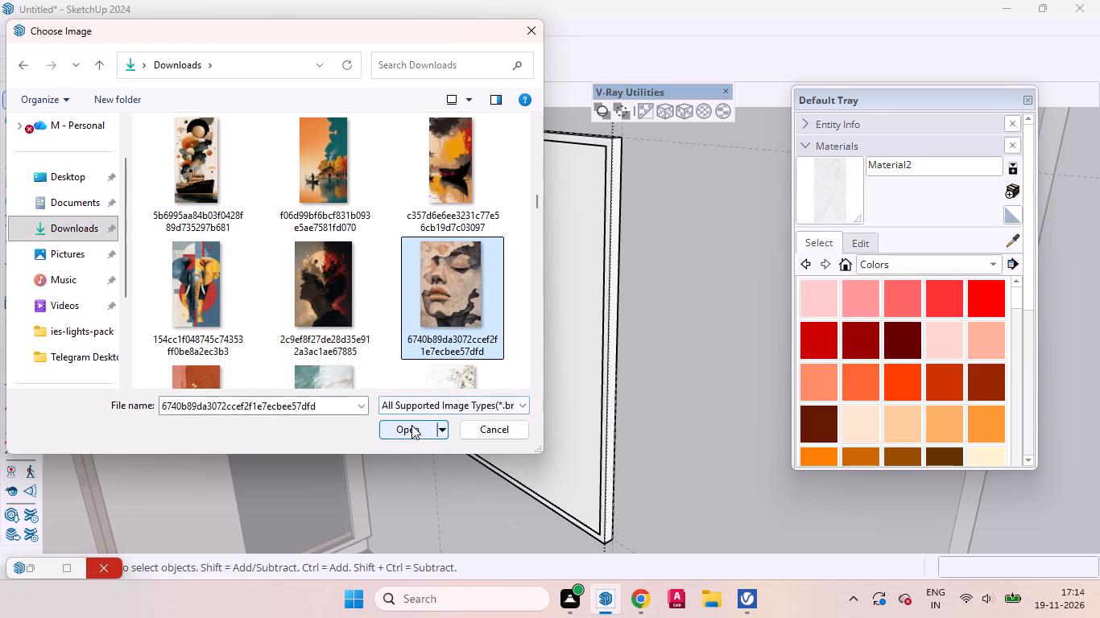
left_click(411, 425)
left_click(719, 490)
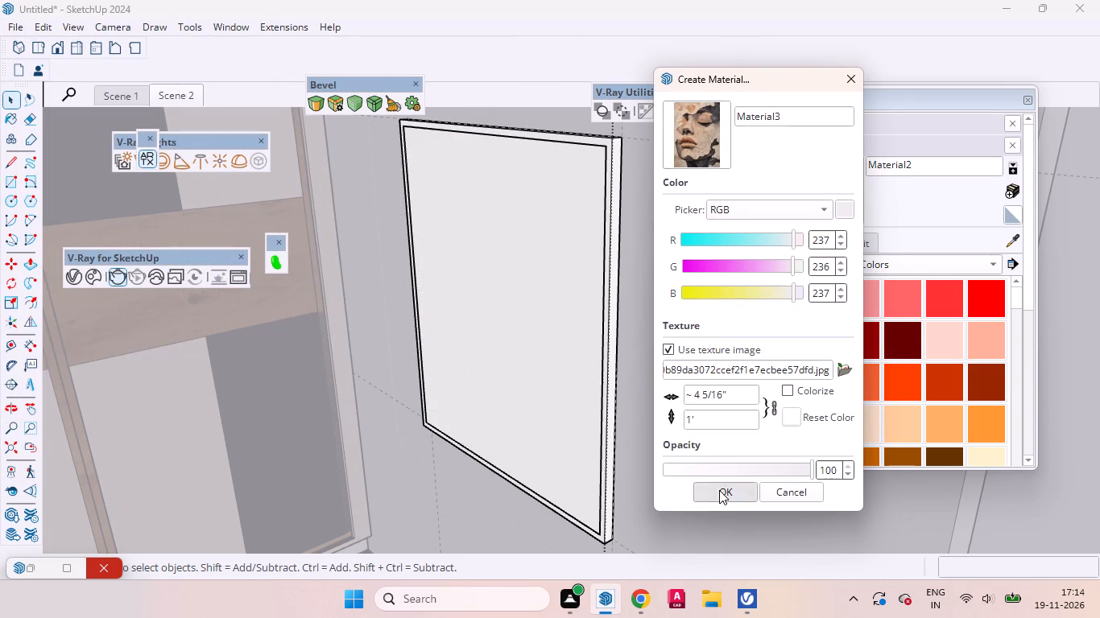
Paint the inner face of the framed wall panel with the new face-portrait material.
left_click(511, 308)
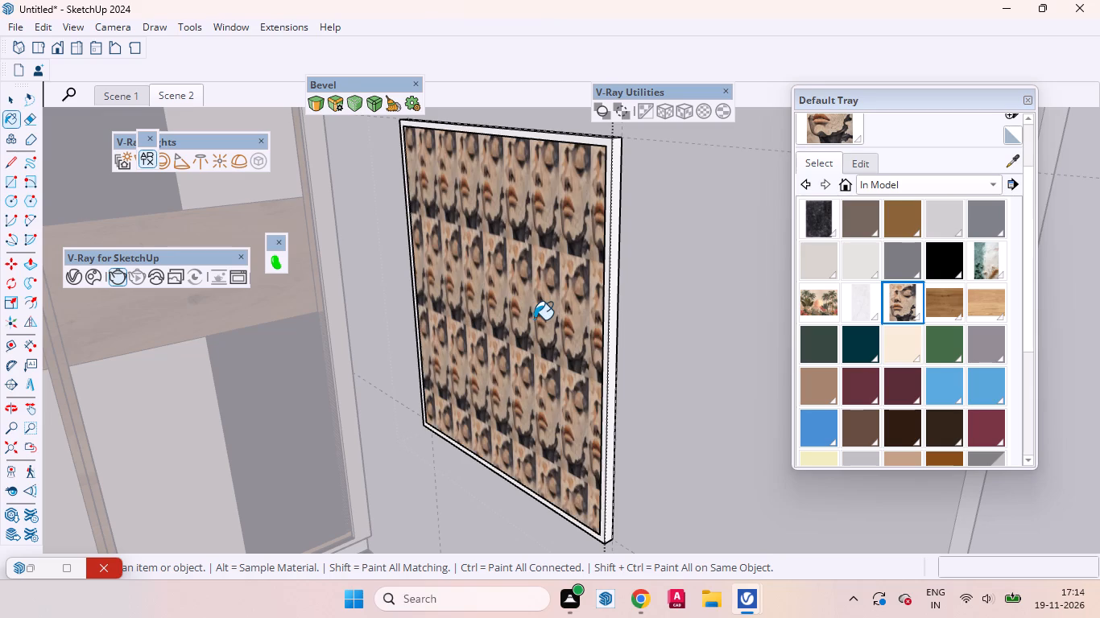
key("space")
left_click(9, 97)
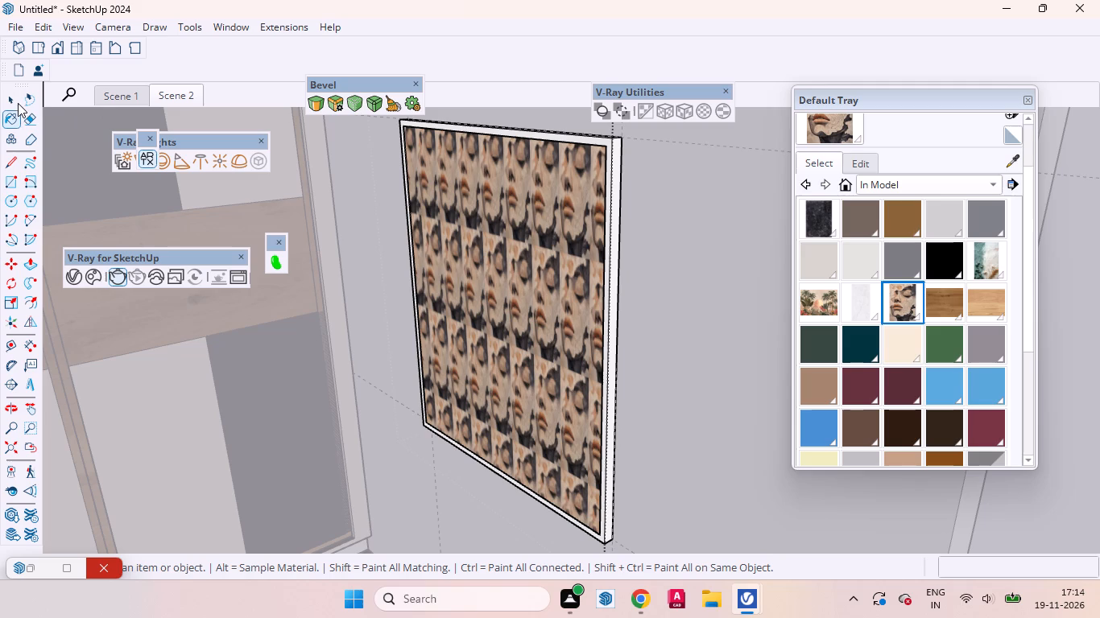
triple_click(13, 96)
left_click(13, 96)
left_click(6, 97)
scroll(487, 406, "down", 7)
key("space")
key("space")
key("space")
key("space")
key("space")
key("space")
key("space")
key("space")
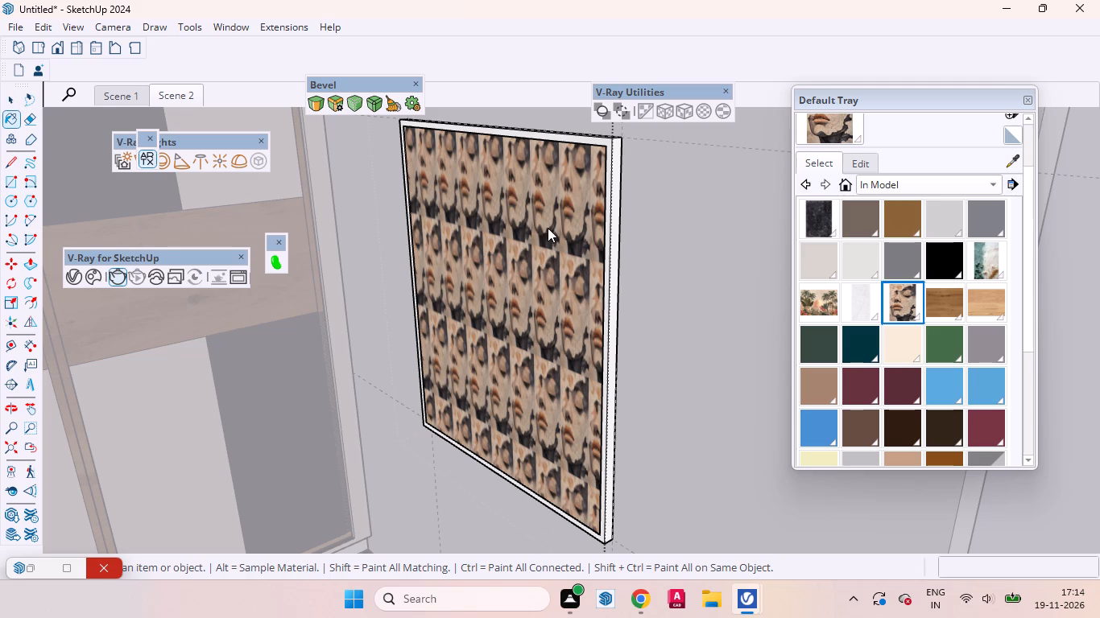
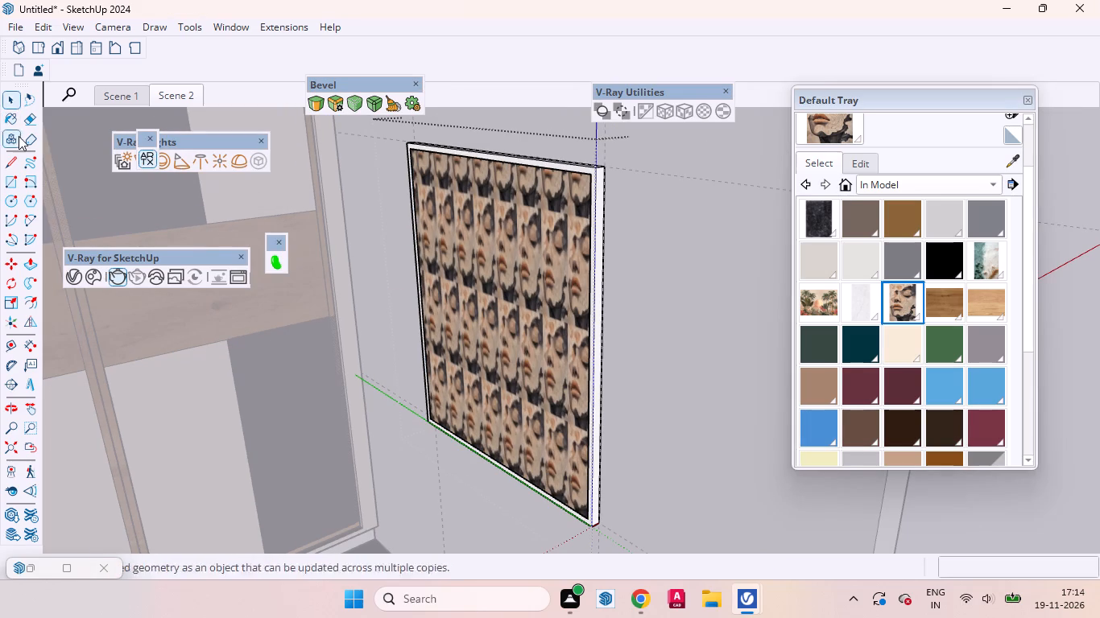
Fit the tiled face-portrait texture to the framed panel's inner face as one full image.
left_click(551, 289)
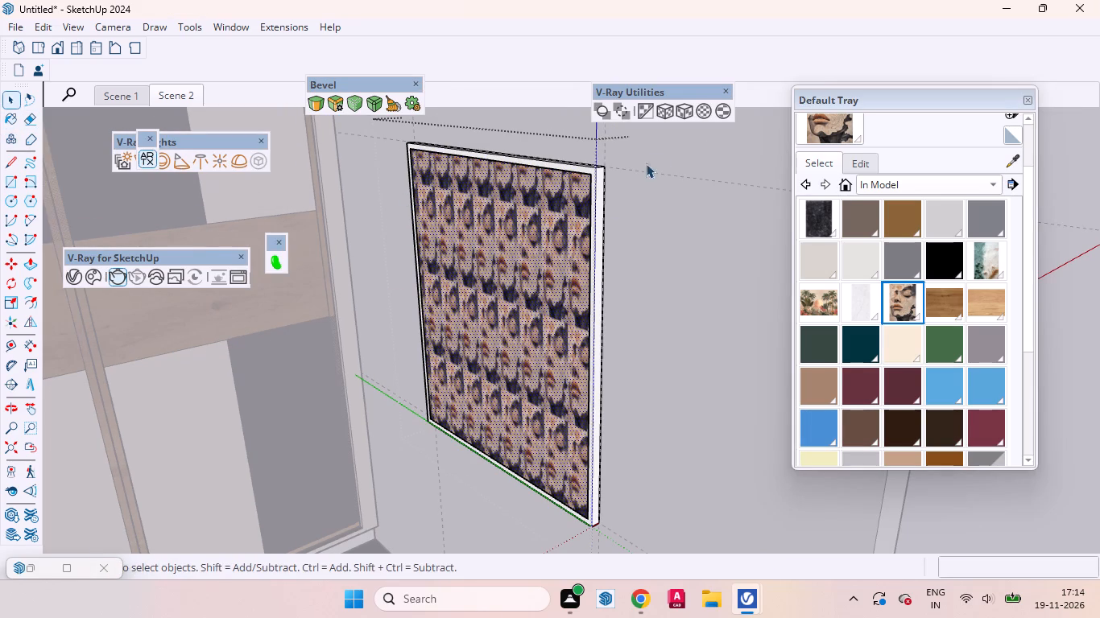
left_click(680, 112)
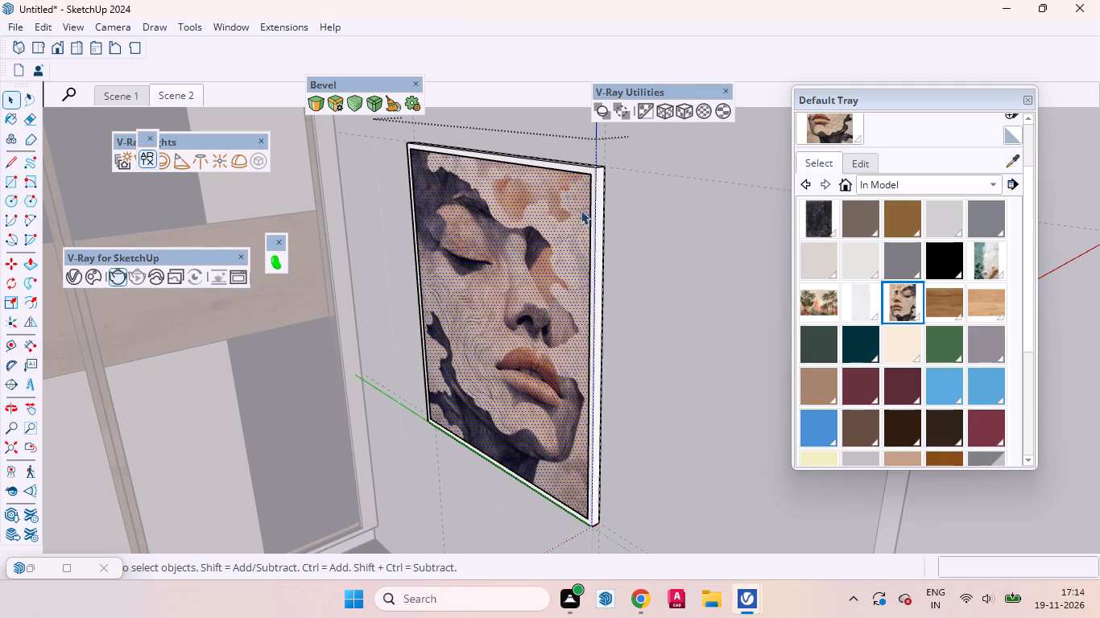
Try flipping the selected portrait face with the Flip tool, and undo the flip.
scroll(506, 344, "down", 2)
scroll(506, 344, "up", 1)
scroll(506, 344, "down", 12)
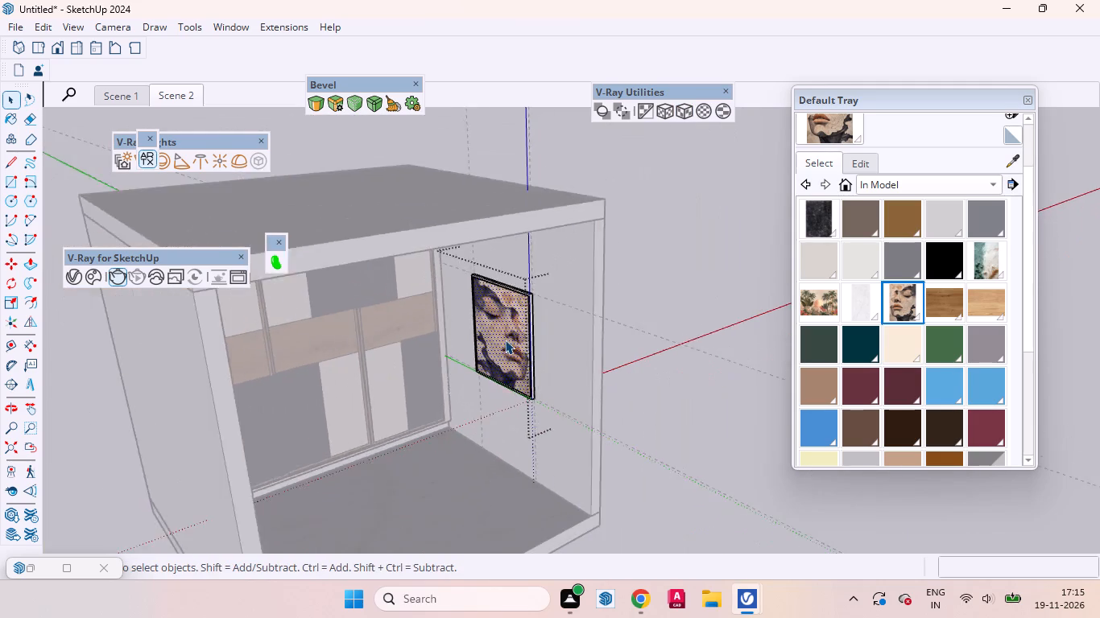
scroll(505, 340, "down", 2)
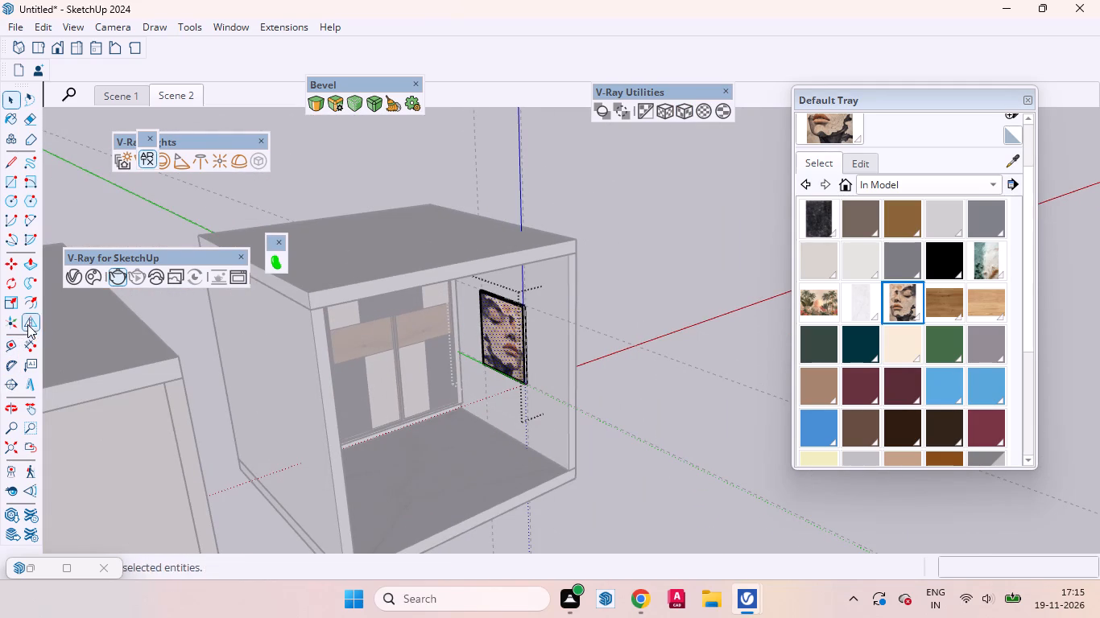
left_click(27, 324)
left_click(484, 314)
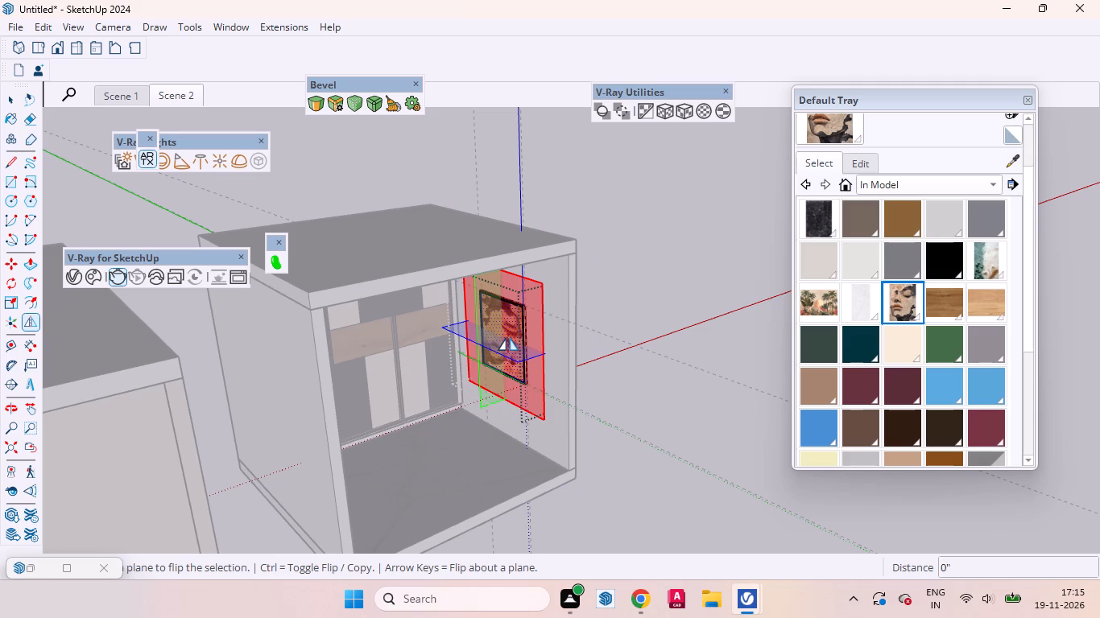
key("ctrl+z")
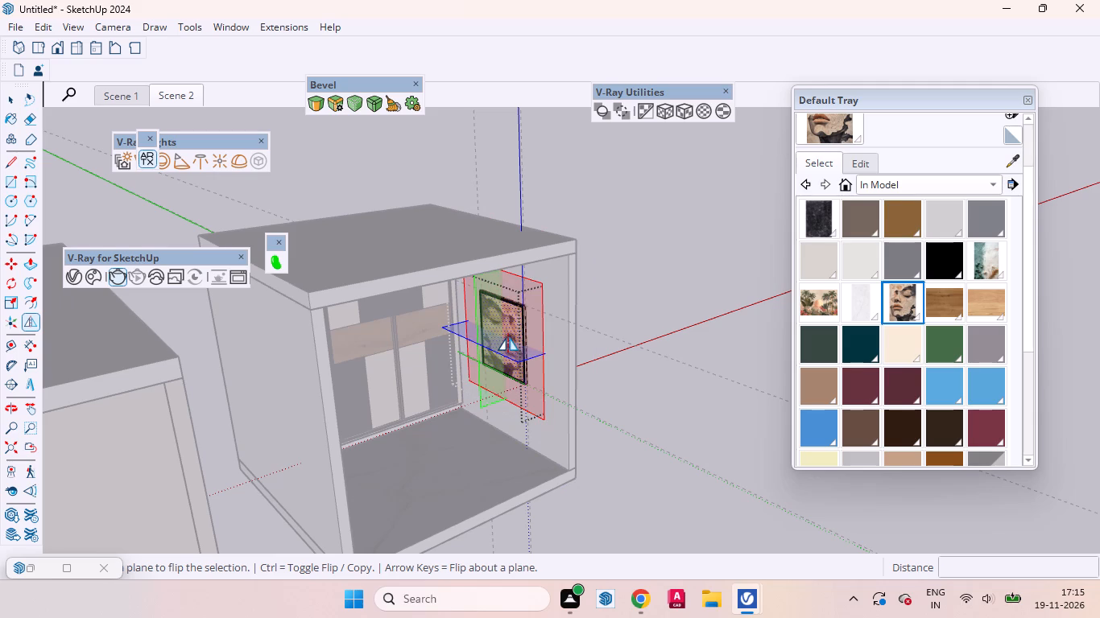
Flip the selected portrait face about the green plane to mirror the image, and leave the panel's editing context.
scroll(468, 280, "up", 7)
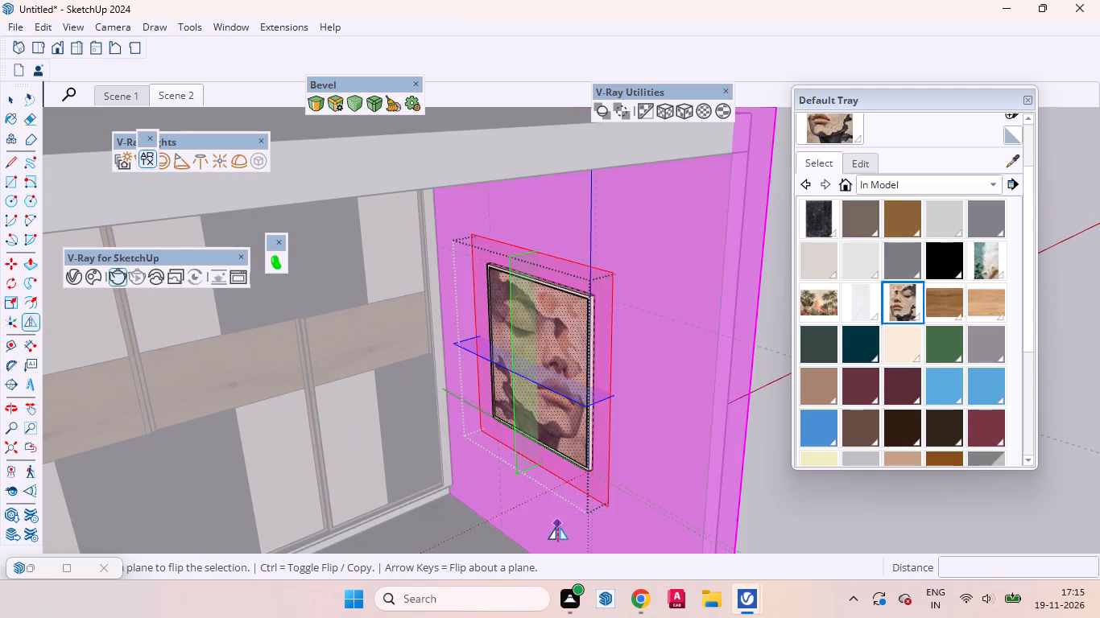
middle_click_drag(544, 464, 352, 406)
scroll(530, 229, "up", 3)
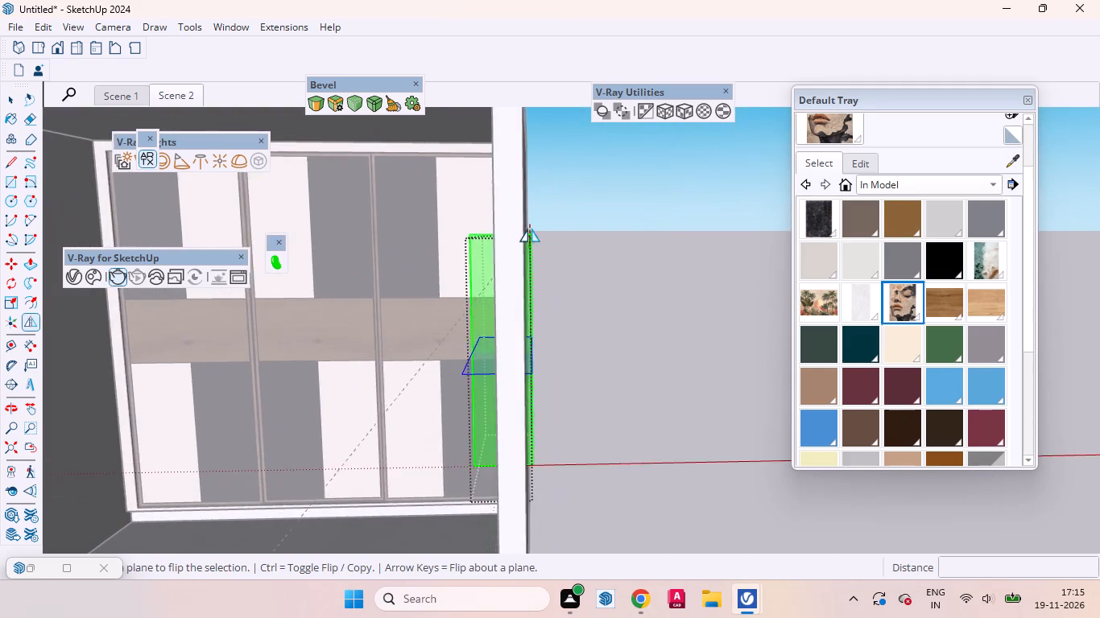
scroll(530, 229, "up", 5)
left_click(508, 291)
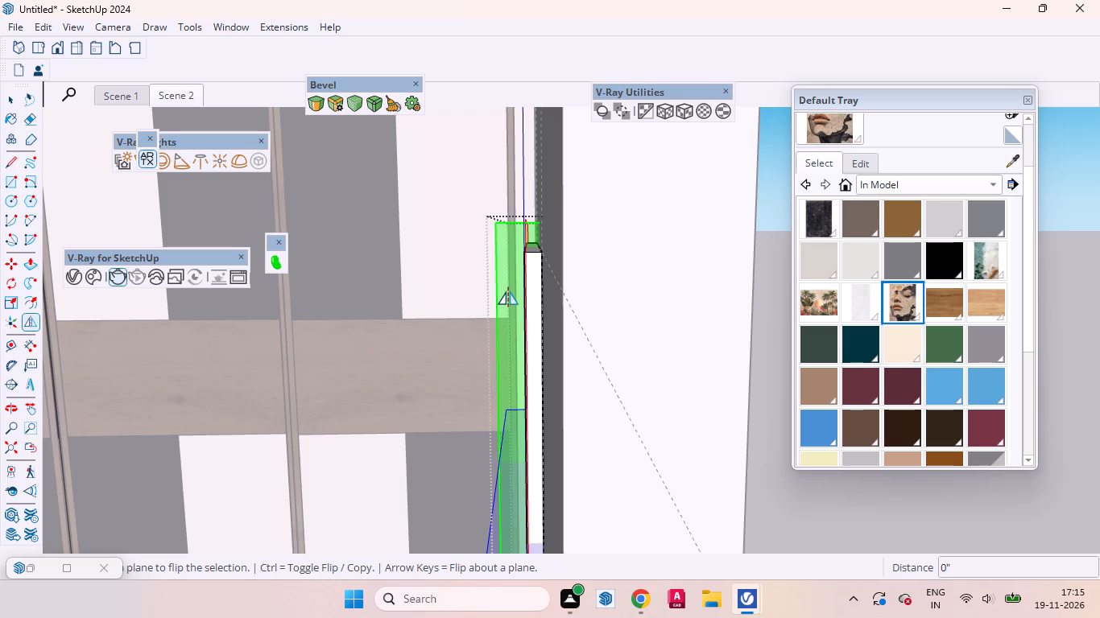
middle_click_drag(502, 351, 677, 336)
scroll(636, 352, "up", 1)
scroll(636, 352, "down", 5)
scroll(541, 340, "down", 12)
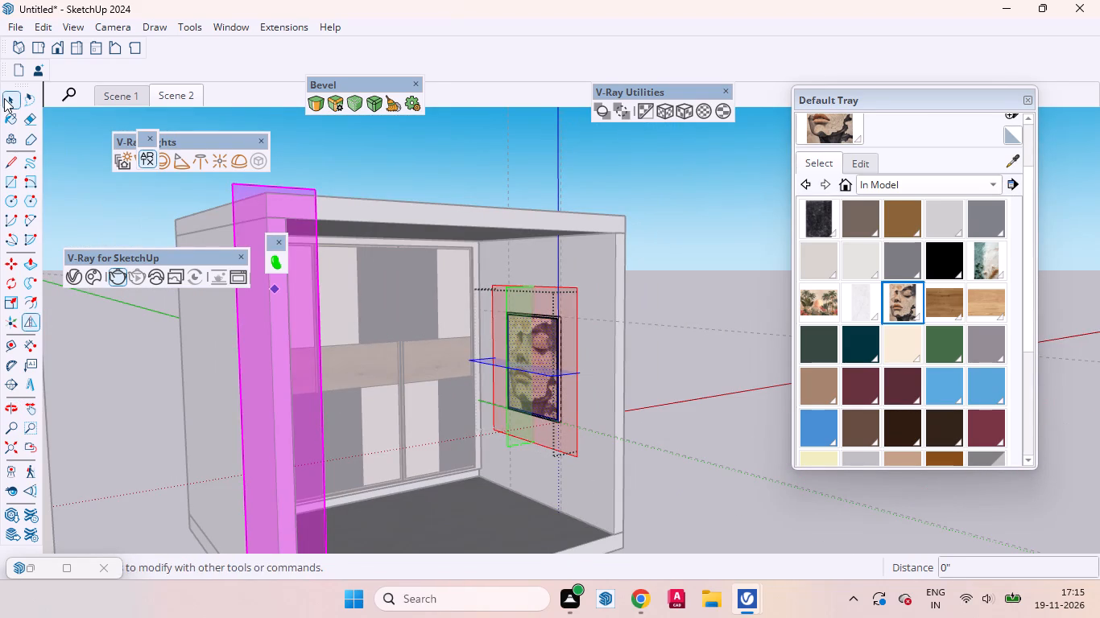
left_click(4, 98)
left_click(663, 337)
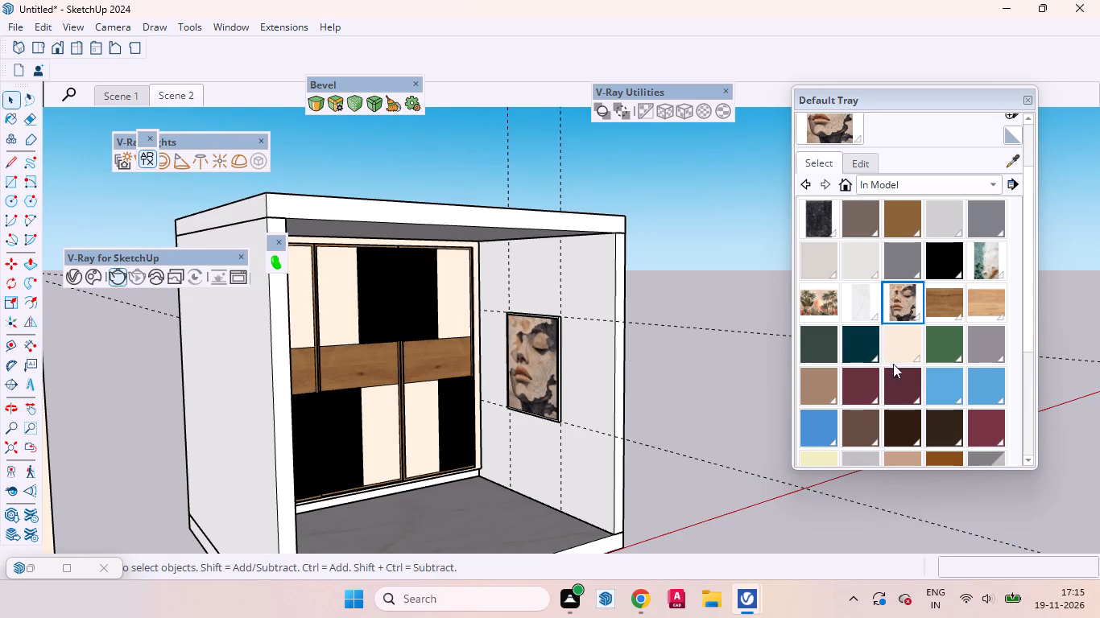
Paint the artwork's frame border and sides with the very dark brown material from the In Model collection.
left_click(944, 428)
scroll(573, 385, "up", 9)
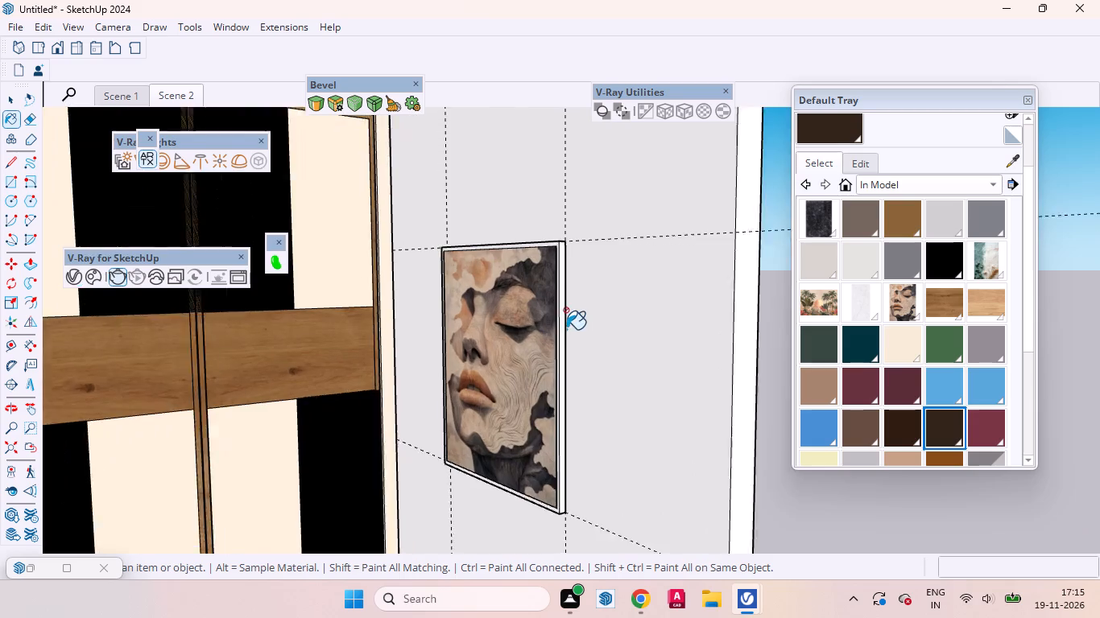
scroll(566, 329, "up", 4)
left_click(560, 302)
scroll(329, 247, "down", 4)
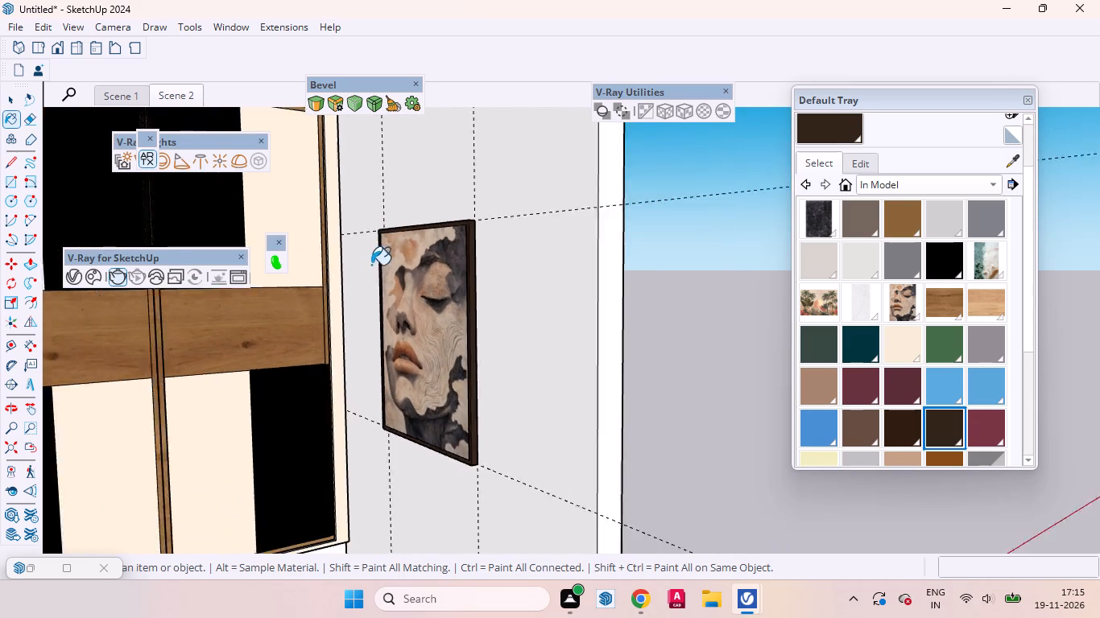
scroll(371, 265, "down", 8)
left_click(14, 94)
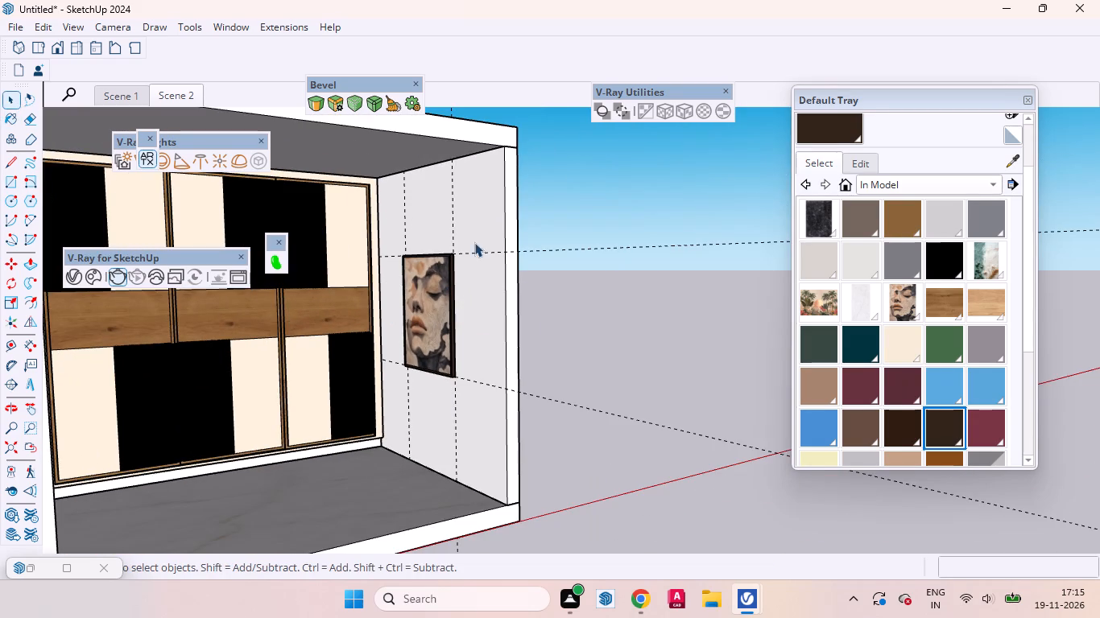
left_click(592, 295)
Return to the Scene 2 camera view and move the Default Tray clear of the side-wall artwork.
scroll(492, 342, "up", 16)
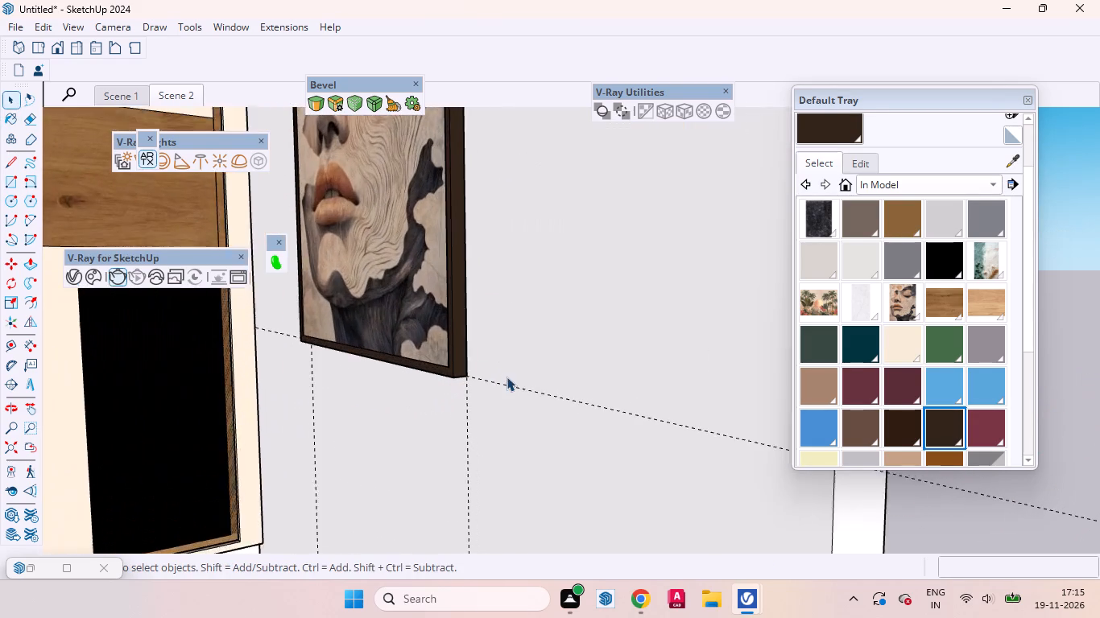
scroll(507, 377, "up", 3)
middle_click_drag(485, 373, 420, 422)
scroll(473, 376, "down", 4)
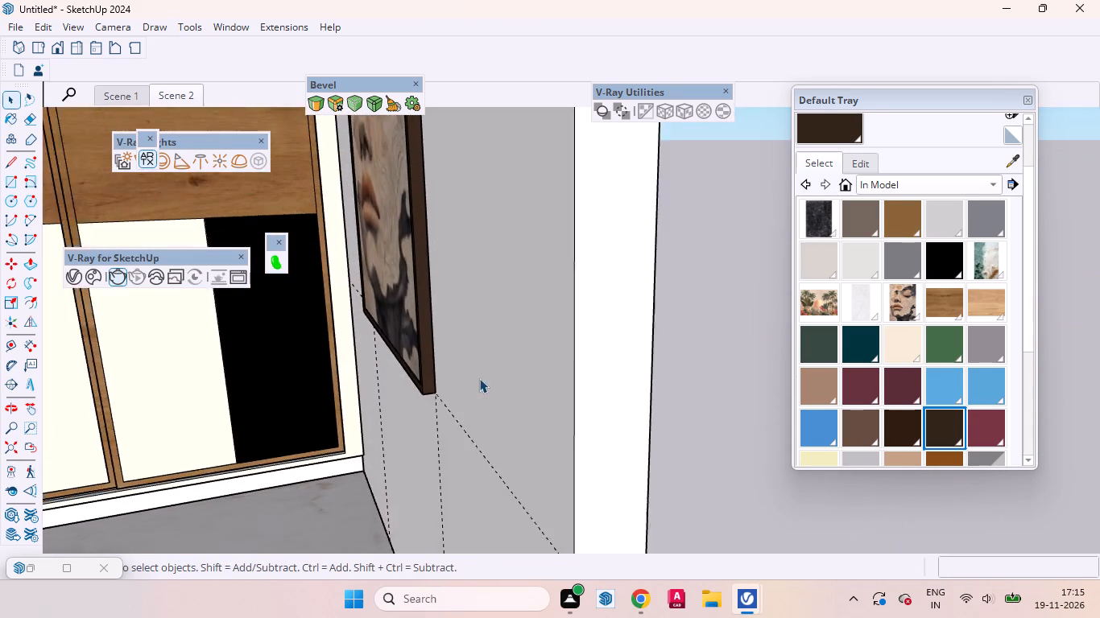
scroll(479, 378, "down", 17)
left_click(172, 96)
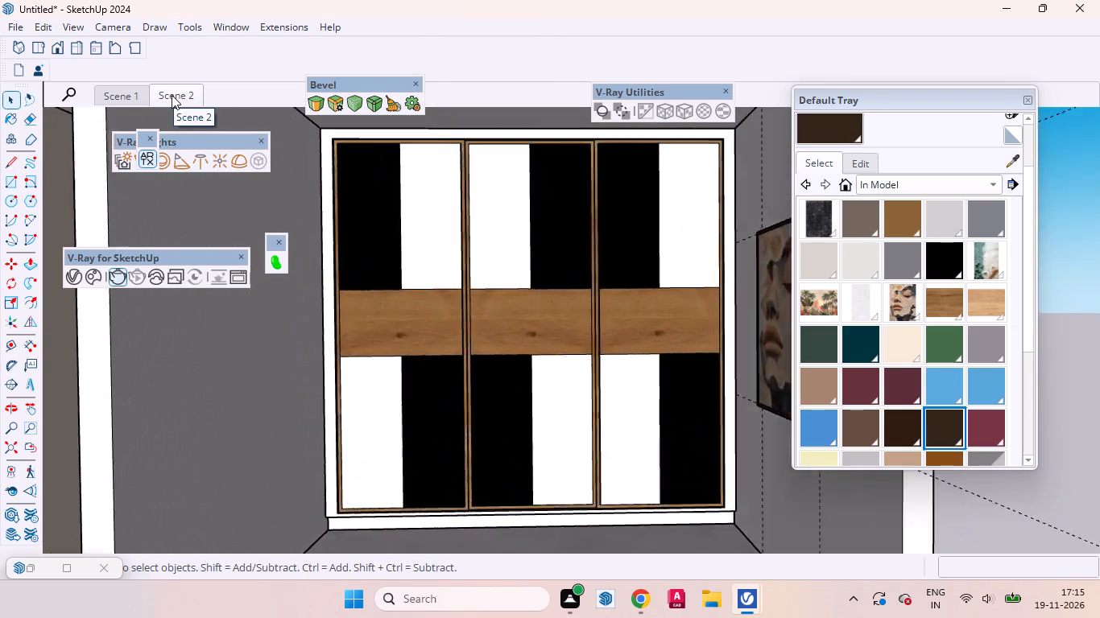
left_click_drag(950, 99, 460, 179)
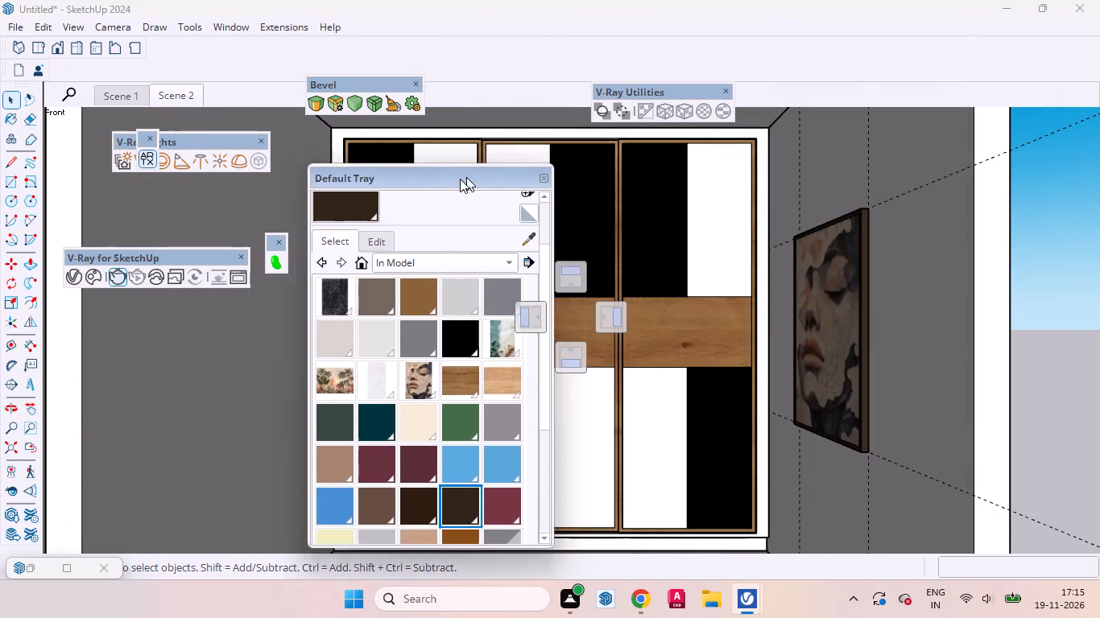
left_click_drag(460, 179, 1051, 80)
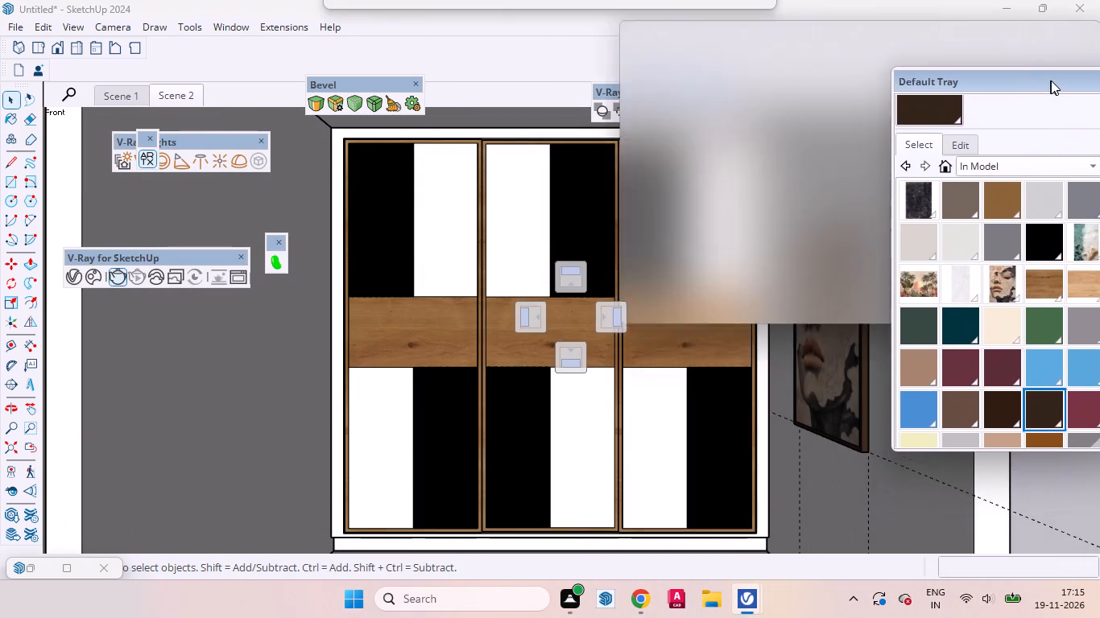
left_click_drag(1051, 80, 569, 314)
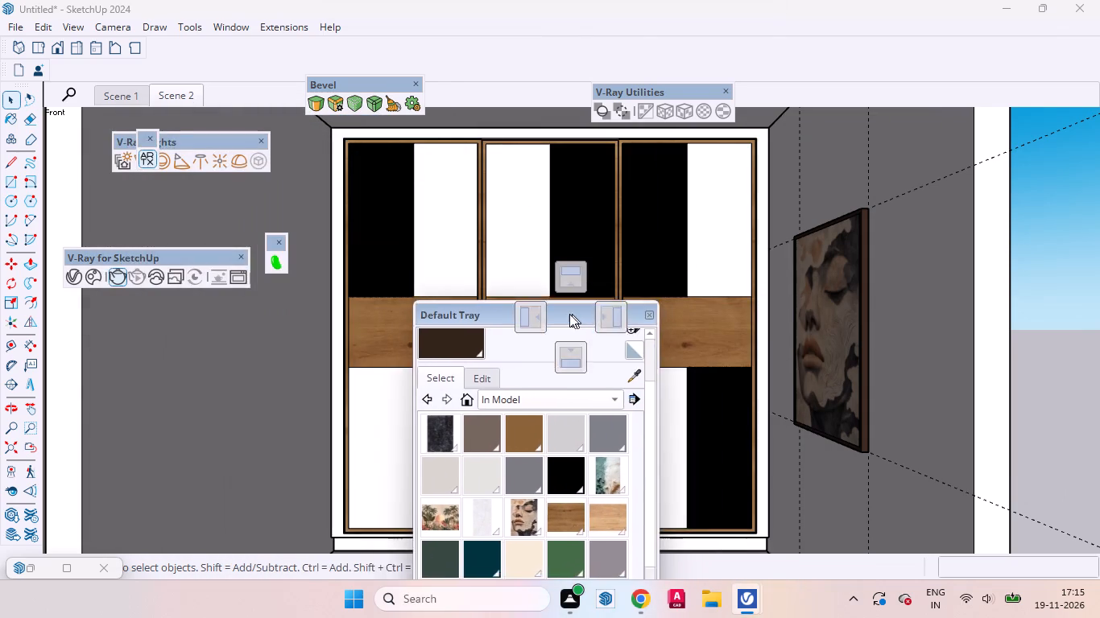
left_click_drag(569, 314, 448, 282)
Move the framed portrait artwork 6" straight up on the side wall.
left_click(817, 357)
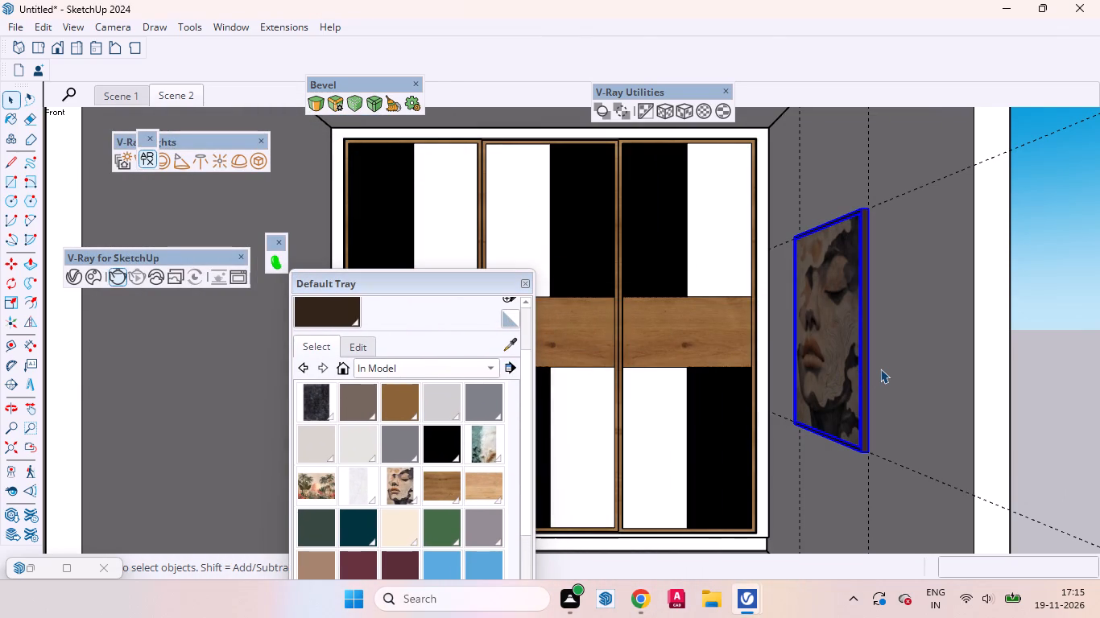
key("m")
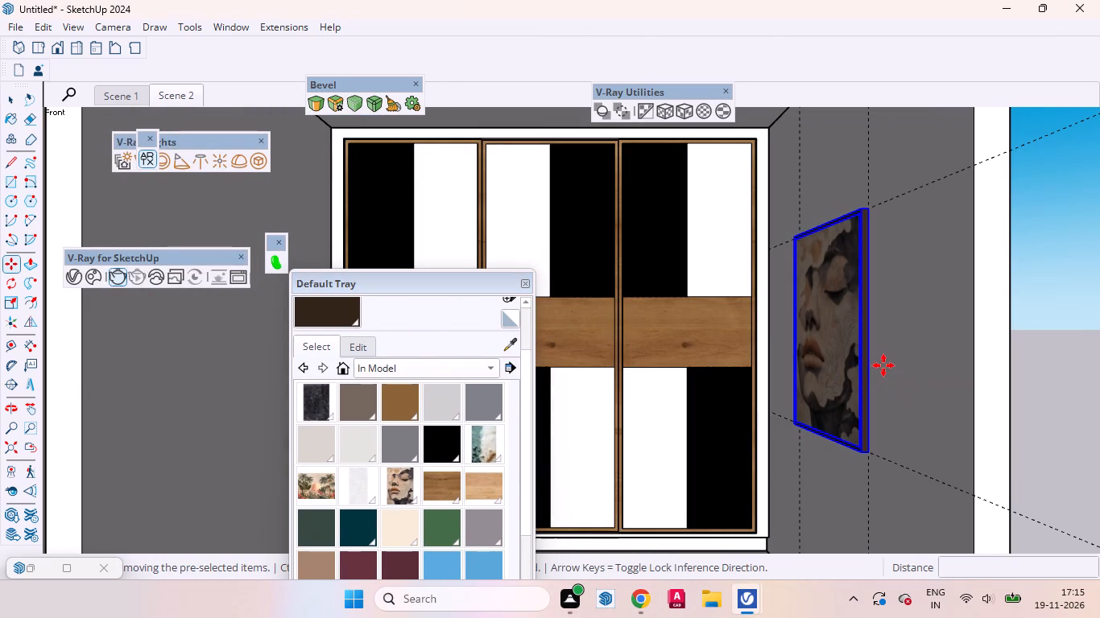
left_click(903, 403)
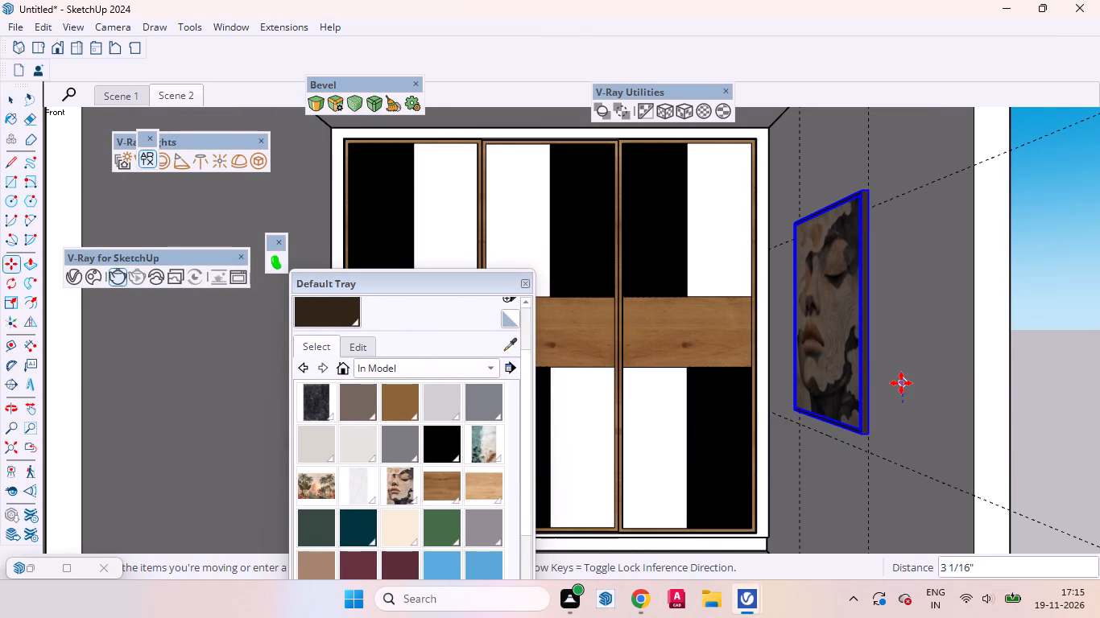
key("6")
key("Return")
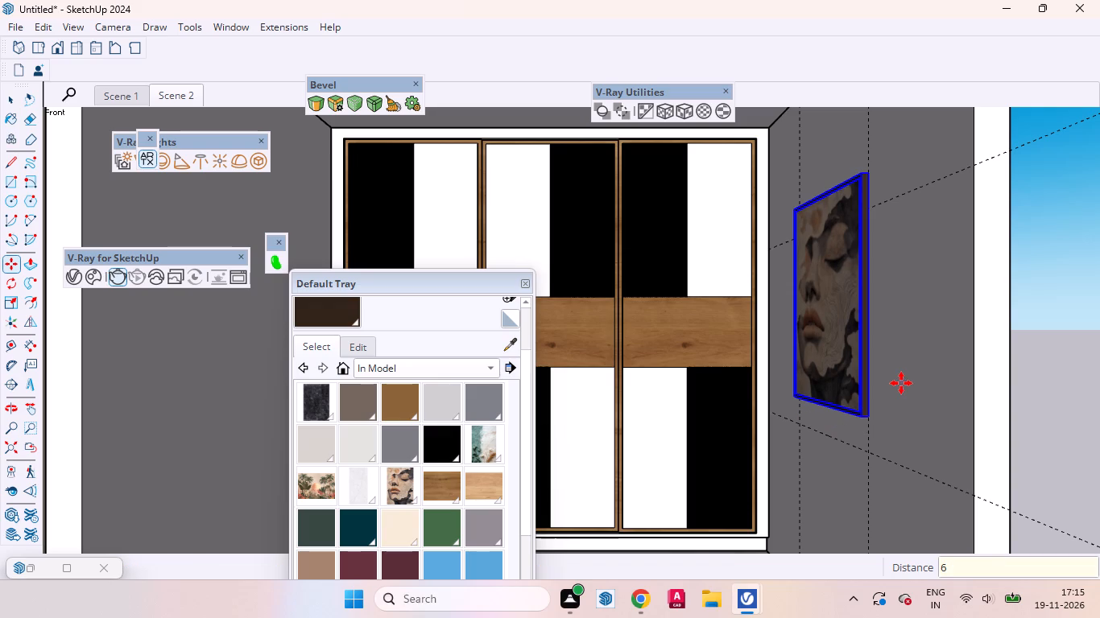
key("space")
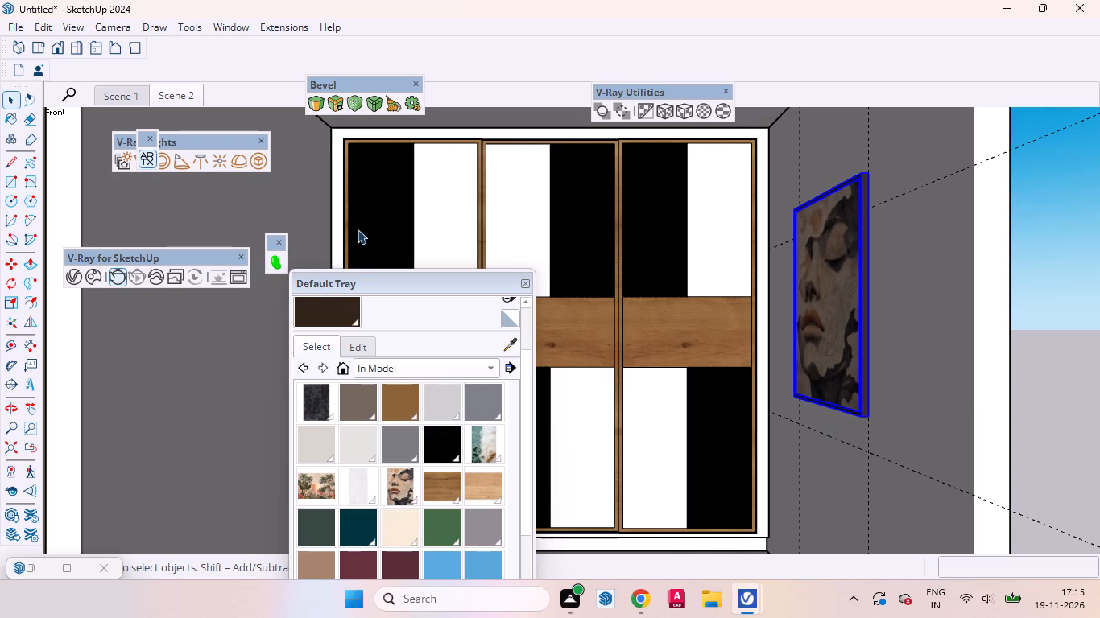
Erase the vertical and horizontal construction guide lines around the framed artwork.
left_click_drag(424, 294, 683, 399)
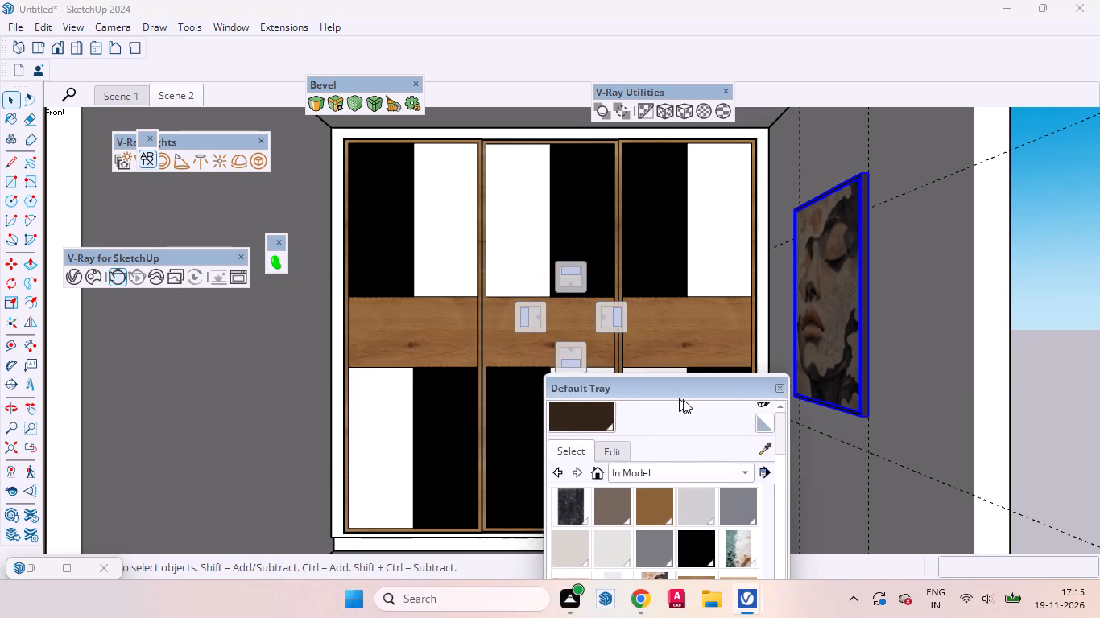
left_click_drag(683, 399, 854, 459)
scroll(439, 341, "down", 8)
middle_click_drag(456, 321, 655, 336)
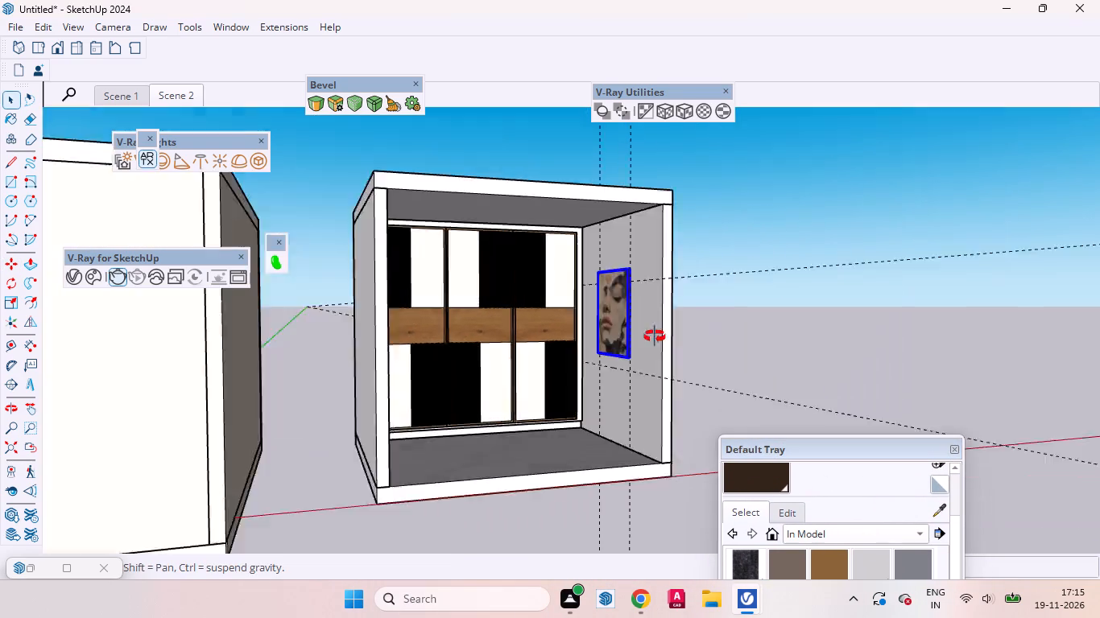
middle_click_drag(655, 336, 703, 357)
scroll(664, 355, "up", 4)
scroll(478, 323, "down", 1)
scroll(475, 323, "up", 1)
scroll(473, 323, "down", 9)
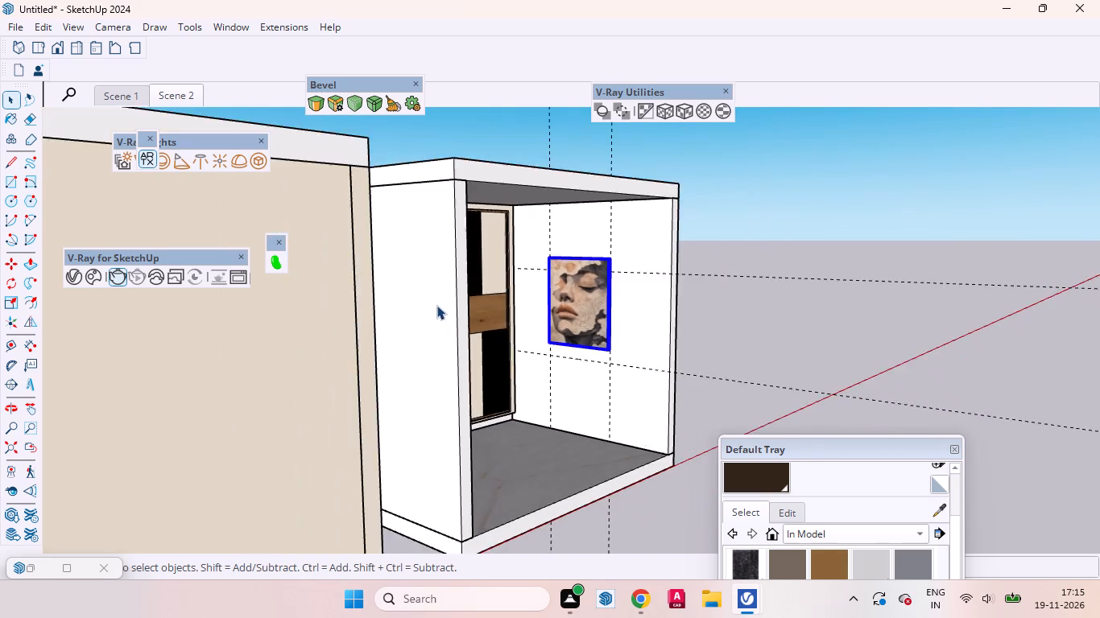
scroll(436, 305, "down", 6)
left_click_drag(689, 382, 609, 231)
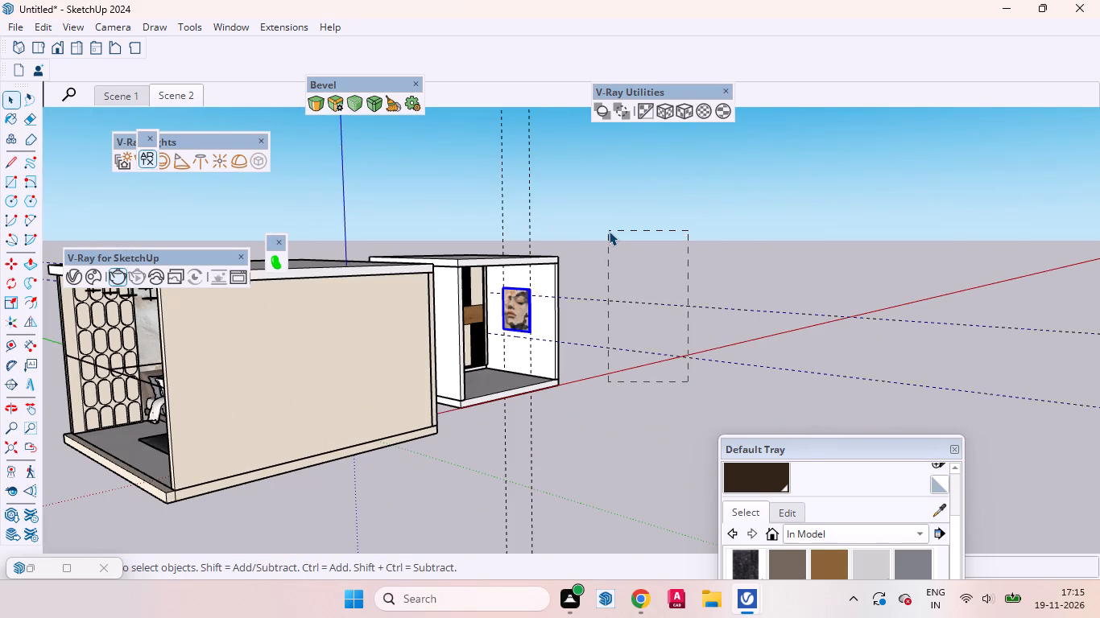
left_click(31, 119)
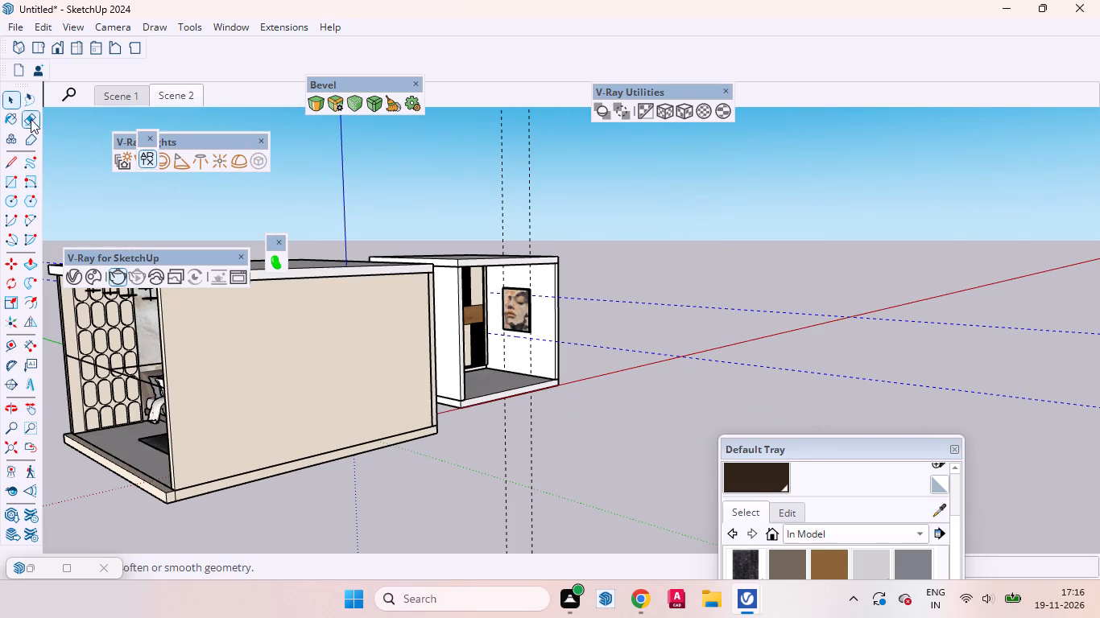
left_click_drag(548, 179, 440, 156)
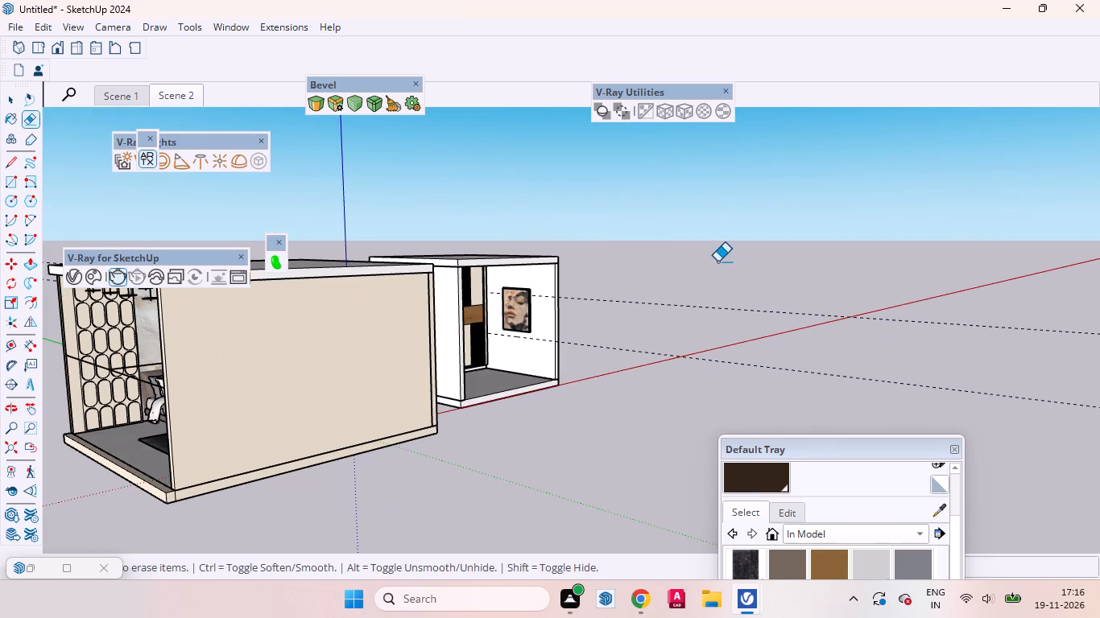
left_click_drag(691, 244, 657, 435)
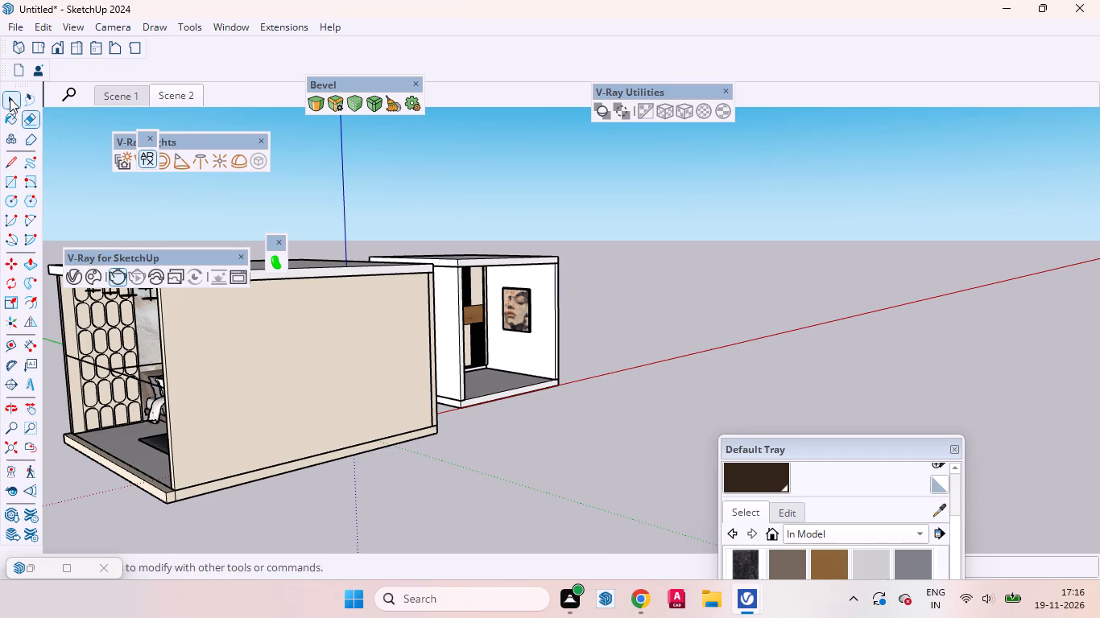
left_click(10, 98)
Move the framed portrait artwork 4" along the green axis towards the wardrobe and return to the Scene 2 view.
left_click(173, 97)
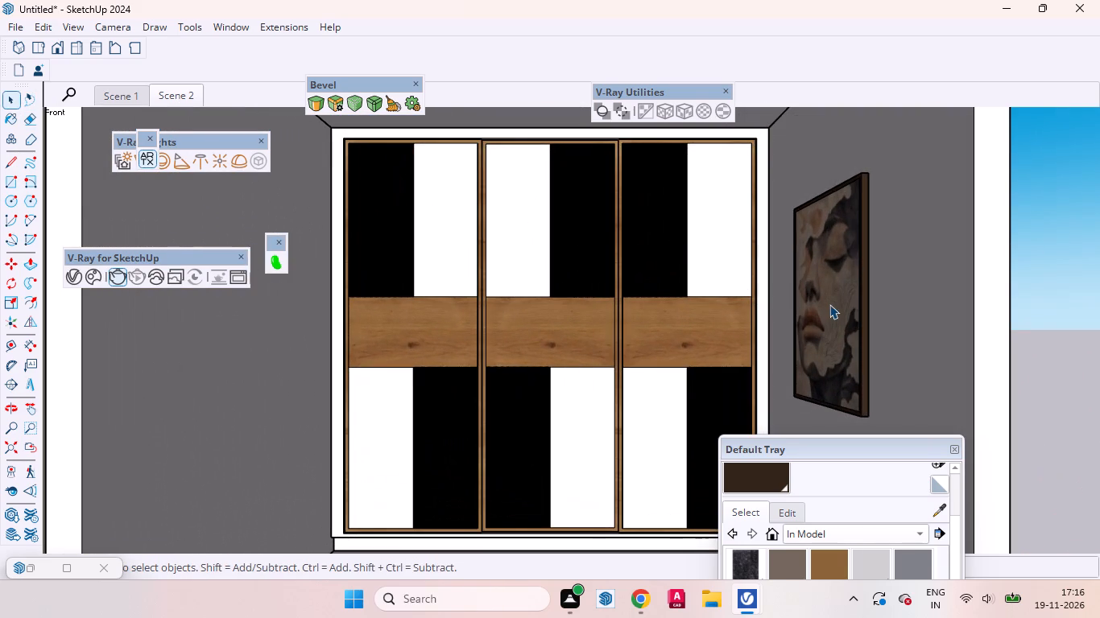
left_click(829, 306)
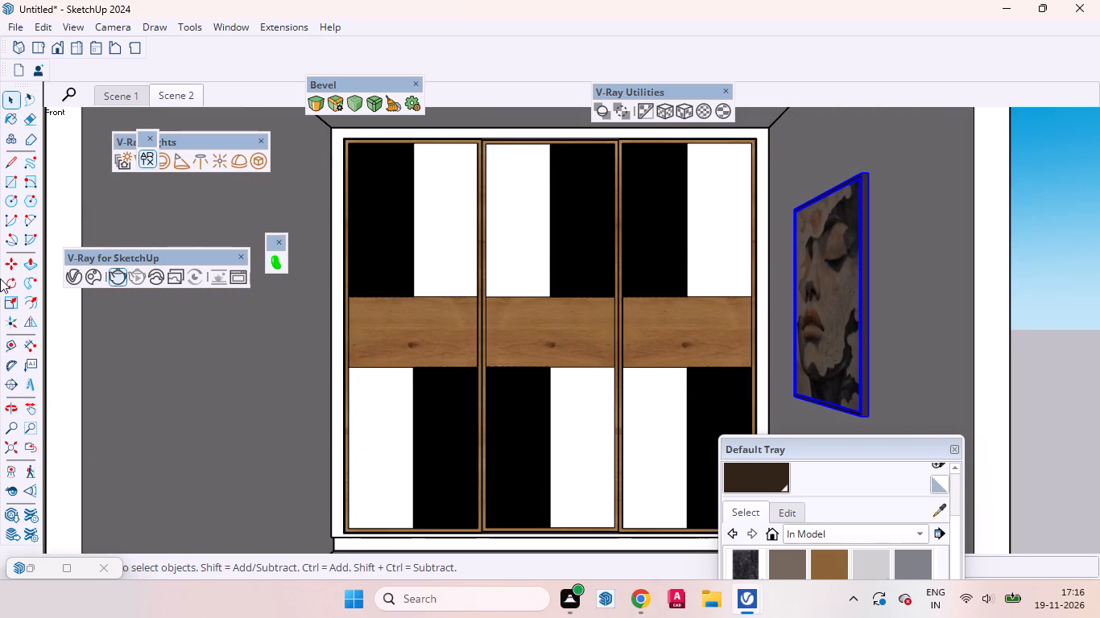
left_click(9, 270)
left_click(928, 363)
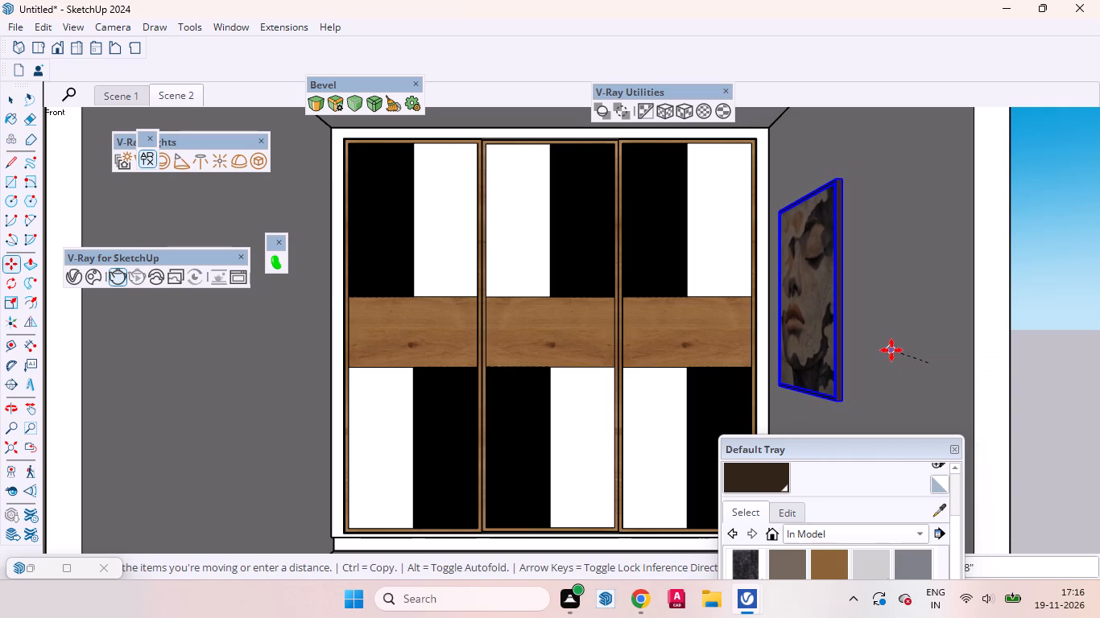
key("Left")
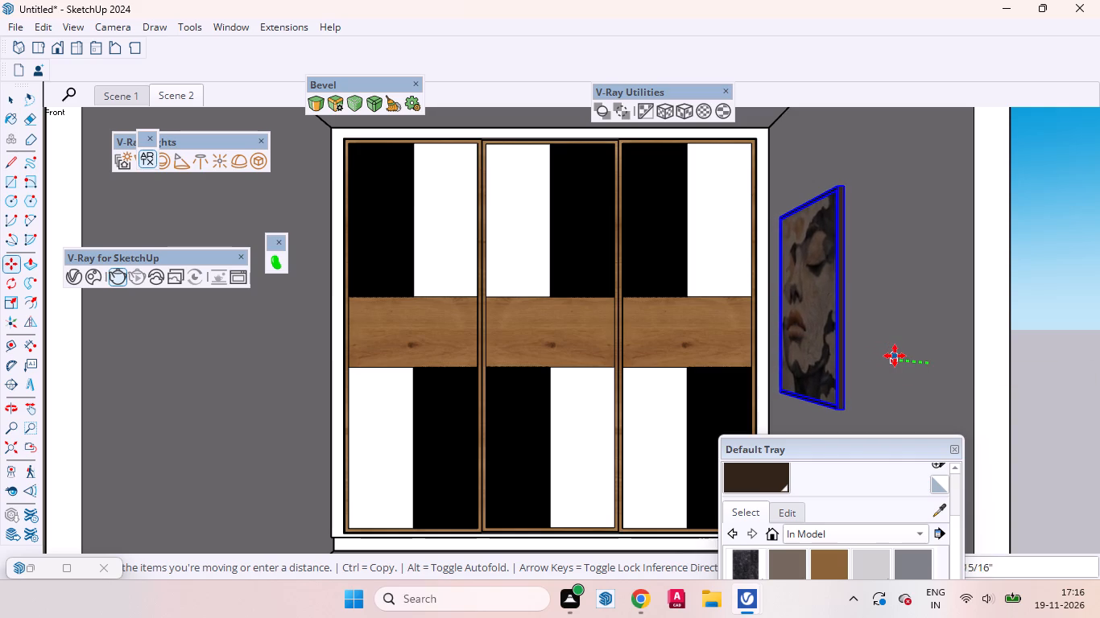
key("4")
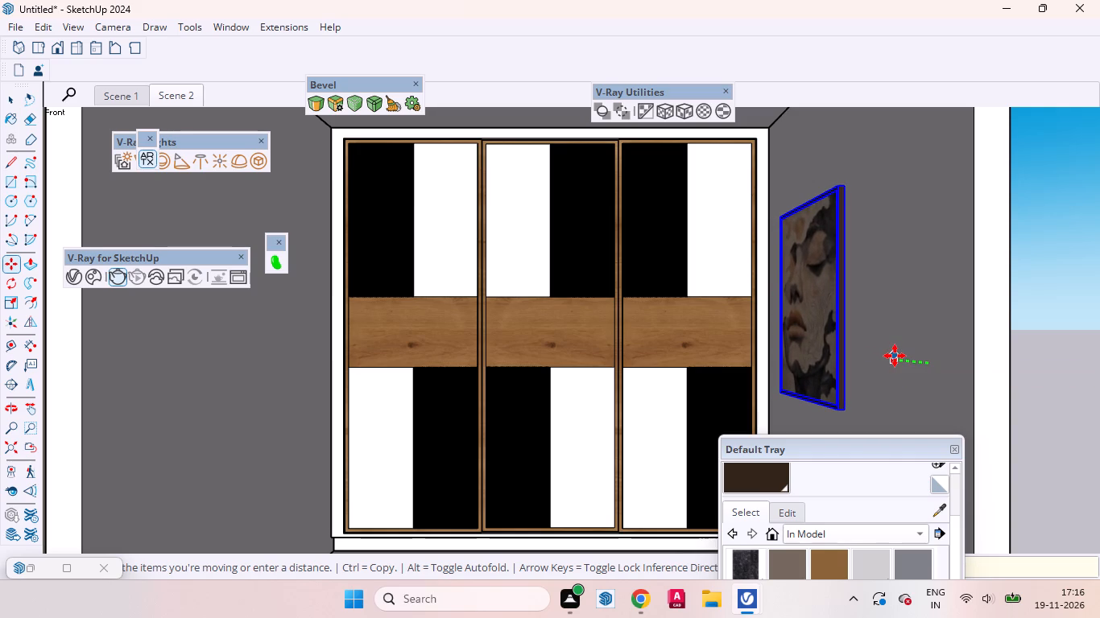
key("Return")
key("space")
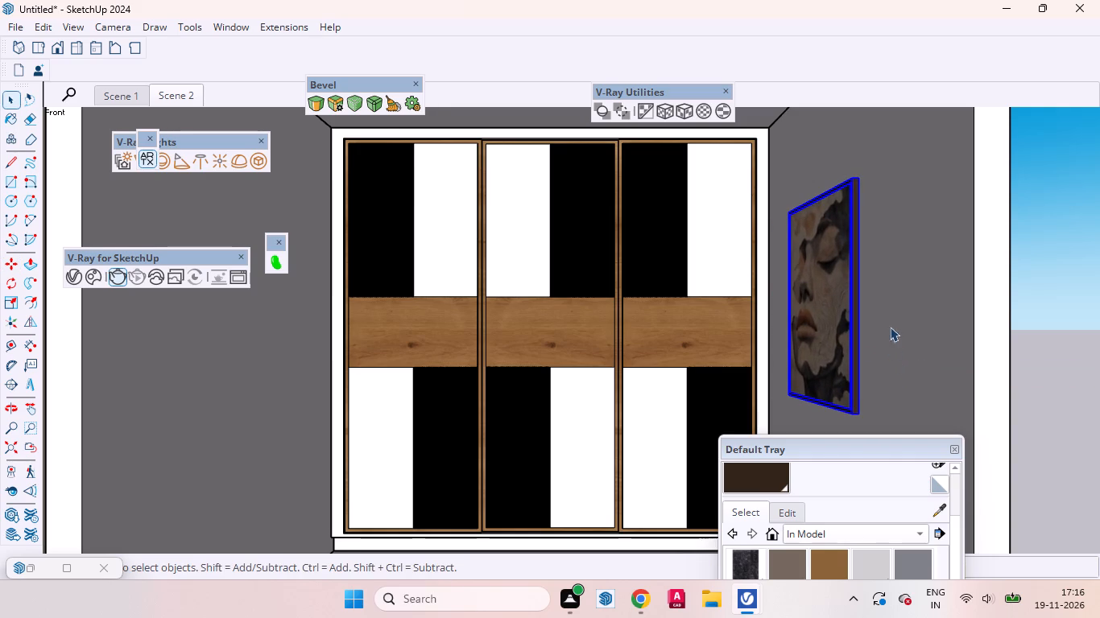
scroll(870, 338, "down", 11)
double_click(939, 378)
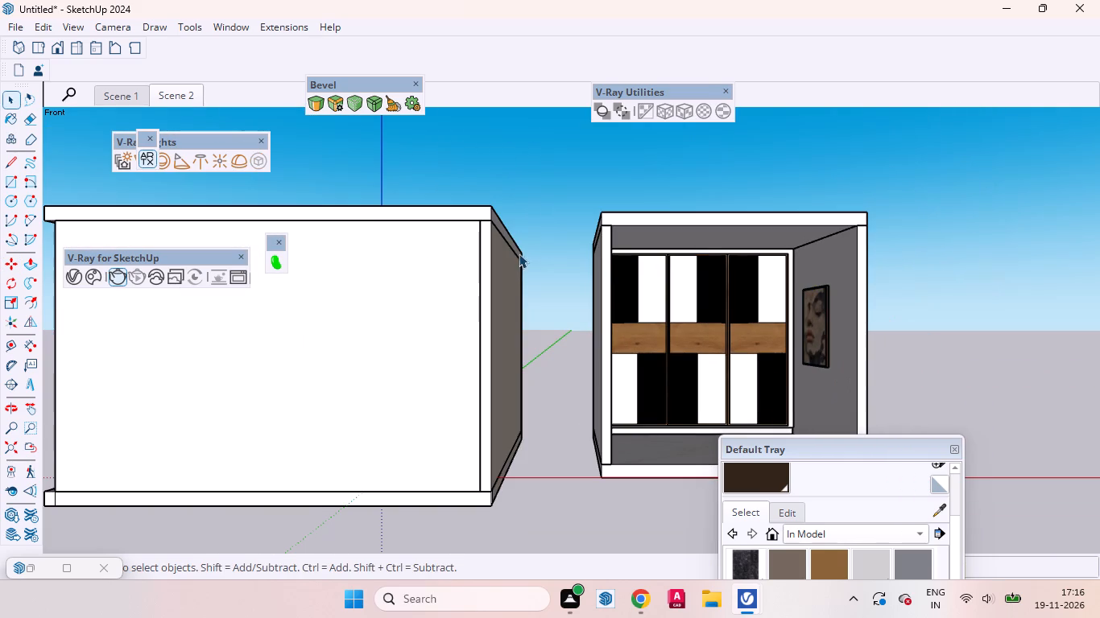
left_click(173, 86)
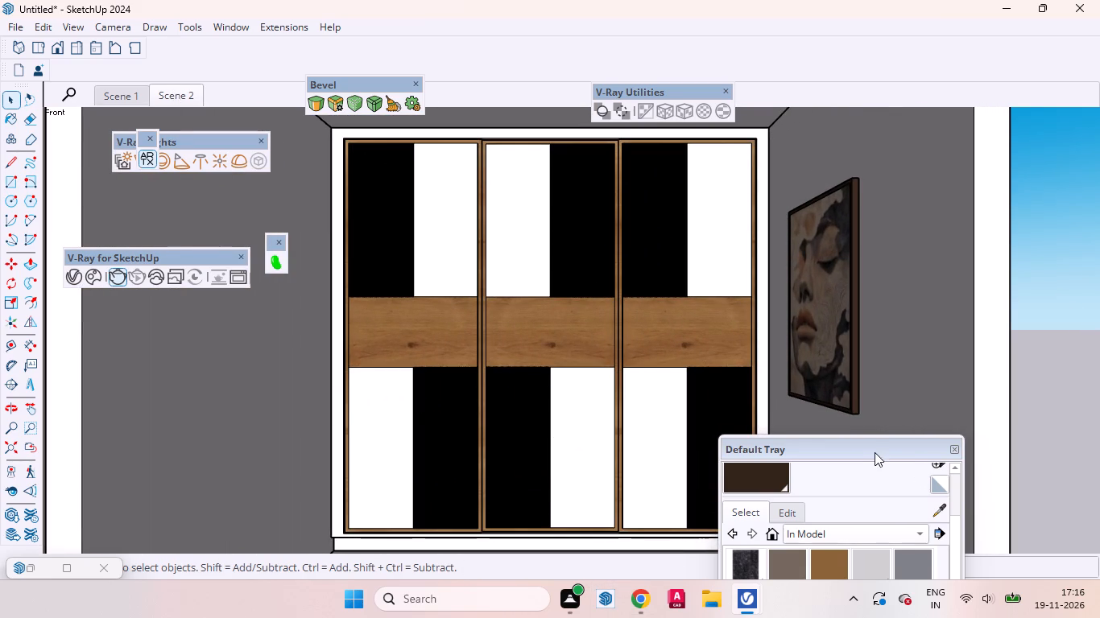
Examine the wardrobe's cream, black and oak panels and its side edge up close and from several angles.
left_click_drag(875, 447, 994, 231)
scroll(558, 451, "down", 1)
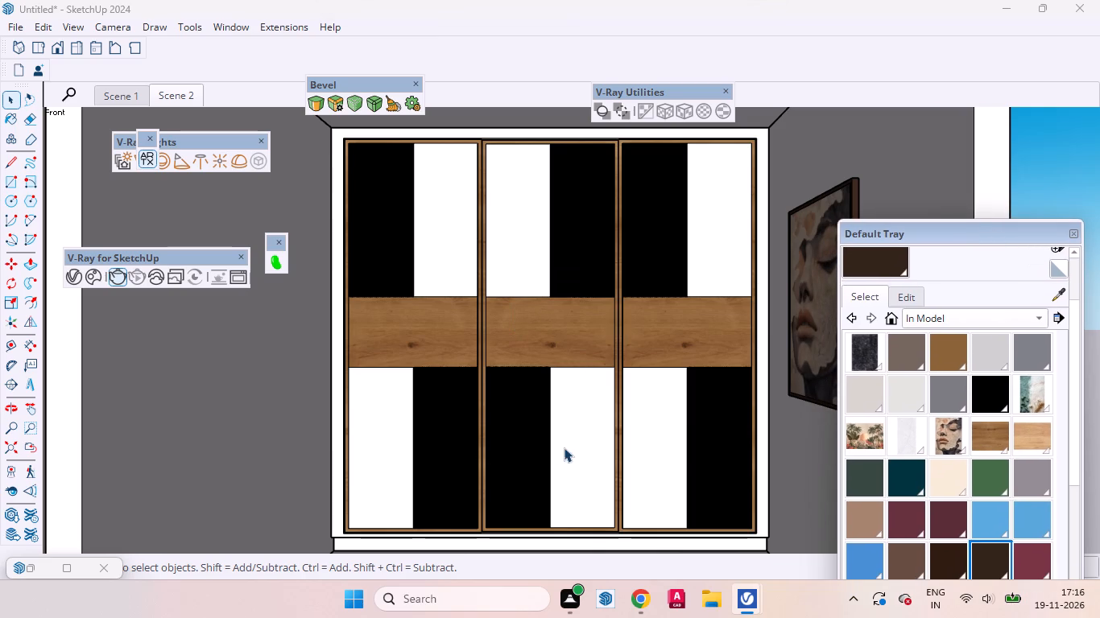
scroll(564, 447, "down", 8)
middle_click_drag(627, 438, 480, 550)
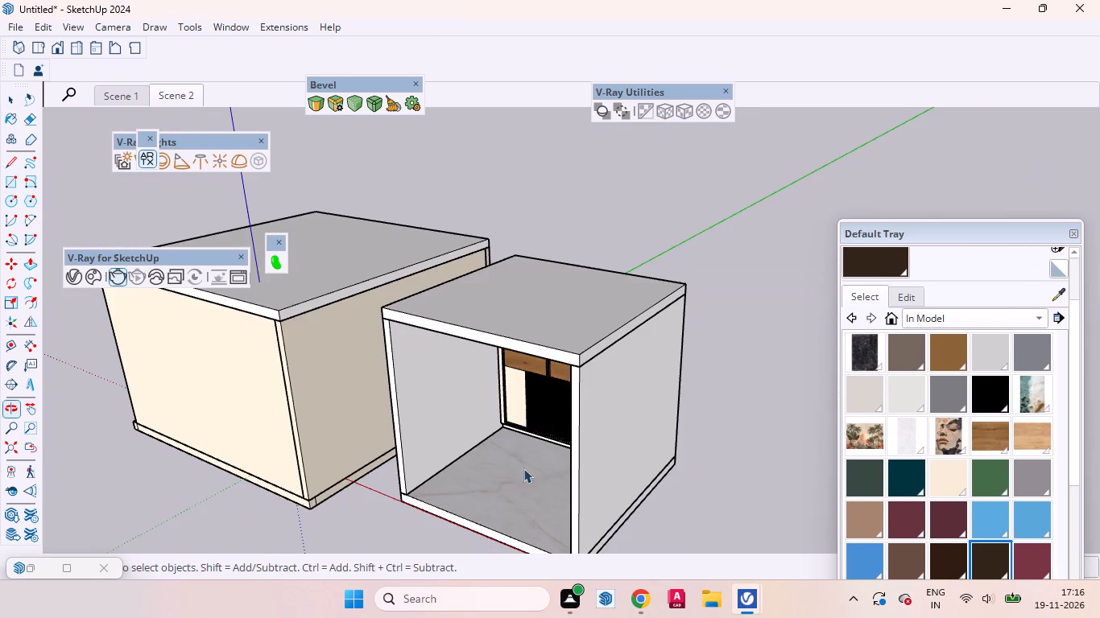
scroll(476, 406, "up", 8)
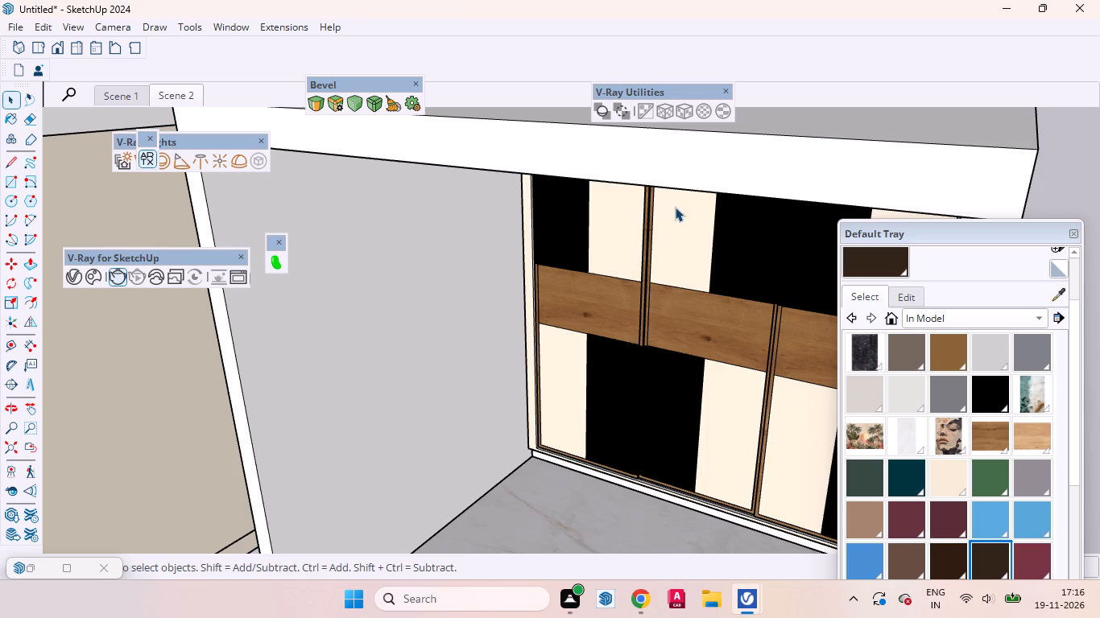
scroll(616, 198, "up", 2)
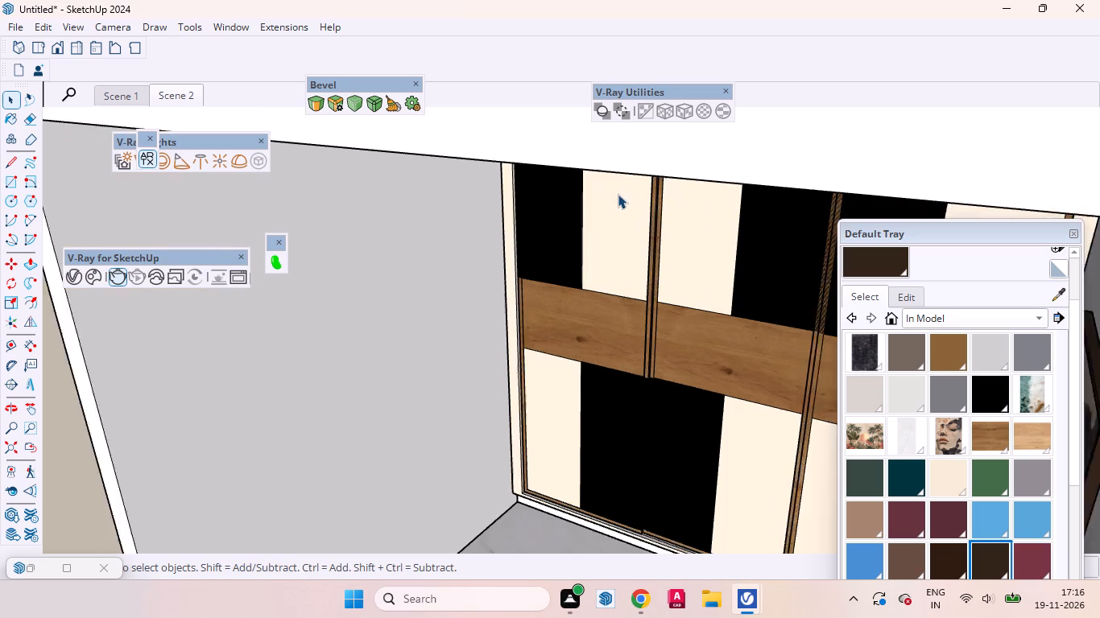
scroll(618, 194, "up", 4)
middle_click_drag(599, 235, 605, 159)
scroll(493, 286, "up", 10)
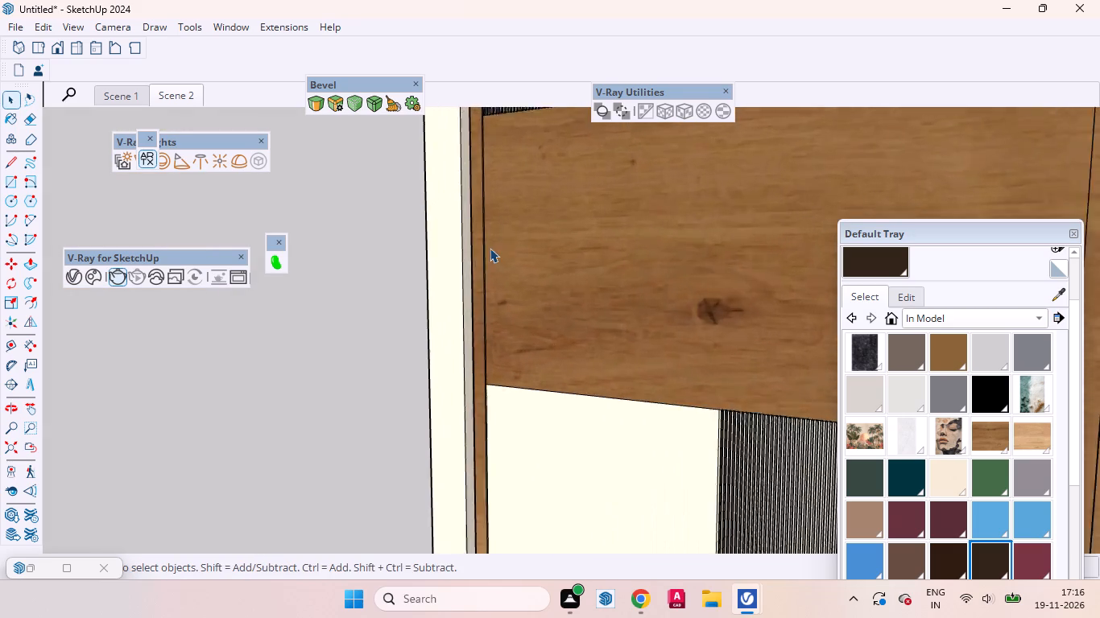
scroll(490, 248, "up", 2)
middle_click_drag(491, 237, 569, 256)
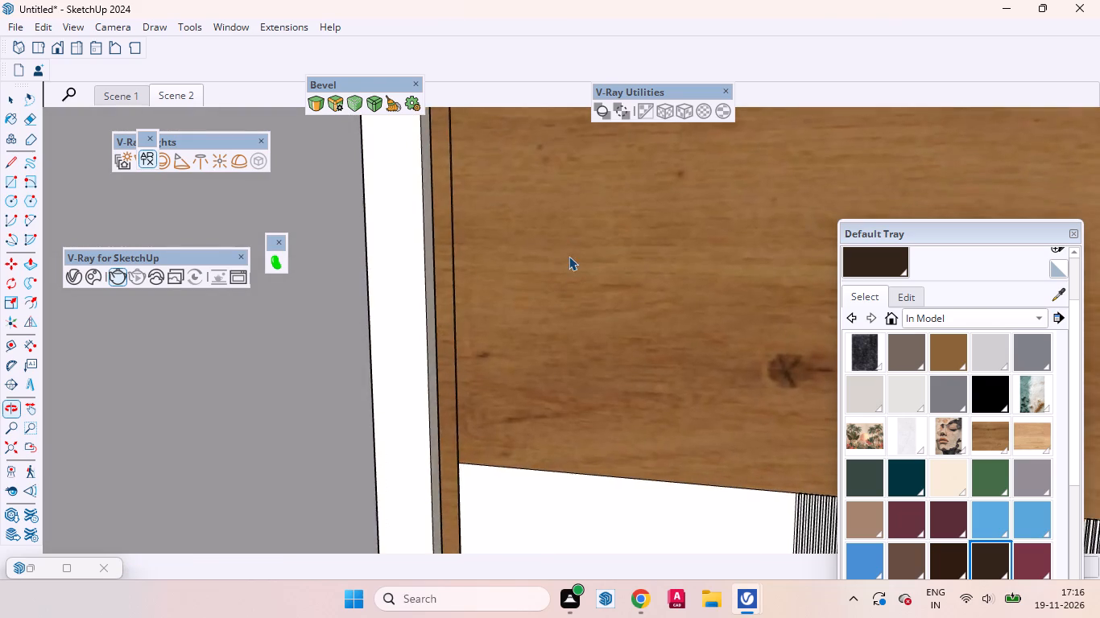
scroll(569, 256, "down", 14)
scroll(562, 257, "up", 1)
scroll(562, 257, "down", 1)
scroll(562, 257, "up", 1)
scroll(562, 257, "down", 17)
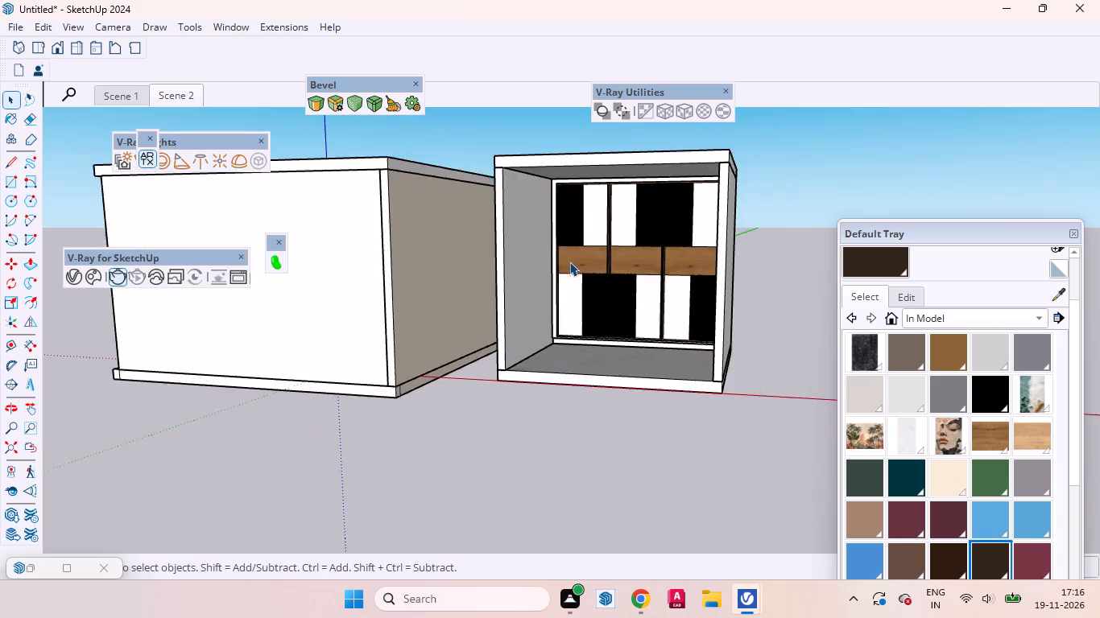
scroll(569, 262, "down", 2)
left_click(736, 243)
scroll(563, 241, "up", 8)
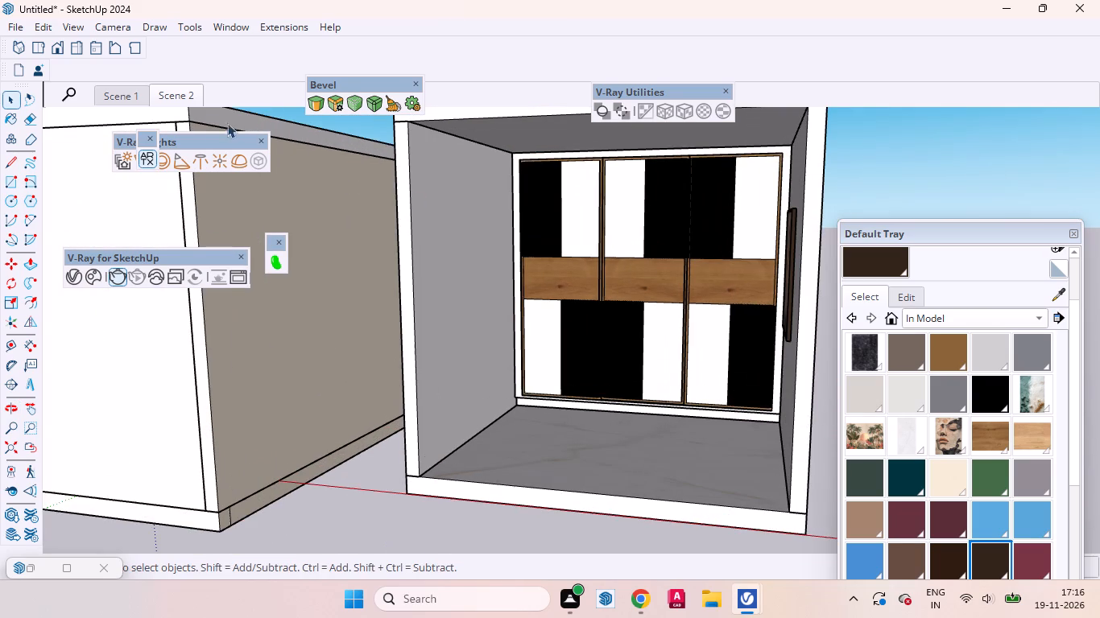
left_click(167, 99)
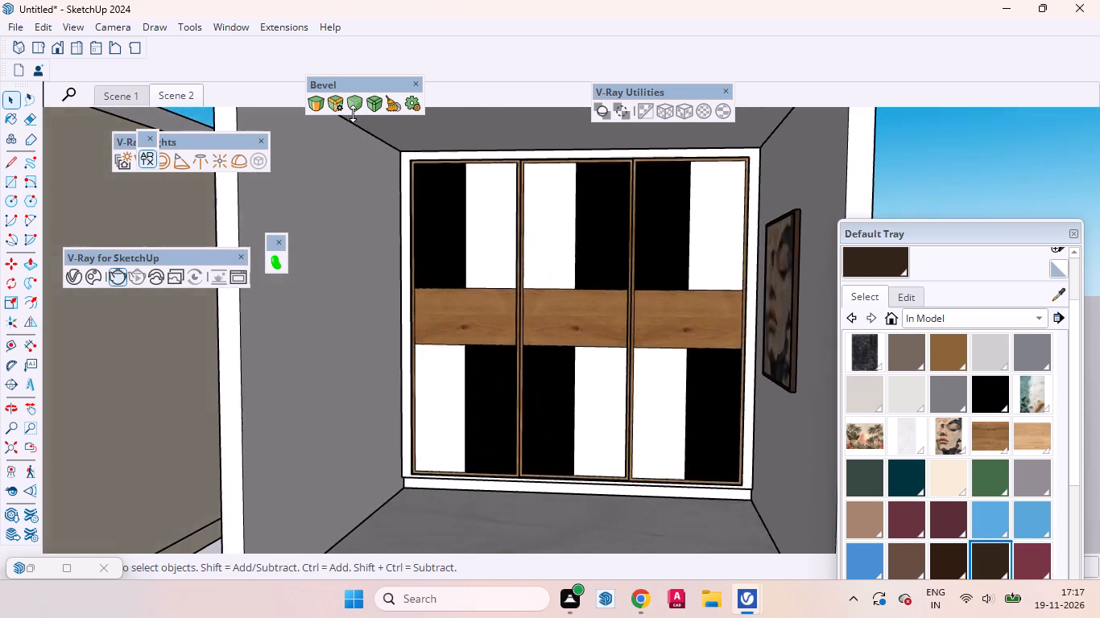
Sample the oak material from the wardrobe's middle wooden band.
scroll(465, 312, "up", 3)
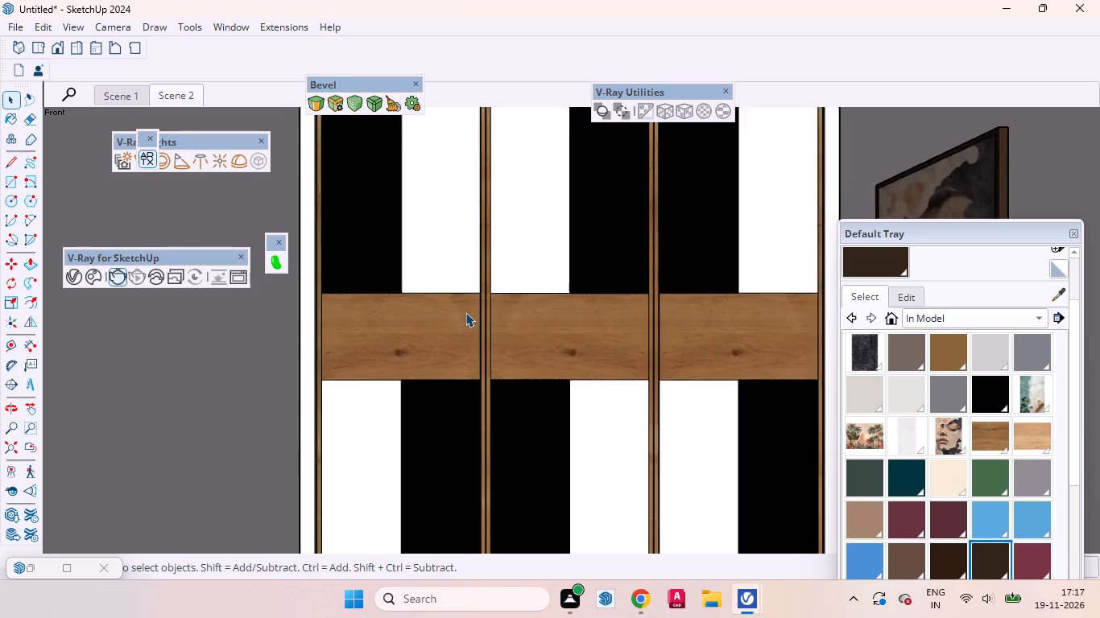
scroll(465, 312, "up", 17)
middle_click_drag(622, 258, 304, 325)
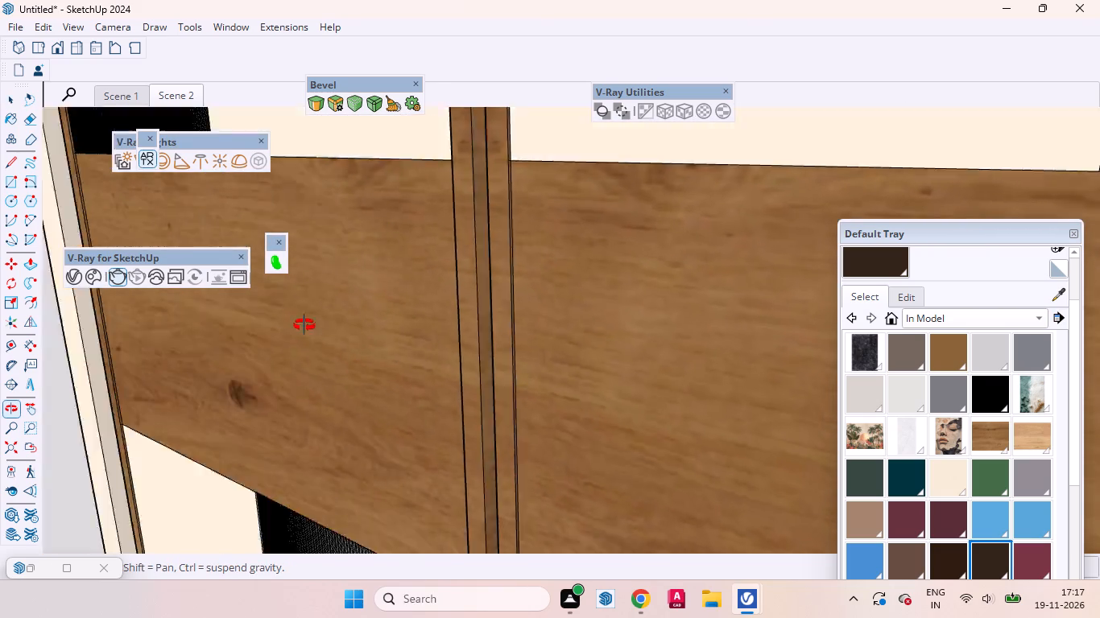
middle_click_drag(304, 325, 674, 337)
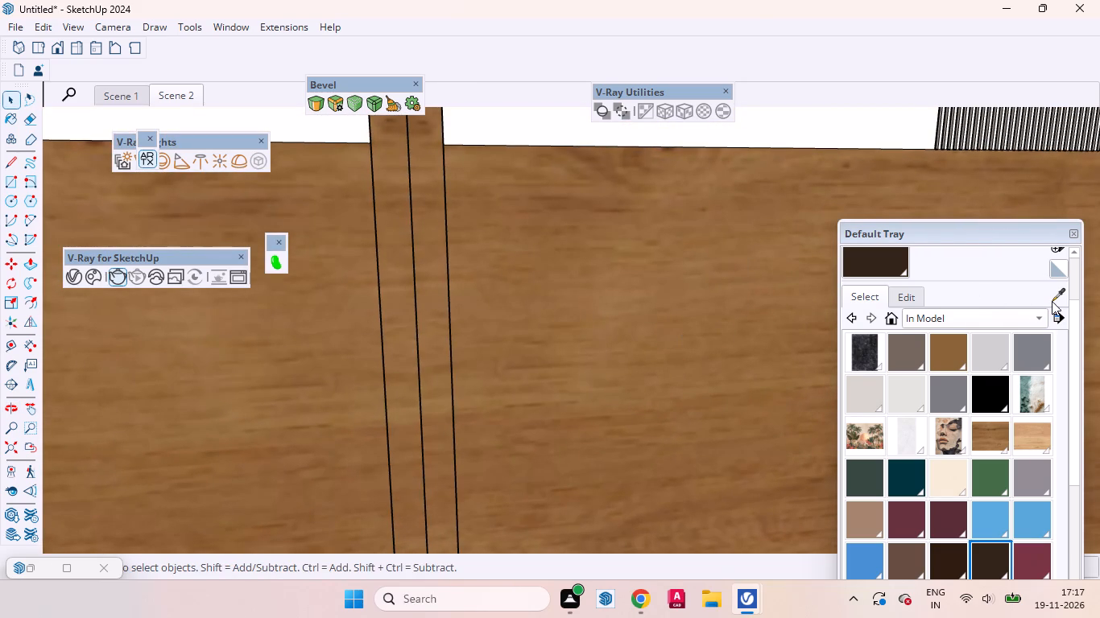
left_click(1057, 299)
left_click(615, 335)
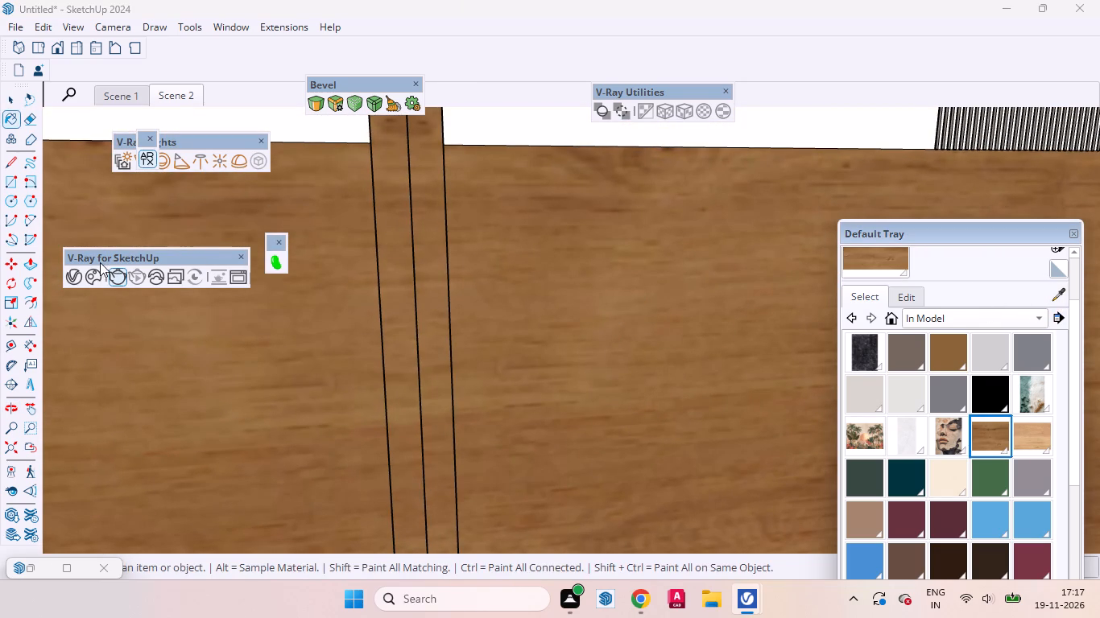
Open the Oak (XLZN3I) material's settings in the V-Ray Asset Editor and make it editable in V-Ray.
left_click(75, 274)
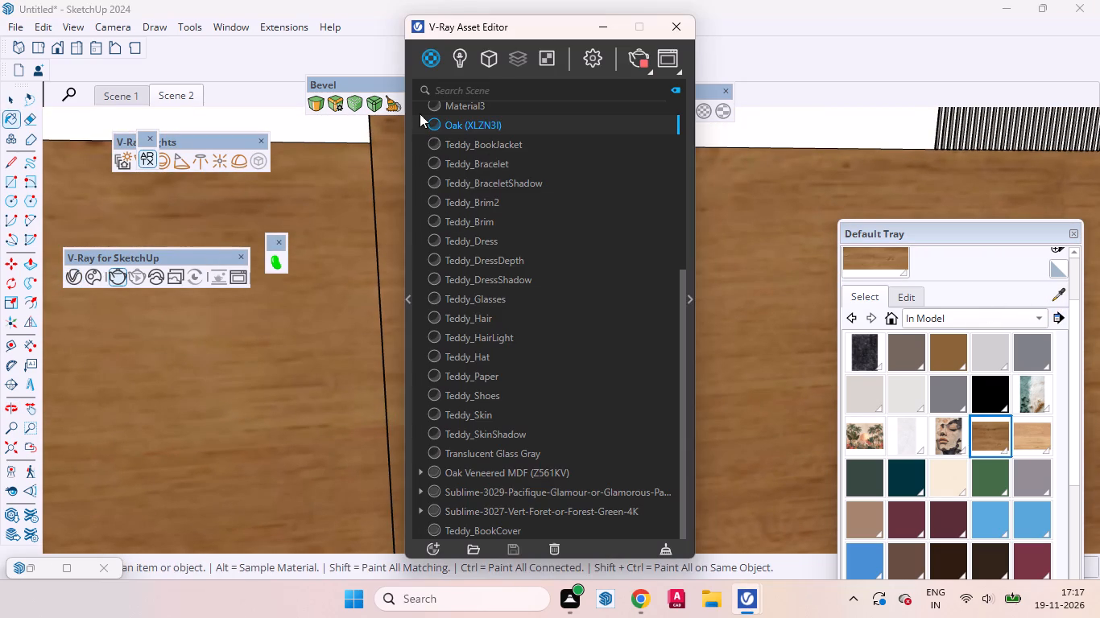
left_click(692, 293)
left_click_drag(689, 24, 430, 25)
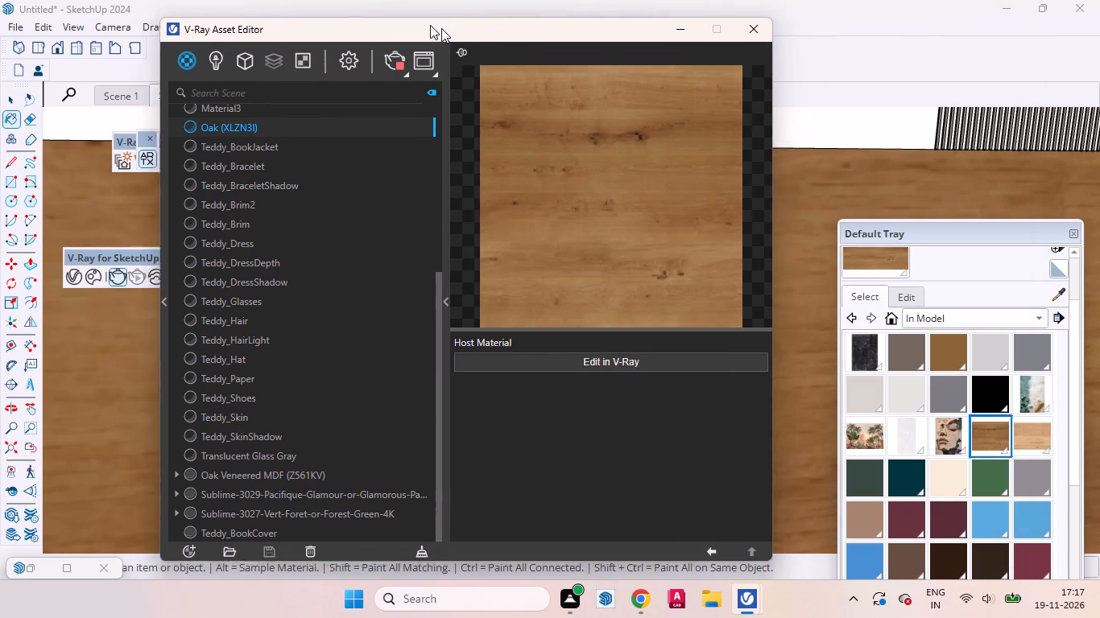
left_click_drag(430, 25, 413, 22)
left_click(528, 356)
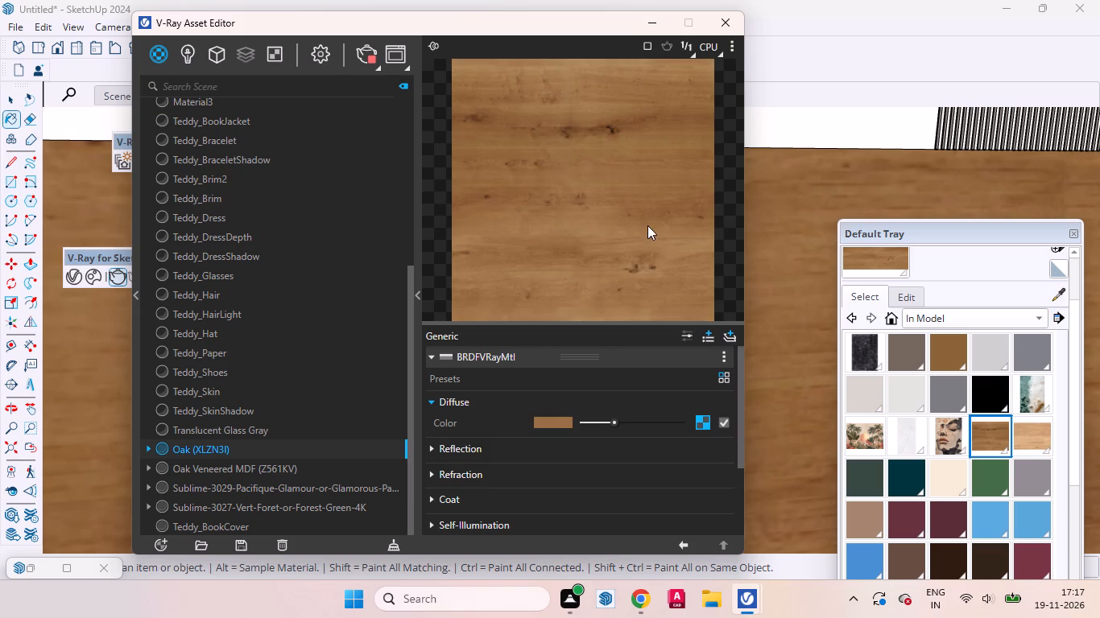
Raise the oak material's Reflection Color from black to light grey and collapse its settings.
scroll(558, 397, "down", 1)
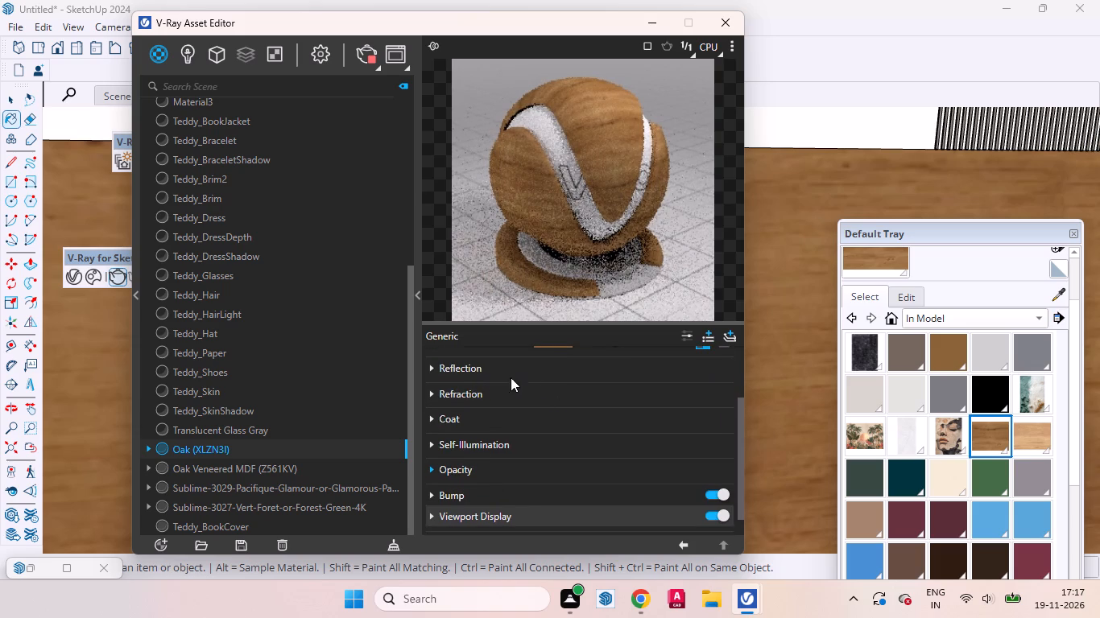
left_click(523, 376)
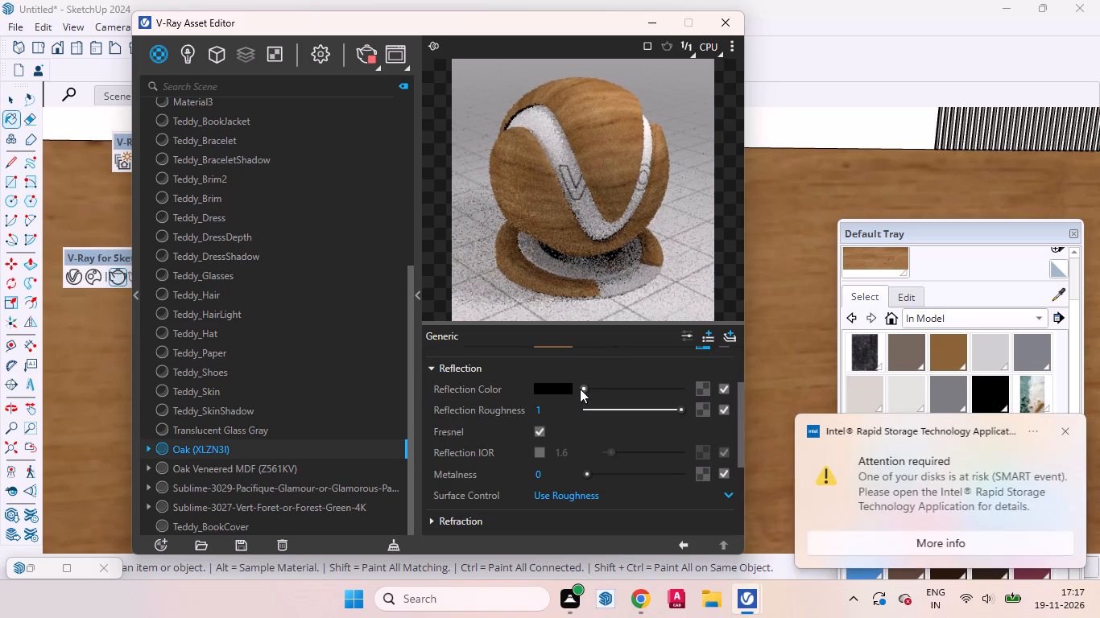
left_click(1063, 431)
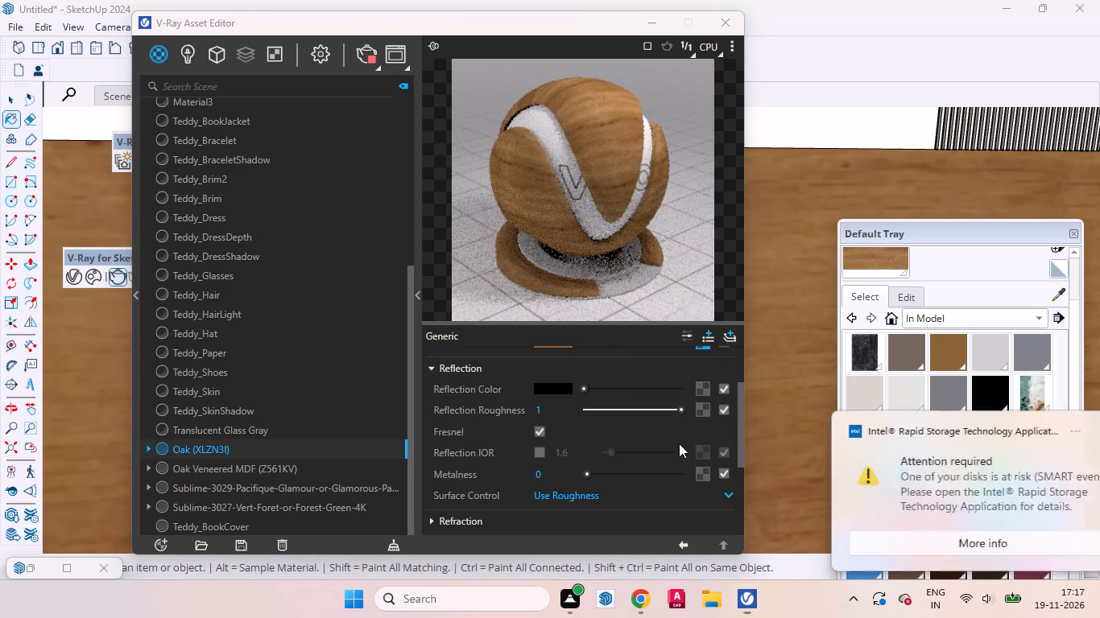
left_click_drag(582, 388, 614, 389)
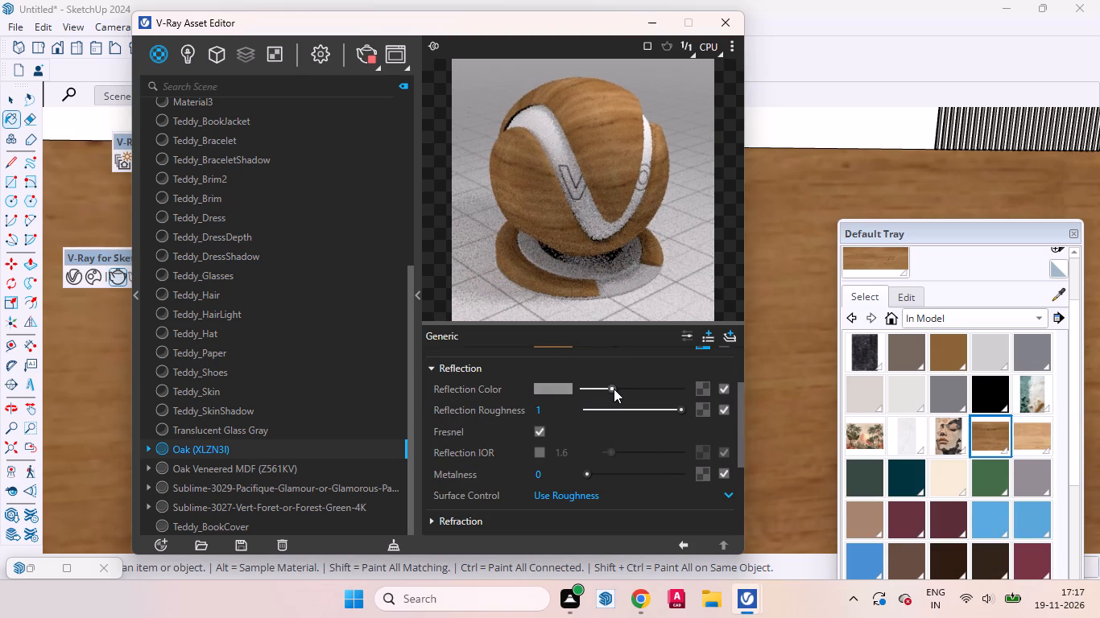
left_click_drag(614, 389, 628, 389)
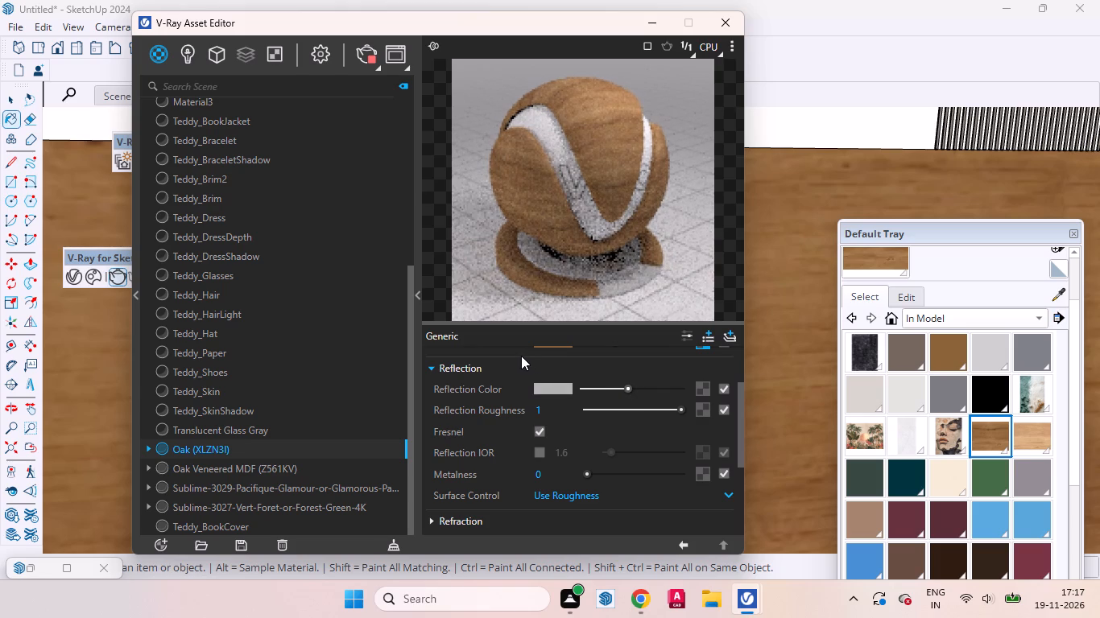
left_click(418, 289)
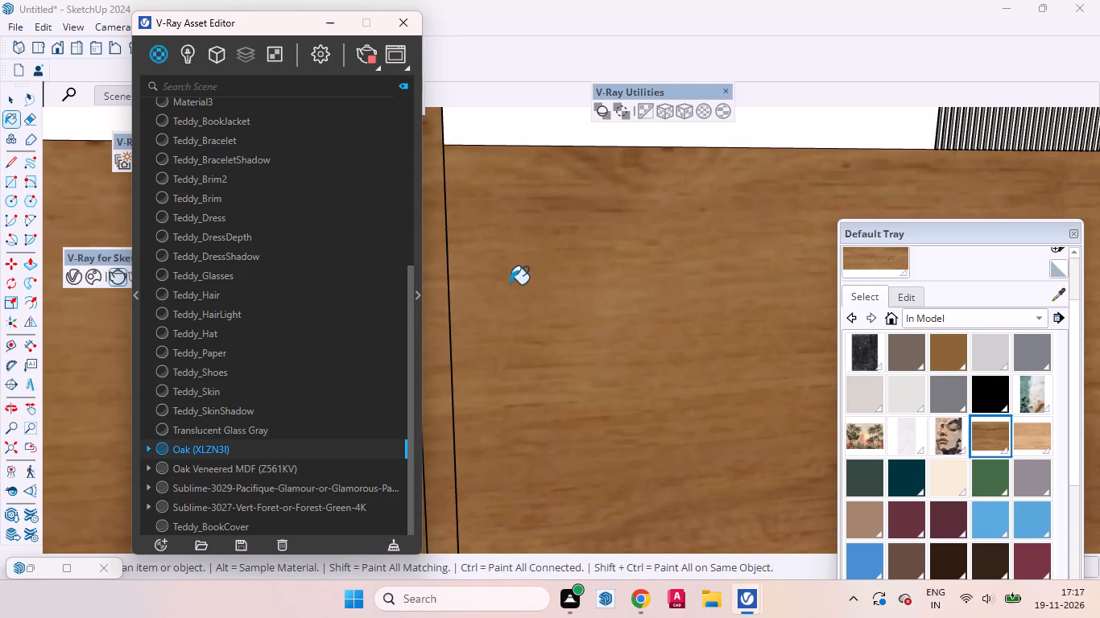
Return to the Scene 2 camera view with the Select tool active and the V-Ray Asset Editor moved lower.
left_click(12, 101)
scroll(563, 258, "down", 2)
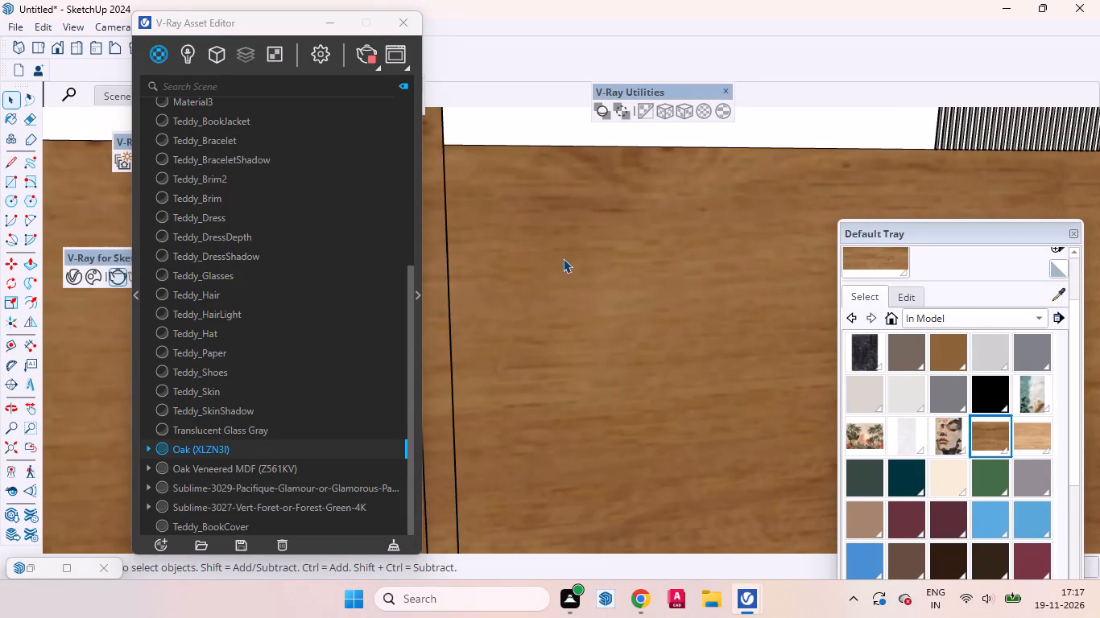
scroll(563, 258, "down", 20)
scroll(563, 258, "down", 10)
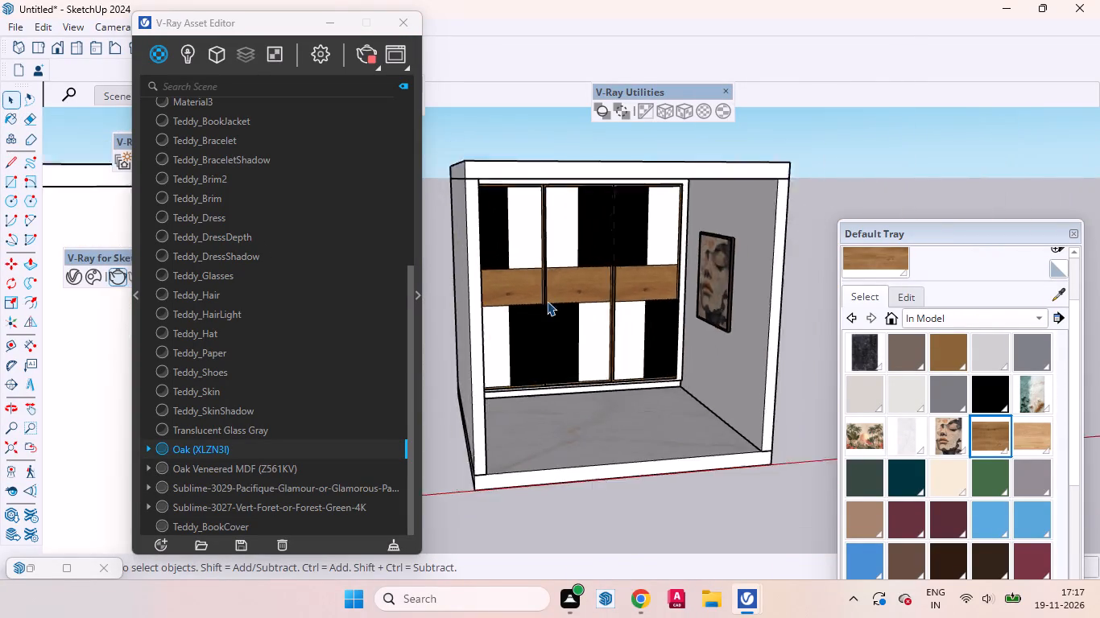
scroll(547, 301, "down", 5)
middle_click_drag(597, 339, 544, 396)
left_click(666, 337)
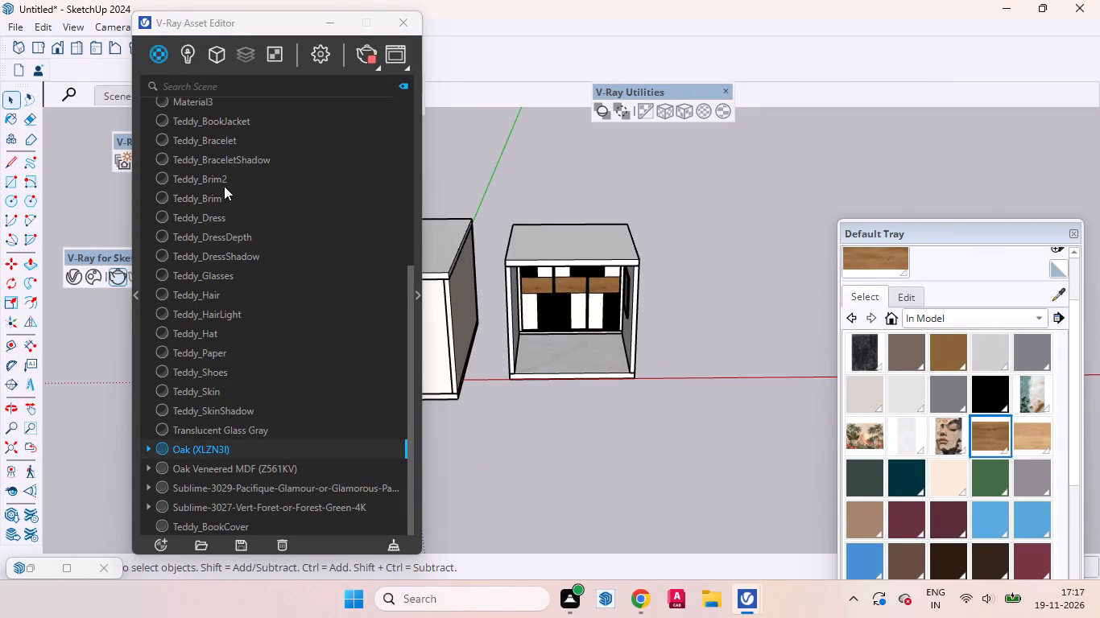
left_click_drag(274, 22, 235, 212)
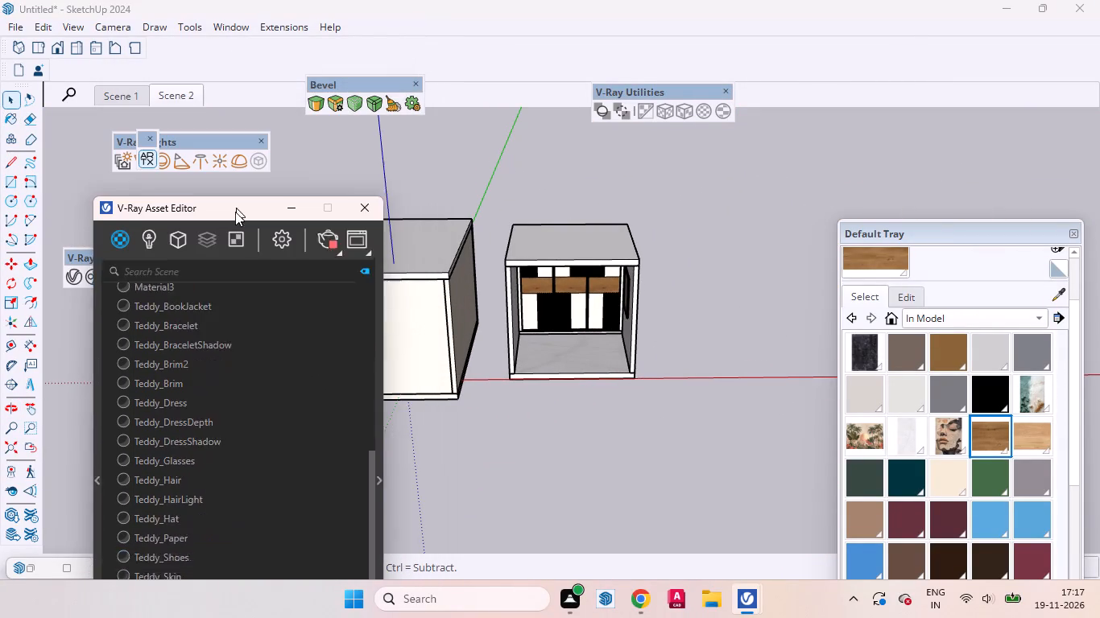
left_click_drag(235, 212, 234, 242)
left_click(171, 96)
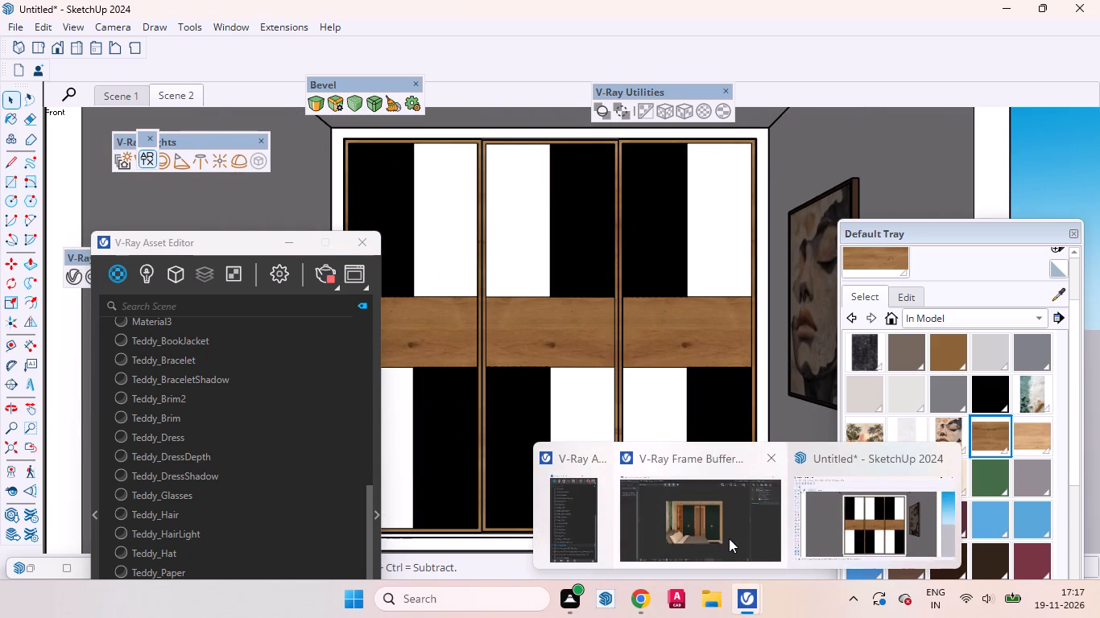
Inspect the green-wardrobe bedroom render up close at the central wood panel, vertical light strip, fluted wall panel and ceiling.
left_click(723, 534)
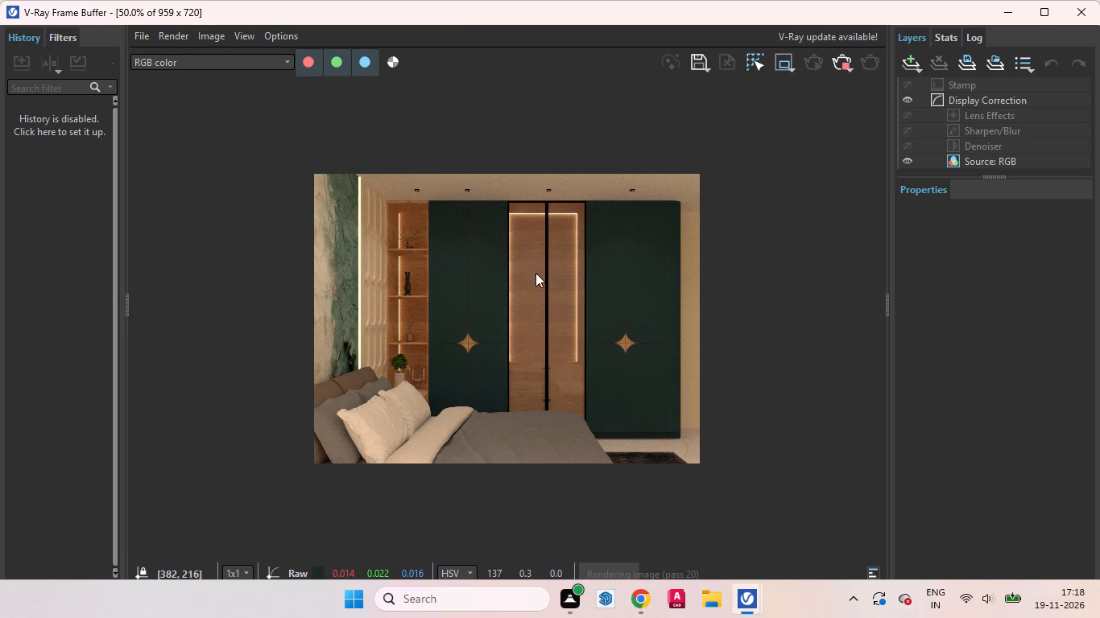
scroll(566, 269, "up", 2)
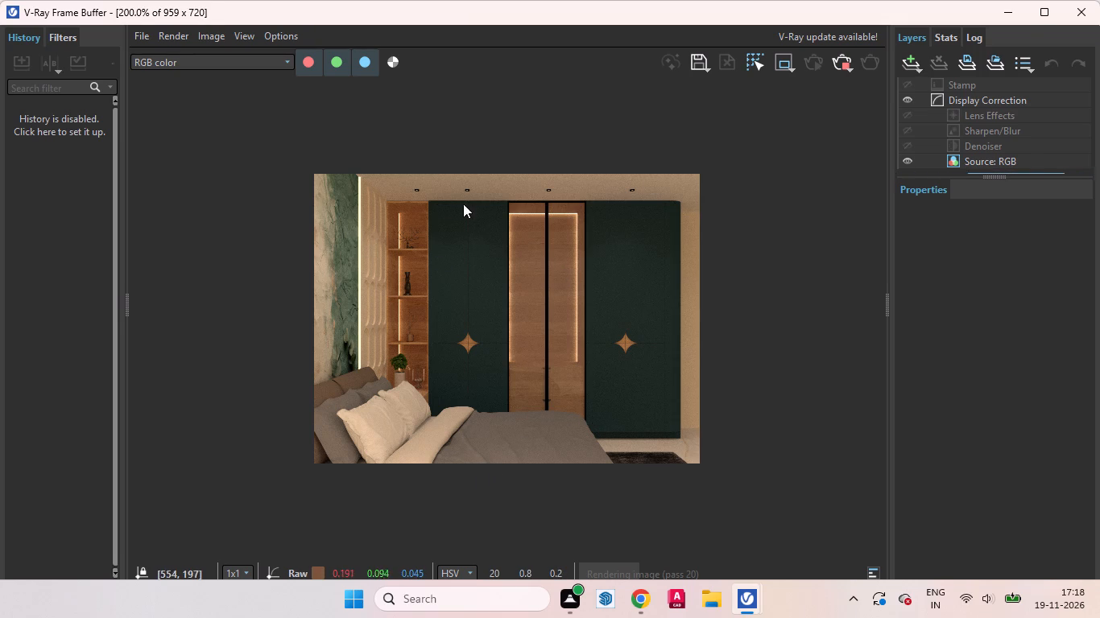
scroll(444, 202, "up", 2)
scroll(420, 218, "down", 2)
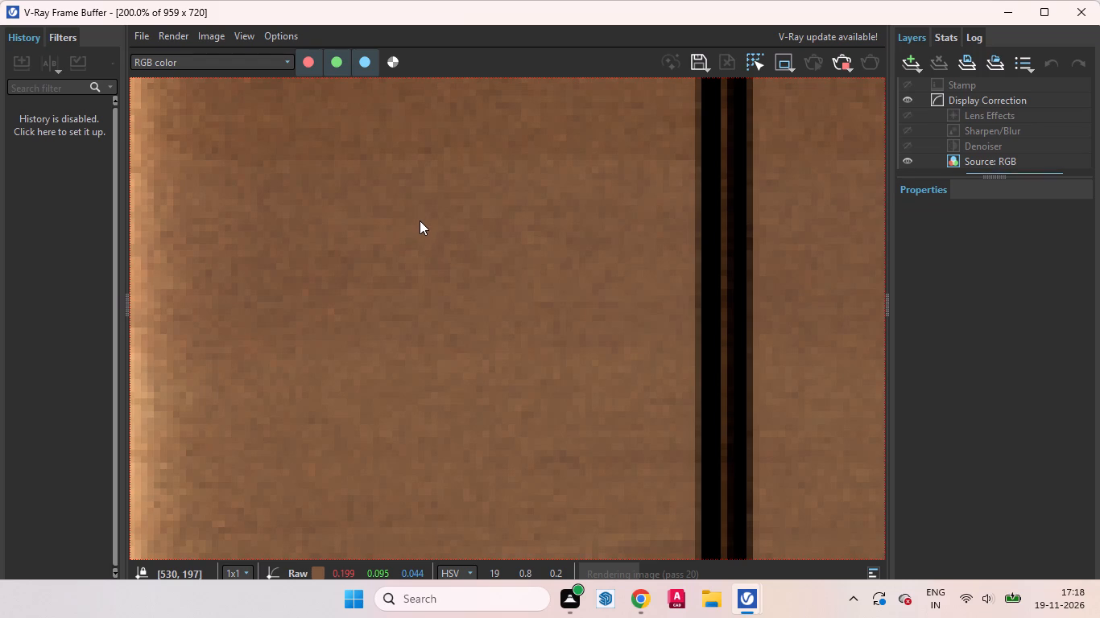
scroll(420, 221, "down", 3)
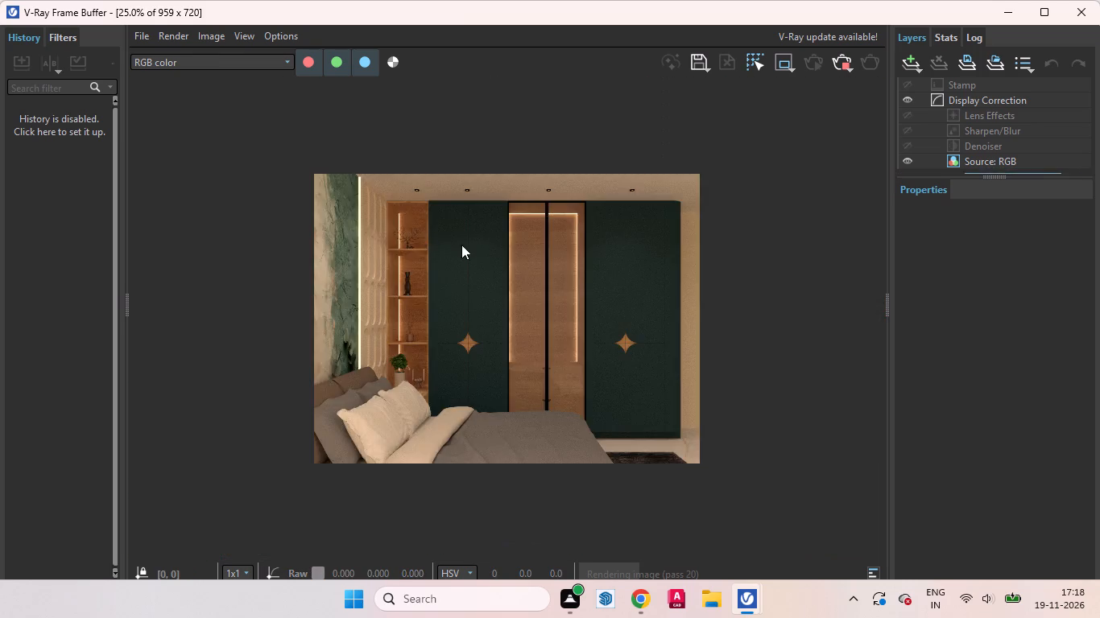
scroll(473, 261, "up", 1)
scroll(360, 278, "up", 1)
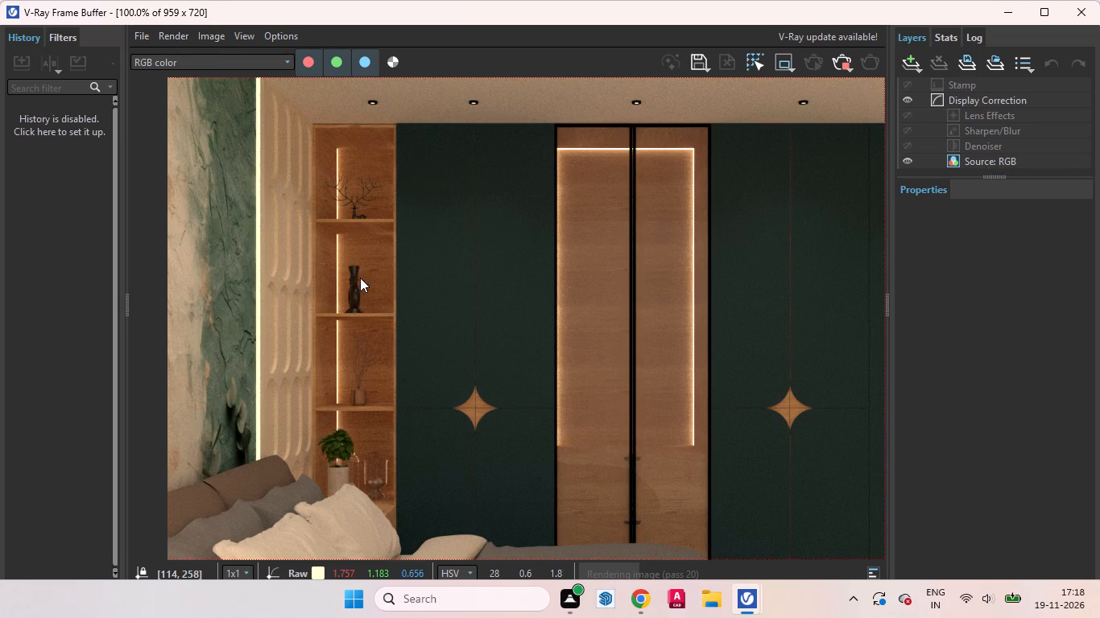
scroll(261, 244, "down", 1)
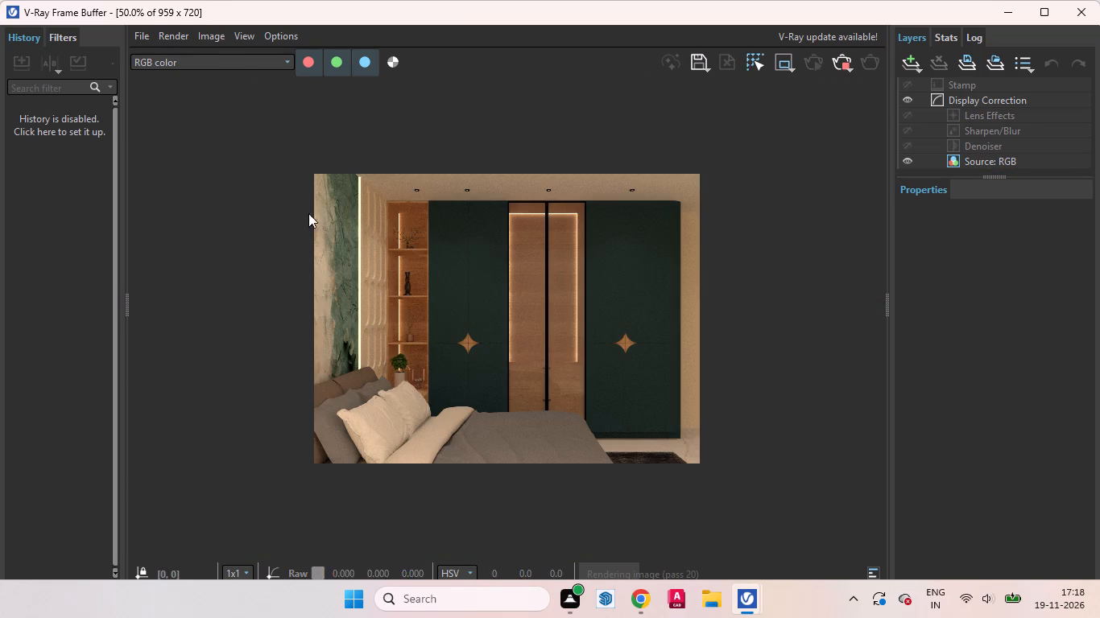
scroll(344, 199, "up", 1)
scroll(256, 111, "up", 2)
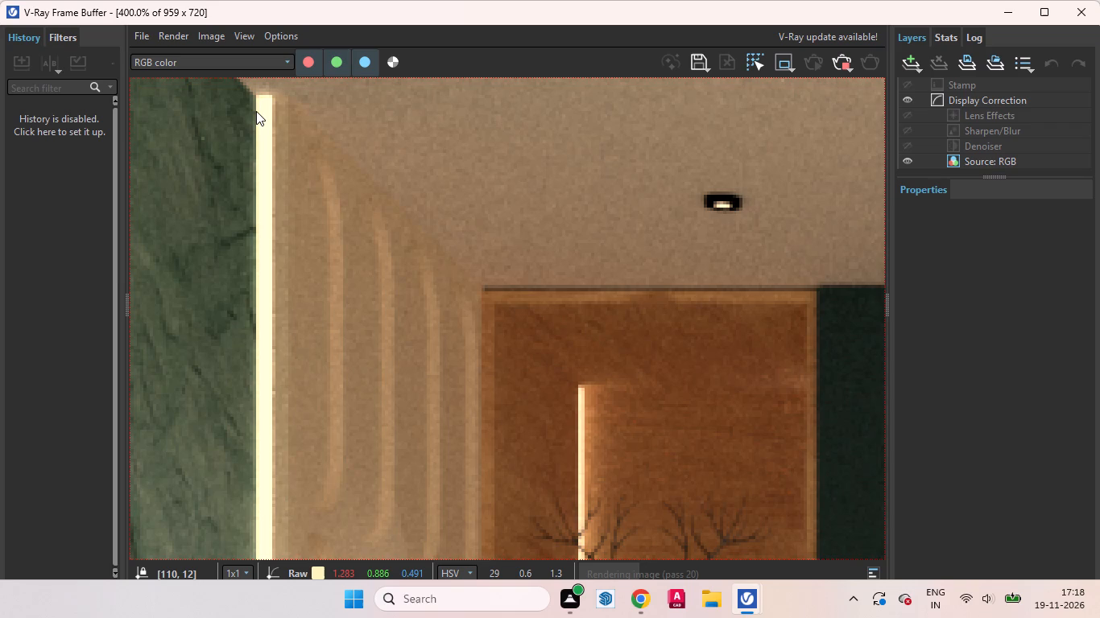
middle_click_drag(275, 124, 287, 117)
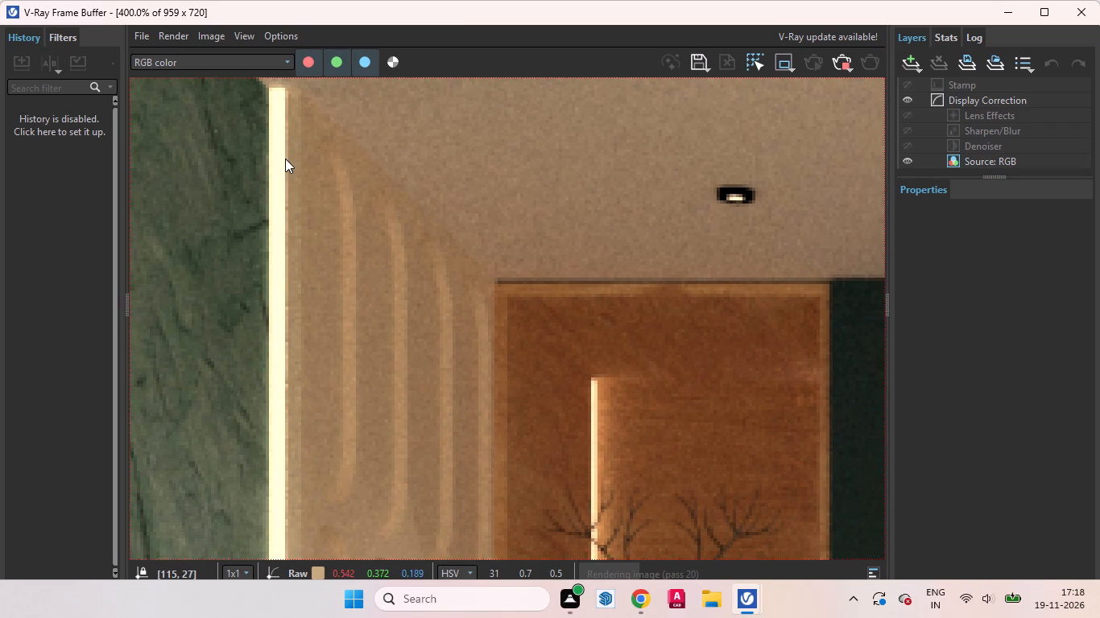
scroll(284, 160, "down", 3)
scroll(376, 233, "up", 1)
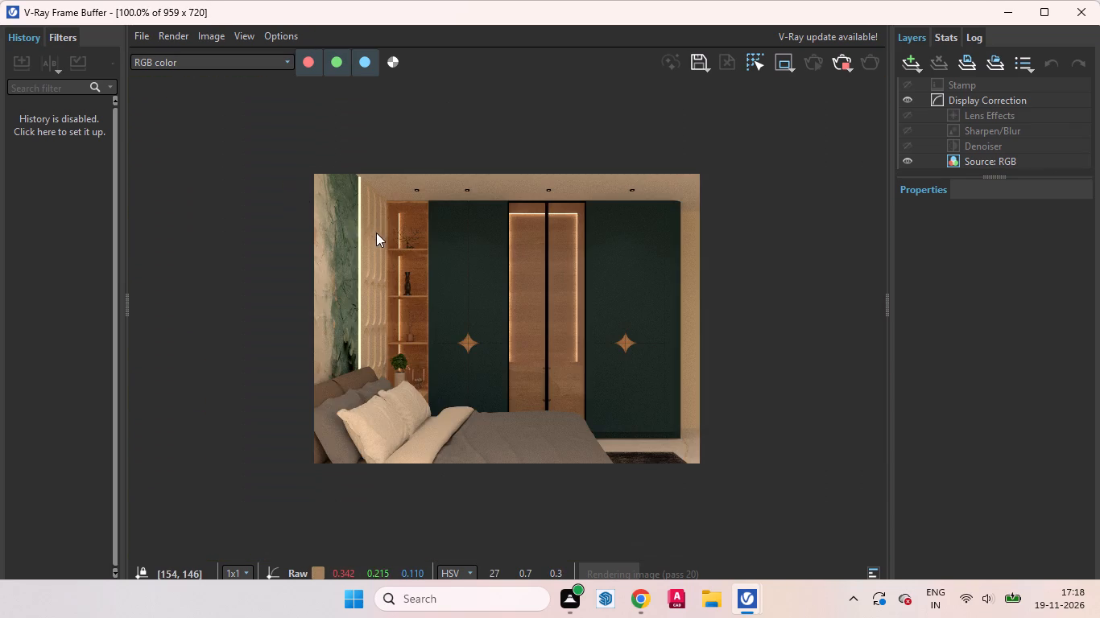
scroll(268, 314, "up", 1)
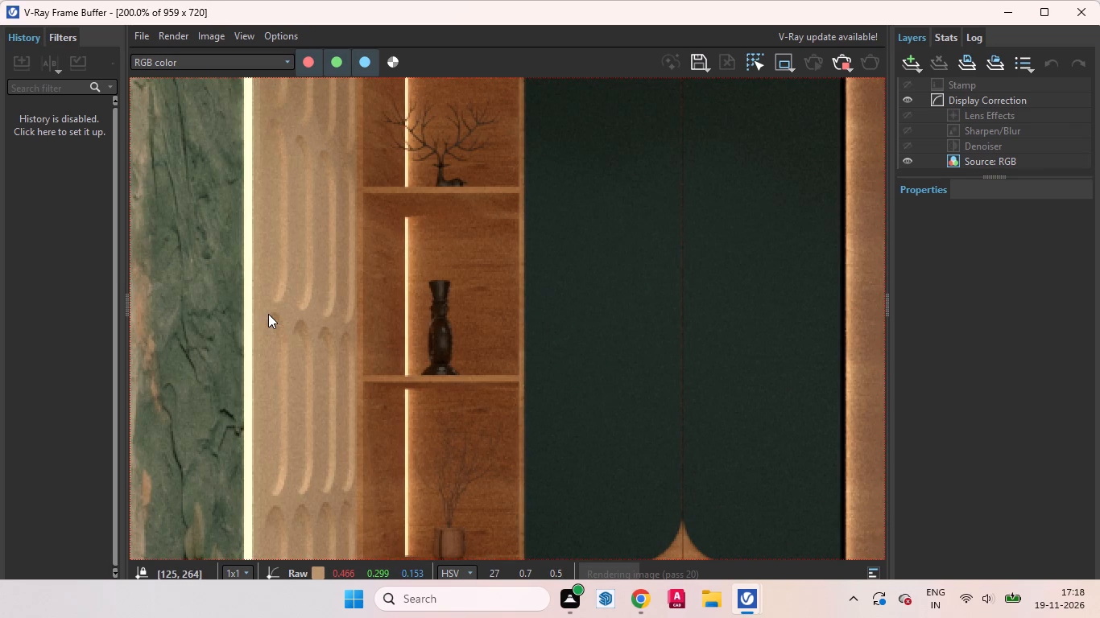
scroll(305, 341, "down", 2)
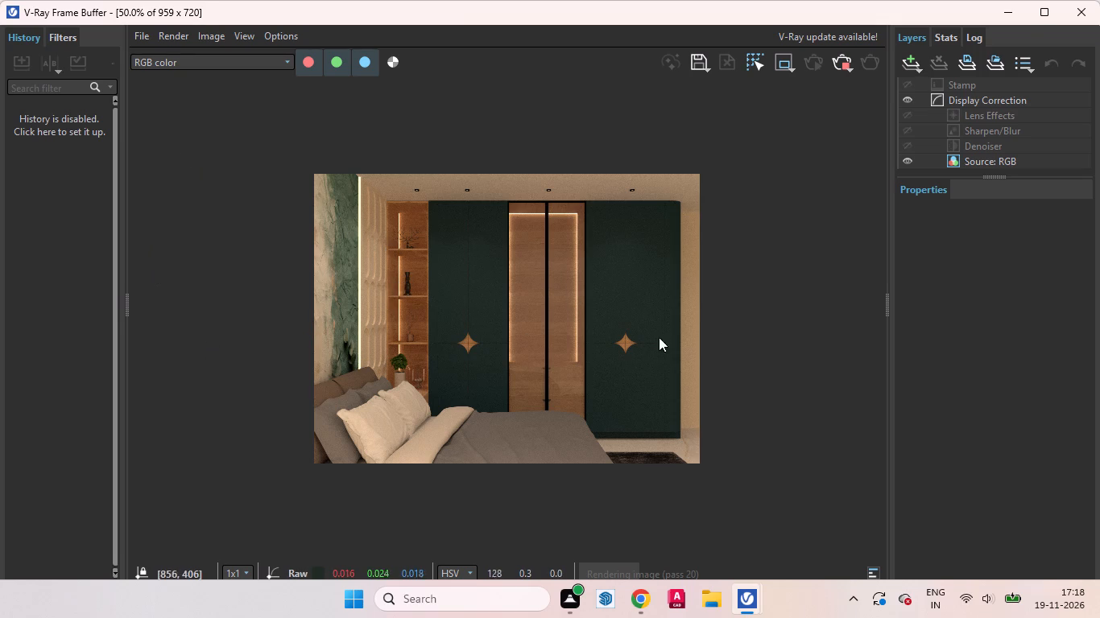
Examine the render's green doors, star inlays, lit display shelves and bed area, and put the render window away.
scroll(639, 361, "up", 2)
middle_click_drag(582, 384, 416, 318)
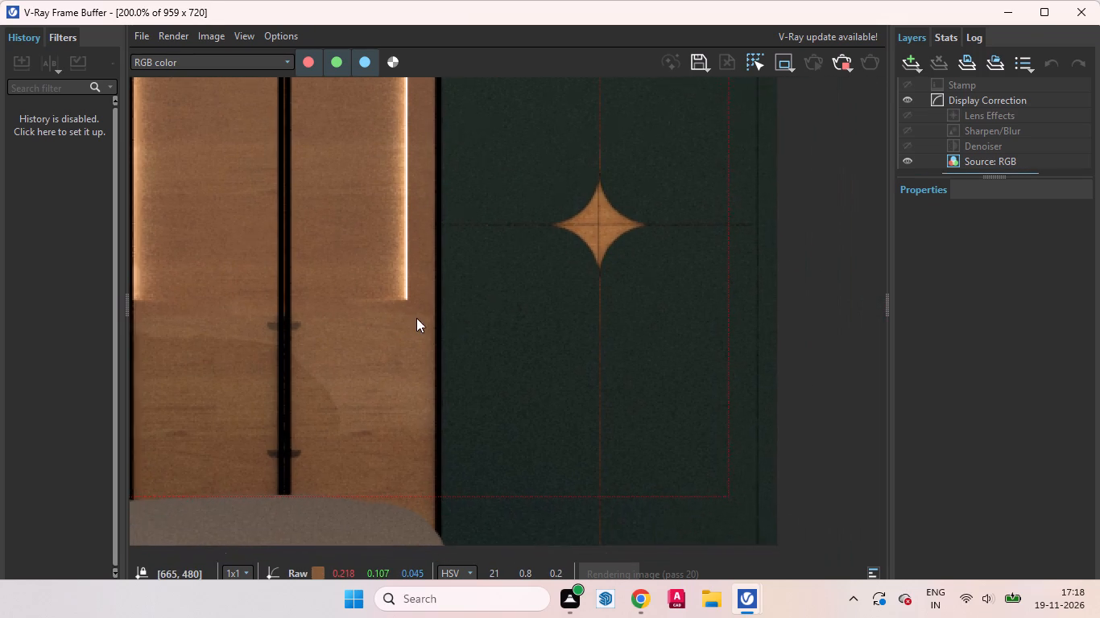
middle_click_drag(416, 318, 395, 311)
scroll(688, 439, "down", 1)
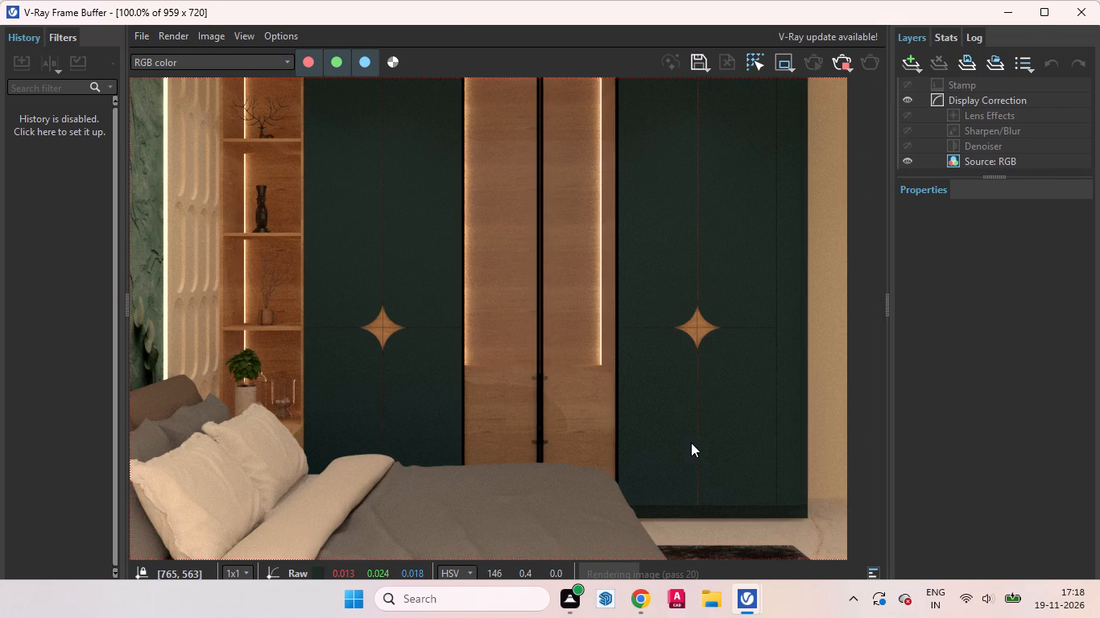
middle_click_drag(327, 333, 495, 417)
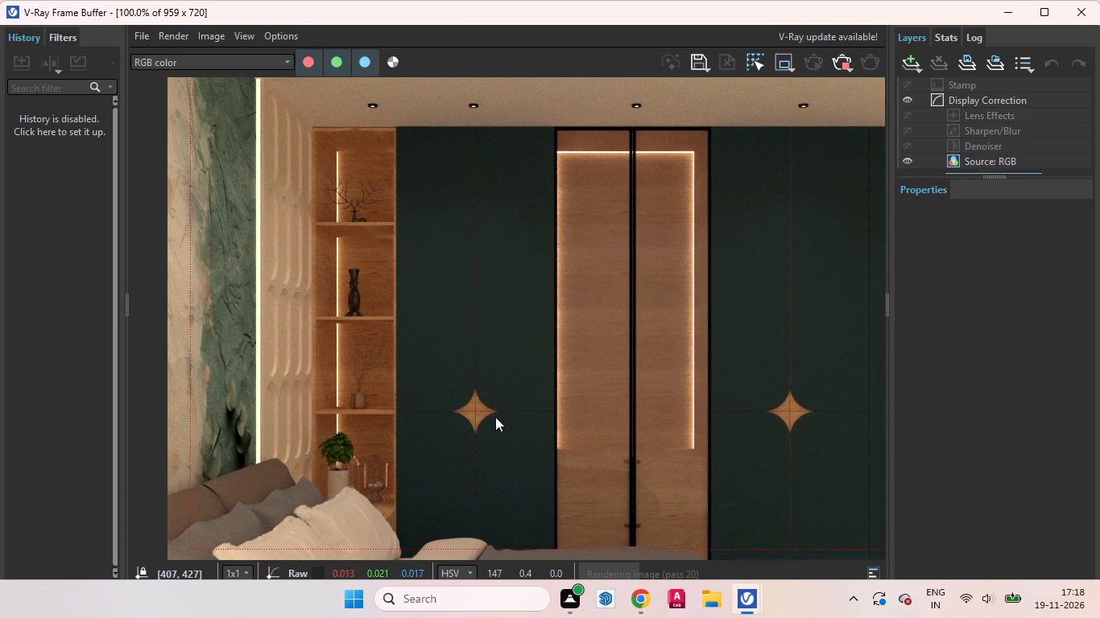
middle_click_drag(495, 417, 475, 352)
middle_click_drag(486, 379, 502, 415)
scroll(350, 192, "up", 2)
scroll(386, 271, "down", 1)
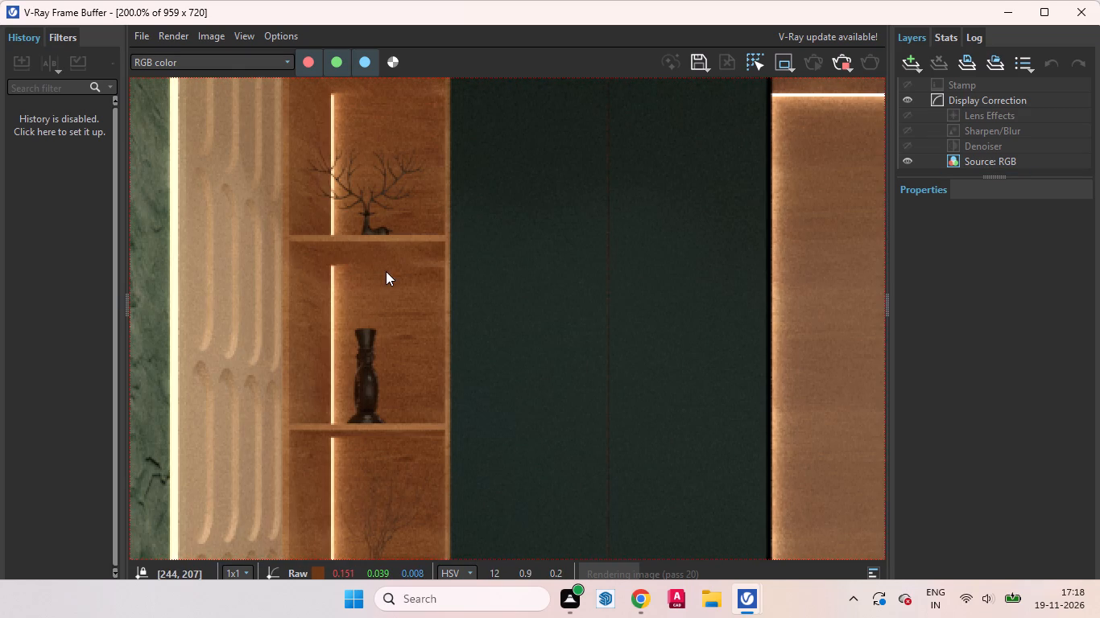
middle_click_drag(365, 264, 443, 141)
middle_click_drag(462, 318, 415, 230)
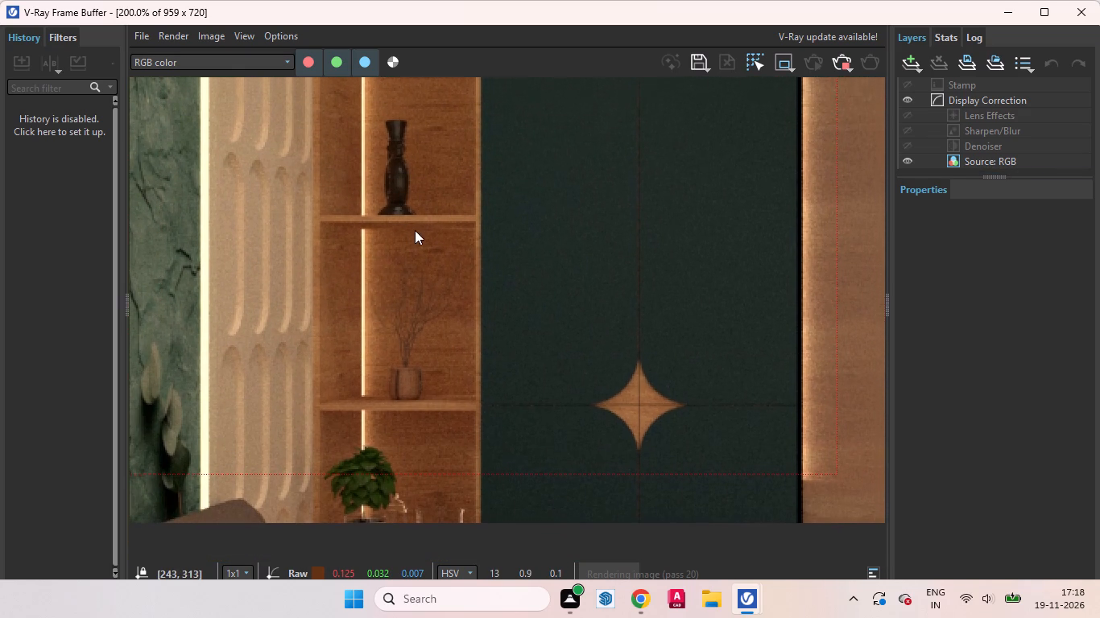
middle_click_drag(415, 230, 412, 186)
middle_click_drag(437, 413, 448, 536)
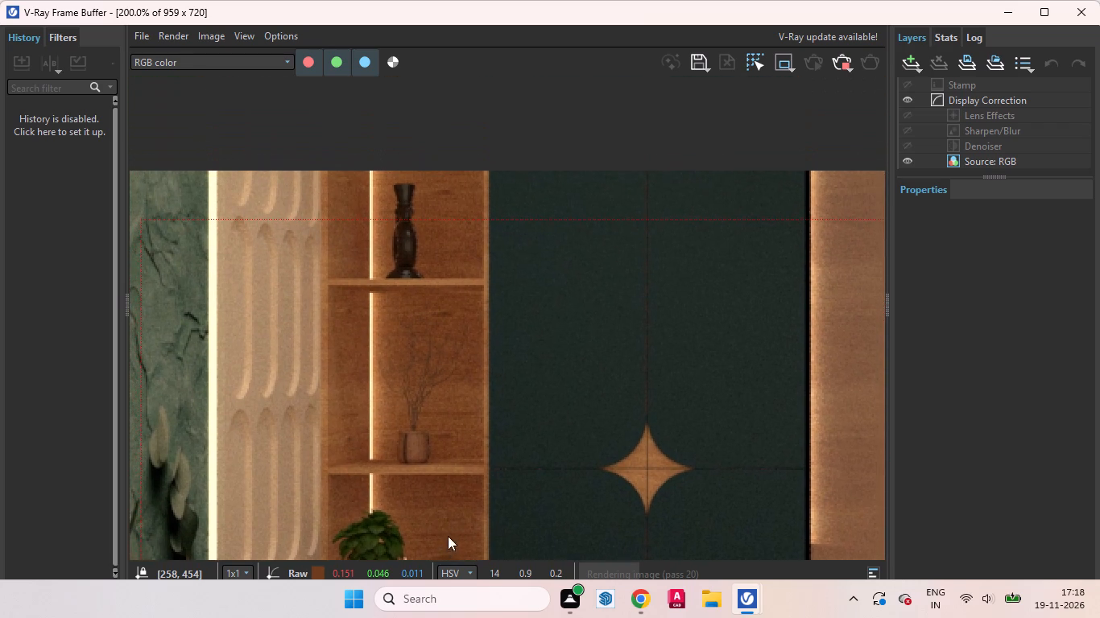
middle_click_drag(448, 536, 446, 554)
scroll(395, 445, "down", 1)
scroll(342, 249, "up", 1)
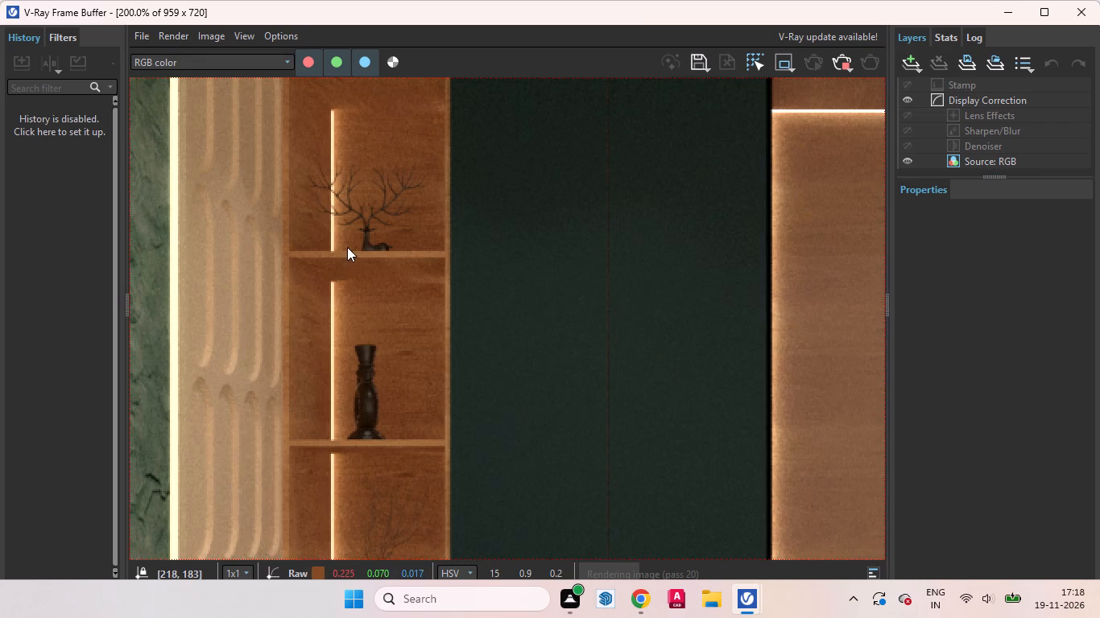
middle_click_drag(359, 253, 280, 305)
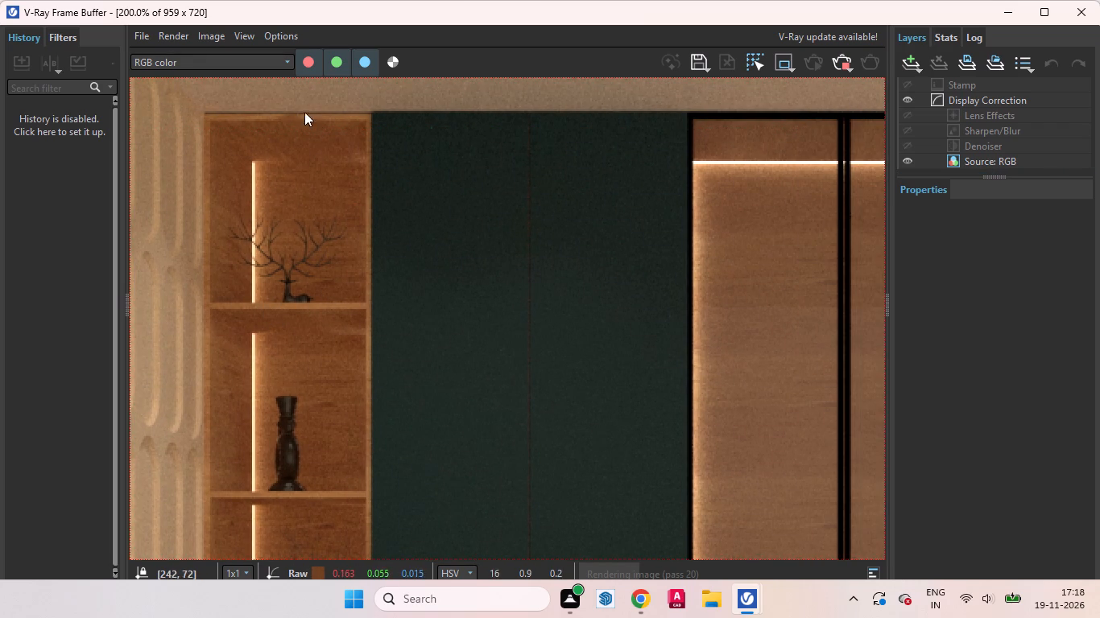
scroll(339, 96, "up", 2)
scroll(433, 233, "down", 3)
scroll(373, 197, "down", 1)
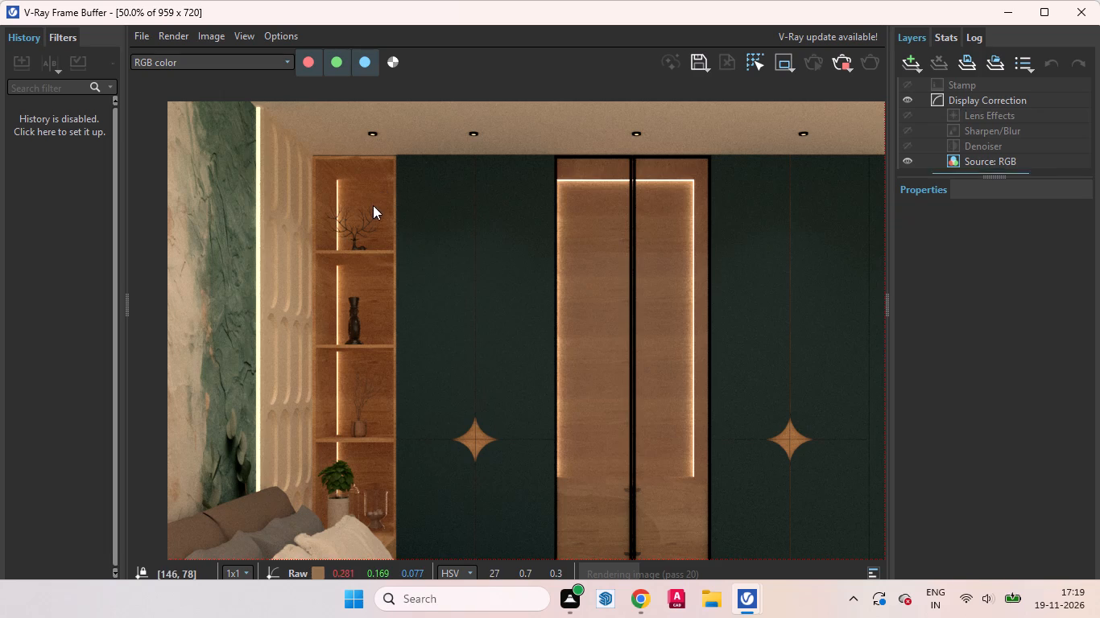
left_click(999, 12)
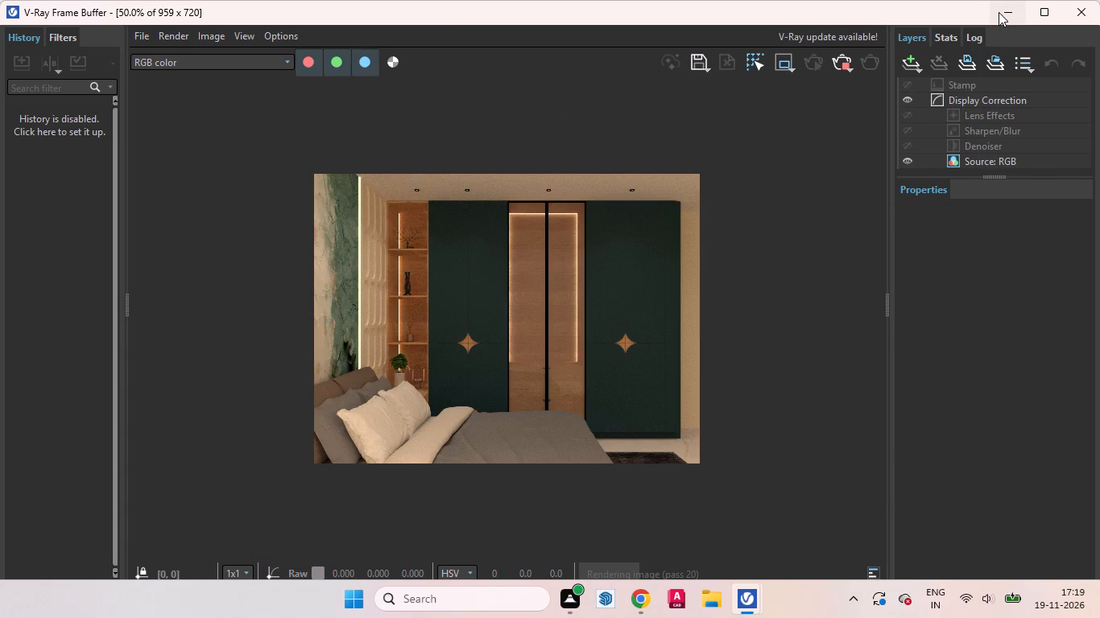
Minimise the V-Ray Asset Editor and place a Tape Measure guide on the ceiling 15 inches from the wardrobe-side edge.
scroll(563, 325, "down", 10)
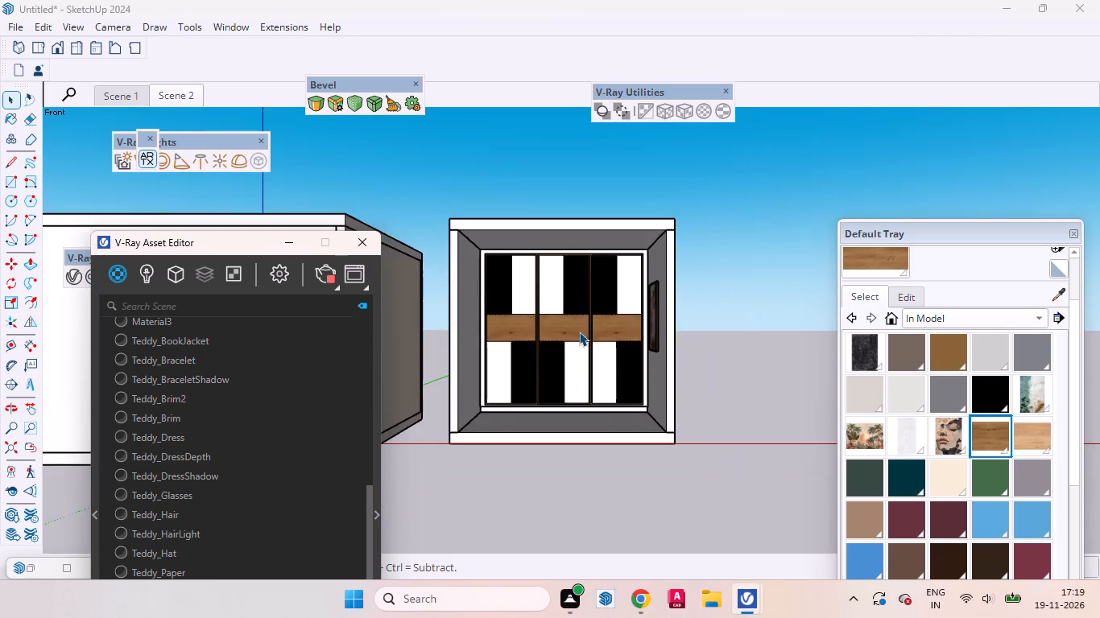
scroll(579, 332, "down", 2)
scroll(532, 265, "up", 9)
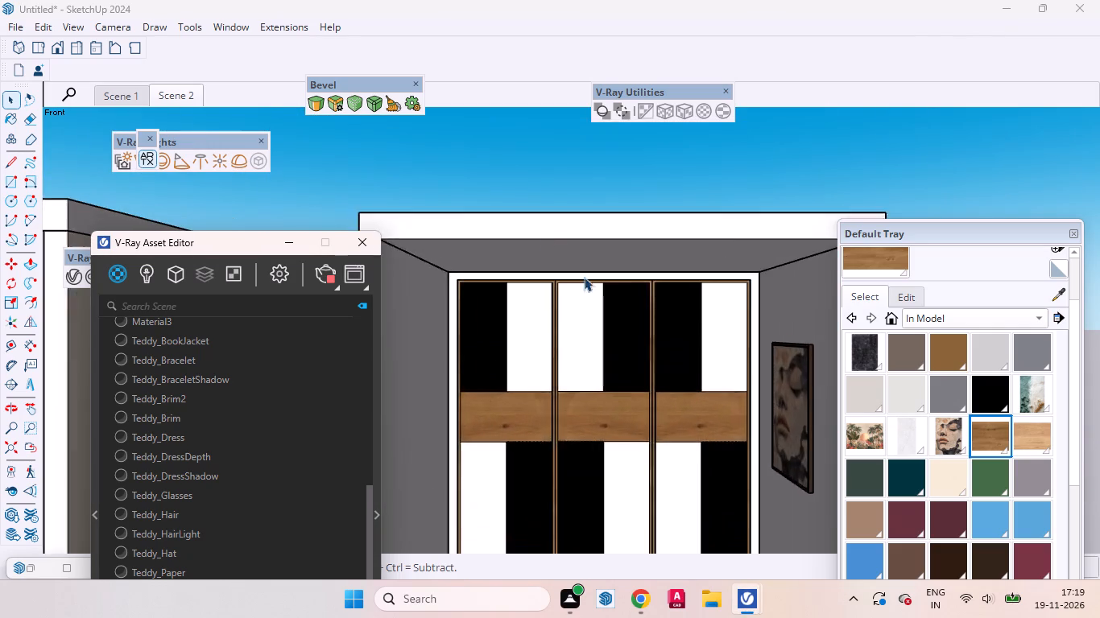
scroll(584, 277, "up", 2)
middle_click_drag(532, 236, 429, 139)
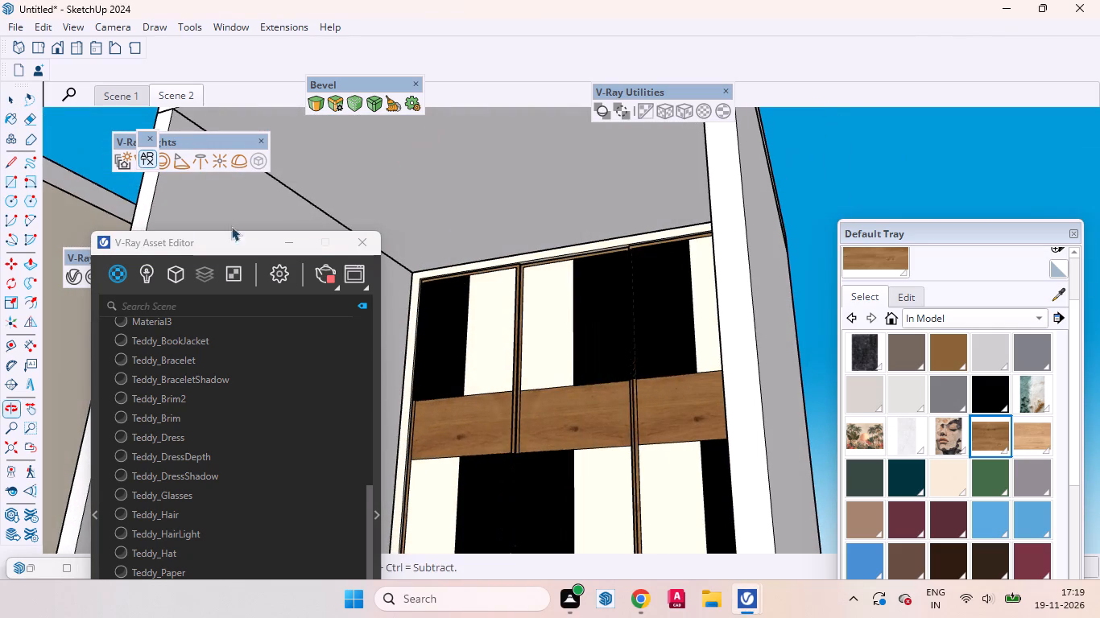
left_click(293, 241)
scroll(523, 250, "up", 5)
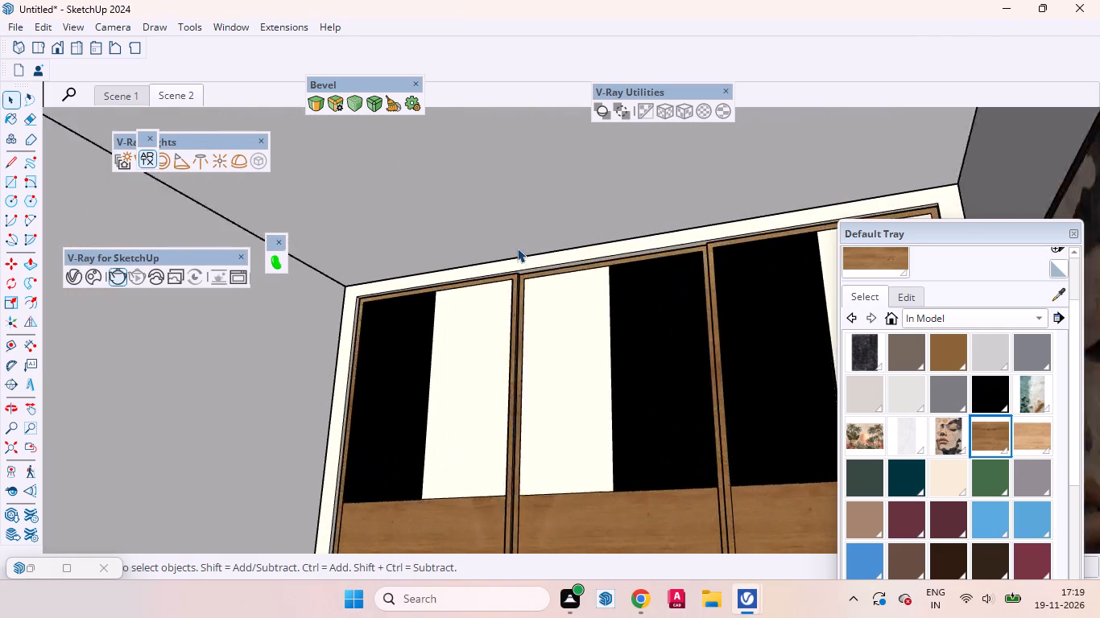
scroll(517, 248, "up", 4)
scroll(509, 263, "down", 2)
scroll(516, 270, "up", 1)
scroll(526, 277, "down", 5)
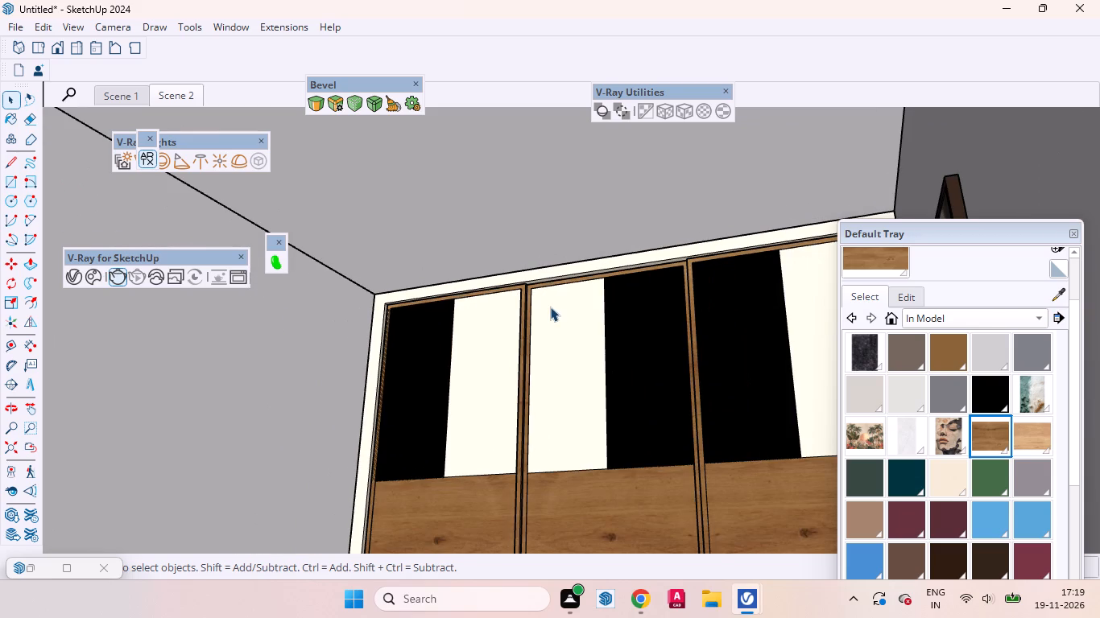
key("t")
left_click(555, 263)
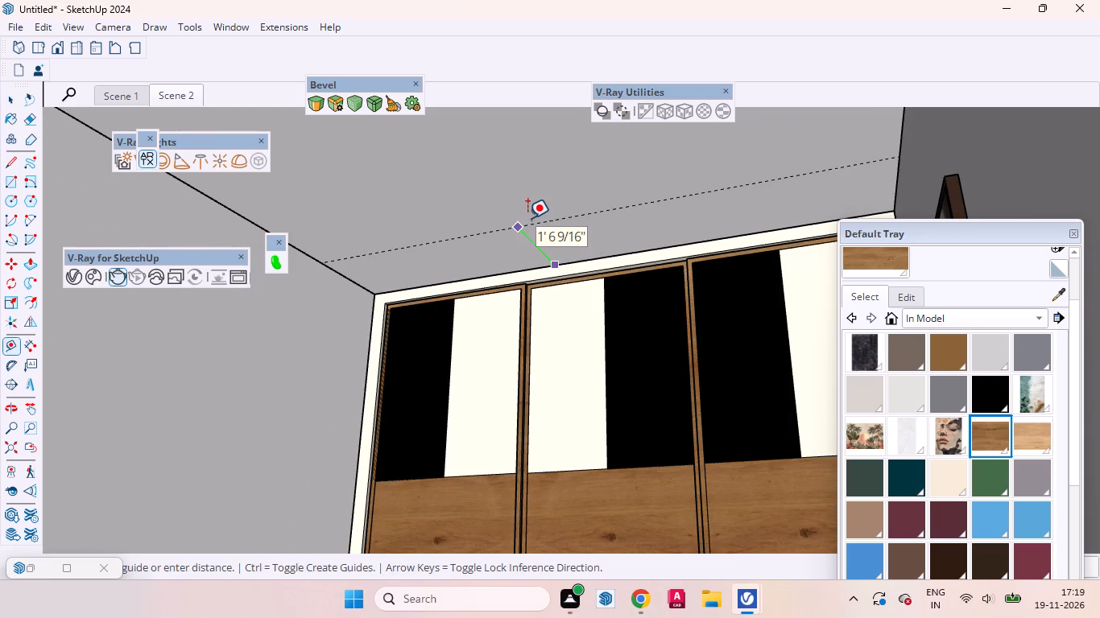
type("15")
key("Return")
Place a second ceiling guide 15 inches from the edge along the side wall opposite the artwork.
scroll(598, 253, "down", 6)
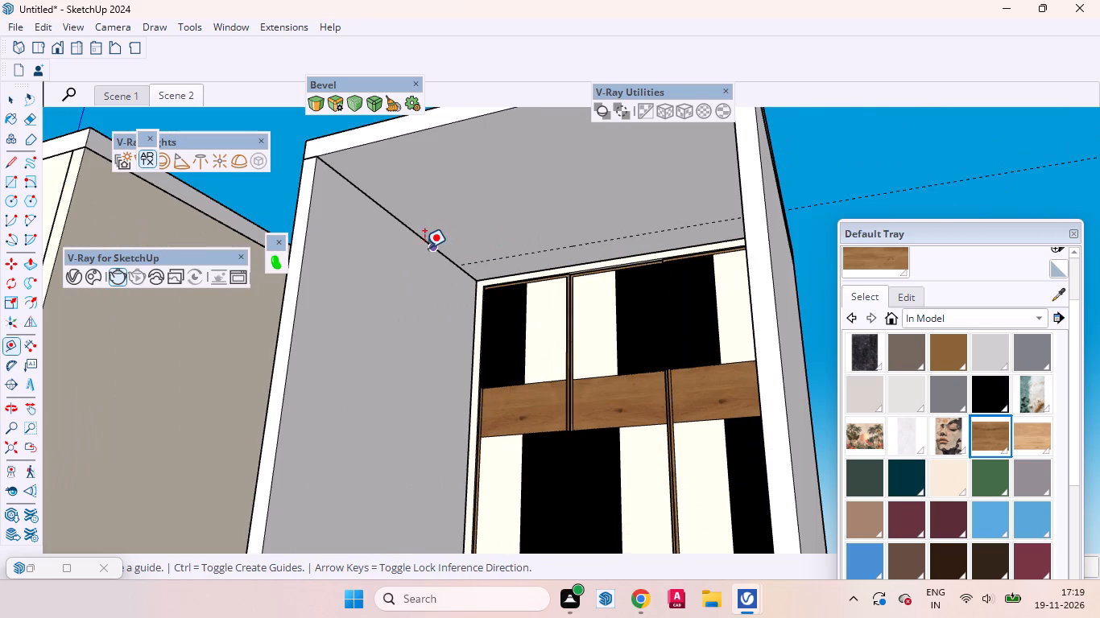
left_click(421, 244)
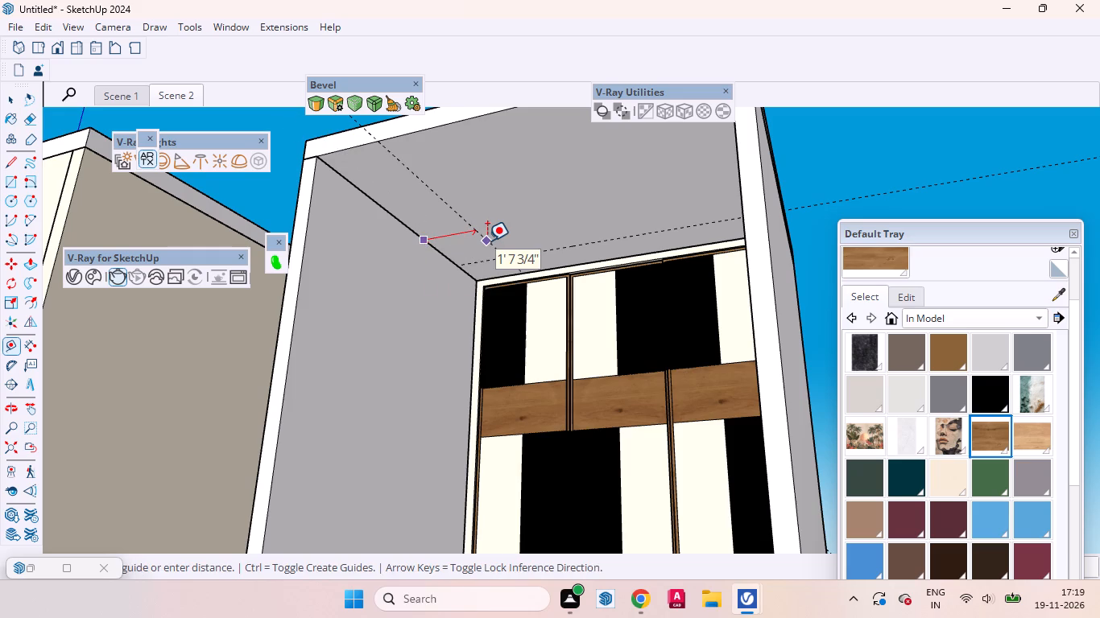
key("1")
key("5")
key("Return")
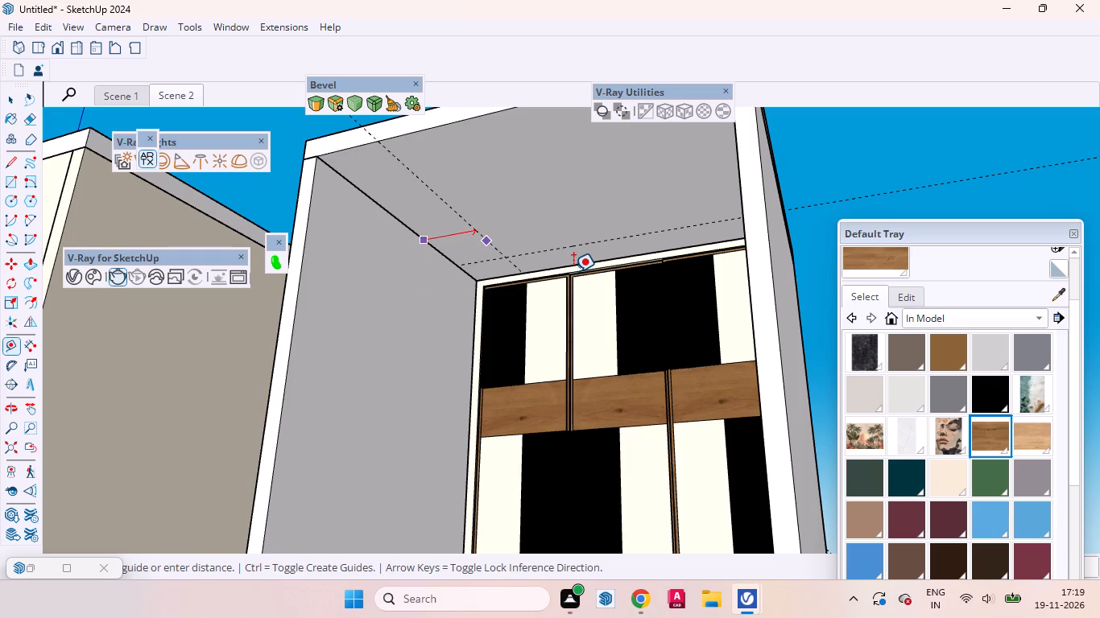
key("space")
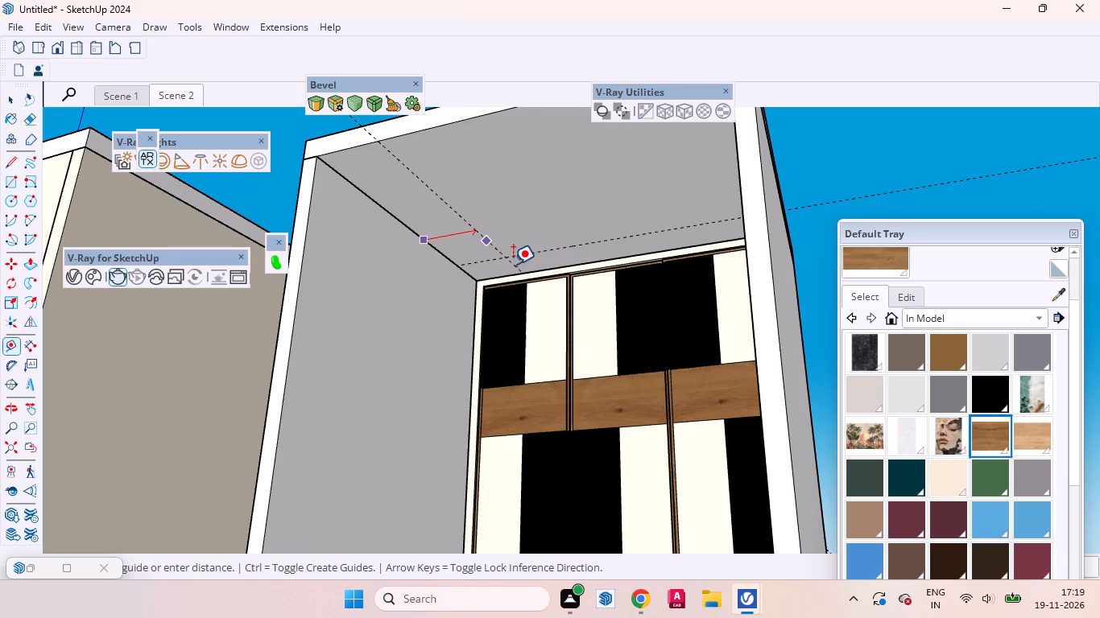
key("space")
left_click(0, 102)
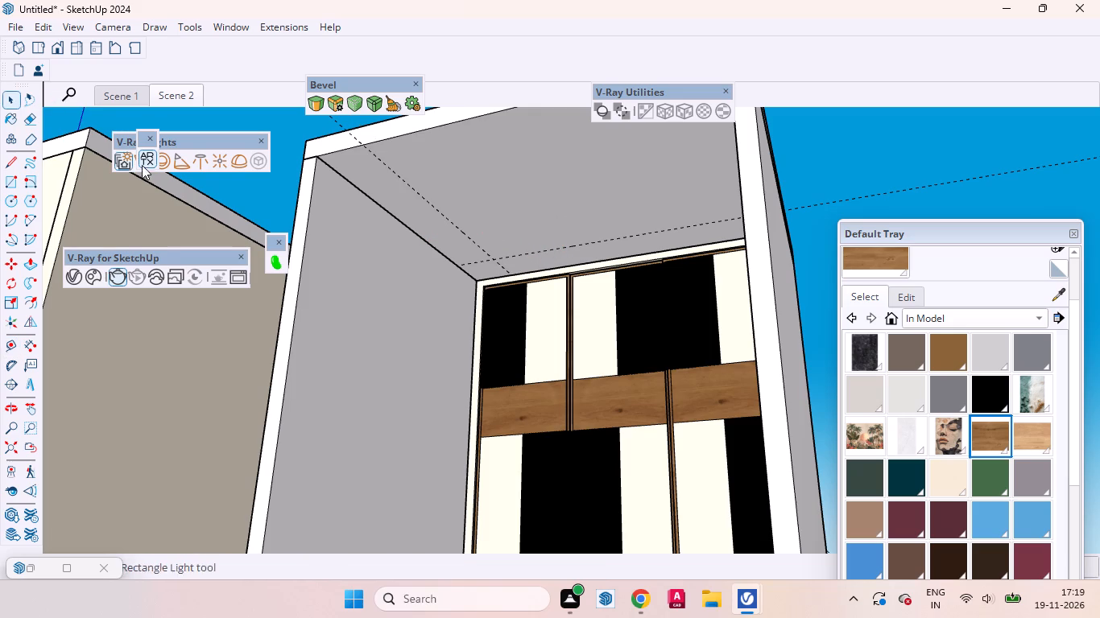
Place a third Tape Measure guide on the ceiling 15 inches from the edge along the artwork wall.
middle_click_drag(520, 235, 596, 207)
scroll(502, 310, "down", 8)
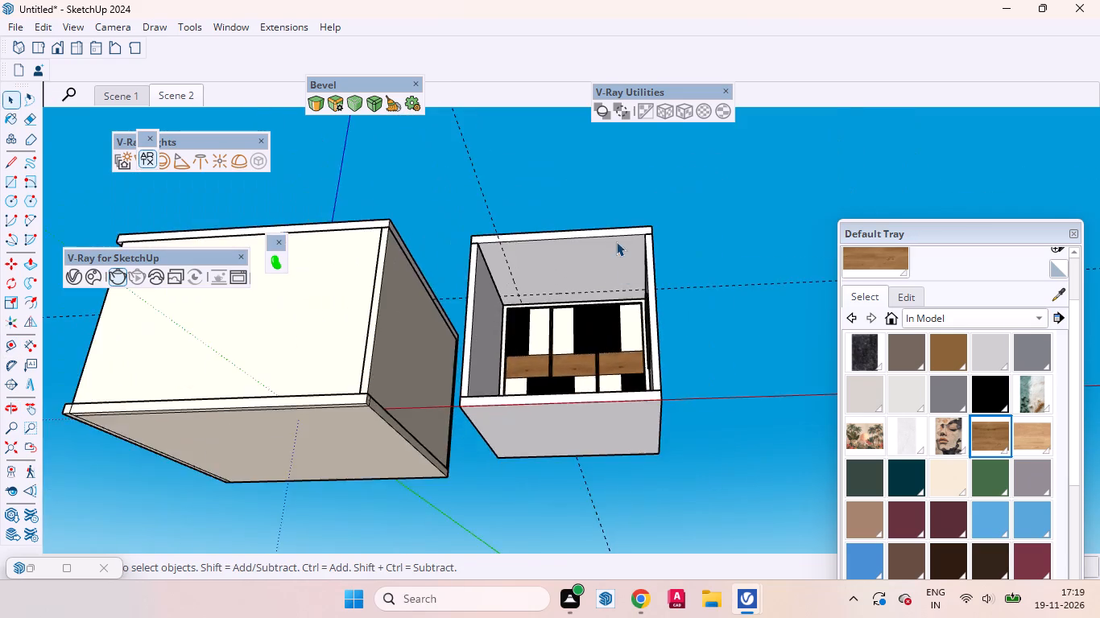
scroll(616, 241, "up", 8)
middle_click_drag(718, 290, 804, 313)
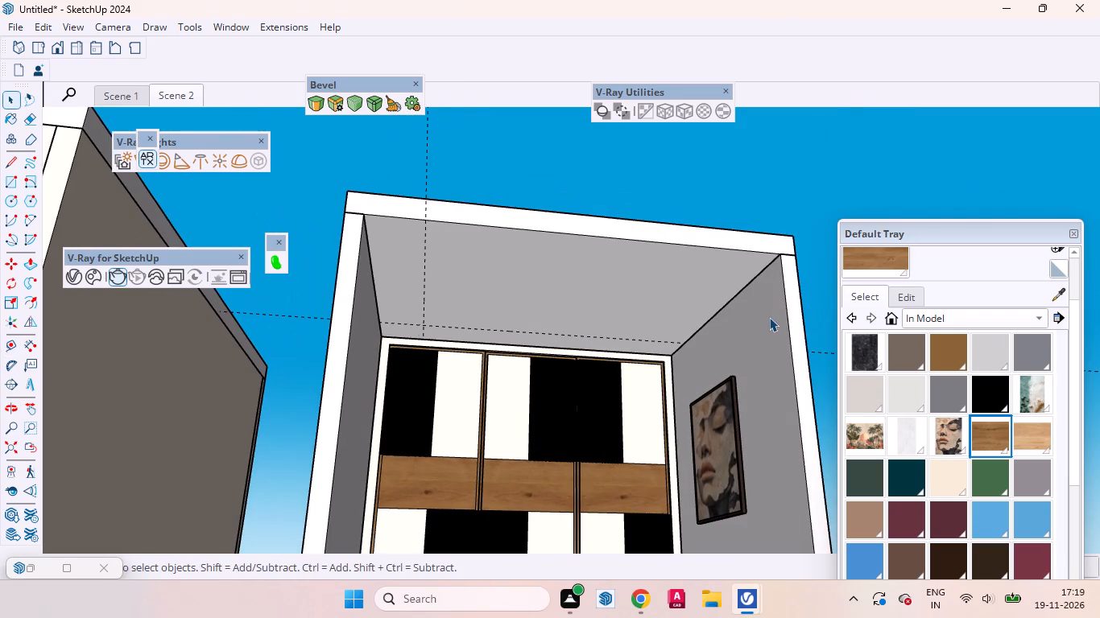
key("t")
left_click(733, 295)
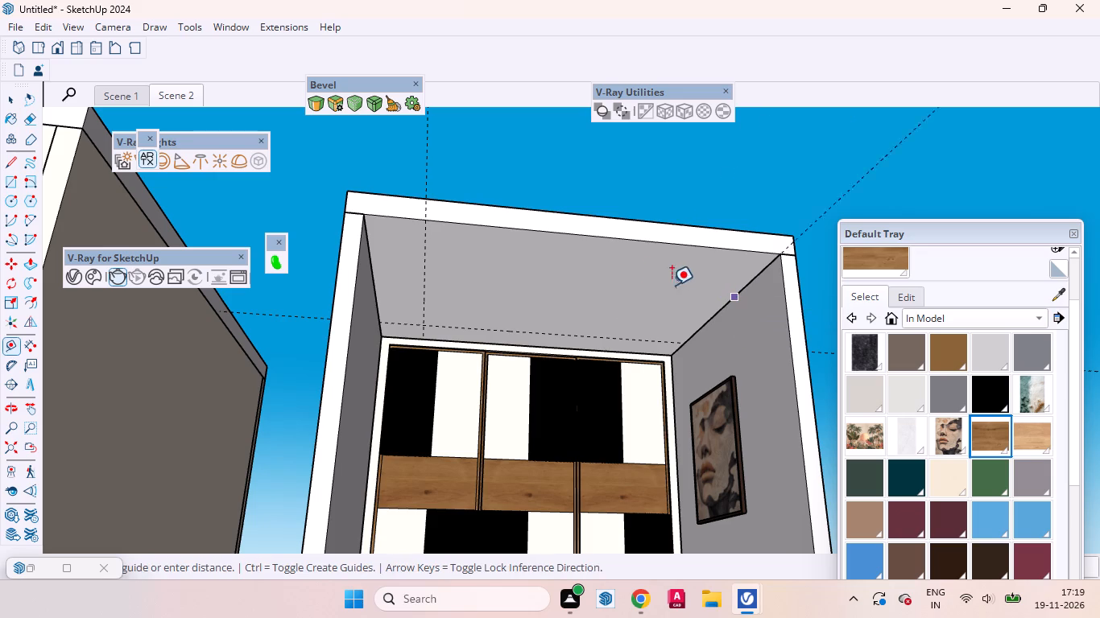
type("15")
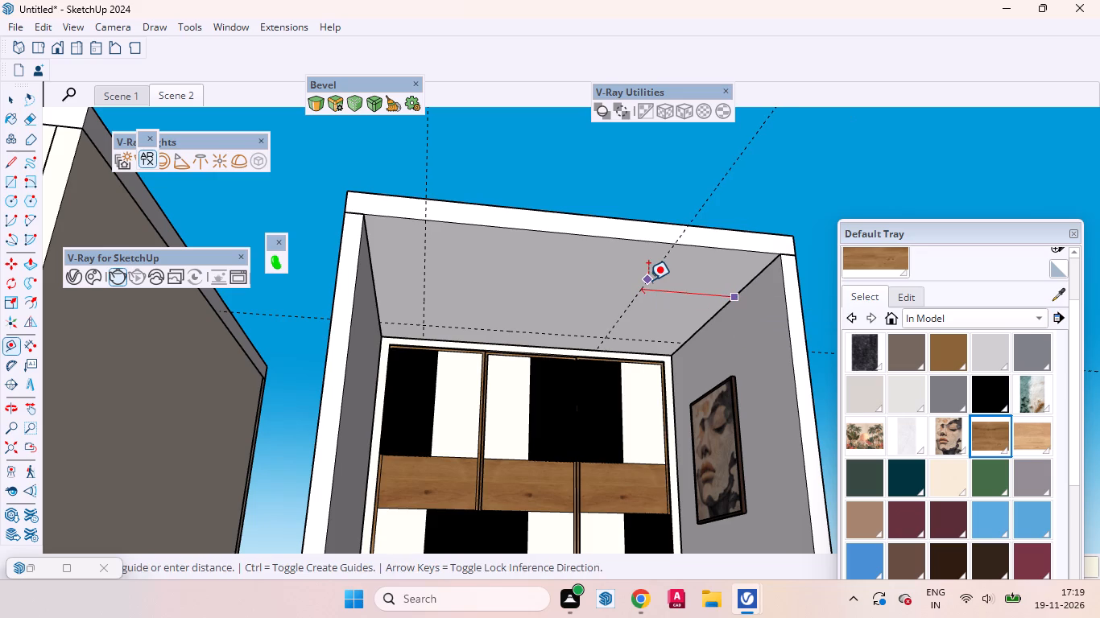
key("Return")
key("space")
Copy a ceiling spotlight with its light from the neighbouring bedroom to the black-and-cream wardrobe room, near the guide crossing opposite the artwork wall.
scroll(693, 292, "down", 11)
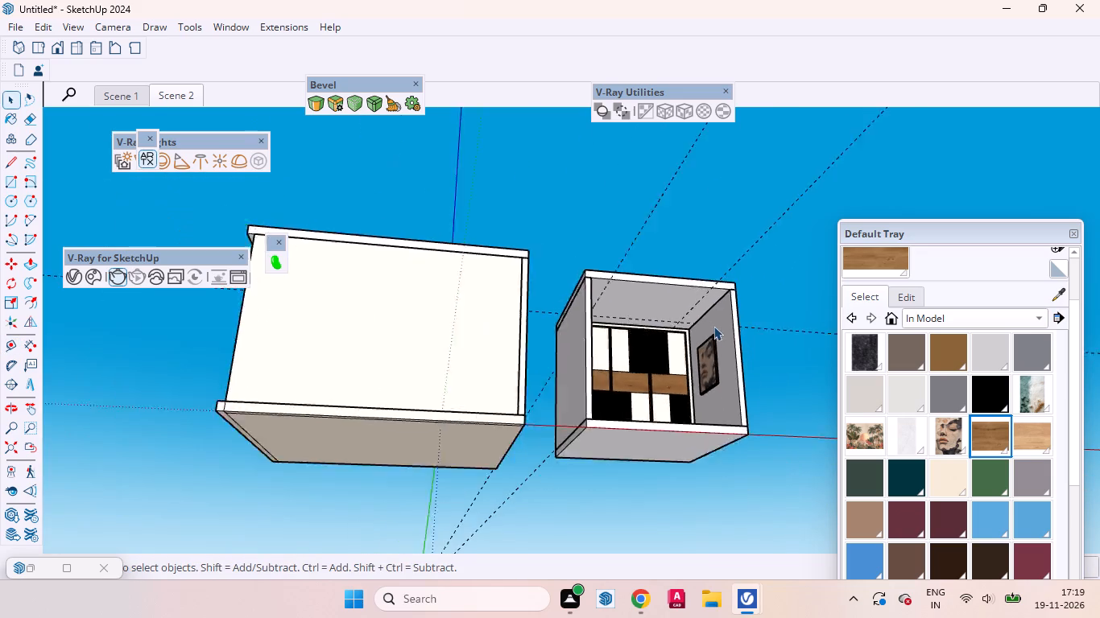
scroll(713, 326, "down", 5)
left_click(613, 245)
scroll(436, 300, "up", 11)
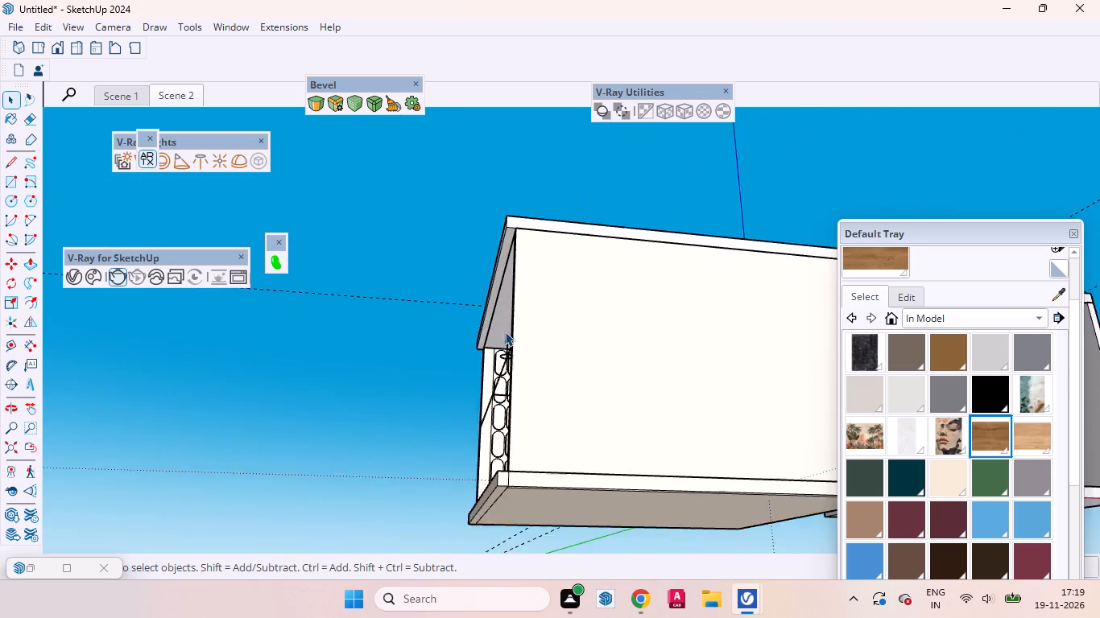
scroll(505, 332, "up", 12)
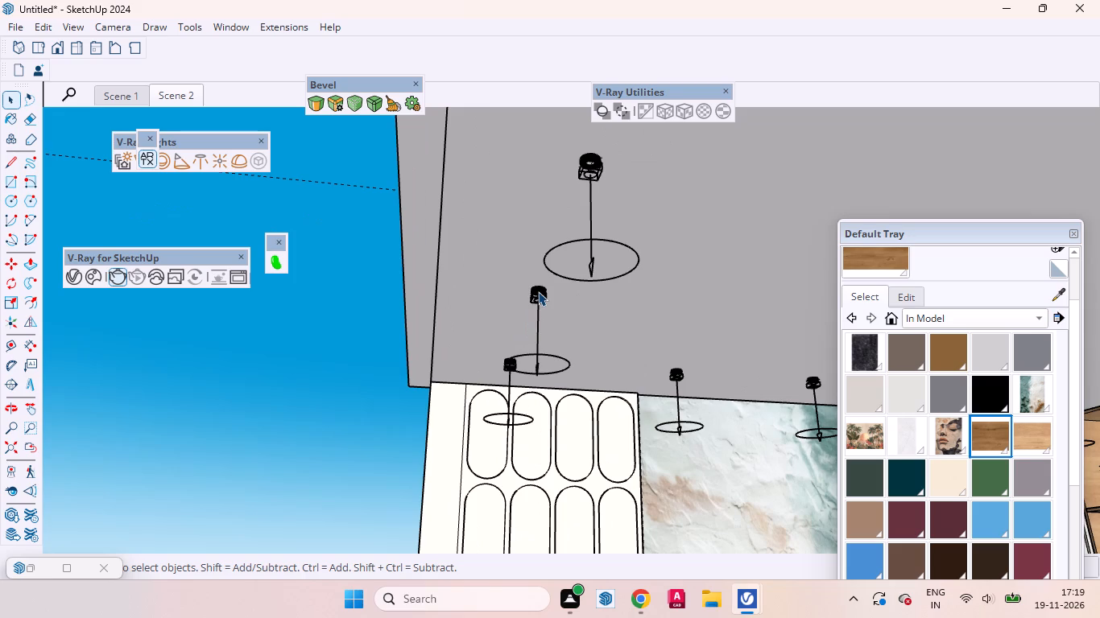
left_click(538, 291)
key("m")
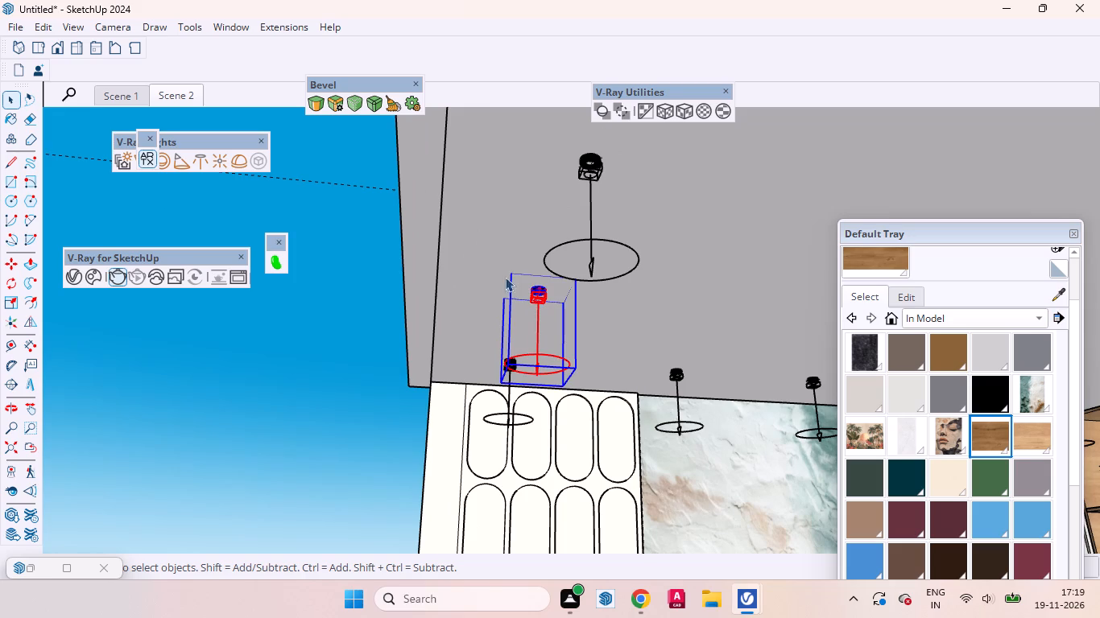
left_click(488, 262)
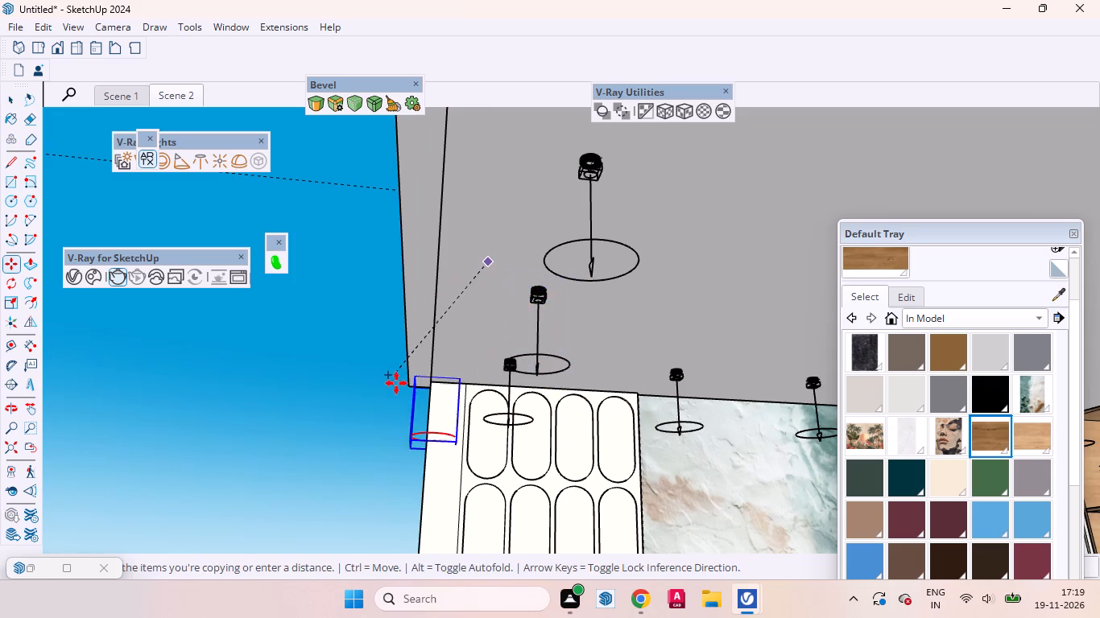
scroll(387, 393, "down", 11)
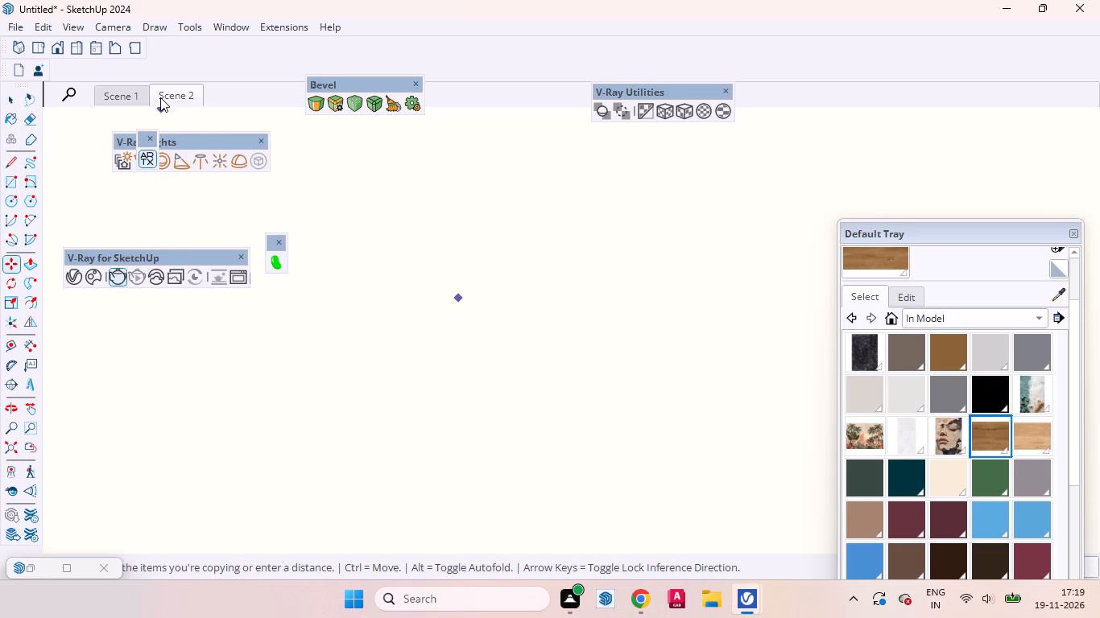
left_click(164, 95)
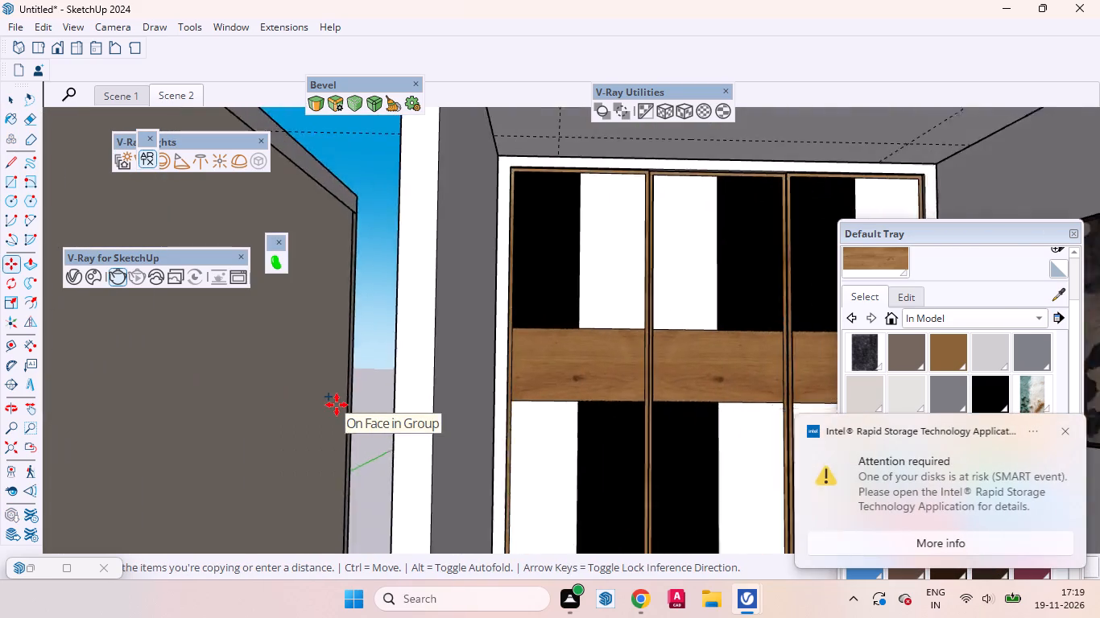
scroll(445, 263, "down", 3)
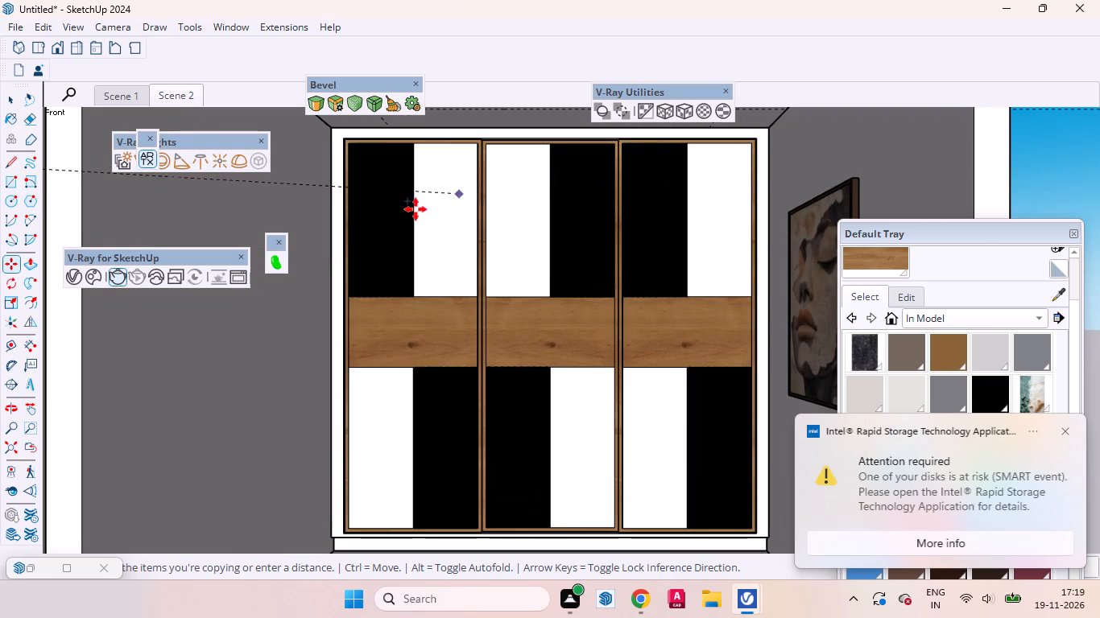
scroll(429, 333, "down", 3)
scroll(374, 175, "up", 6)
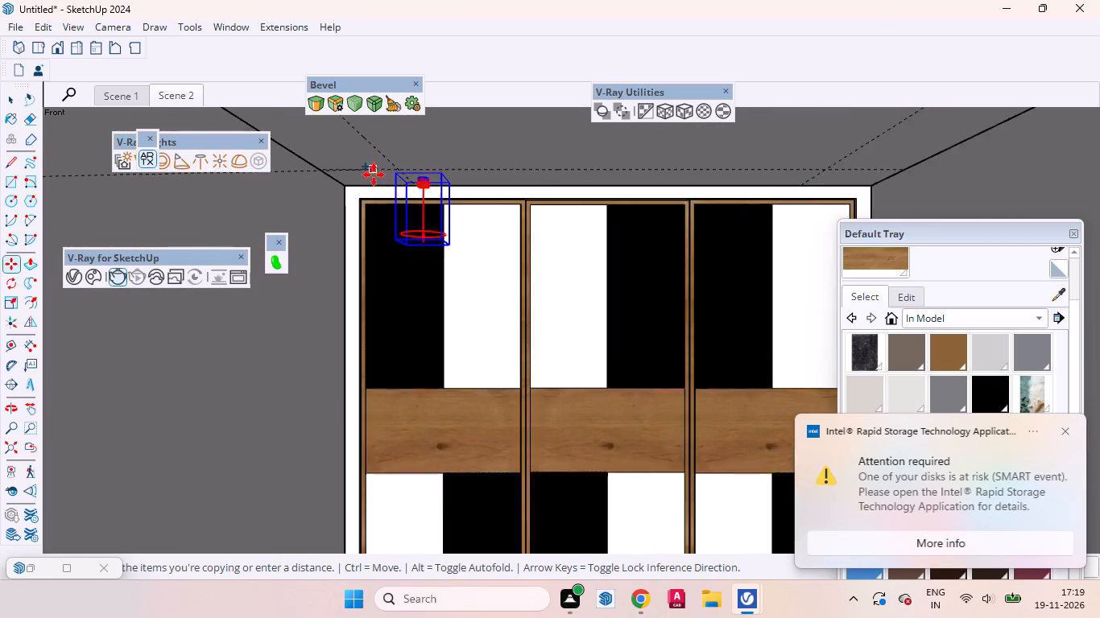
scroll(374, 175, "up", 1)
left_click(373, 171)
Move the copied spotlight onto the crossing of the ceiling guides at the wardrobe corner opposite the artwork.
scroll(449, 163, "up", 11)
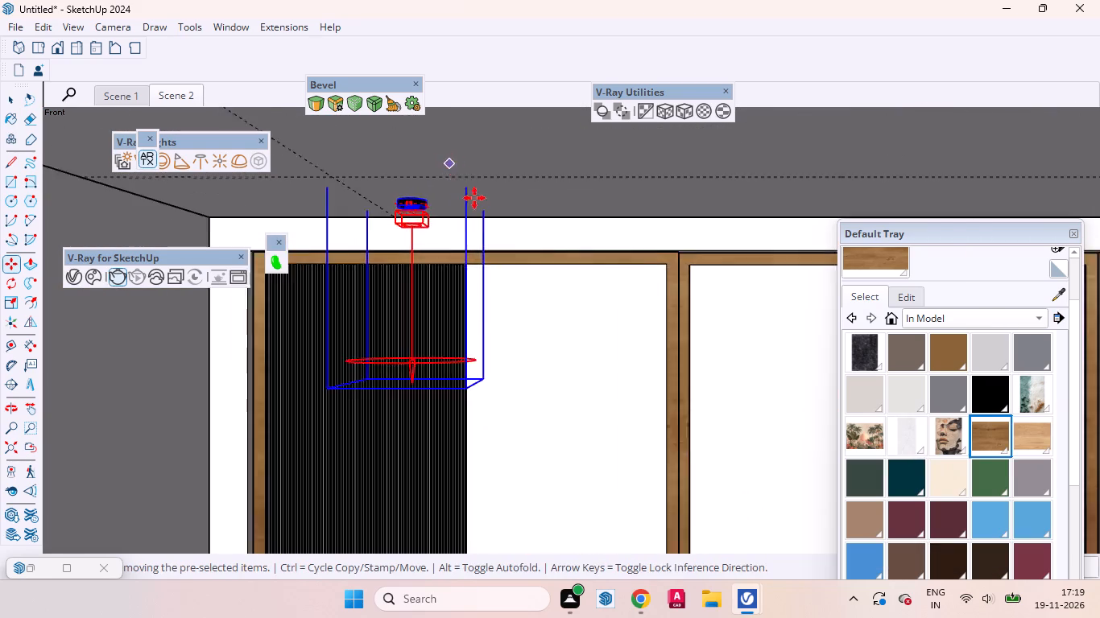
middle_click_drag(470, 235, 445, 207)
scroll(464, 270, "up", 1)
scroll(509, 235, "down", 4)
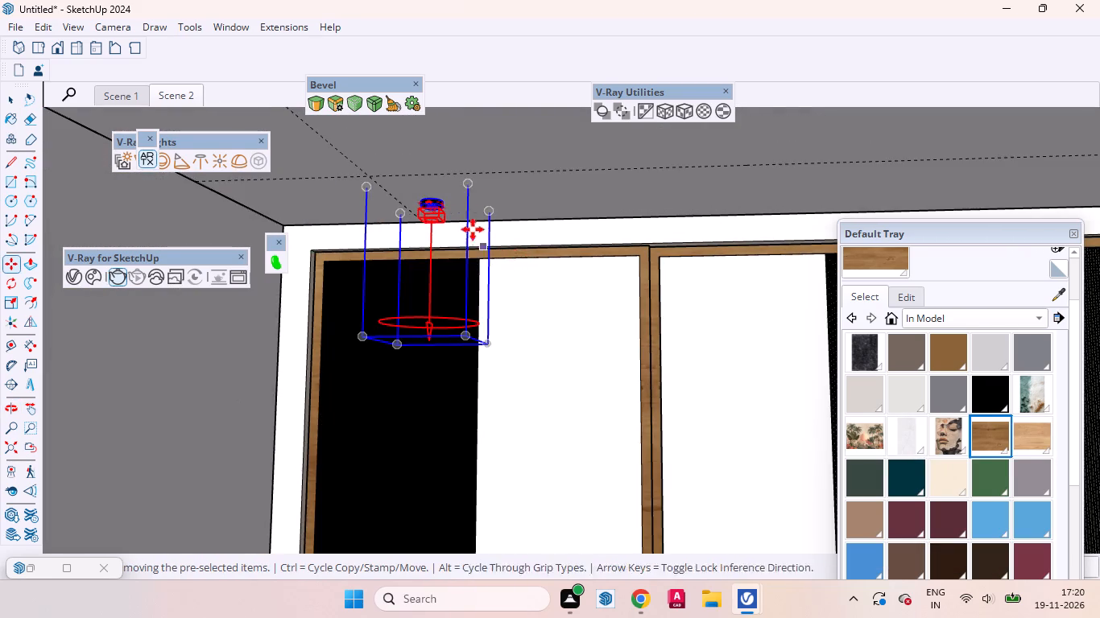
middle_click_drag(472, 212, 498, 139)
scroll(544, 290, "down", 3)
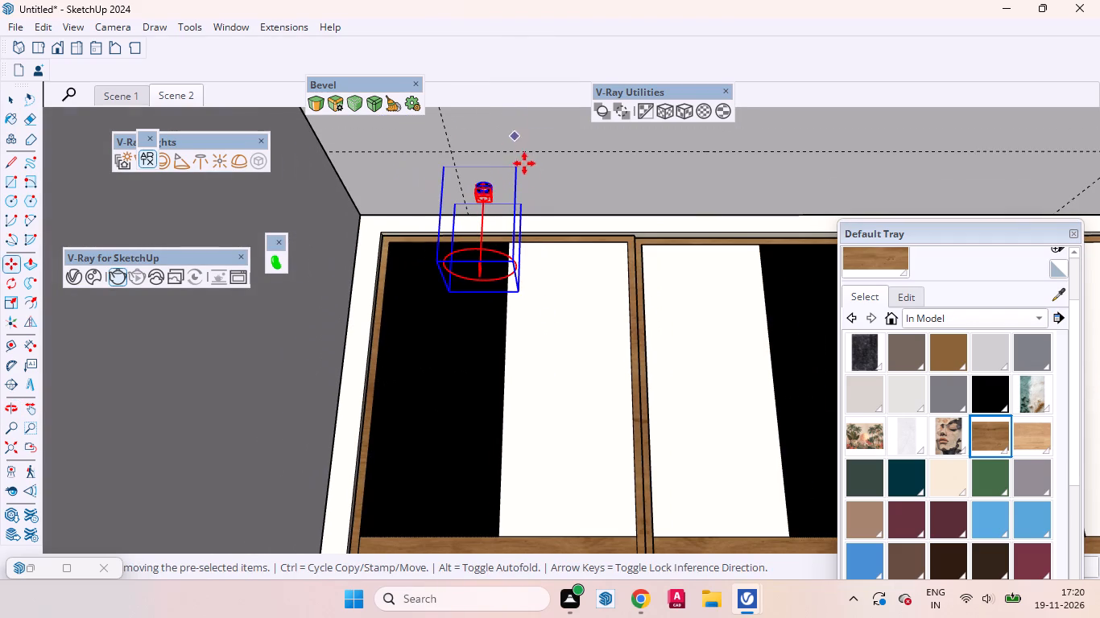
left_click(530, 177)
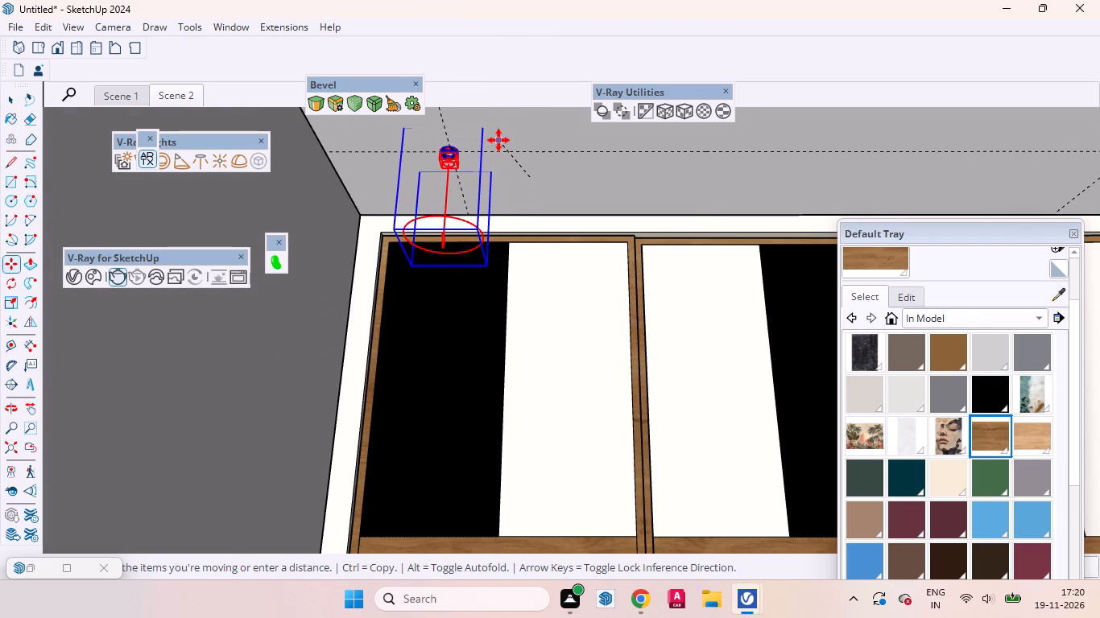
left_click(502, 140)
key("space")
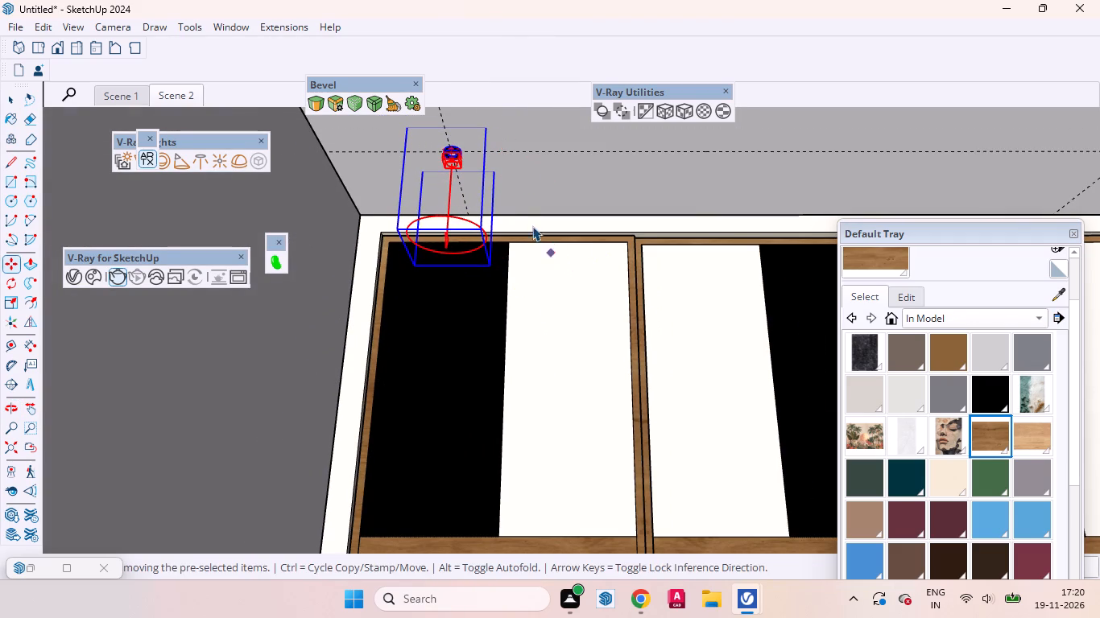
Copy the spotlight along the wardrobe-side guide to the artwork-side corner and shift it onto that guide crossing.
scroll(466, 136, "up", 15)
middle_click_drag(456, 204, 469, 282)
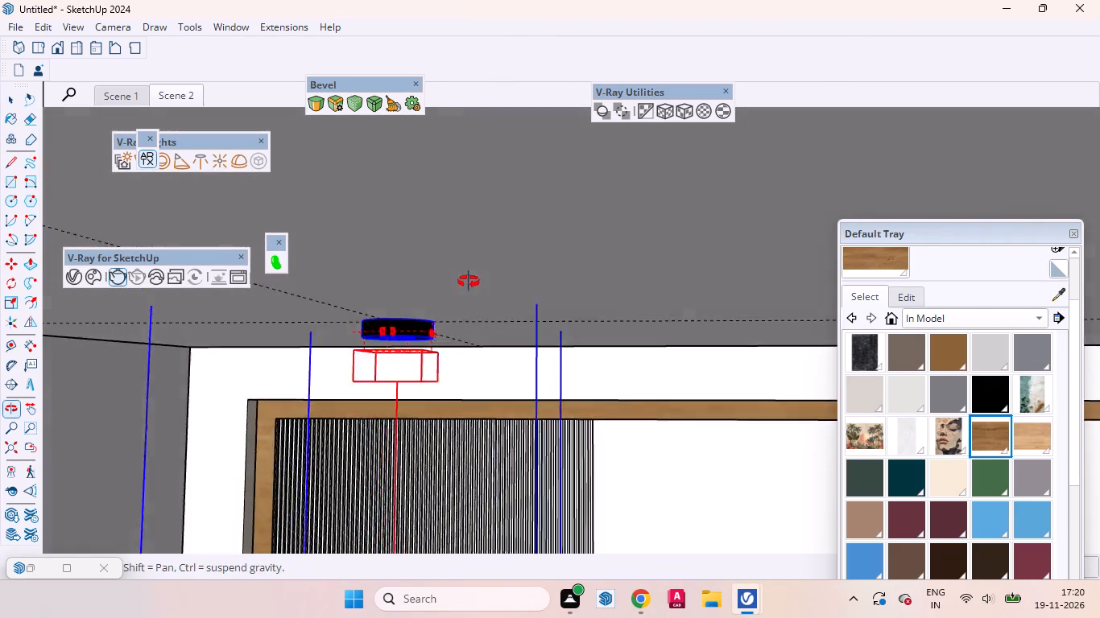
middle_click_drag(469, 282, 496, 144)
scroll(445, 220, "down", 4)
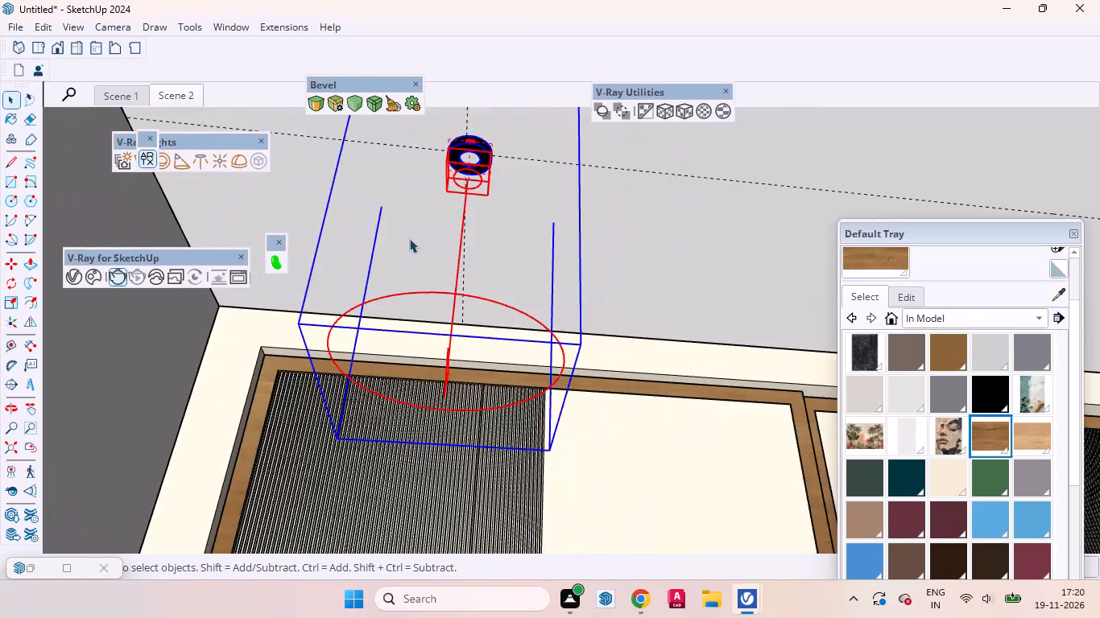
scroll(409, 238, "down", 11)
middle_click_drag(480, 275, 467, 350)
scroll(461, 286, "down", 11)
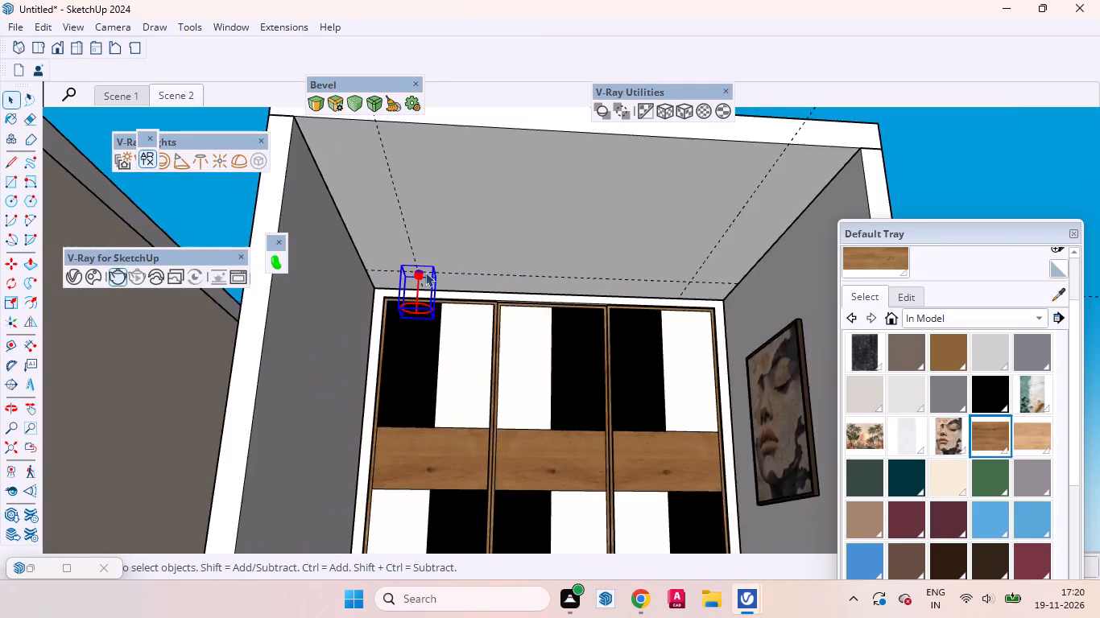
scroll(425, 272, "down", 1)
scroll(470, 263, "up", 3)
key("m")
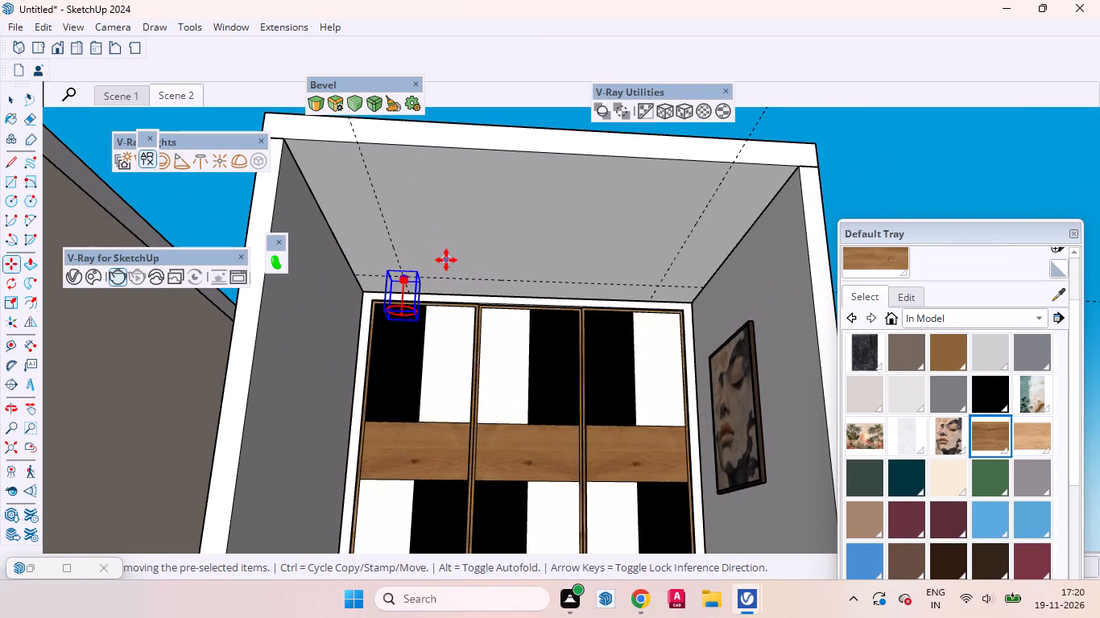
left_click(446, 260)
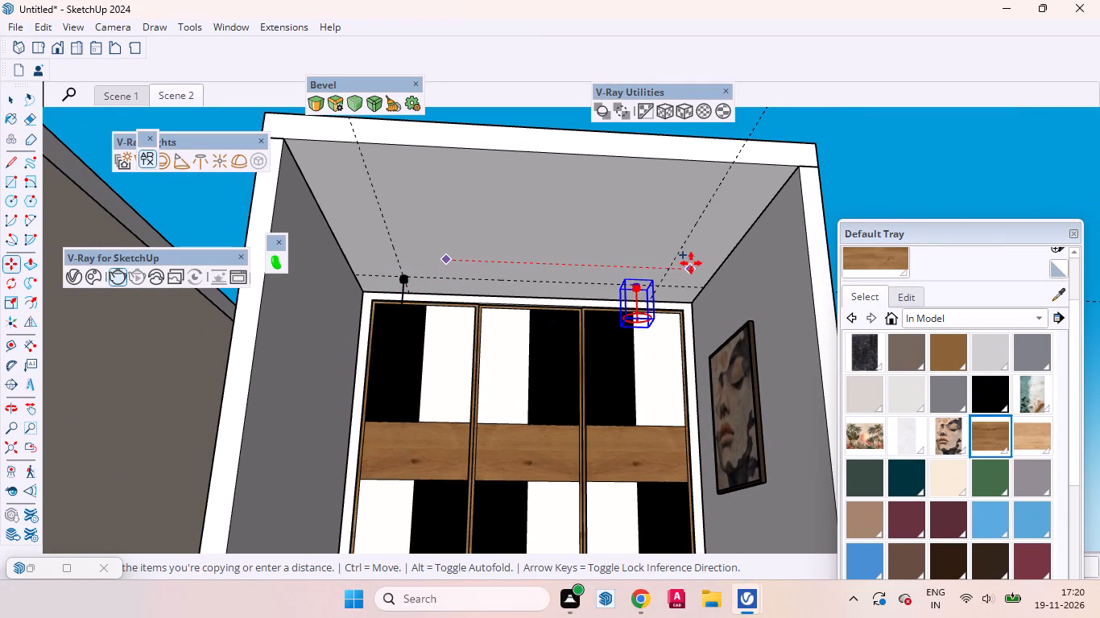
left_click(691, 263)
scroll(704, 264, "up", 7)
left_click(510, 262)
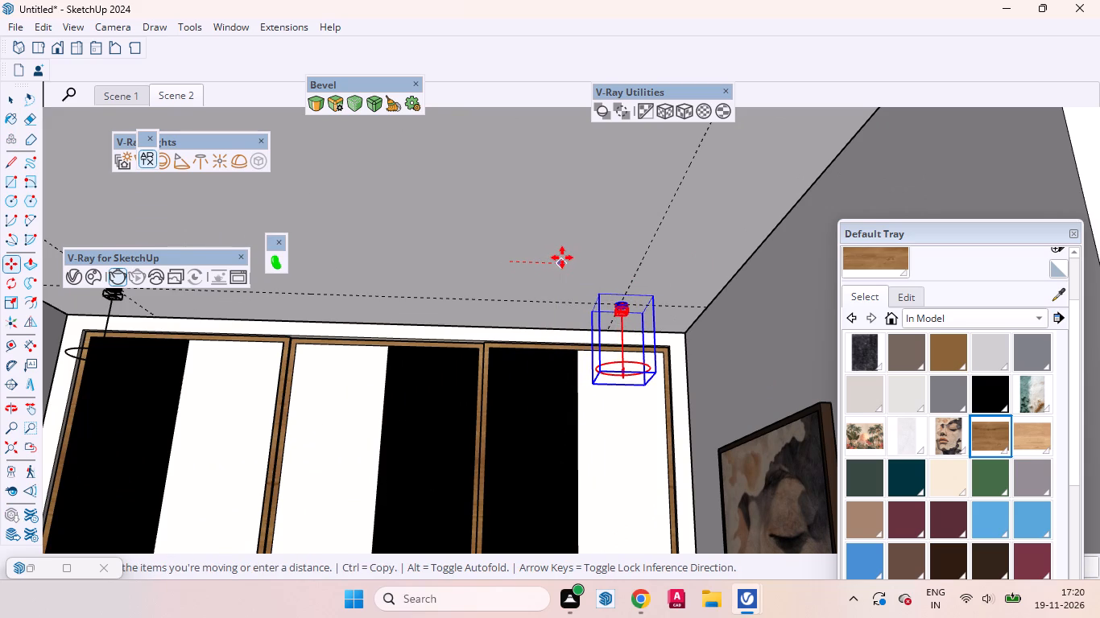
left_click(562, 257)
key("space")
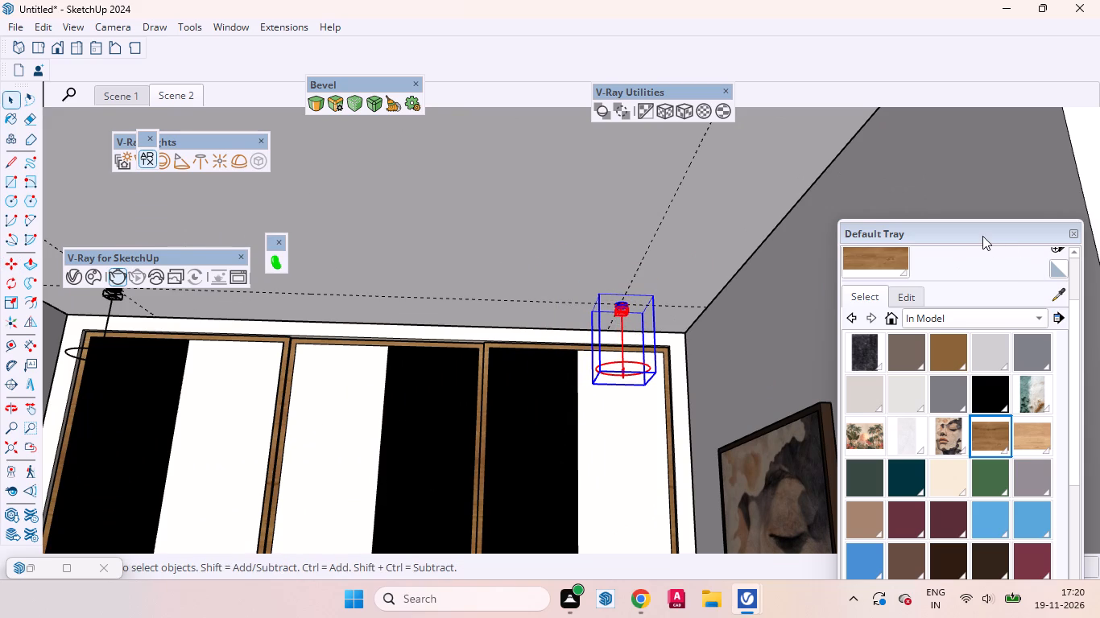
Move the Default Tray away from the measurements box so that the distance entry is uncovered.
left_click_drag(982, 236, 569, 395)
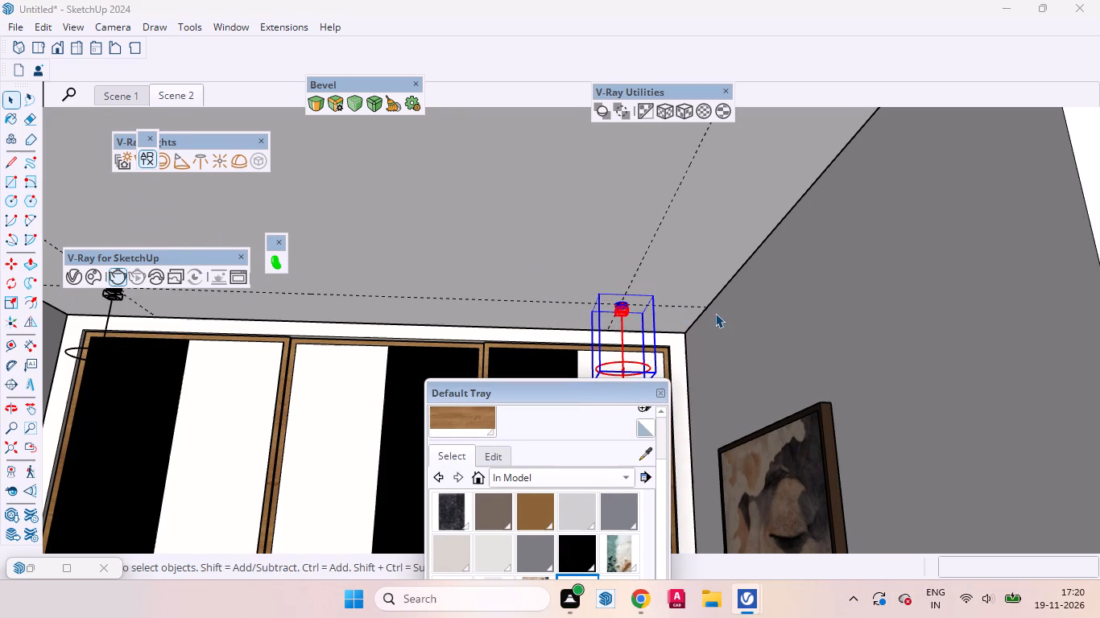
key("slash")
key("shift+question")
key("shift+question")
key("space")
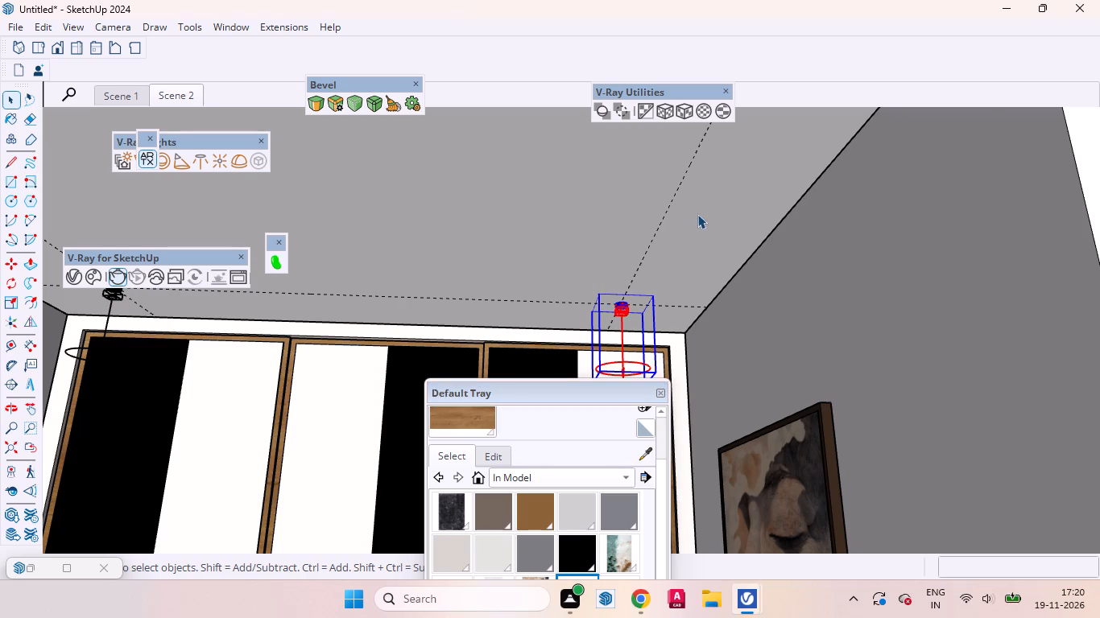
Copy the corner spotlight opposite the artwork along the wardrobe-side guide at 2' spacing, multiplied into two copies.
scroll(692, 235, "down", 8)
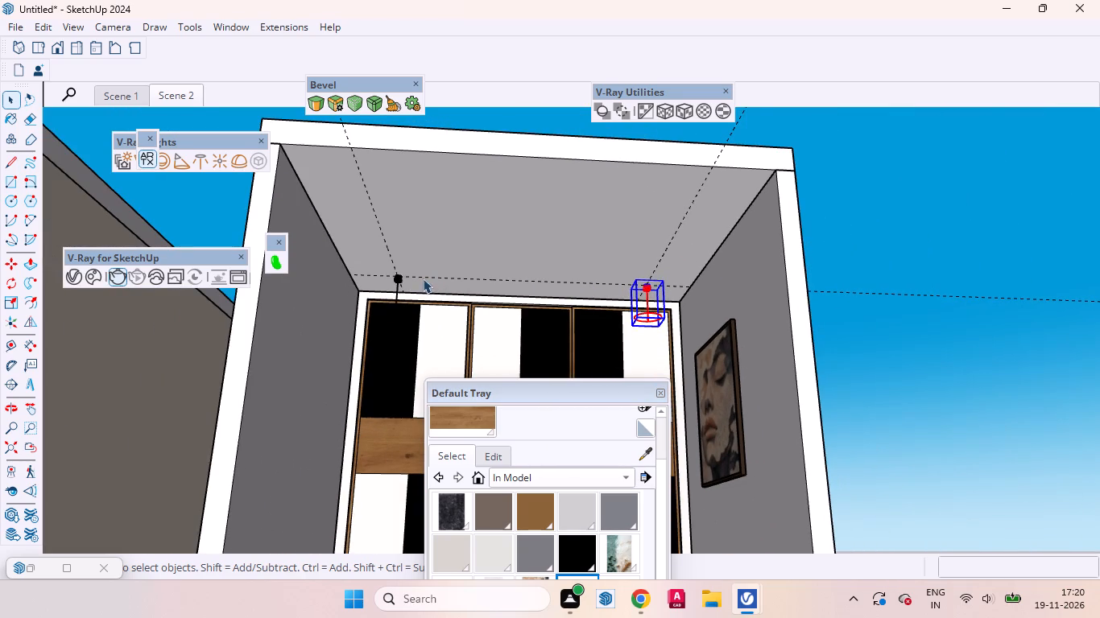
left_click(398, 278)
key("m")
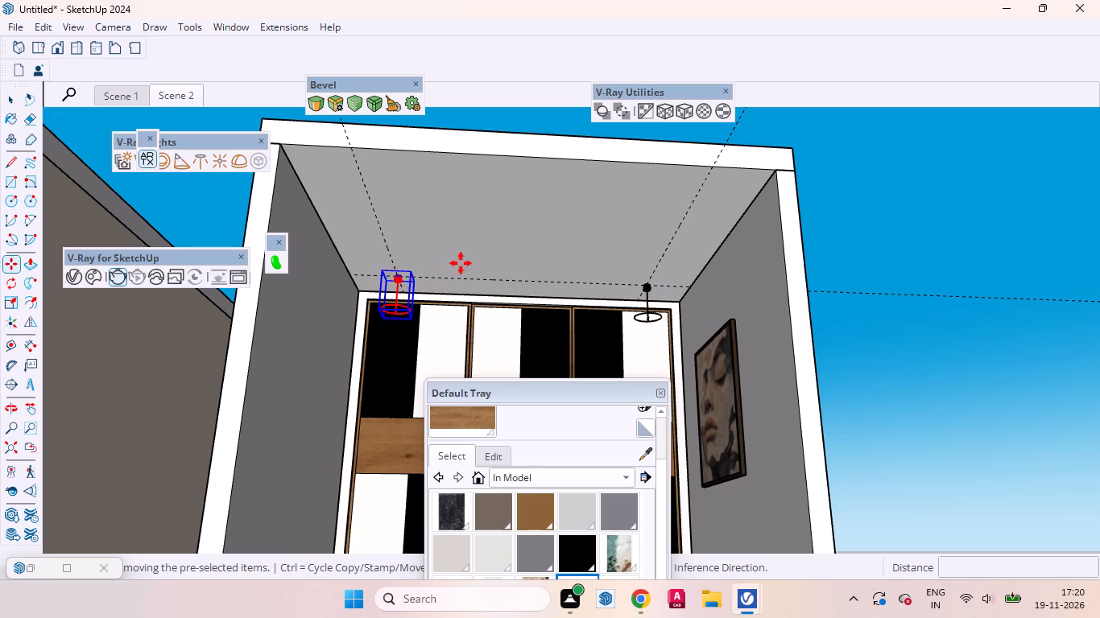
left_click(446, 259)
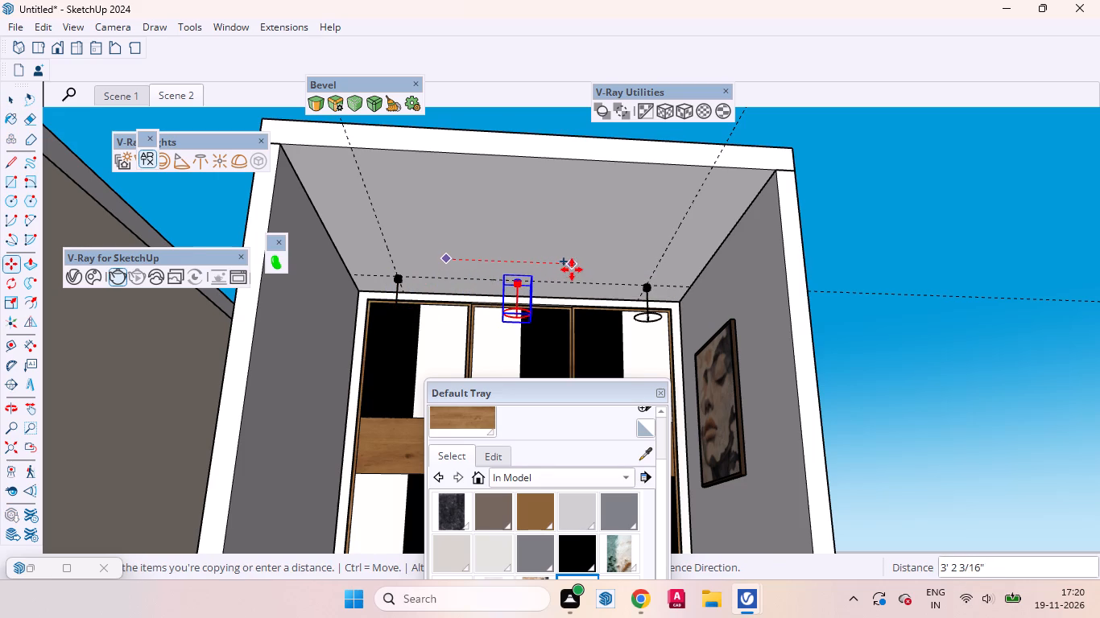
type("2'")
key("Return")
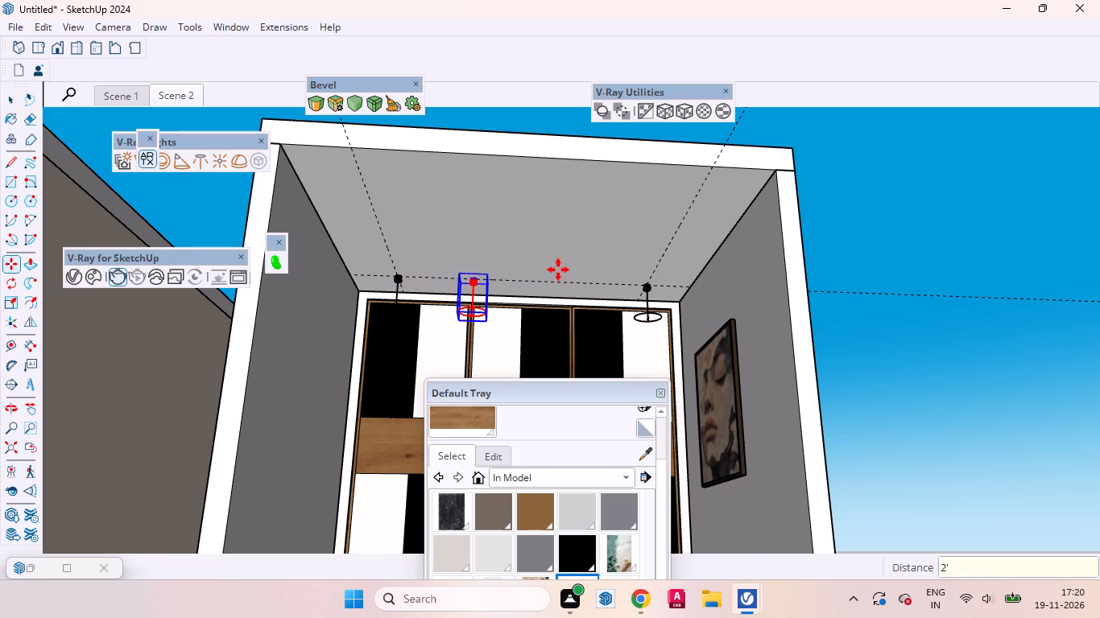
key("shift+asterisk")
key("2")
key("Return")
key("space")
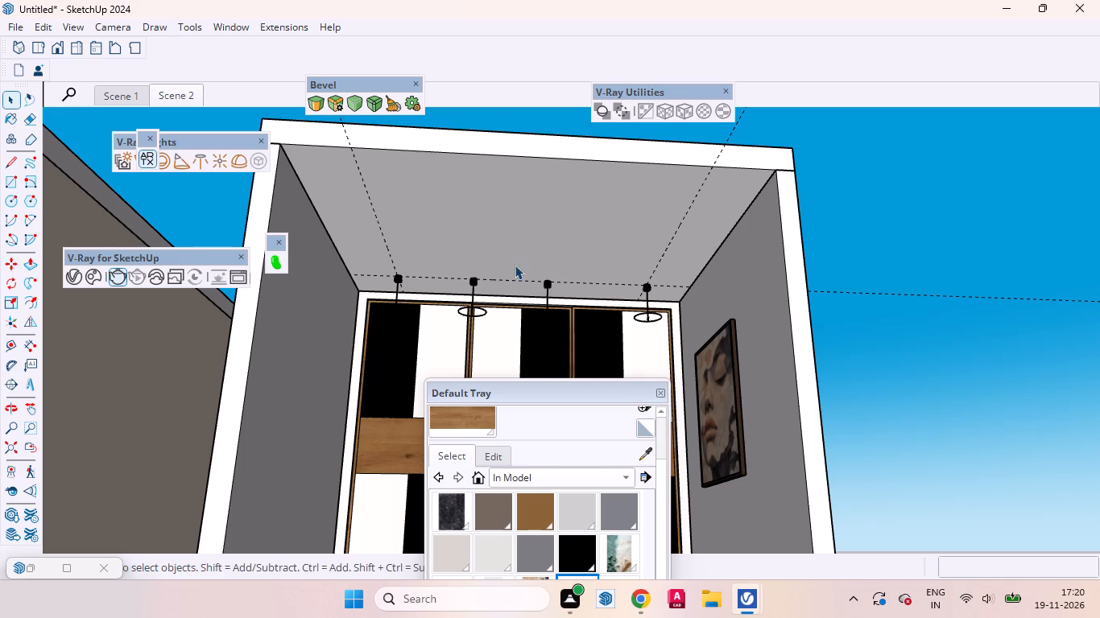
Move the wardrobe-row spotlight next to the artwork-side corner light about 4 1/2" along the guide toward the artwork wall.
scroll(546, 230, "up", 2)
scroll(540, 217, "down", 4)
middle_click_drag(567, 277, 567, 311)
scroll(552, 293, "up", 6)
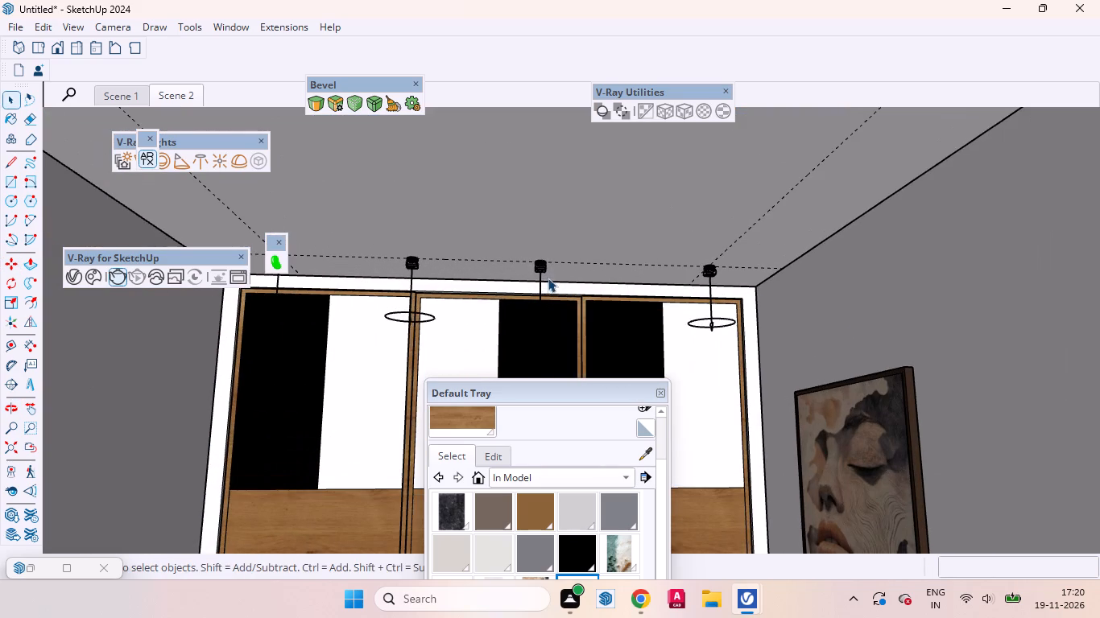
left_click(538, 269)
key("m")
left_click(523, 225)
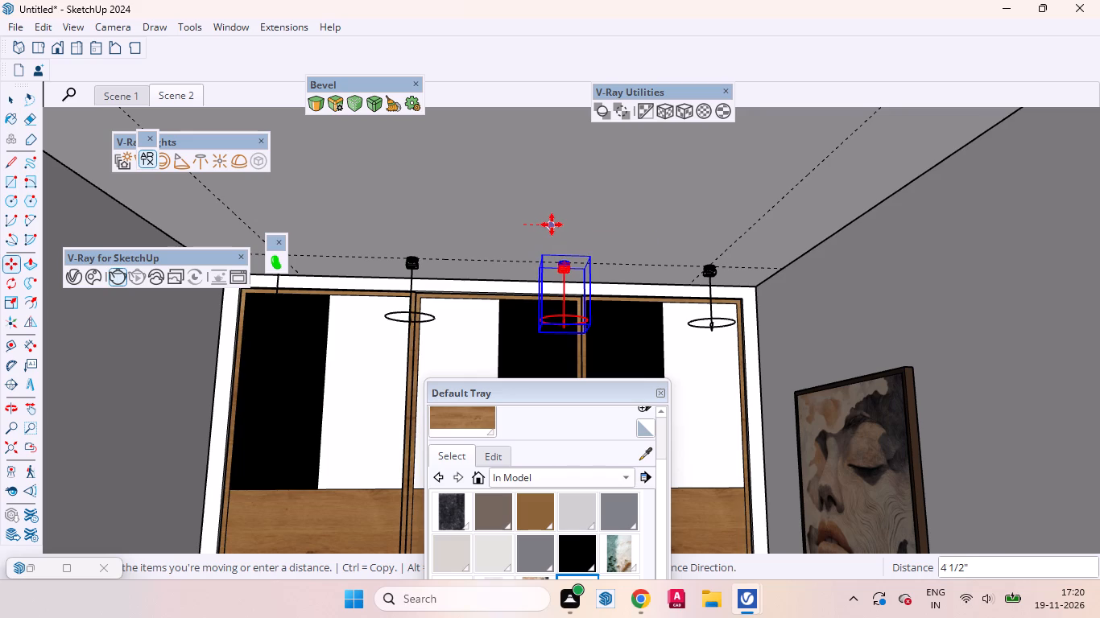
left_click(552, 225)
key("space")
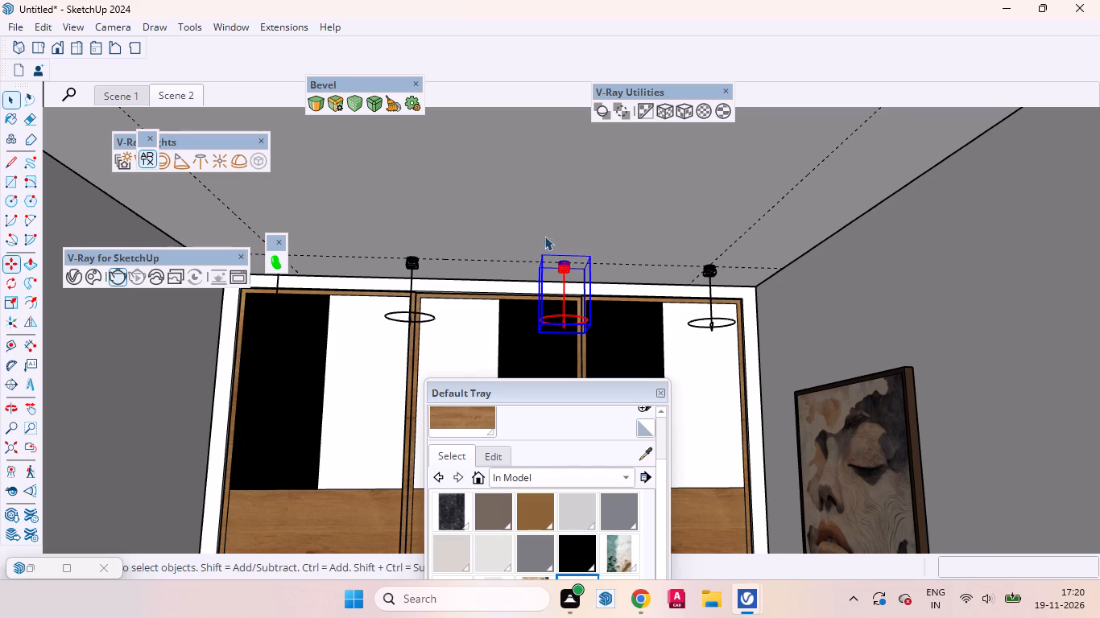
Copy both corner spotlights of the wardrobe row away from the wardrobe along the side guides at 24" spacing, multiplied into three copies.
scroll(516, 230, "down", 12)
left_click(713, 267)
scroll(511, 267, "up", 3)
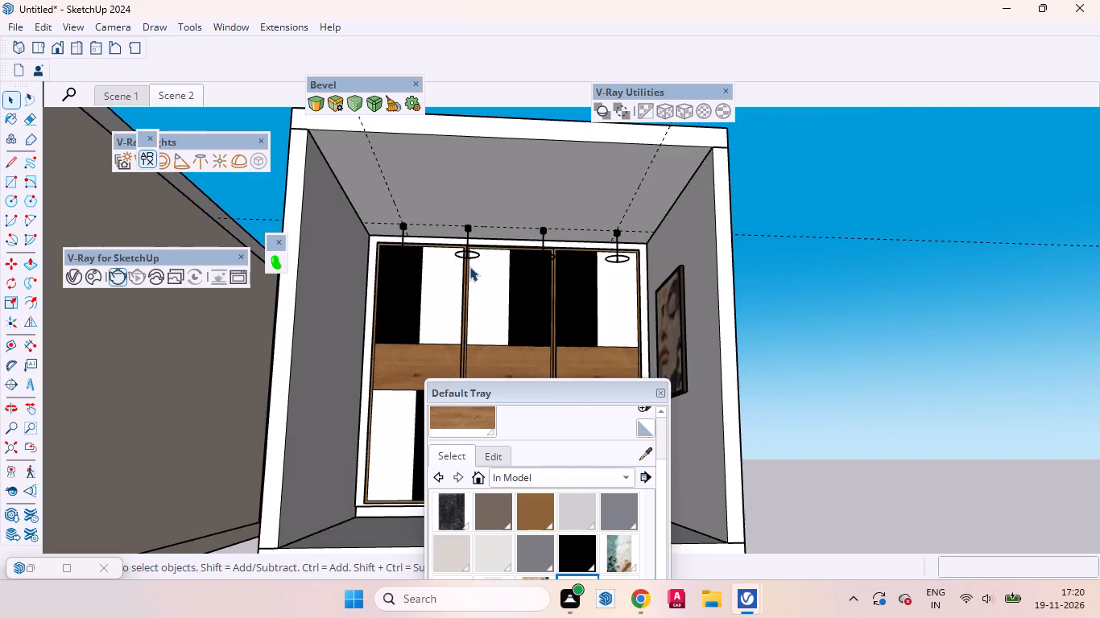
middle_click_drag(461, 221, 473, 259)
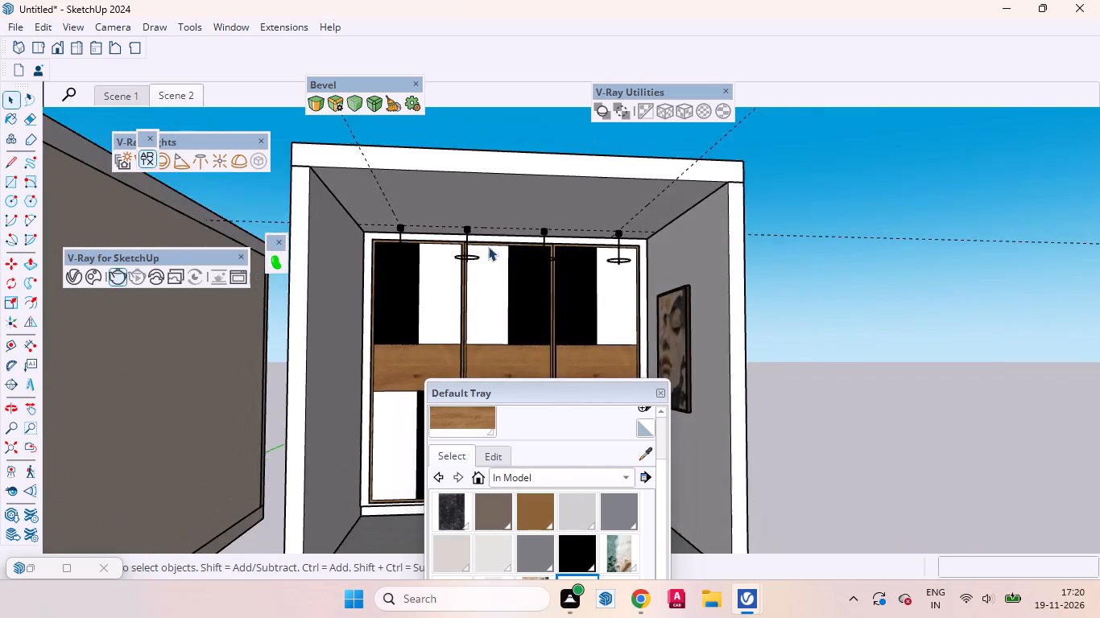
scroll(475, 222, "down", 8)
scroll(510, 268, "up", 4)
middle_click_drag(503, 245, 378, 187)
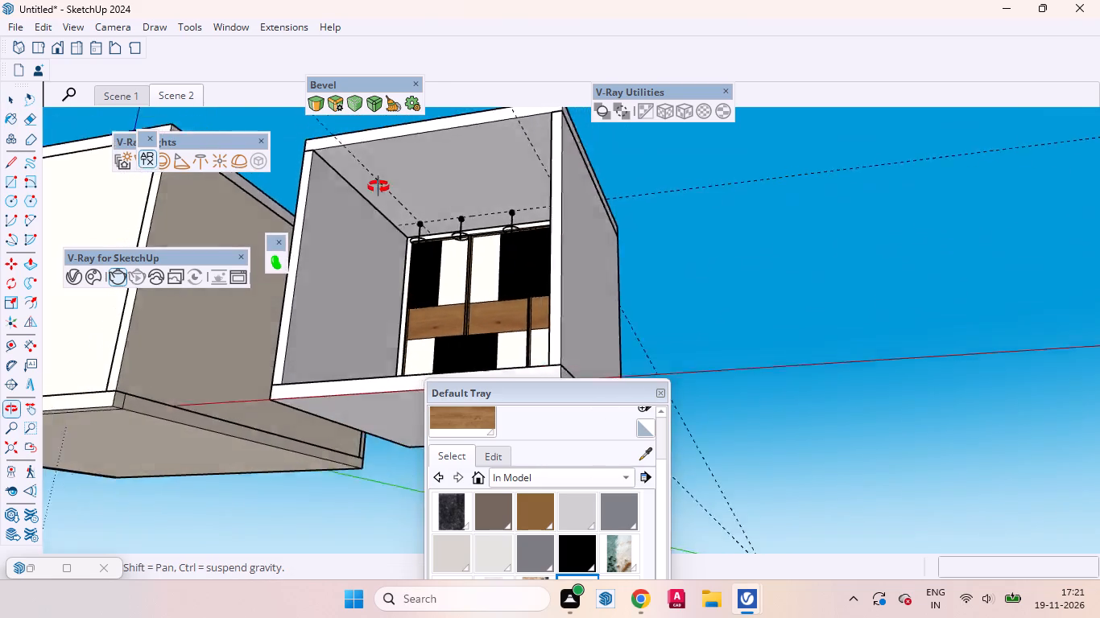
middle_click_drag(378, 187, 406, 240)
scroll(407, 213, "up", 15)
middle_click_drag(414, 247, 452, 230)
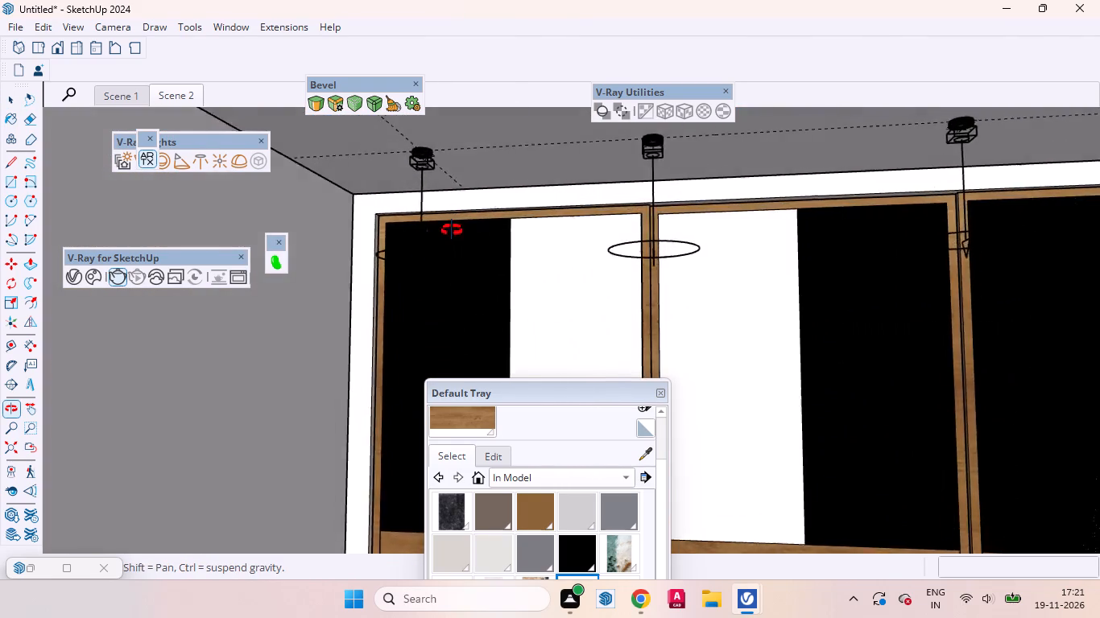
middle_click_drag(452, 230, 416, 198)
scroll(483, 223, "down", 8)
scroll(528, 236, "up", 1)
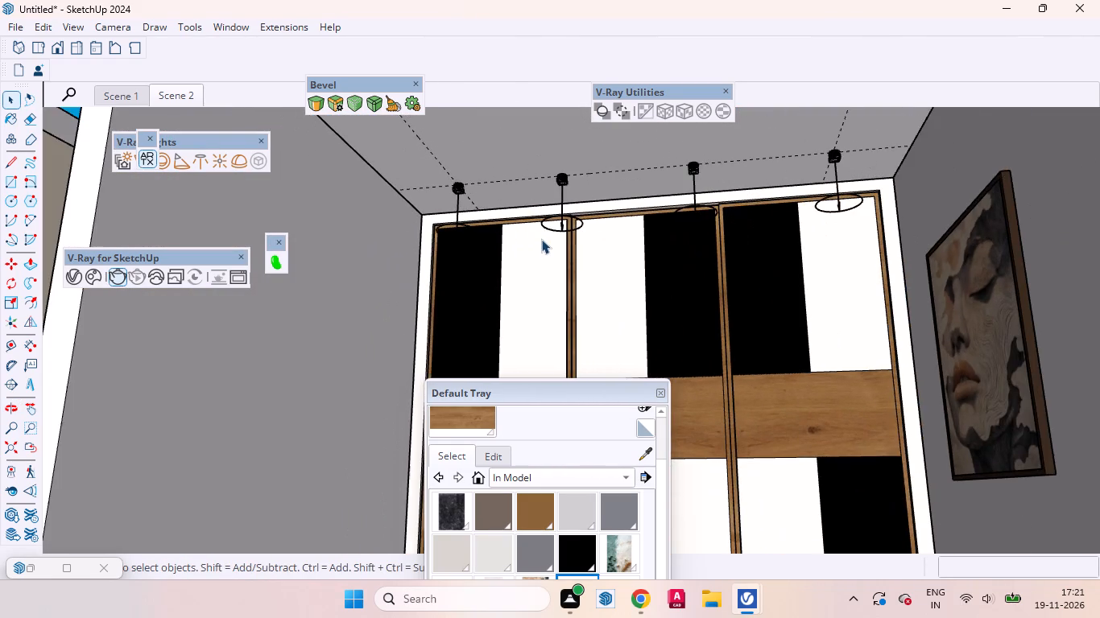
scroll(449, 183, "up", 5)
left_click(465, 197)
scroll(468, 197, "down", 2)
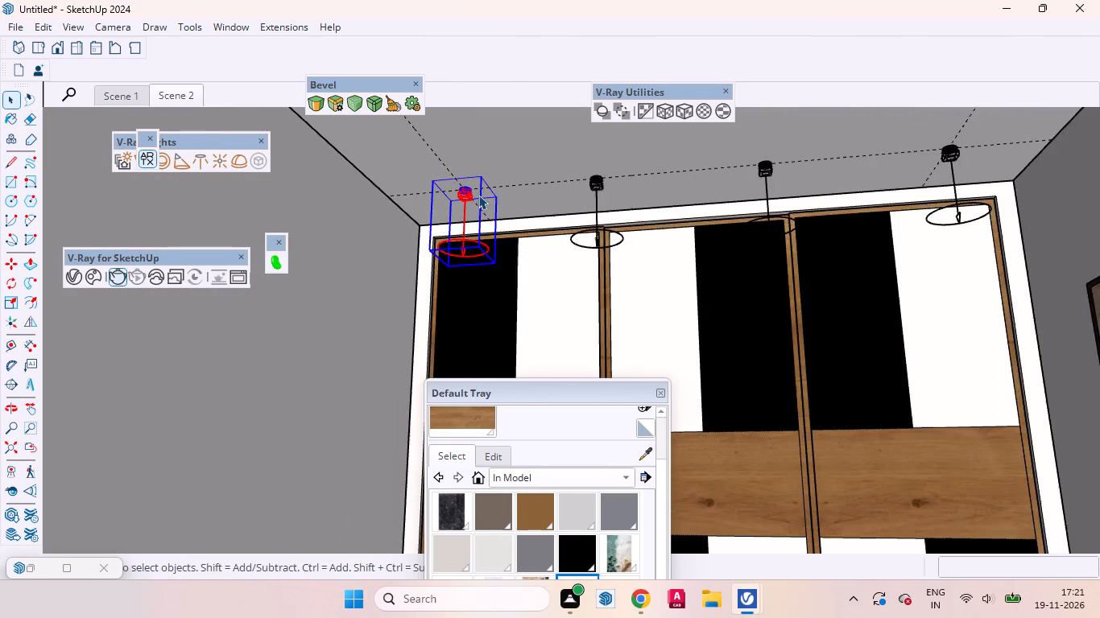
scroll(478, 195, "down", 2)
scroll(485, 192, "up", 1)
scroll(487, 192, "down", 1)
scroll(493, 193, "up", 1)
scroll(502, 196, "down", 14)
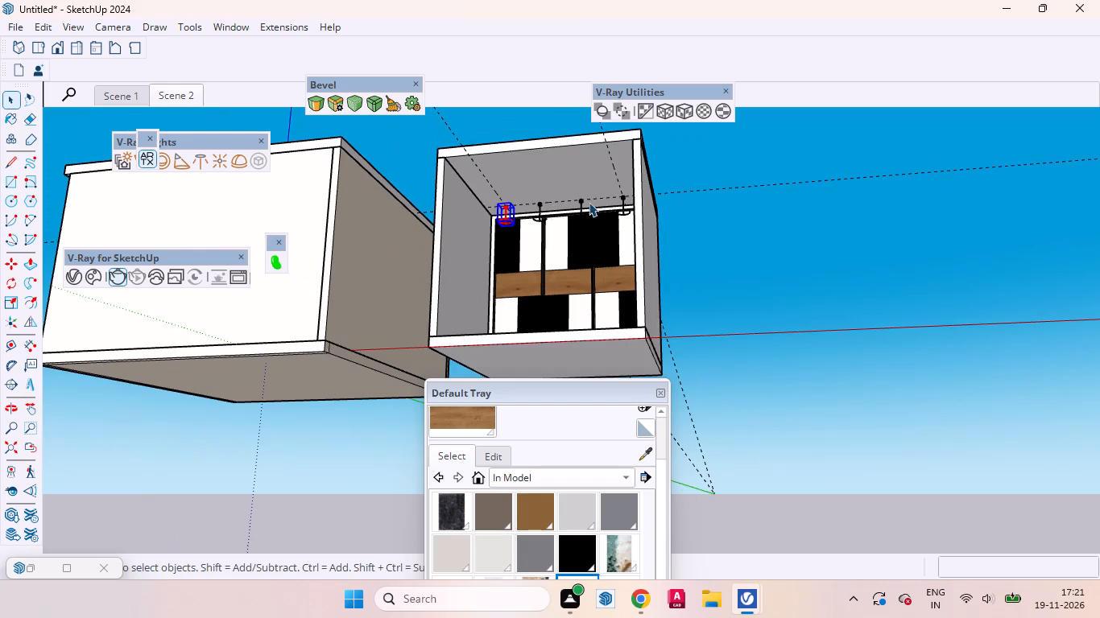
left_click(622, 198, "ctrl")
scroll(532, 196, "up", 6)
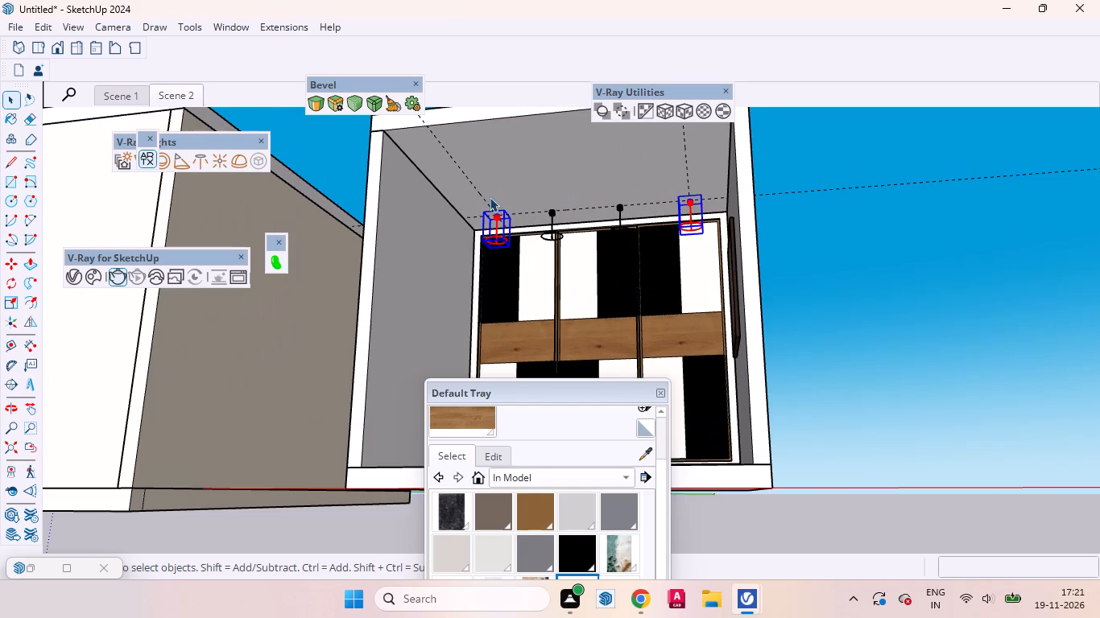
key("m")
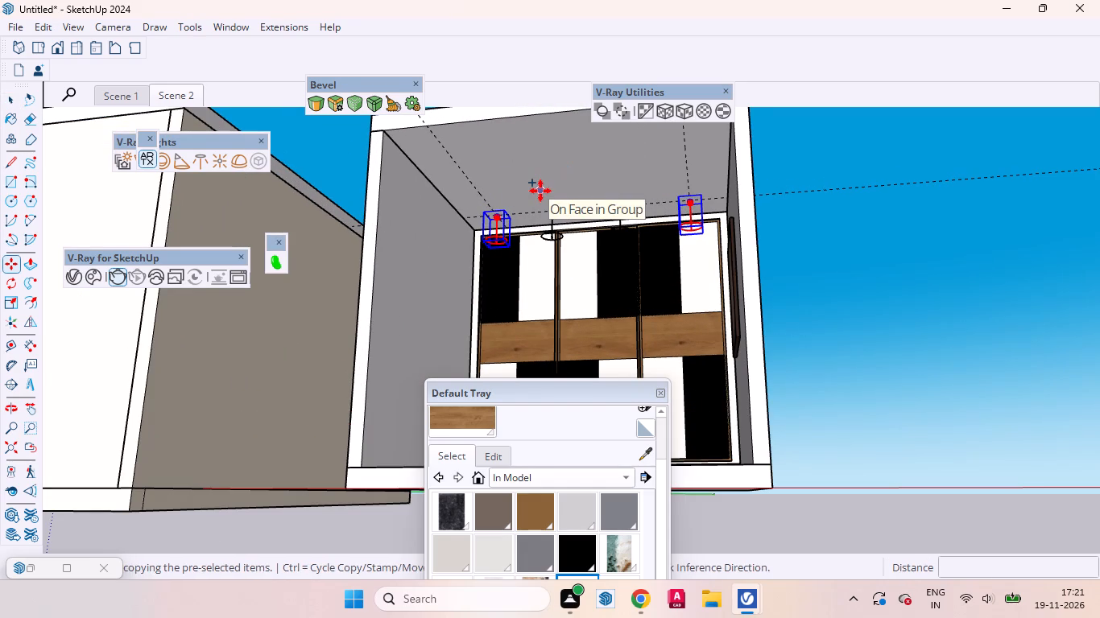
left_click(540, 191)
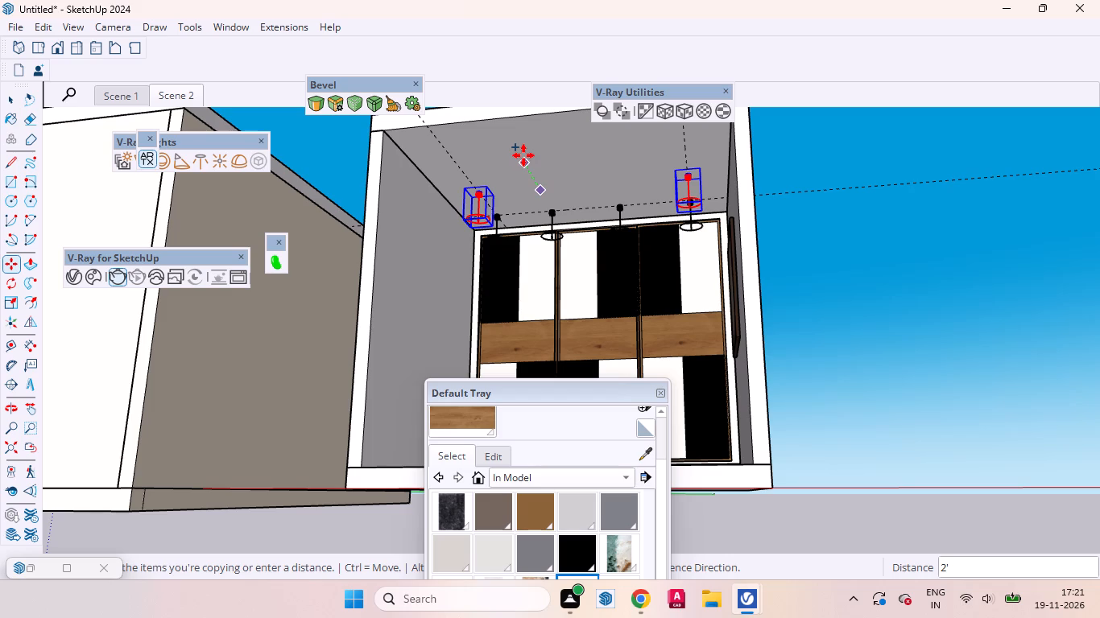
key("2")
key("4")
key("Return")
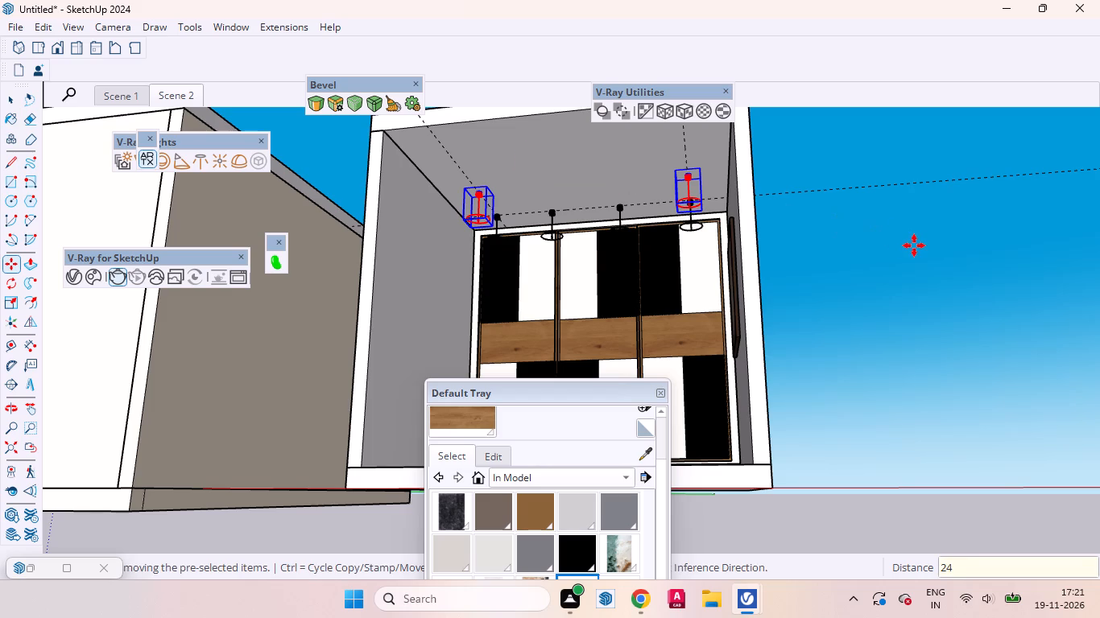
key("shift+asterisk")
key("2")
key("BackSpace")
key("3")
key("Return")
key("space")
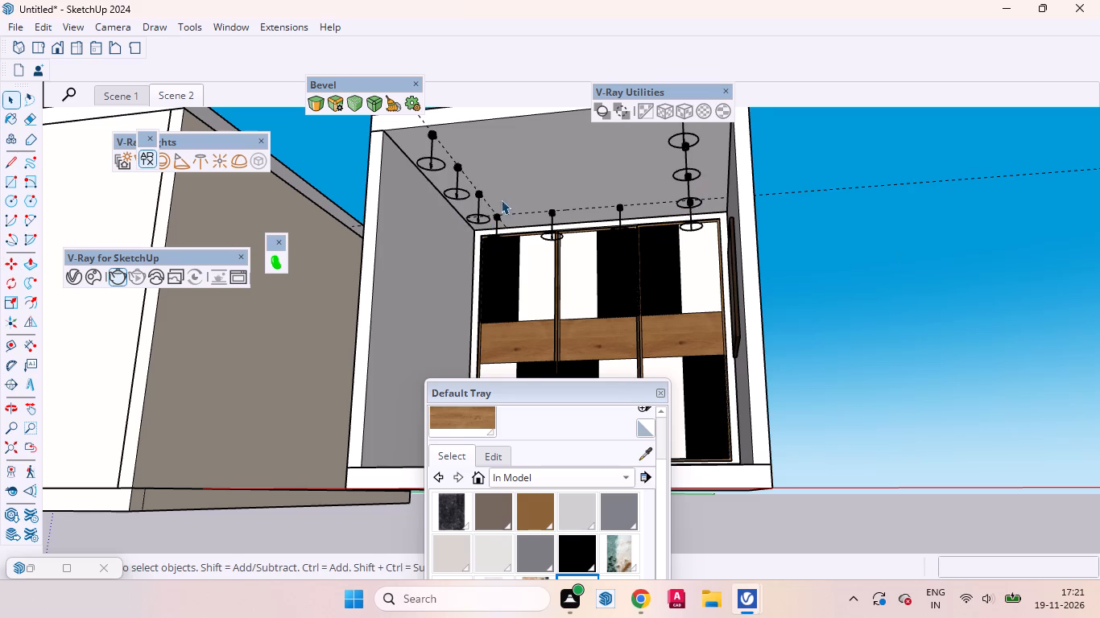
Copy the spotlight farthest from the wardrobe on the side opposite the artwork across the ceiling at 2' spacing, multiplied into three copies.
scroll(584, 321, "down", 3)
scroll(461, 176, "up", 7)
scroll(450, 224, "down", 6)
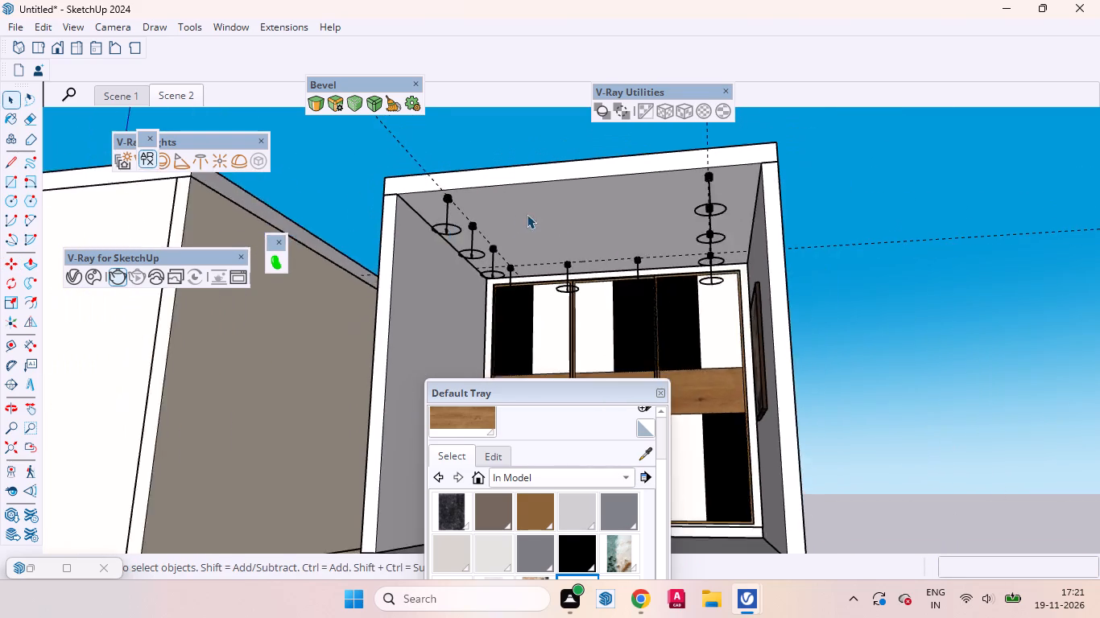
scroll(527, 214, "down", 1)
middle_click_drag(556, 204, 563, 194)
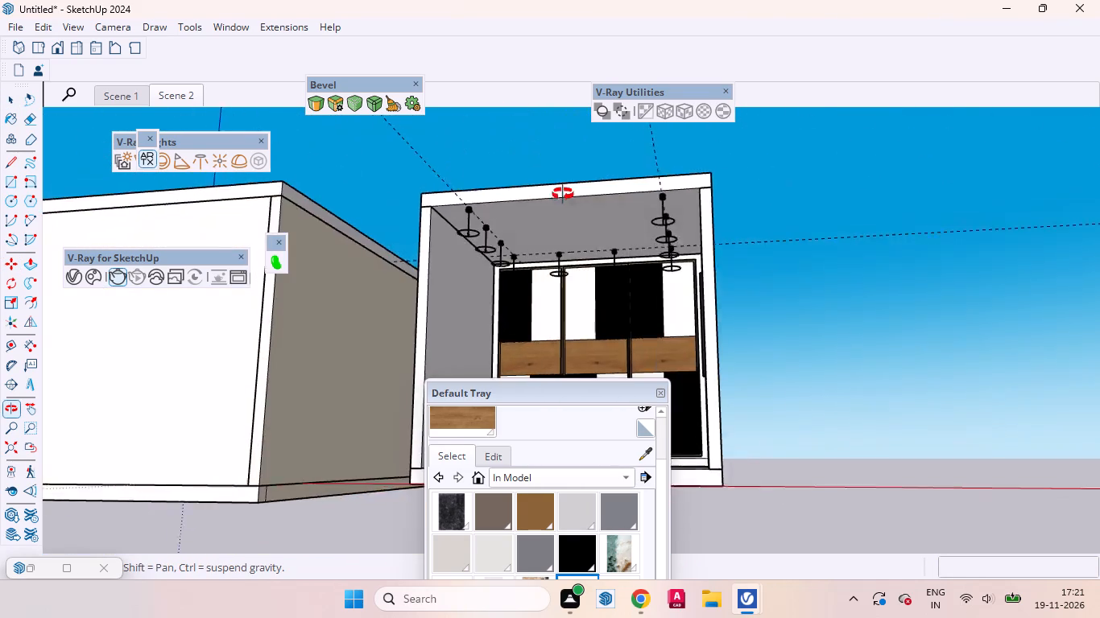
middle_click_drag(563, 194, 580, 126)
middle_click_drag(560, 130, 523, 130)
scroll(520, 154, "up", 3)
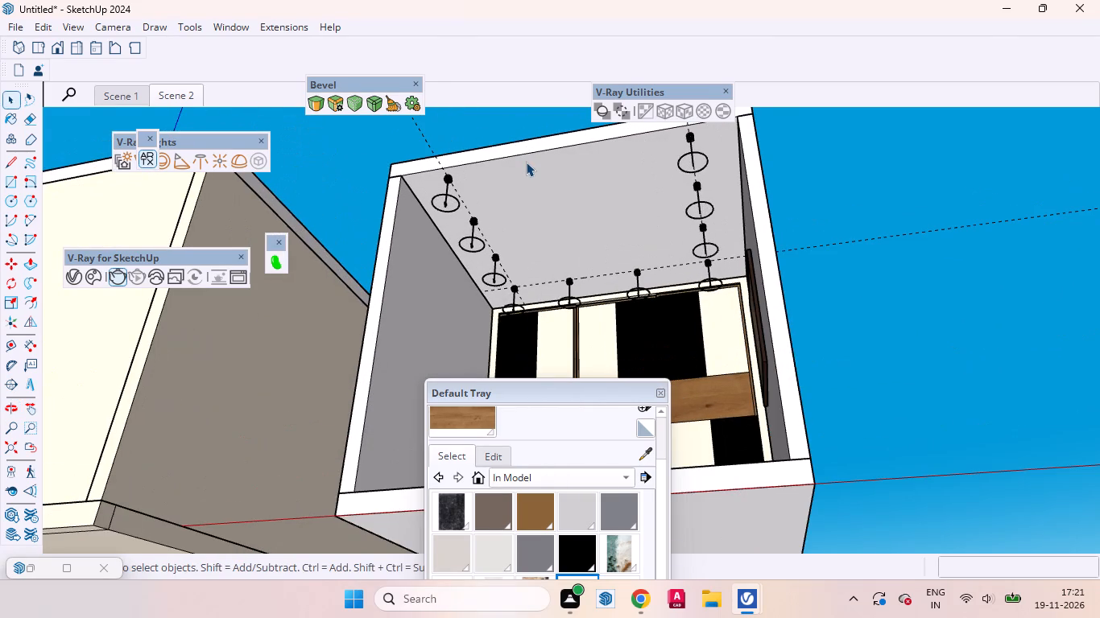
left_click(446, 179, "ctrl")
left_click(443, 183)
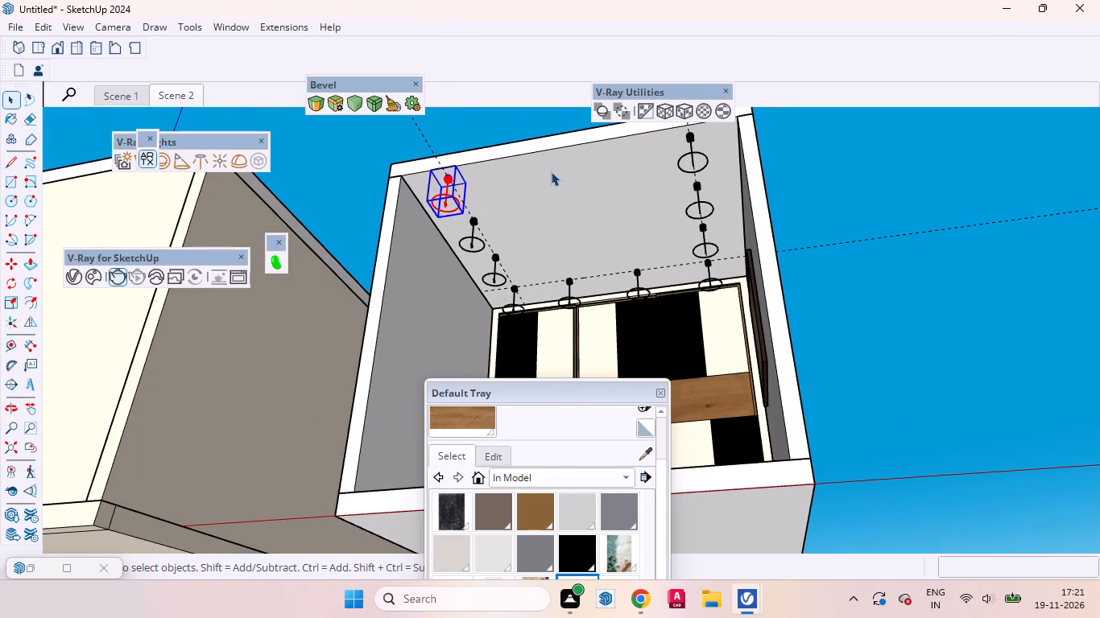
key("m")
left_click(512, 181)
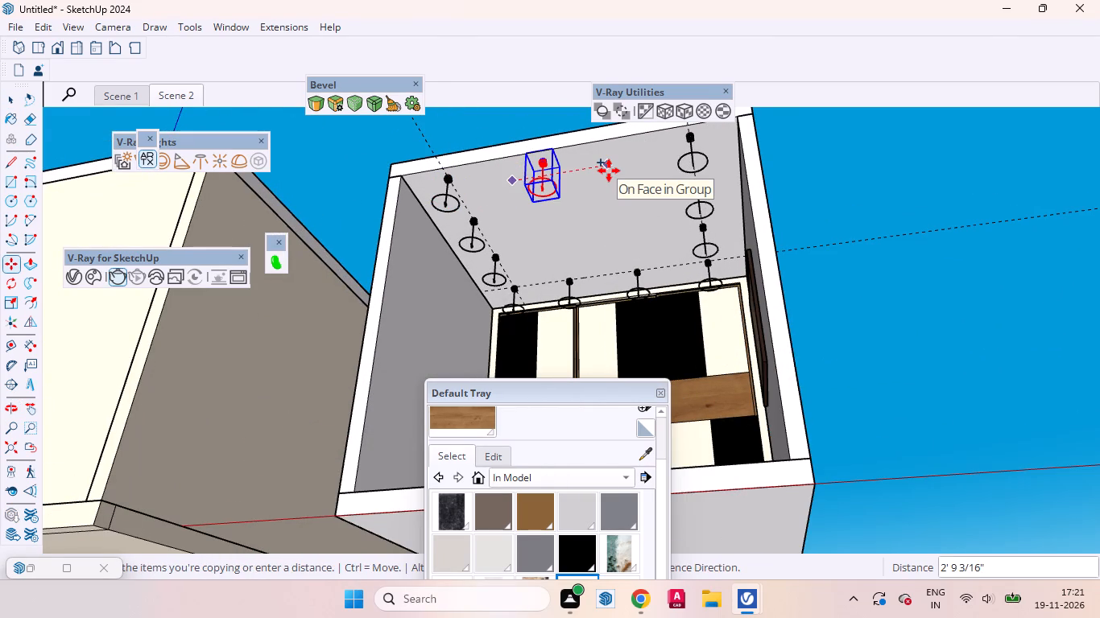
type("2'")
key("Return")
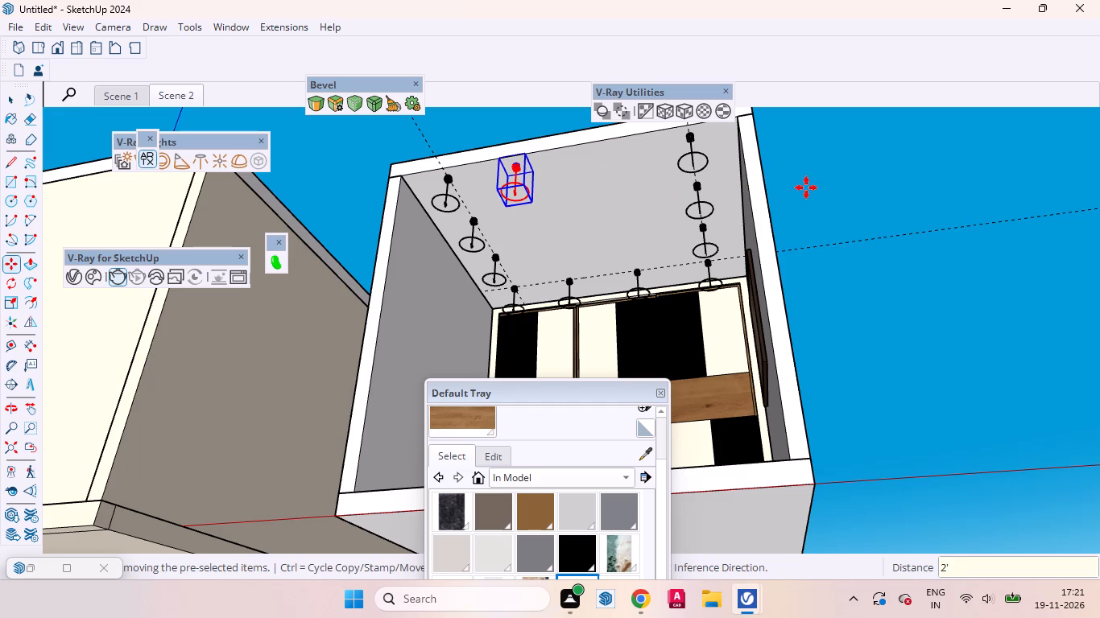
type("*3")
key("Return")
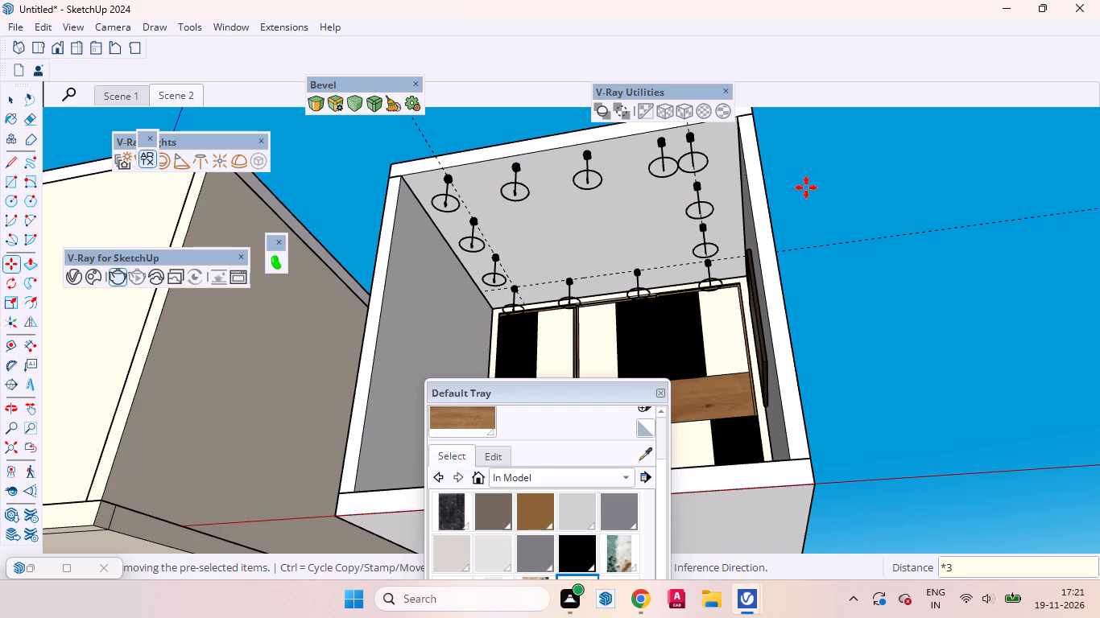
key("space")
Delete the third copy that sits right beside the artwork-side spotlight in the row farthest from the wardrobe.
left_click(659, 142)
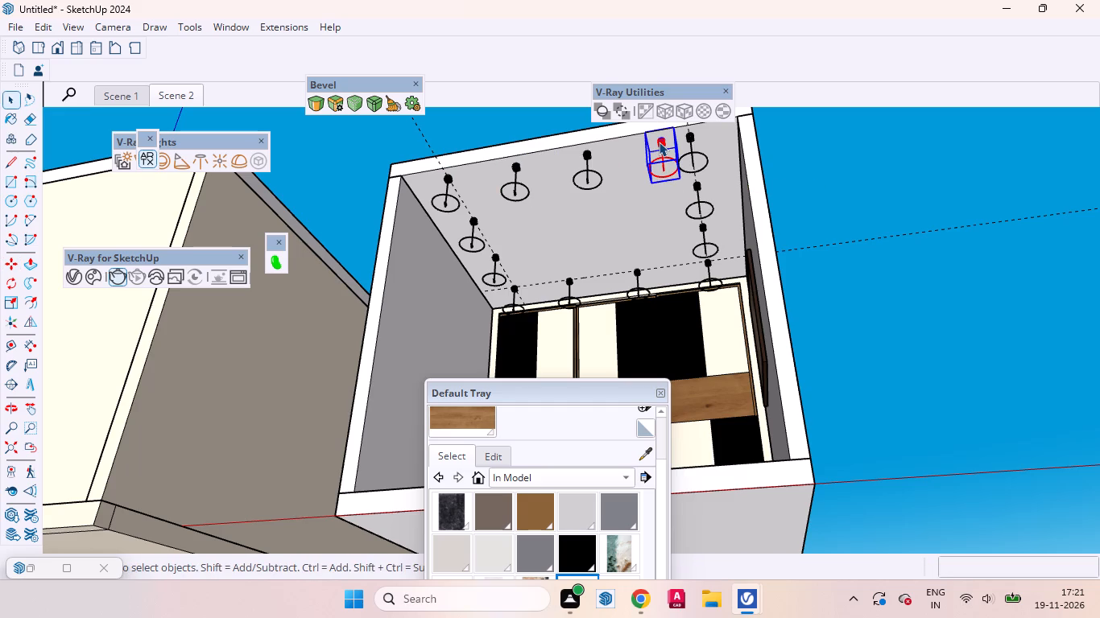
key("Delete")
Move the second copied spotlight in the row farthest from the wardrobe about 5 5/16" toward the artwork wall.
middle_click_drag(647, 194, 719, 205)
scroll(658, 174, "up", 3)
left_click(655, 172)
left_click(686, 181)
key("m")
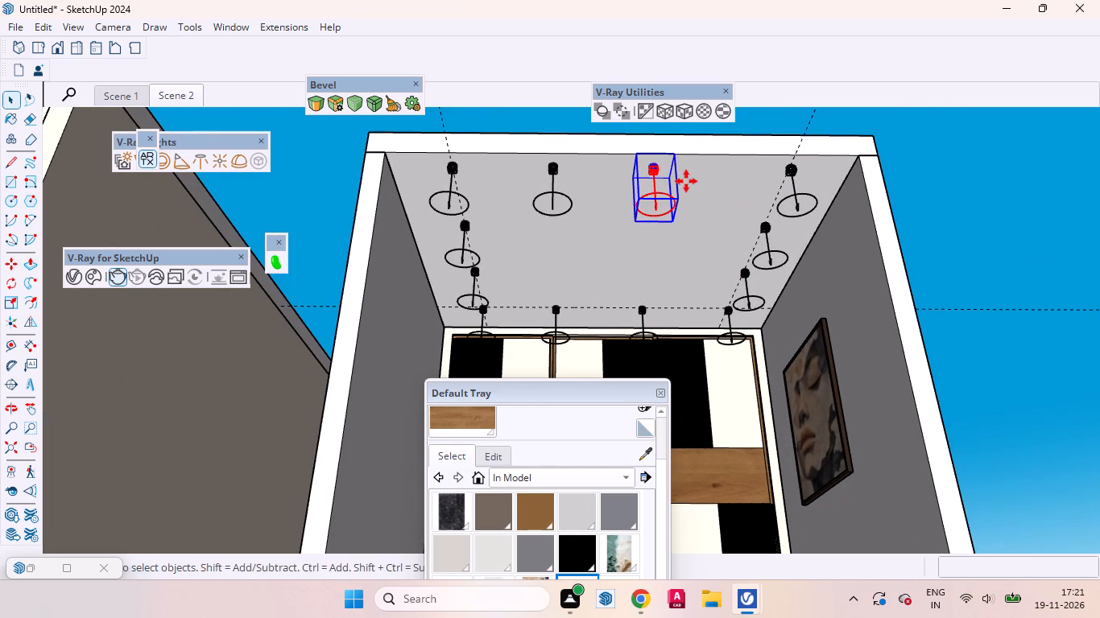
left_click(686, 181)
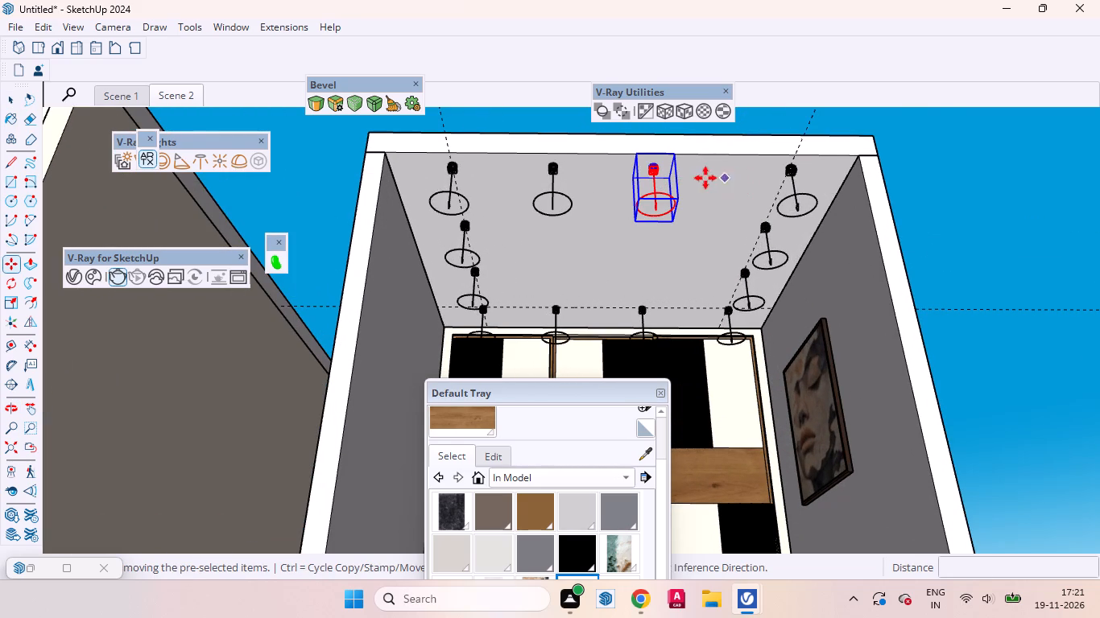
left_click(693, 165)
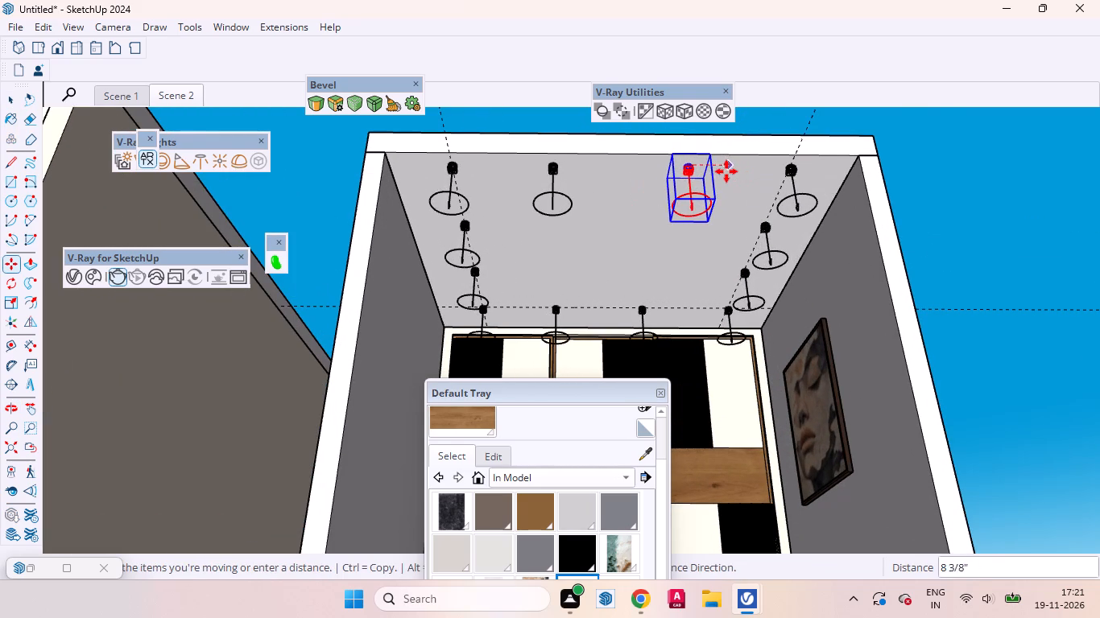
left_click(715, 171)
key("space")
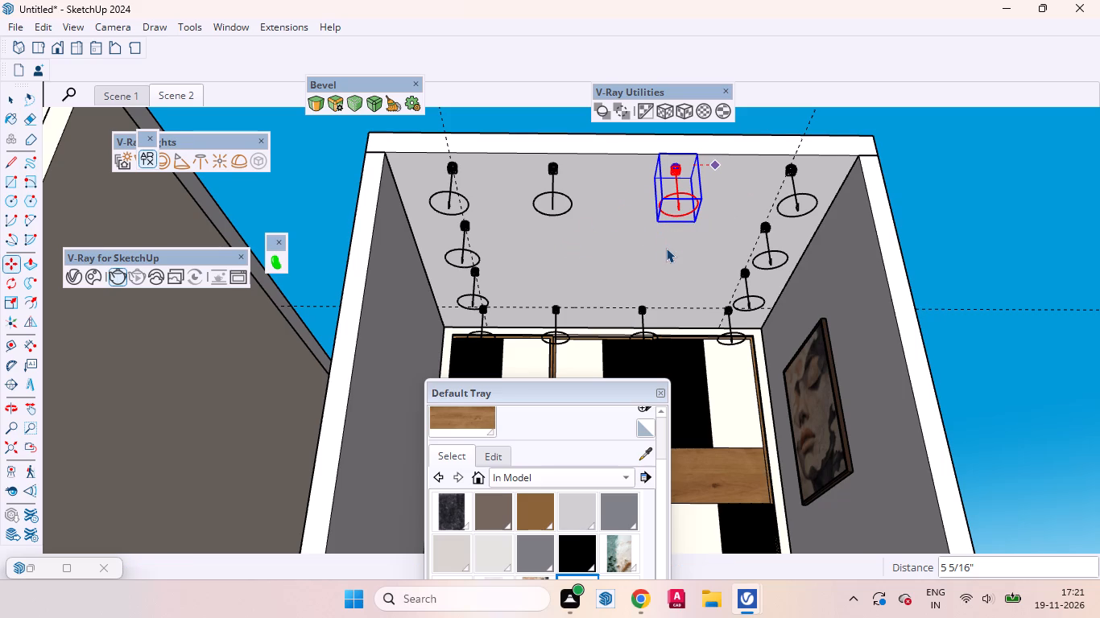
left_click(1005, 274)
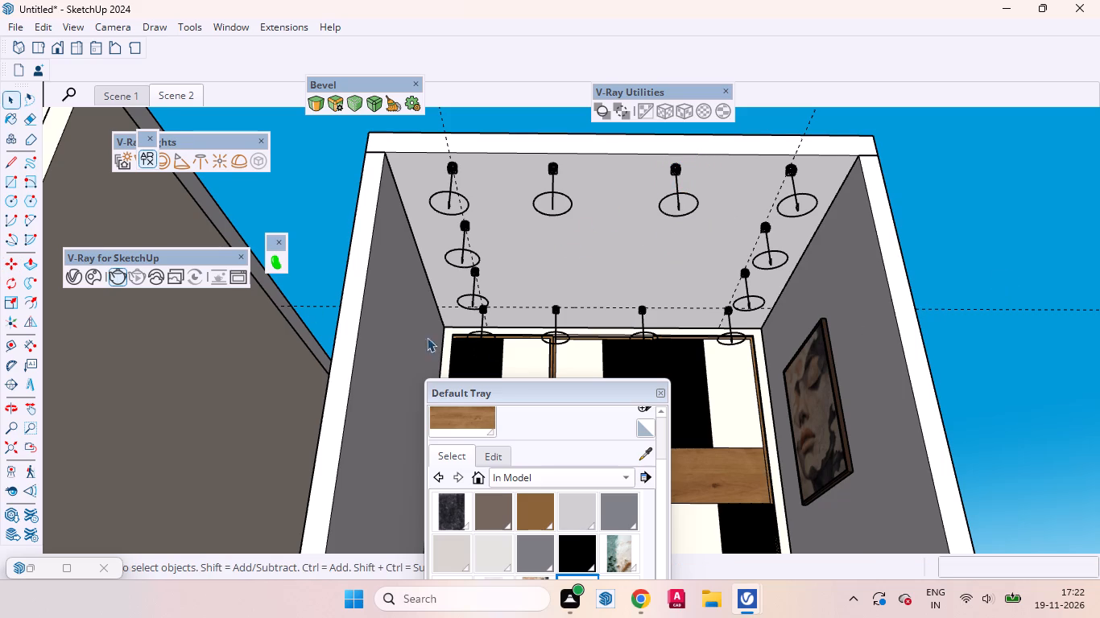
Return to the saved Scene 2 camera view.
left_click(167, 97)
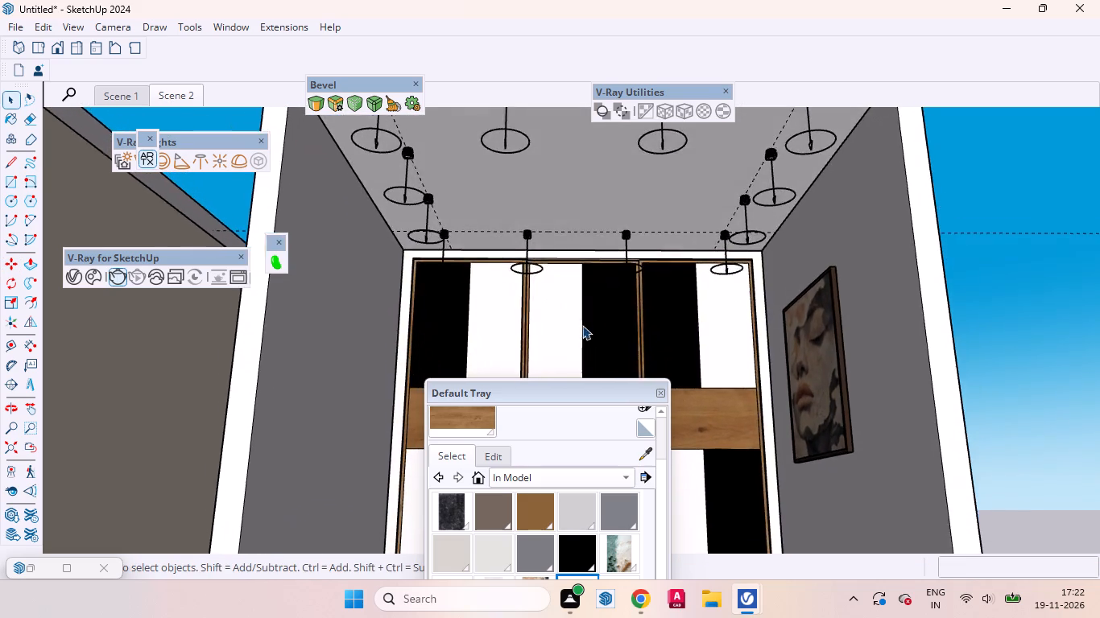
Examine the ceiling spotlight layout along the wardrobe and the artwork wall, from inside and outside the room.
scroll(776, 343, "down", 4)
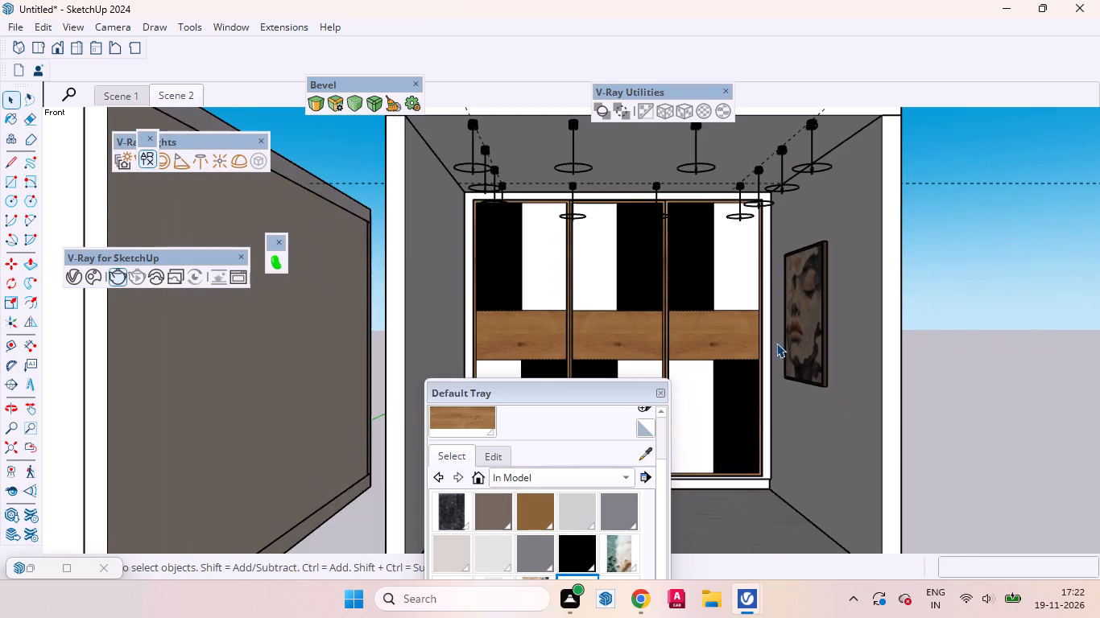
middle_click_drag(868, 325, 1097, 276)
scroll(699, 237, "up", 9)
middle_click_drag(730, 265, 733, 266)
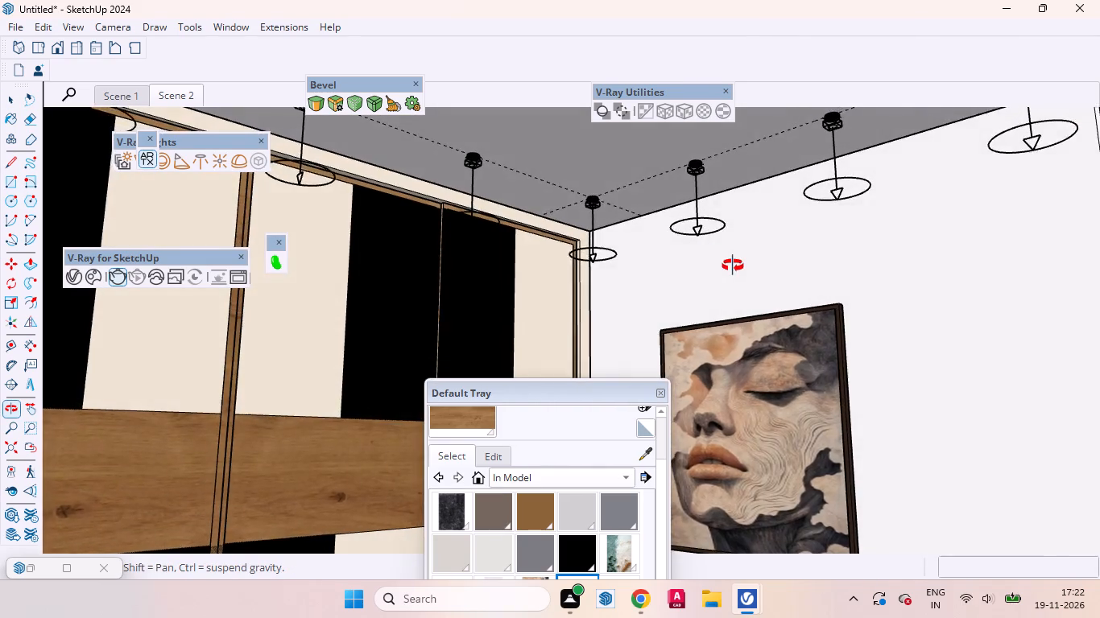
middle_click_drag(733, 266, 529, 260)
scroll(737, 270, "down", 7)
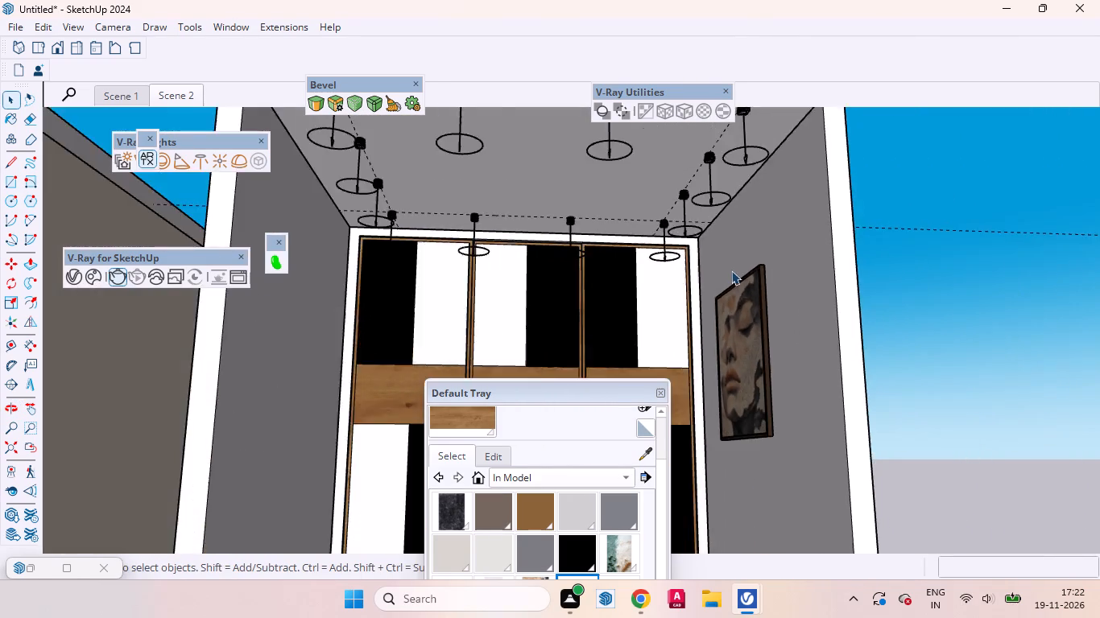
scroll(731, 270, "down", 7)
middle_click_drag(764, 374, 743, 450)
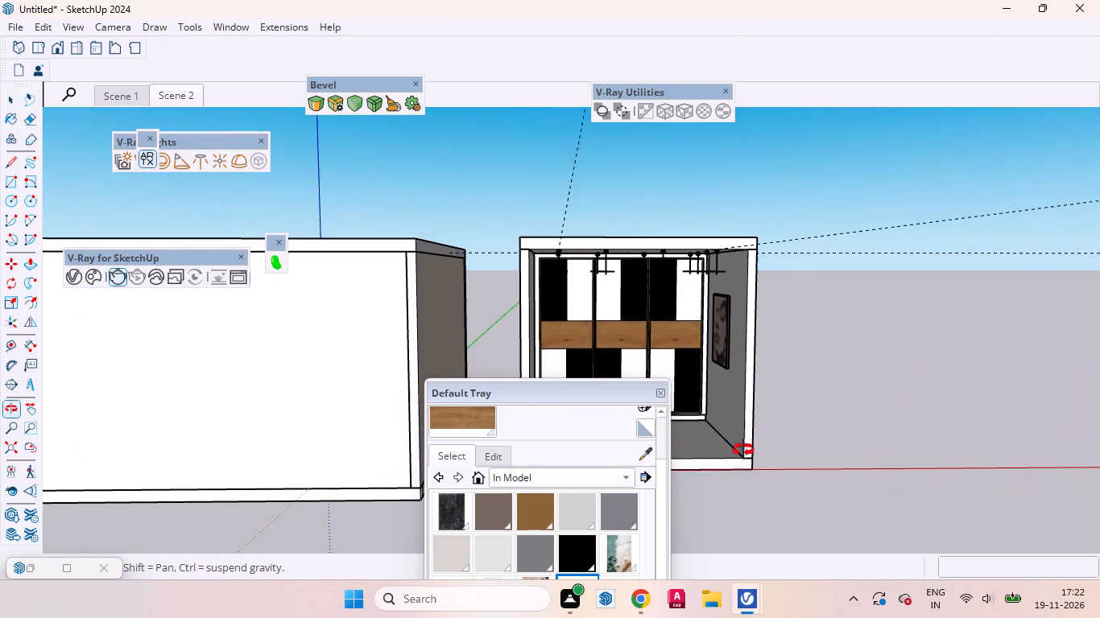
middle_click_drag(743, 450, 739, 446)
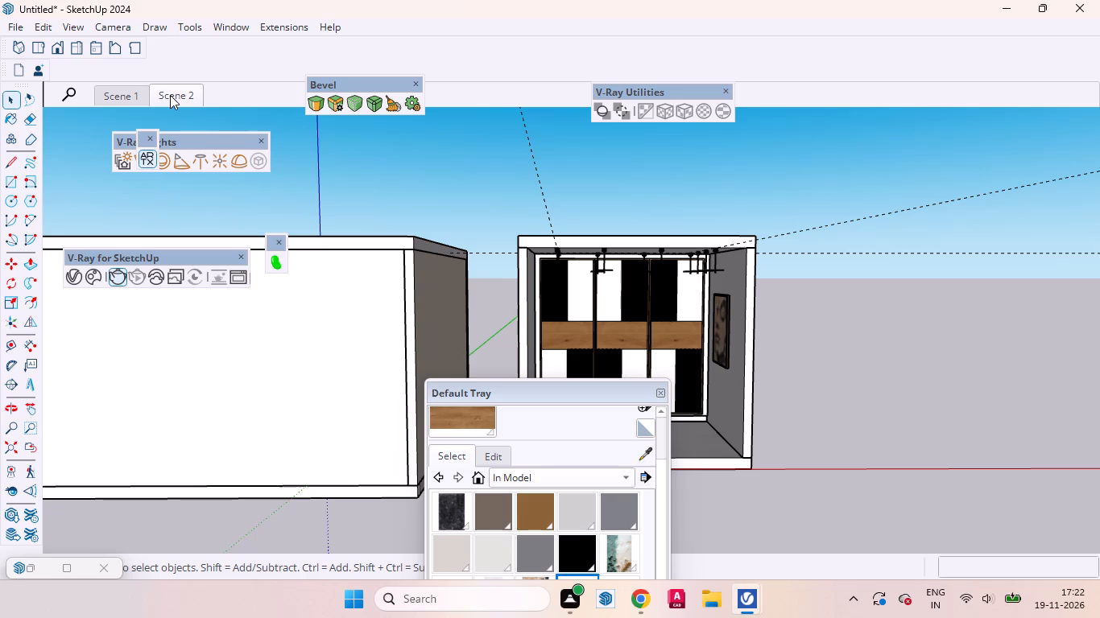
Return to the saved Scene 2 camera view.
left_click(170, 95)
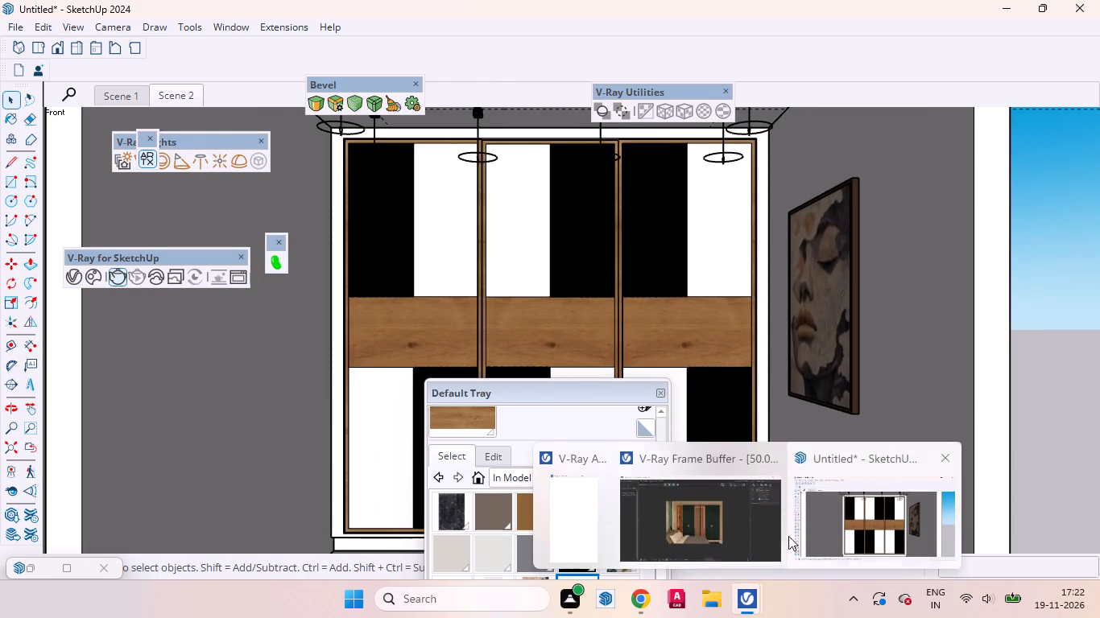
Switch to the V-Ray Frame Buffer window to view the bedroom render.
left_click(723, 517)
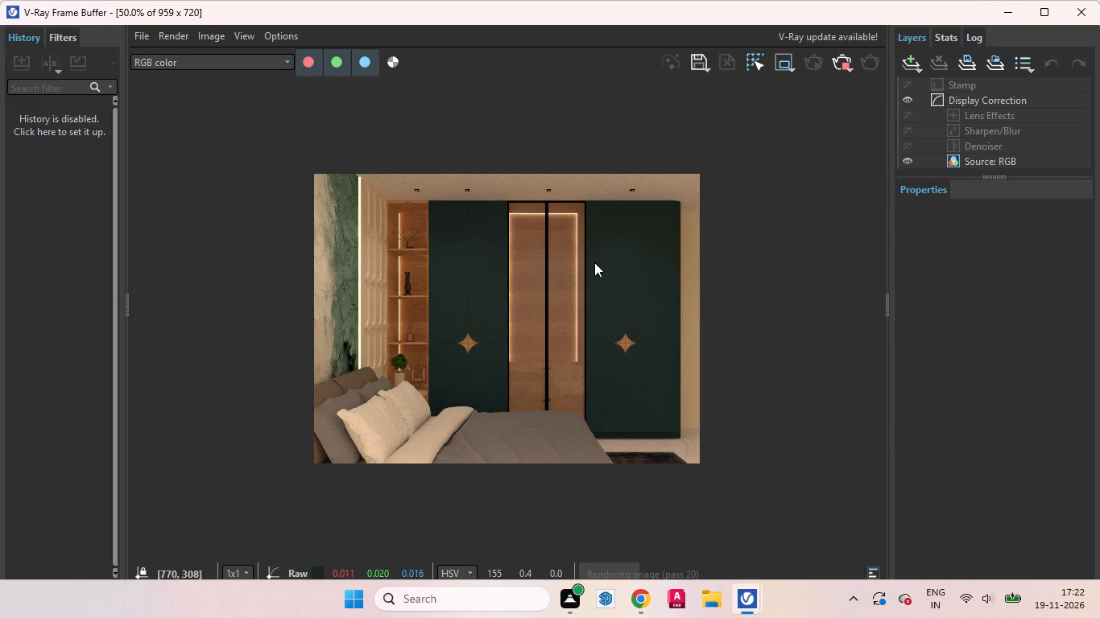
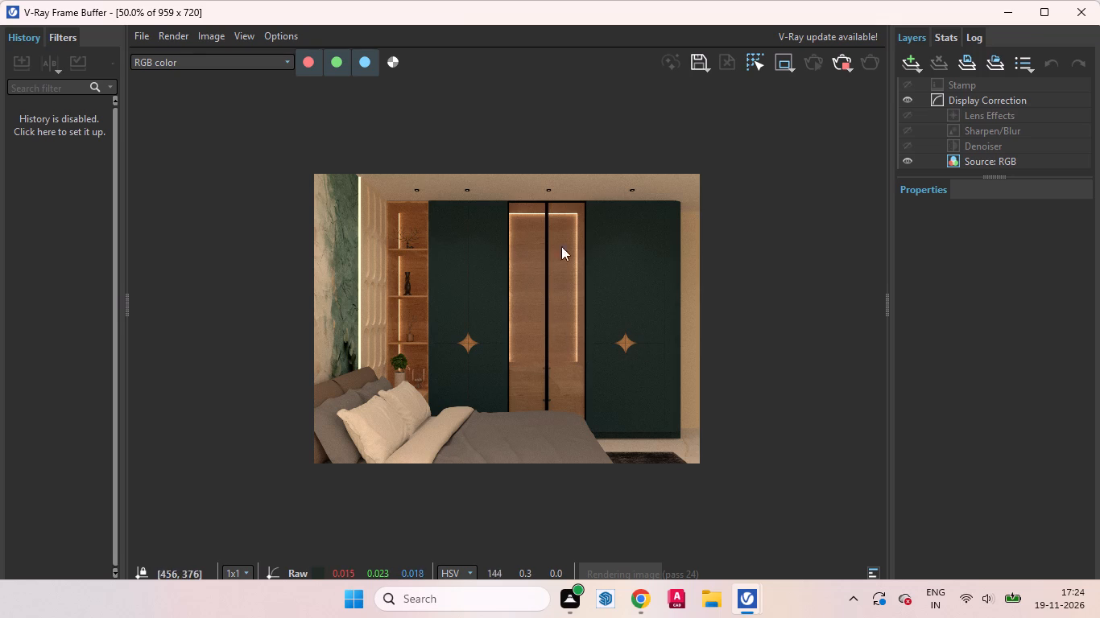
Return from the V-Ray Frame Buffer to the SketchUp model and move the Default Tray clear of the wardrobe.
left_click(1007, 12)
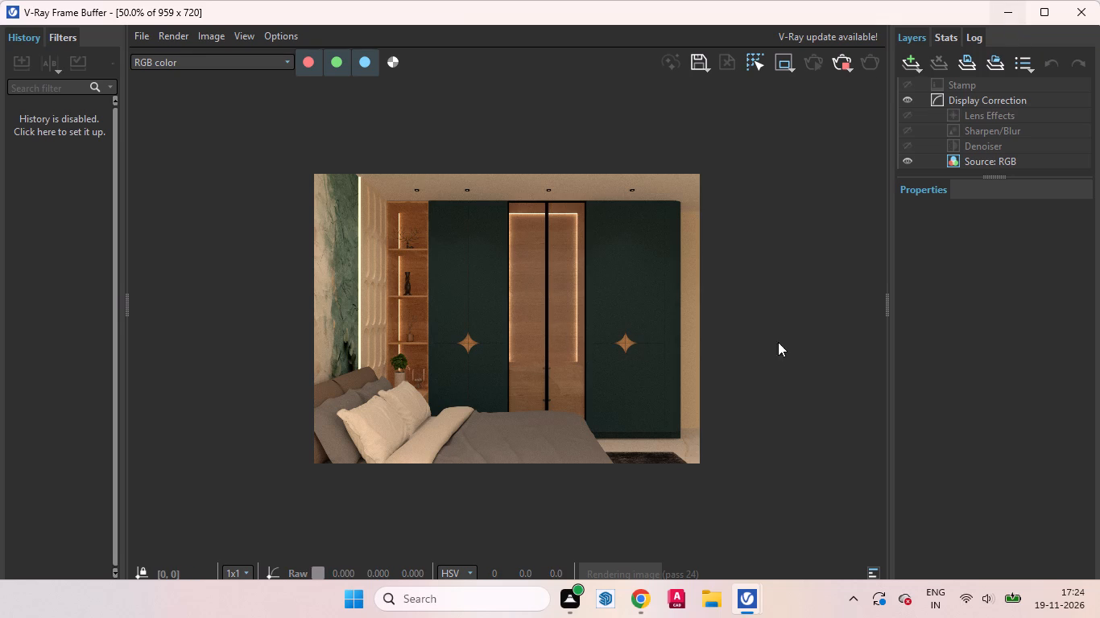
scroll(698, 357, "down", 2)
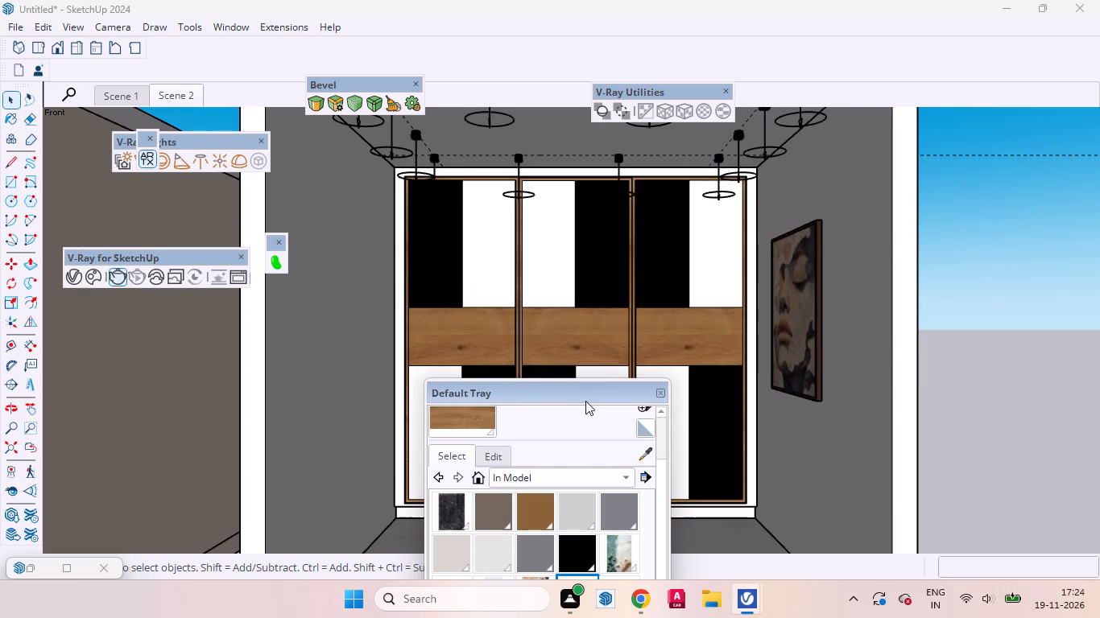
left_click_drag(573, 397, 922, 369)
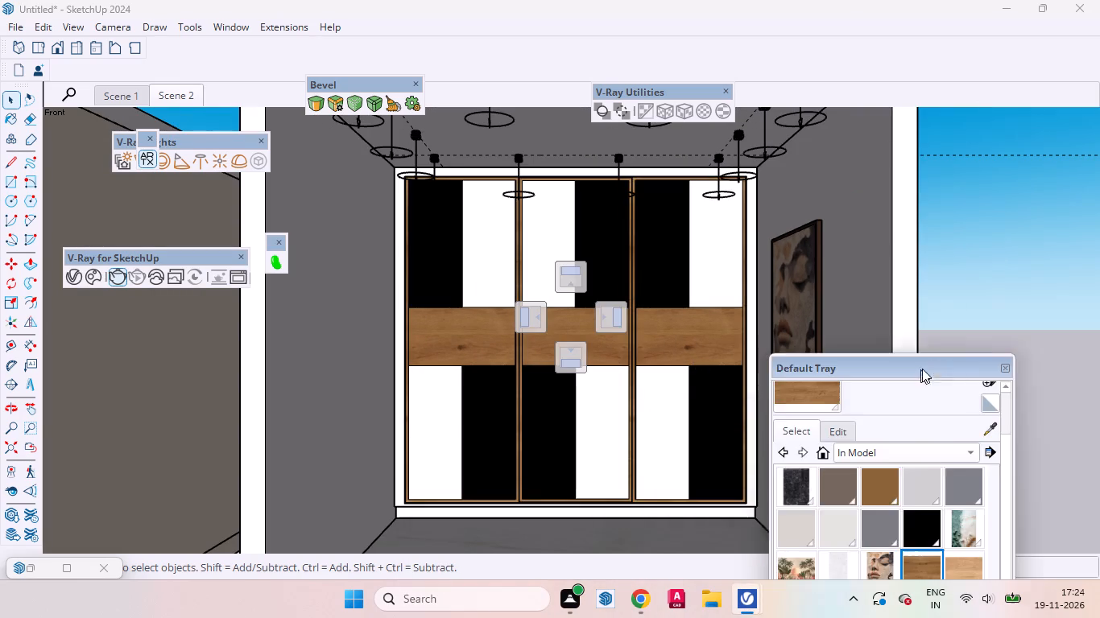
left_click_drag(922, 369, 1010, 266)
Examine the wardrobe front, the artwork wall and the ceiling spotlights from in front of the room.
scroll(540, 393, "down", 2)
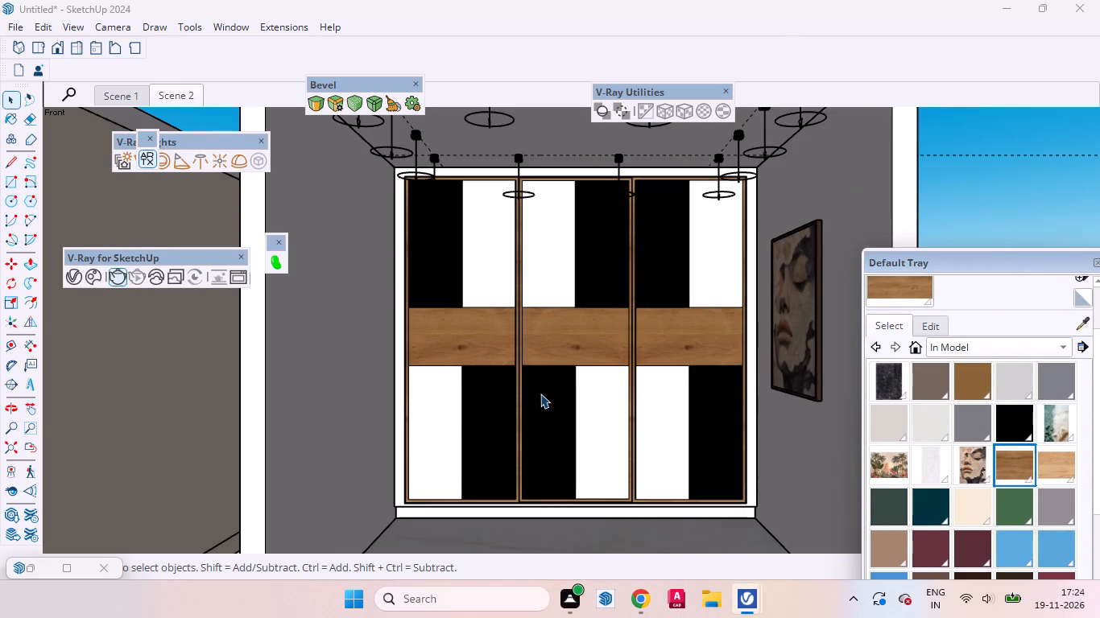
scroll(540, 393, "down", 2)
scroll(440, 340, "down", 1)
scroll(455, 357, "up", 1)
scroll(456, 357, "down", 13)
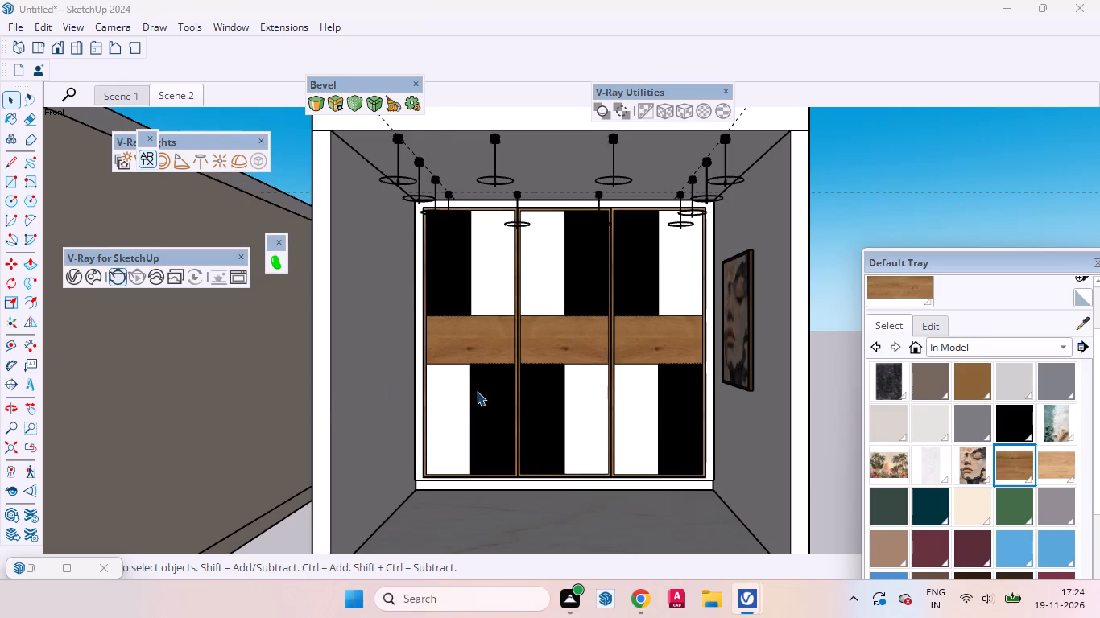
scroll(504, 382, "down", 6)
scroll(519, 368, "up", 3)
scroll(457, 277, "up", 3)
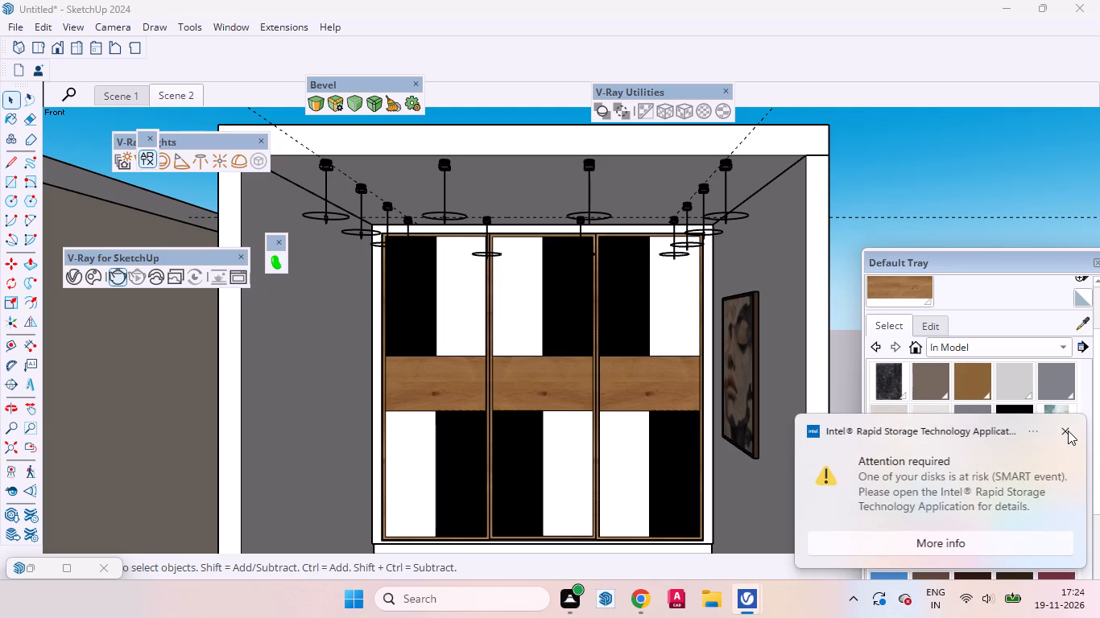
left_click(1068, 431)
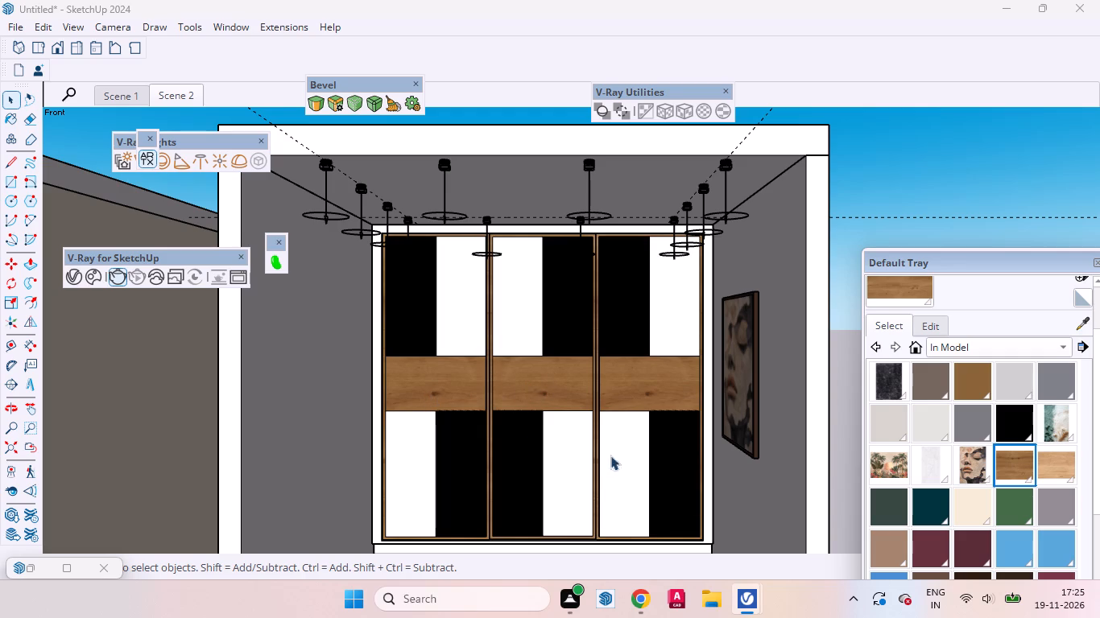
scroll(565, 334, "down", 6)
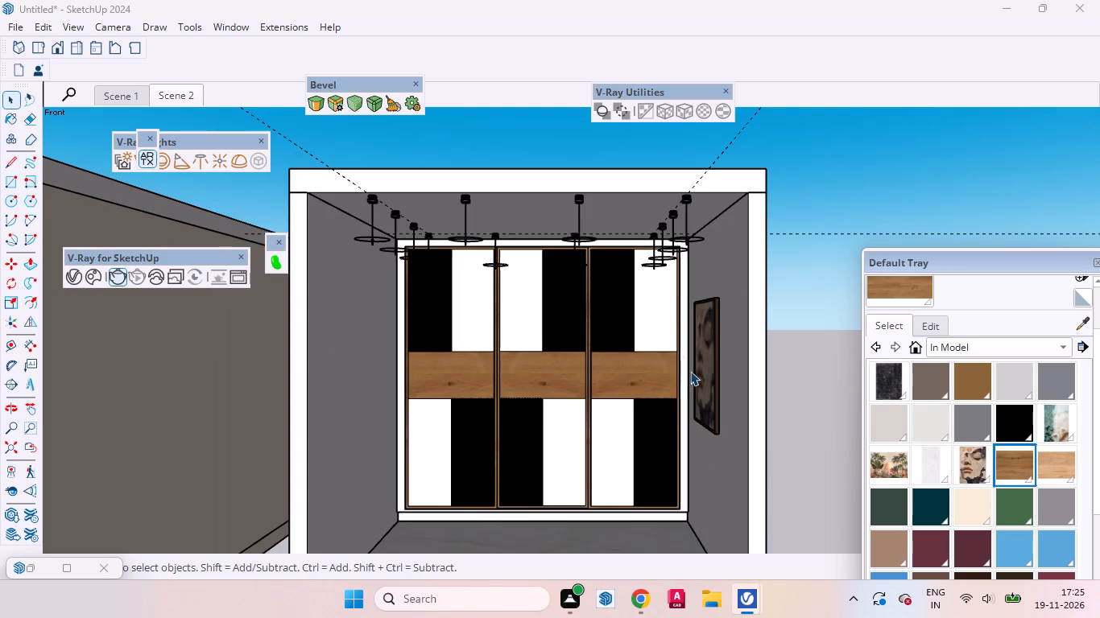
scroll(560, 332, "down", 2)
scroll(529, 374, "up", 2)
scroll(513, 355, "down", 2)
Open the middle wardrobe door group and delete the short edge across the frame's inner side at the wood band's upper-left corner.
left_click(181, 94)
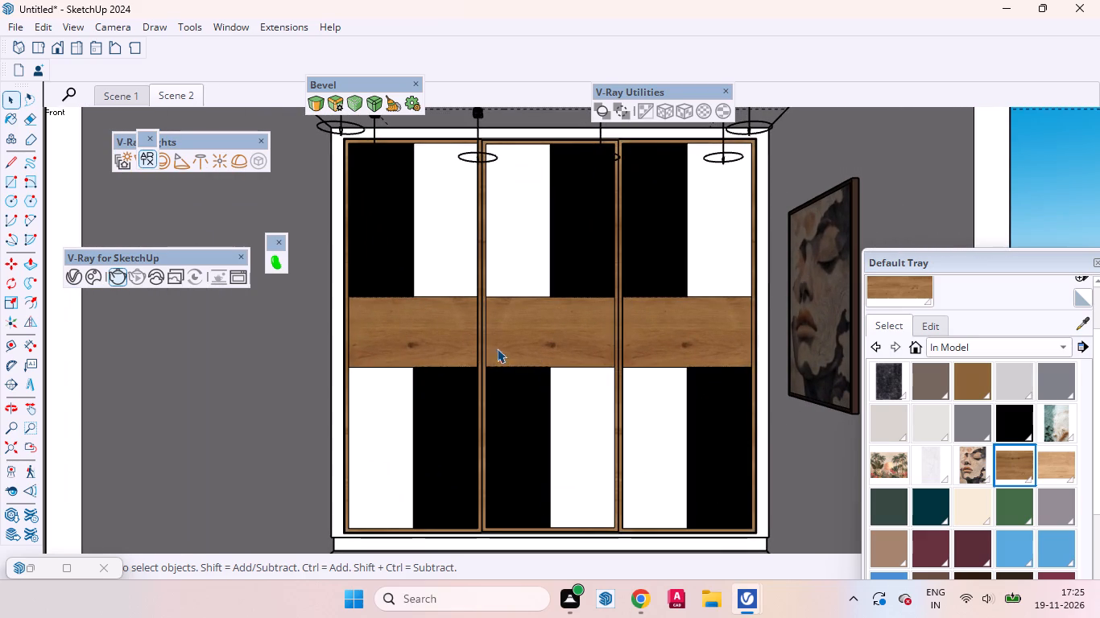
scroll(500, 315, "up", 3)
scroll(502, 295, "down", 4)
scroll(502, 336, "up", 7)
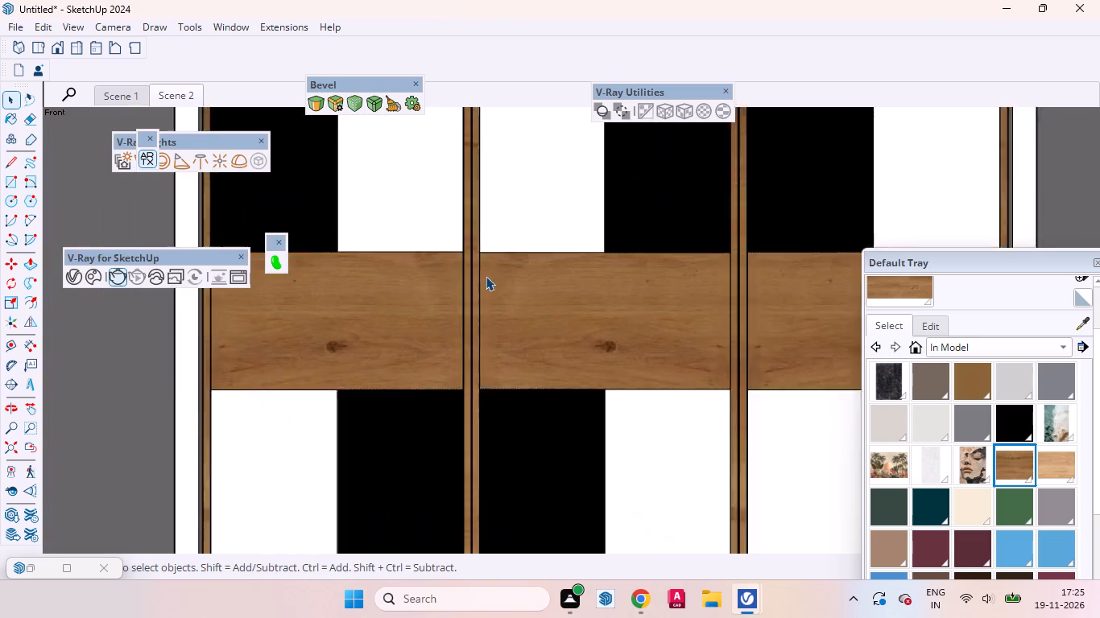
scroll(486, 276, "up", 13)
middle_click_drag(502, 232, 311, 282)
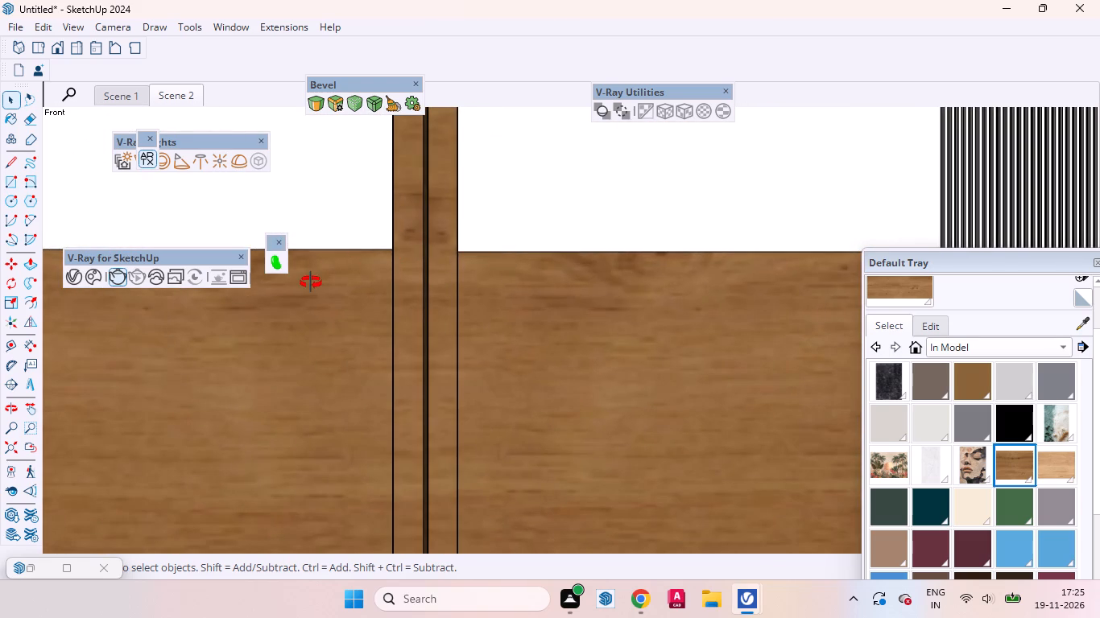
middle_click_drag(311, 282, 309, 285)
scroll(502, 279, "up", 4)
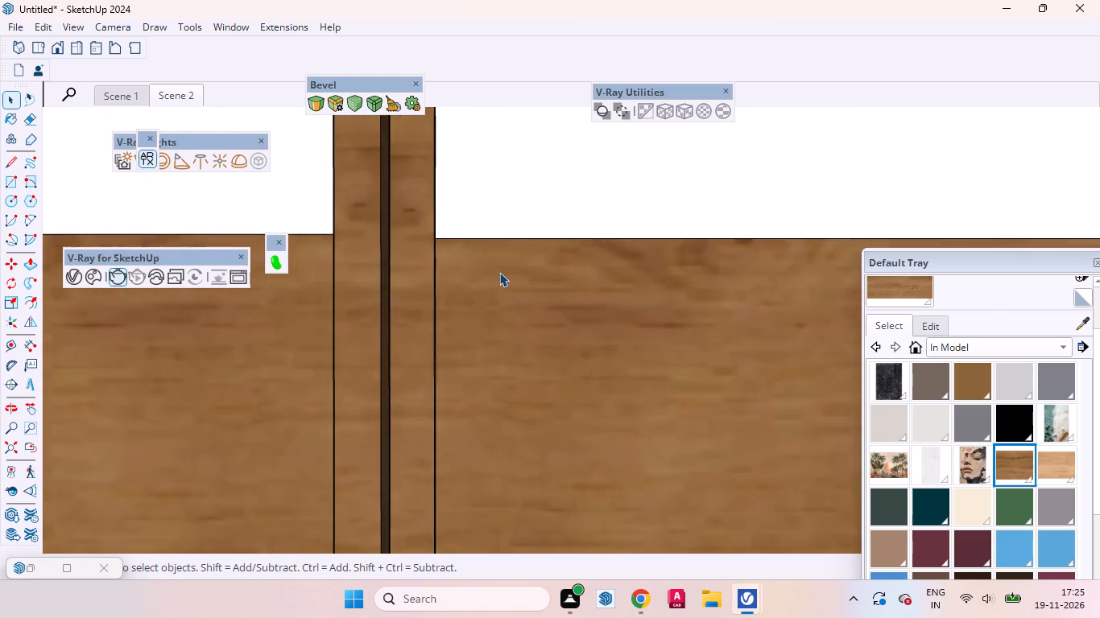
scroll(499, 272, "up", 2)
middle_click_drag(464, 274, 520, 277)
scroll(432, 256, "up", 2)
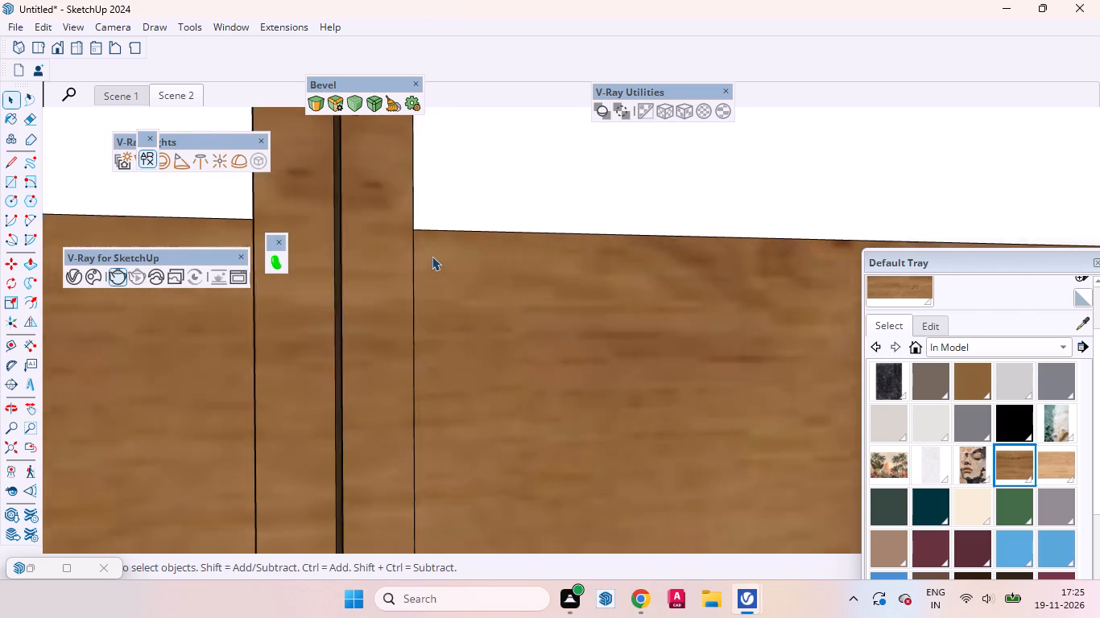
scroll(432, 256, "up", 6)
middle_click_drag(457, 255, 308, 308)
scroll(434, 243, "up", 9)
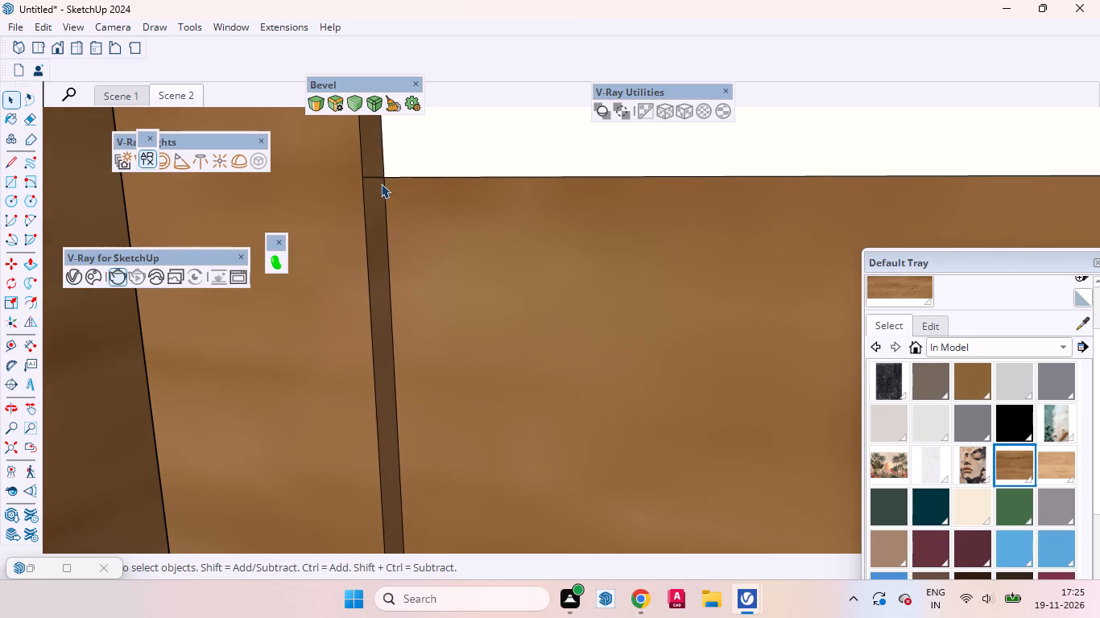
left_click(377, 177)
double_click(374, 181)
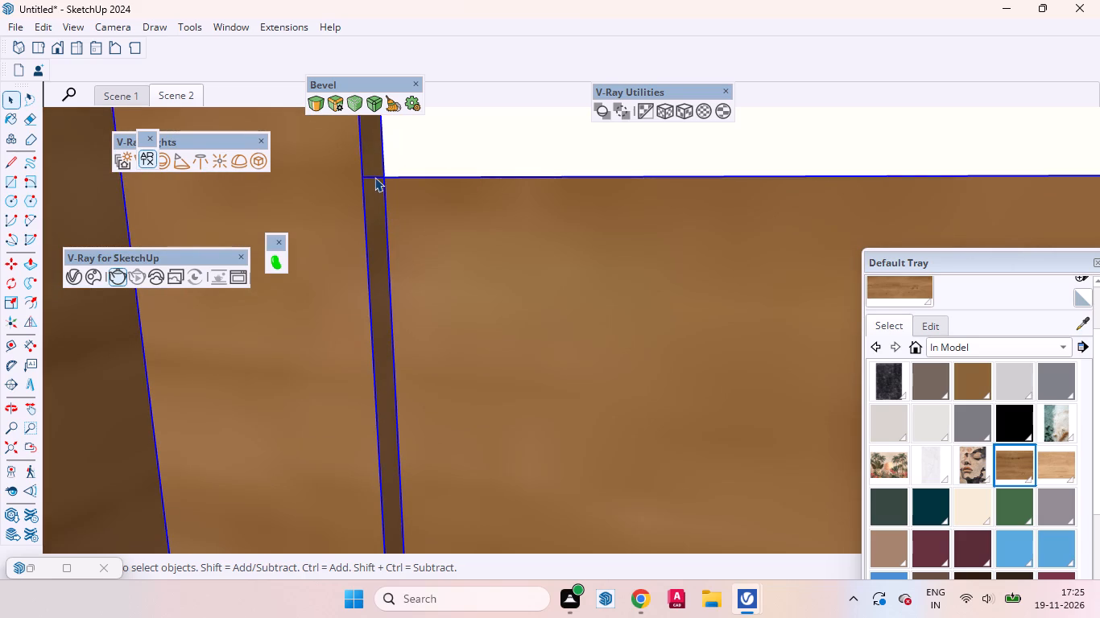
left_click(374, 177)
key("Delete")
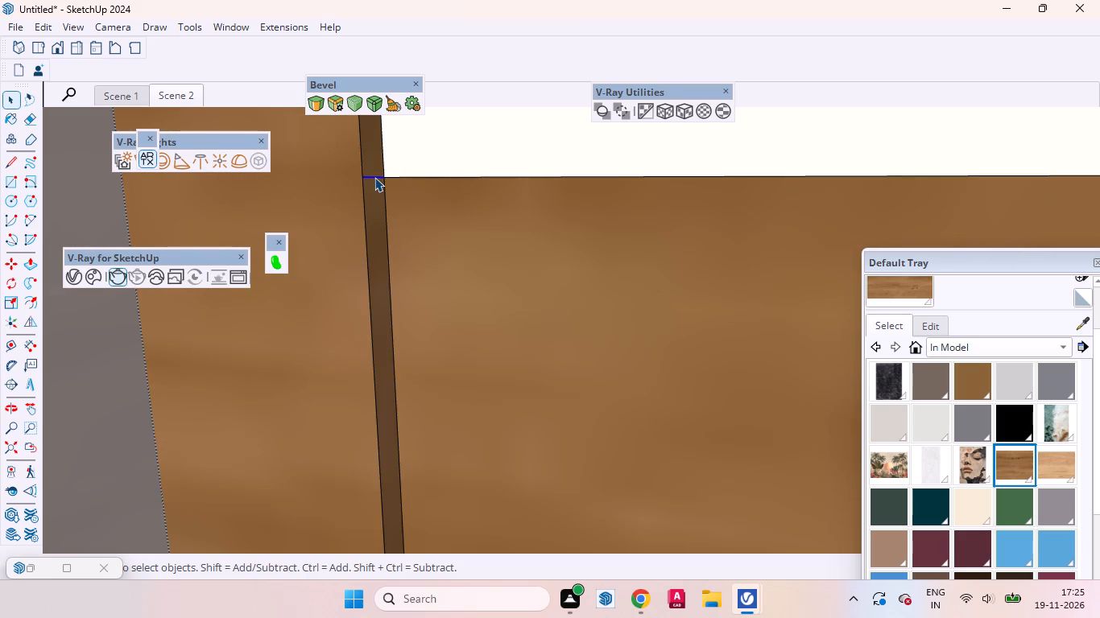
Delete the short edge across the frame's inner side at the upper-right corner of the middle door's wood band.
scroll(392, 195, "down", 20)
scroll(392, 195, "down", 4)
scroll(429, 223, "up", 1)
scroll(429, 223, "down", 2)
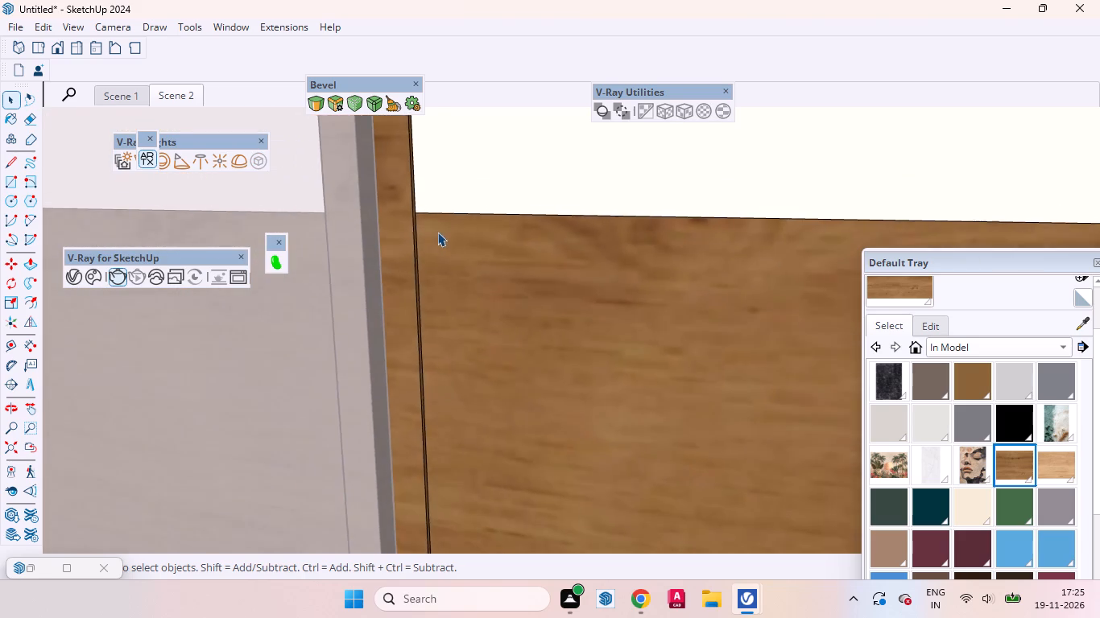
scroll(437, 232, "down", 3)
scroll(440, 233, "up", 1)
scroll(442, 235, "down", 15)
middle_click_drag(629, 259, 729, 259)
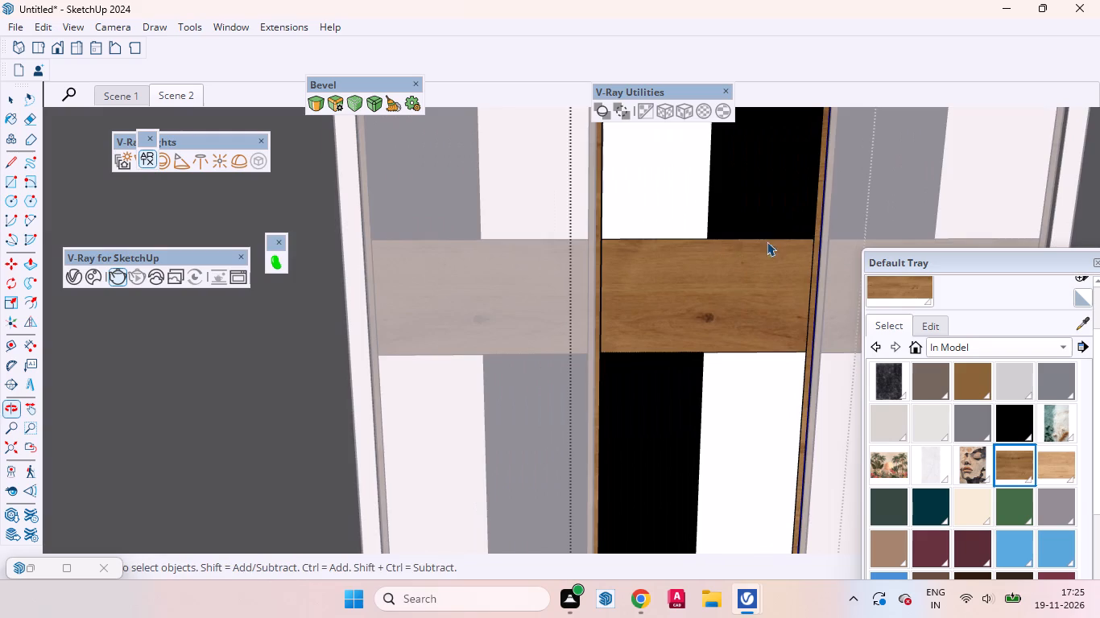
scroll(821, 233, "up", 20)
scroll(821, 233, "up", 6)
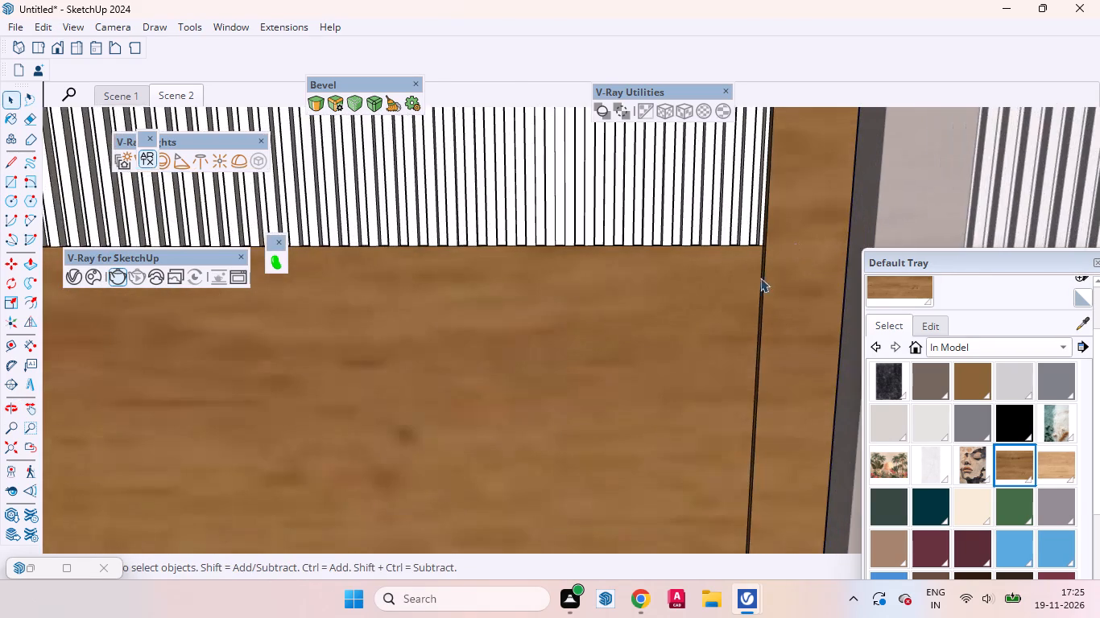
middle_click_drag(742, 282, 815, 286)
scroll(763, 252, "up", 13)
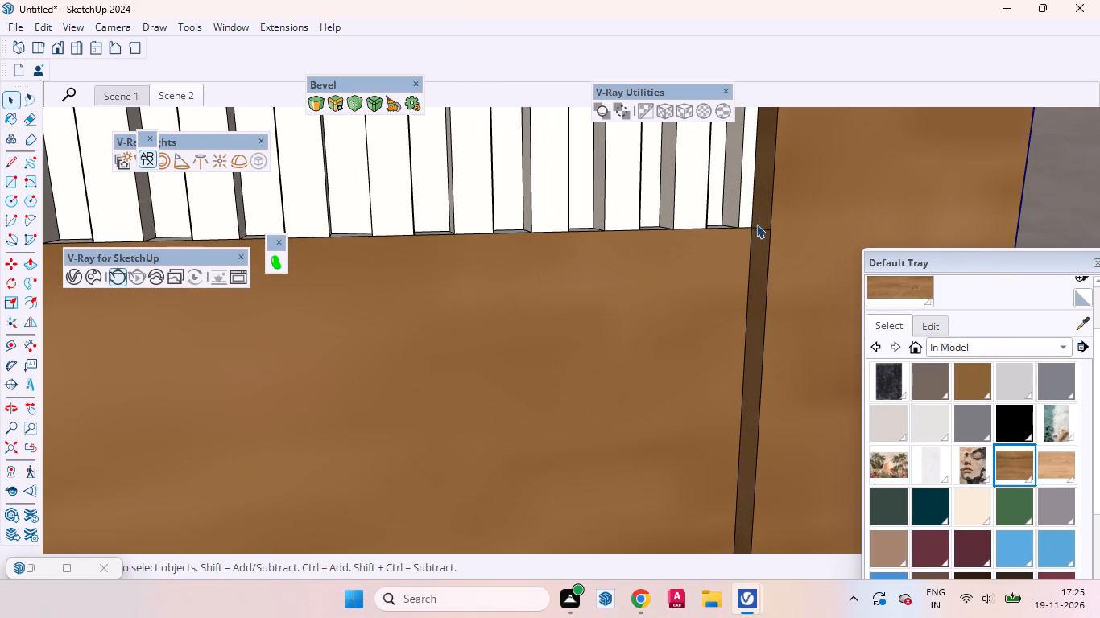
left_click(759, 229)
key("Delete")
Delete the short edge across the frame's inner side at the lower-right corner of the middle door's wood band.
scroll(738, 253, "down", 10)
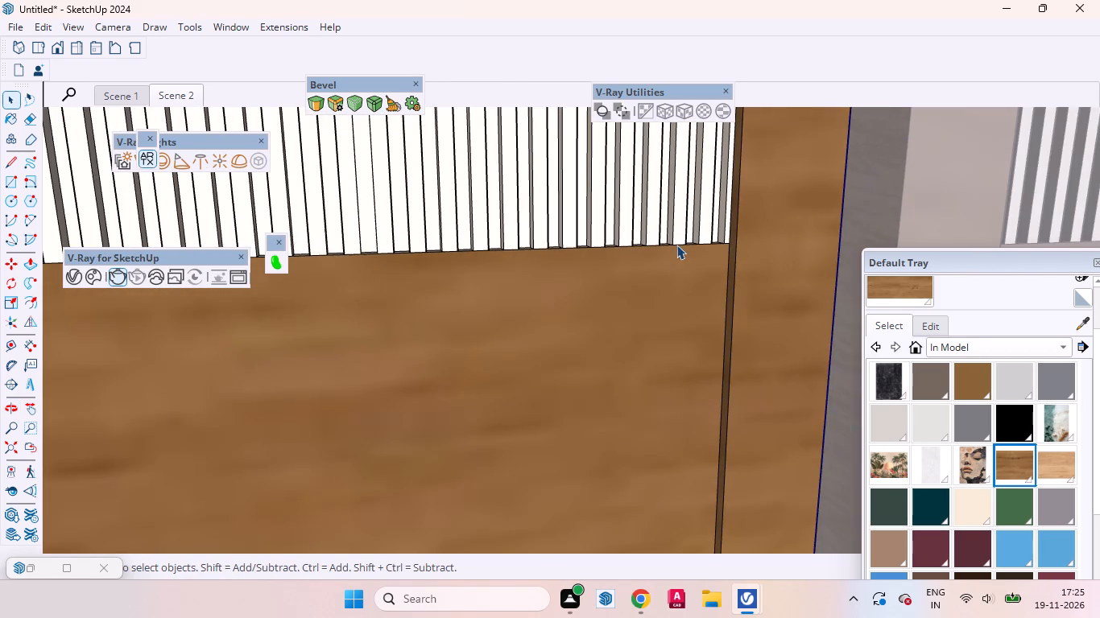
scroll(676, 245, "down", 5)
scroll(651, 233, "up", 1)
scroll(651, 232, "down", 4)
scroll(564, 299, "down", 15)
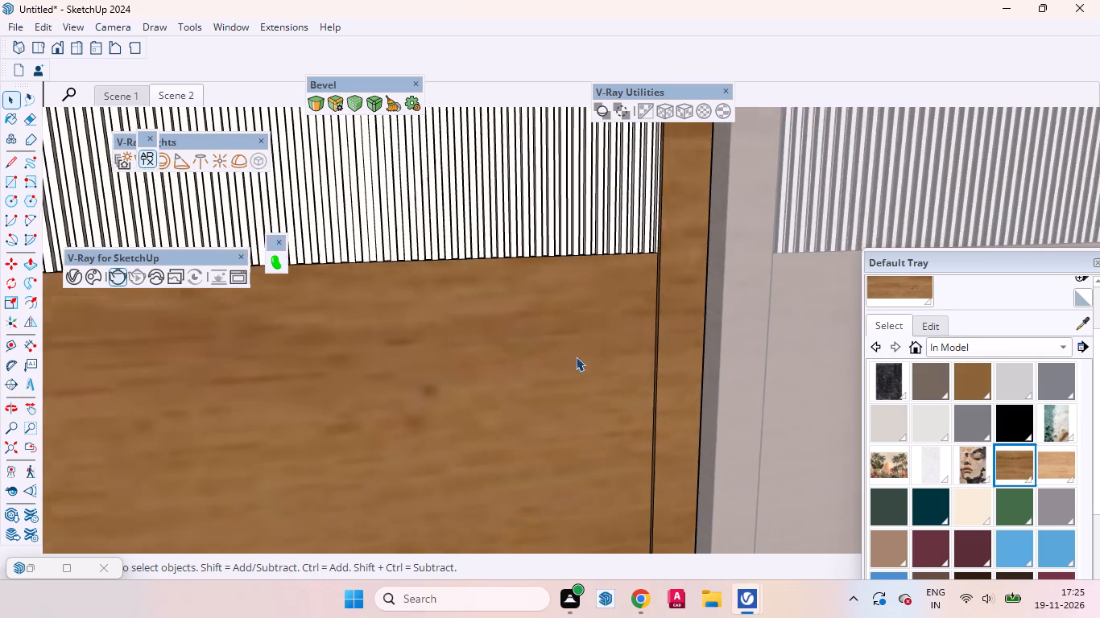
scroll(576, 356, "down", 4)
scroll(585, 267, "up", 1)
scroll(585, 267, "down", 18)
scroll(565, 386, "up", 2)
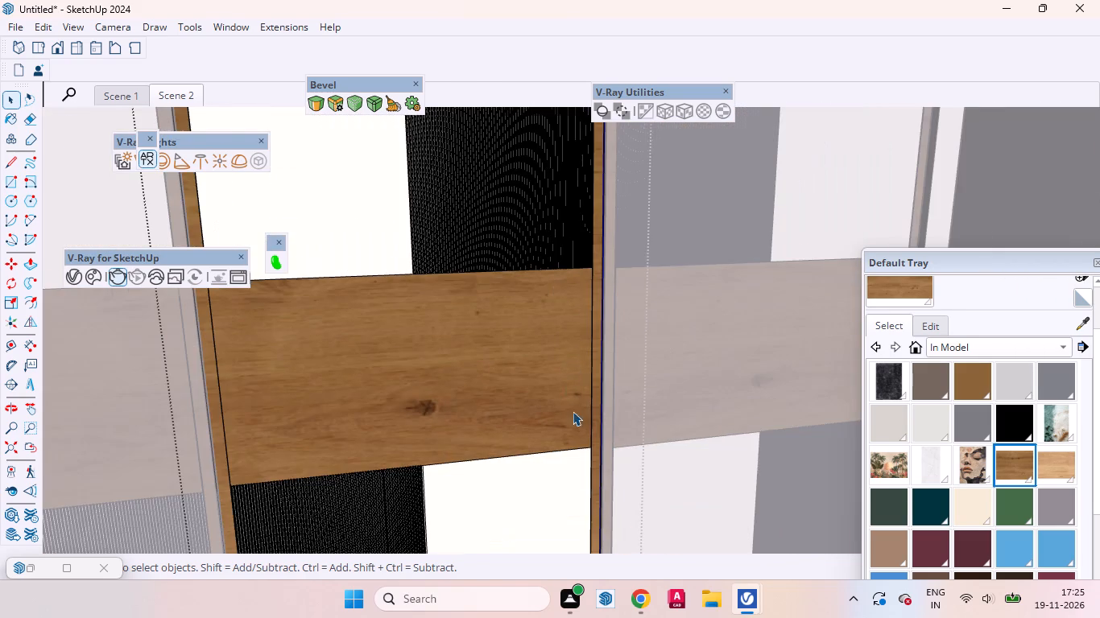
scroll(573, 411, "up", 20)
scroll(573, 411, "up", 7)
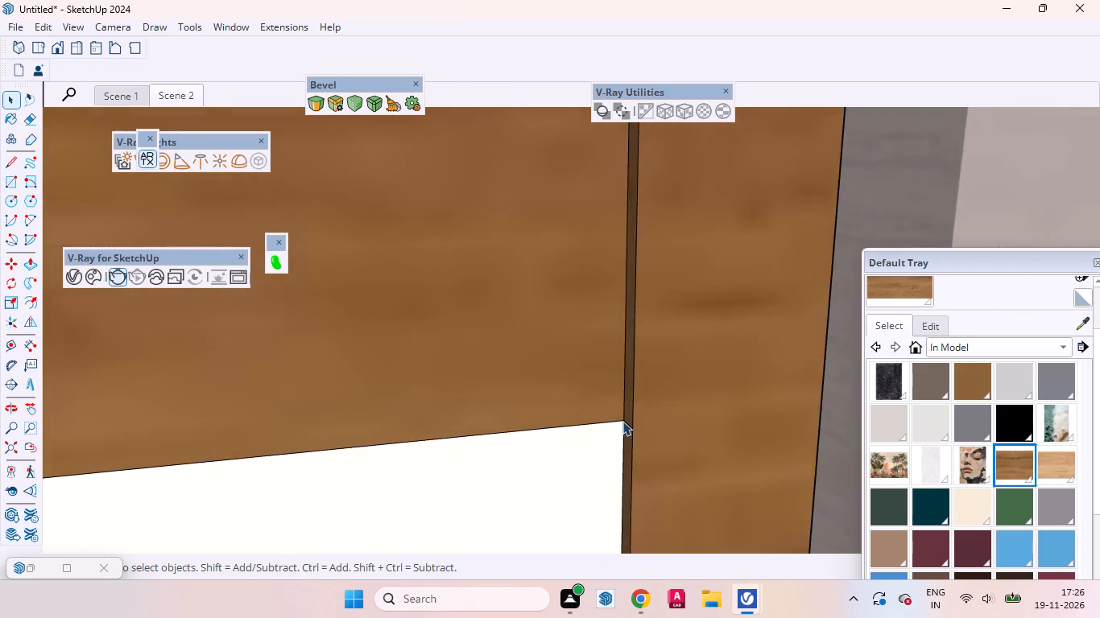
scroll(622, 421, "up", 6)
left_click(628, 423)
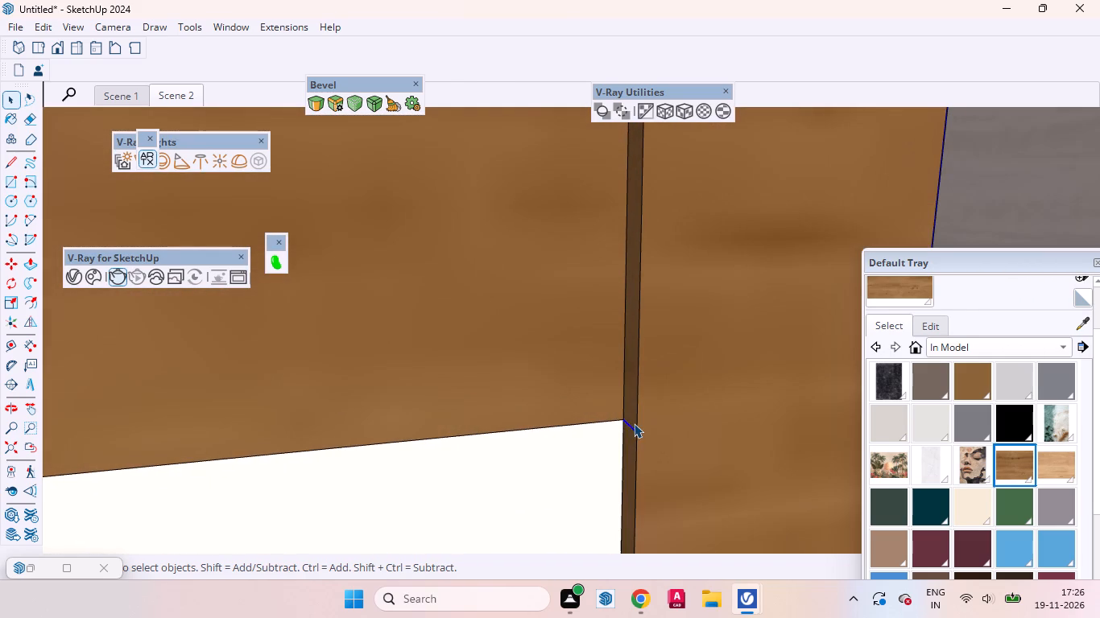
key("Delete")
Check the lower corners of the middle door's wood band for stray edges on the frame's inner side.
scroll(592, 406, "down", 4)
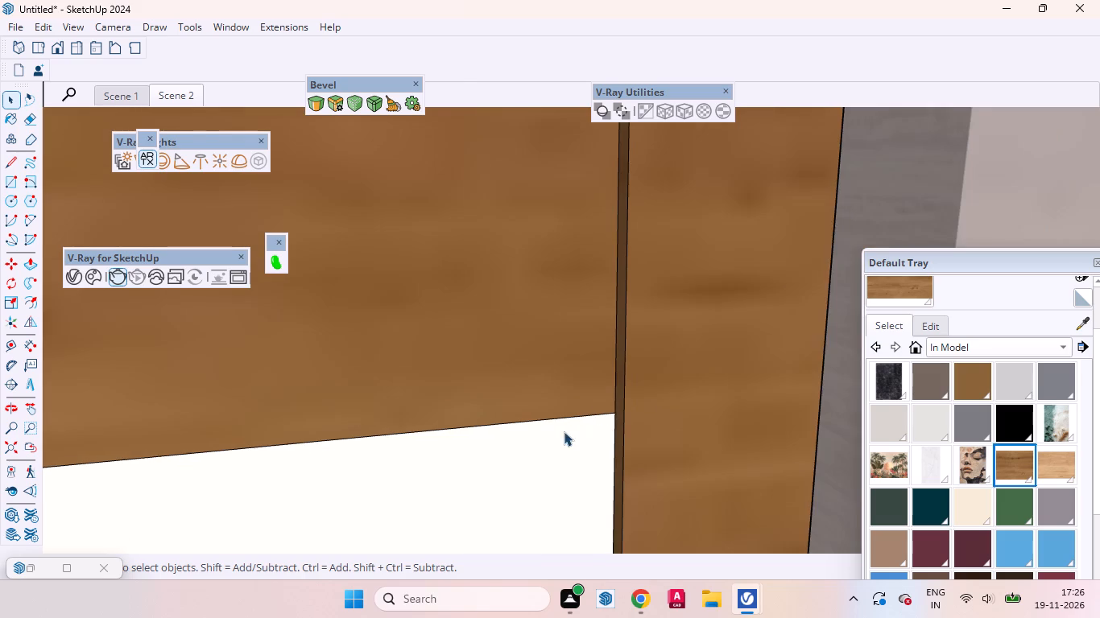
middle_click_drag(523, 432, 289, 411)
scroll(570, 364, "down", 12)
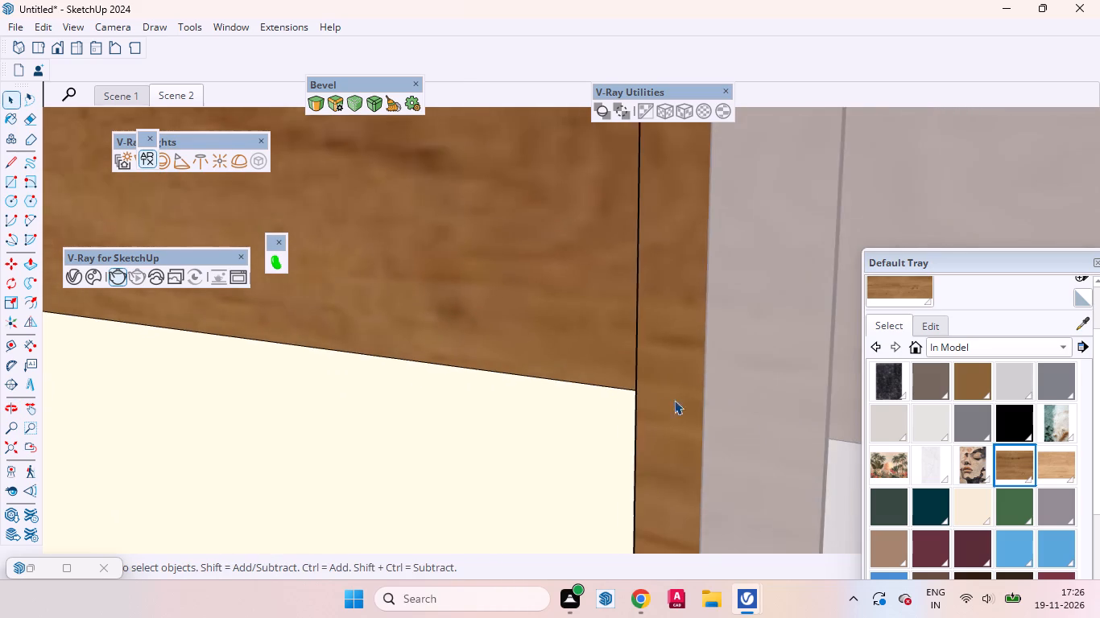
scroll(674, 400, "down", 8)
scroll(483, 438, "down", 8)
scroll(254, 404, "up", 5)
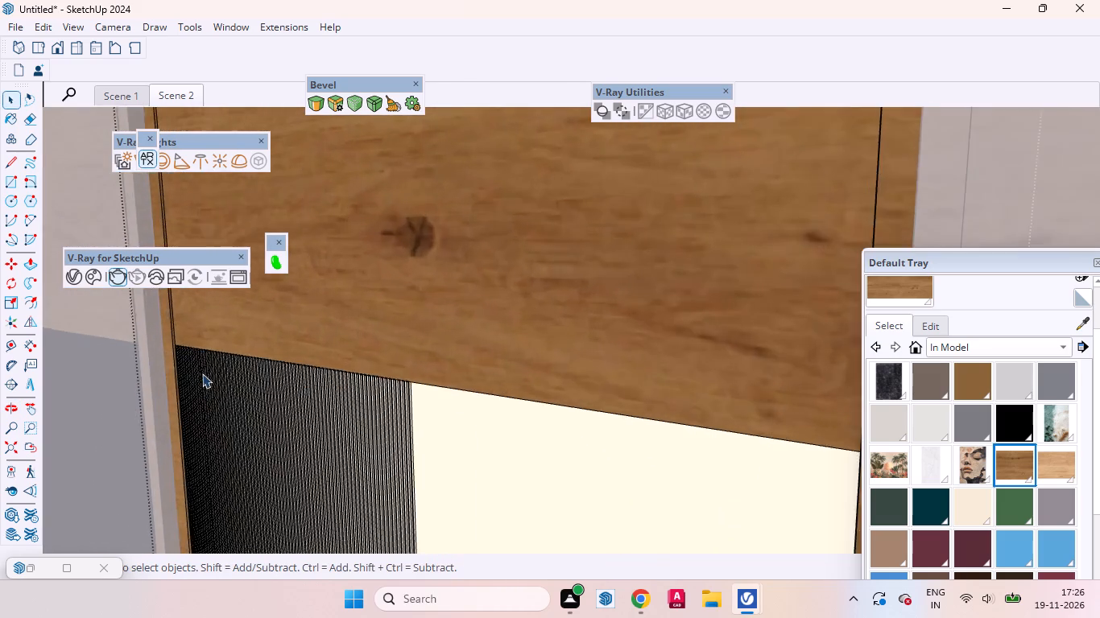
scroll(202, 373, "up", 9)
scroll(478, 360, "down", 4)
Restore the saved Scene 2 view and close the middle door group.
left_click(184, 95)
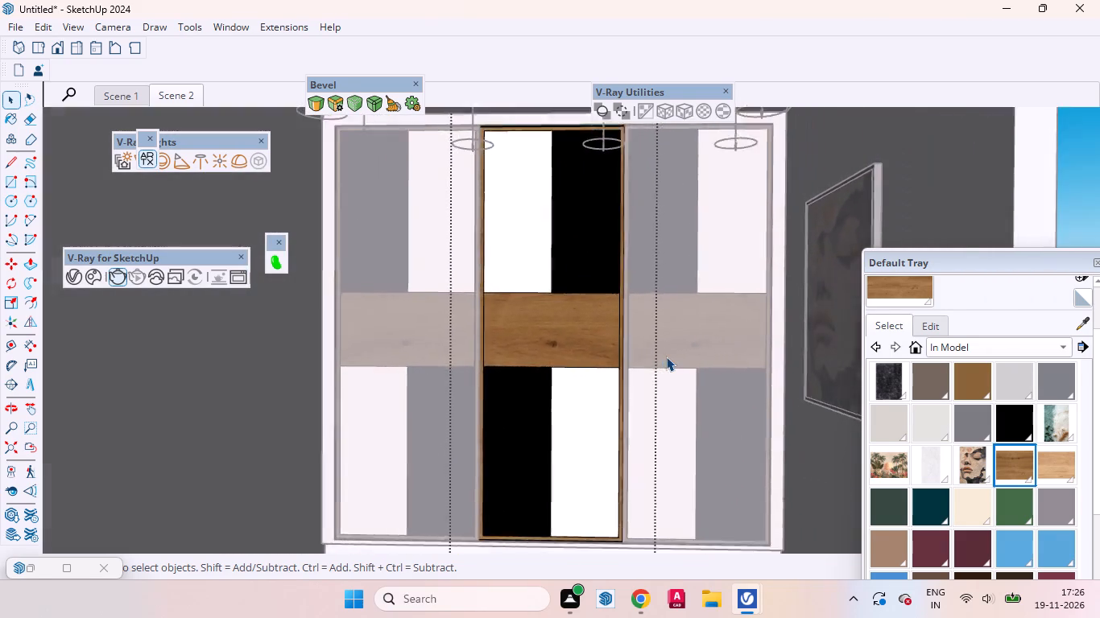
scroll(666, 356, "down", 7)
left_click(823, 262)
double_click(813, 288)
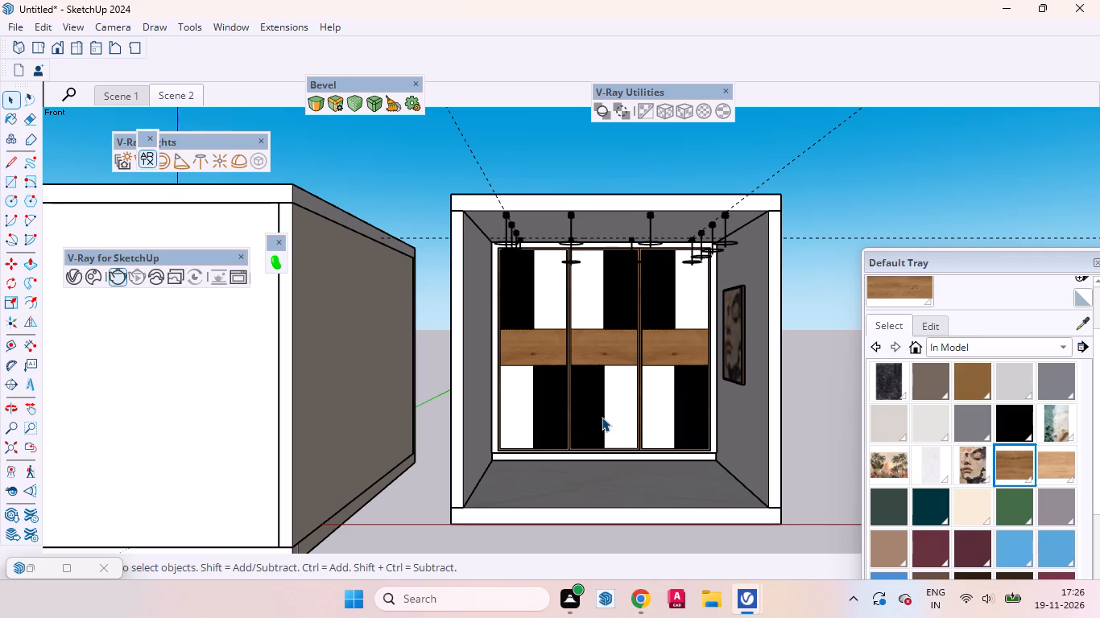
Examine the wood bands of the wardrobe's left and middle doors up close.
scroll(575, 335, "up", 12)
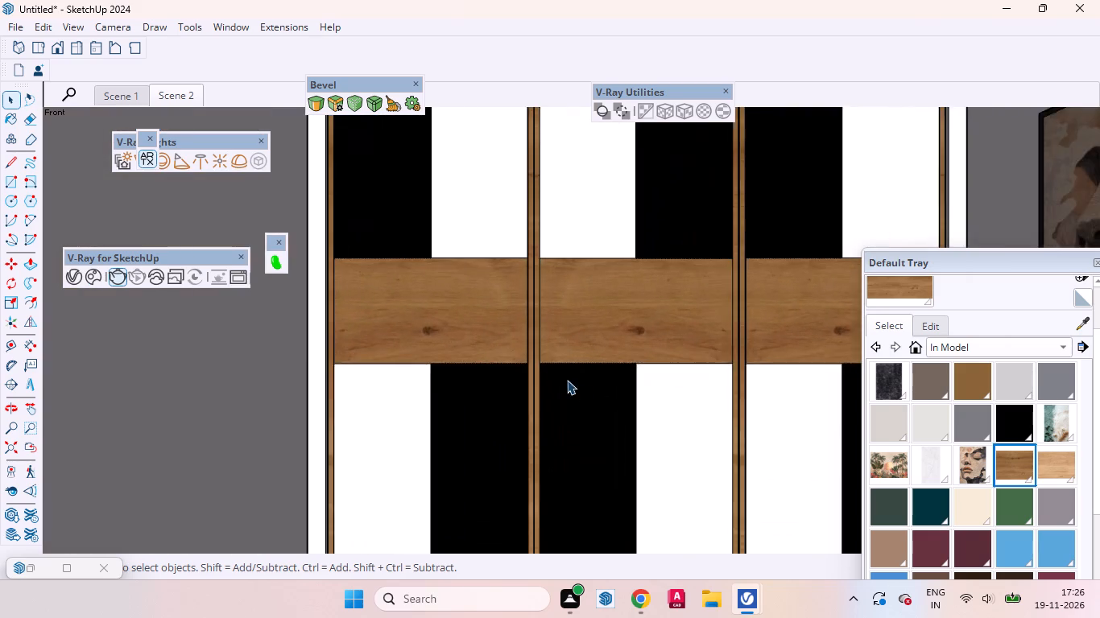
scroll(567, 380, "up", 14)
scroll(632, 362, "down", 8)
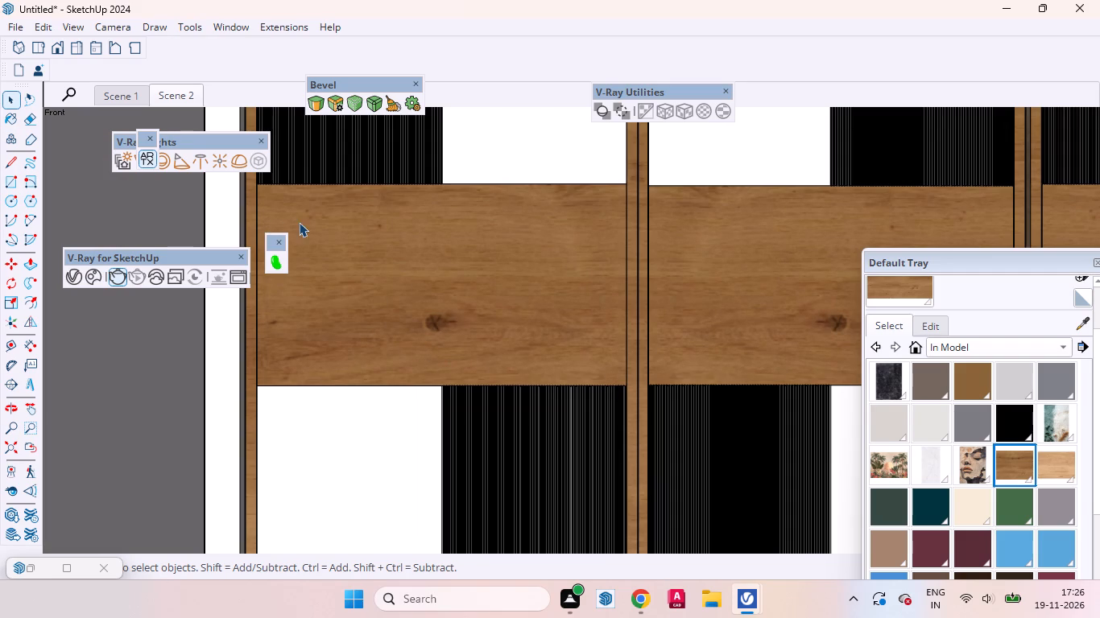
middle_click_drag(359, 304, 387, 319)
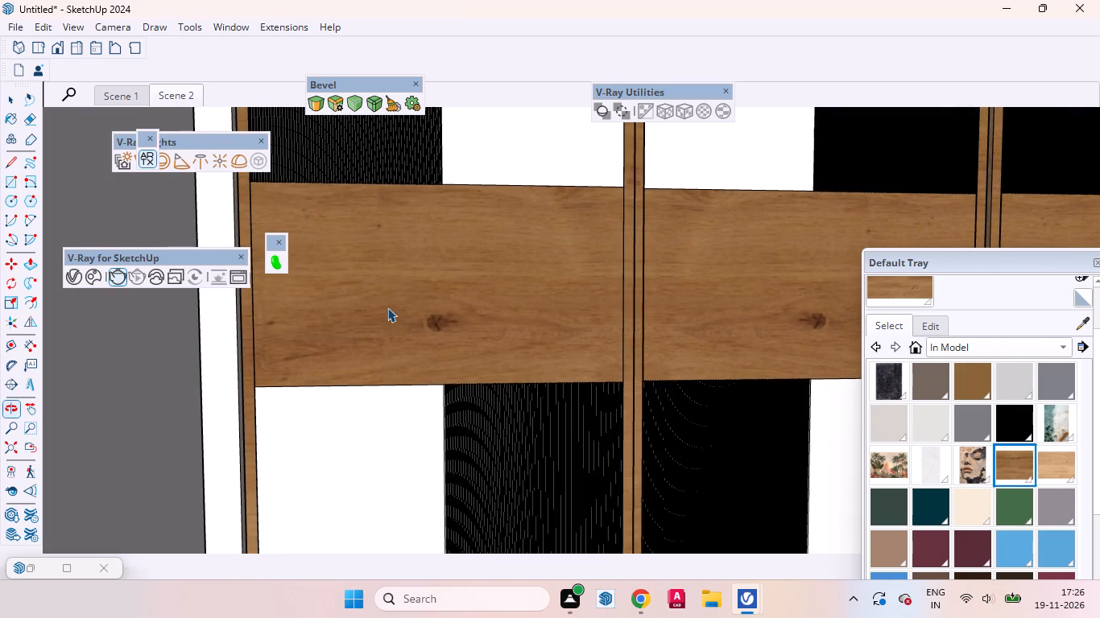
left_click_drag(296, 197, 486, 361)
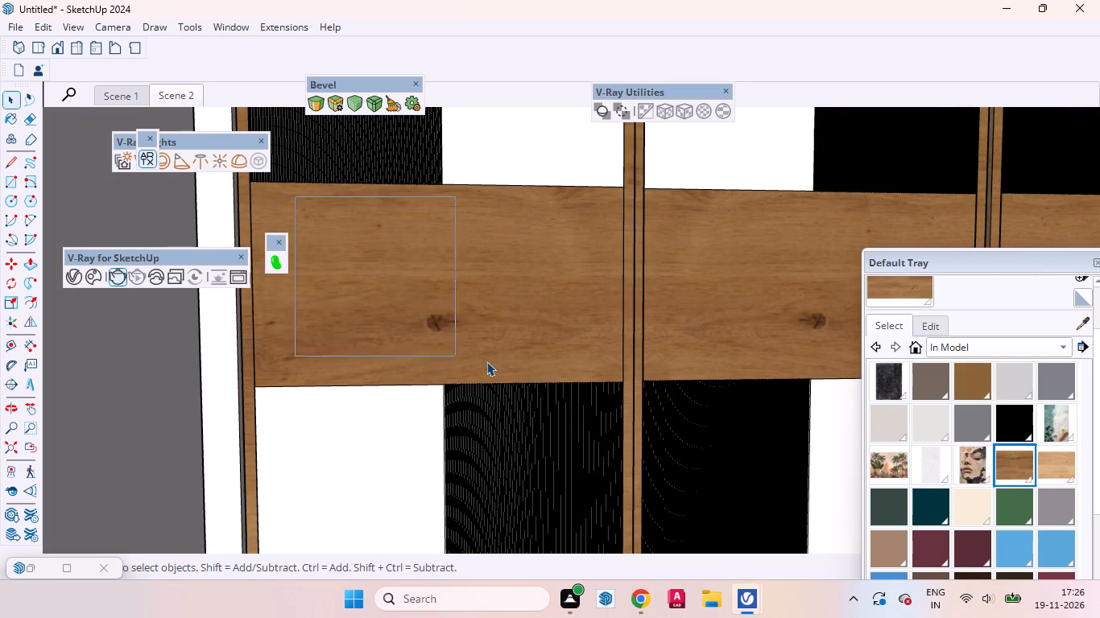
left_click_drag(486, 361, 614, 369)
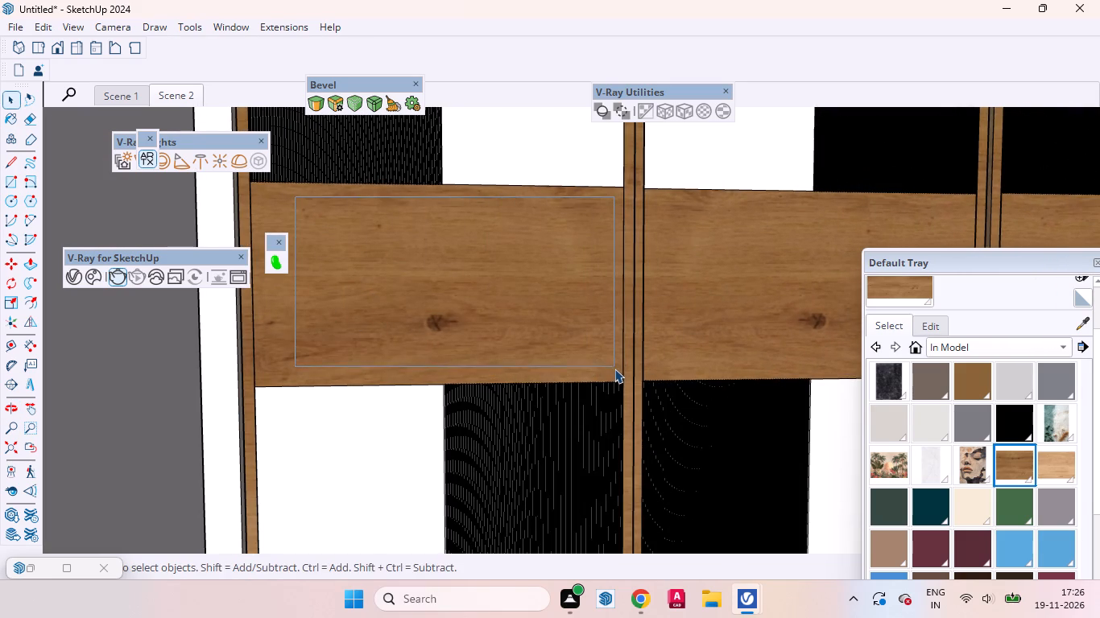
left_click_drag(614, 369, 586, 366)
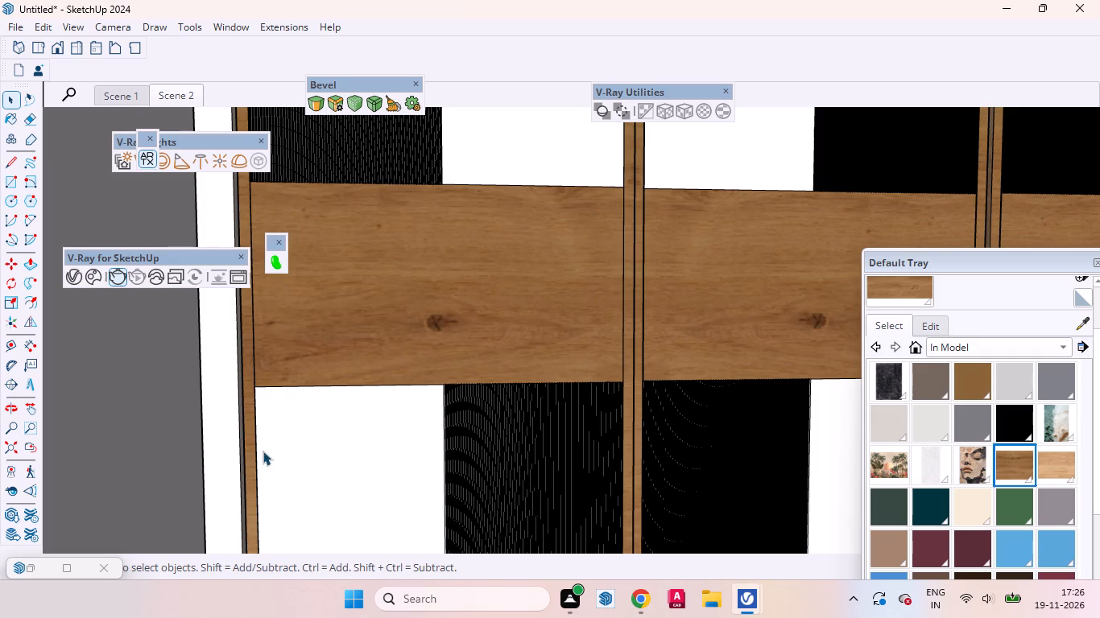
scroll(209, 450, "down", 6)
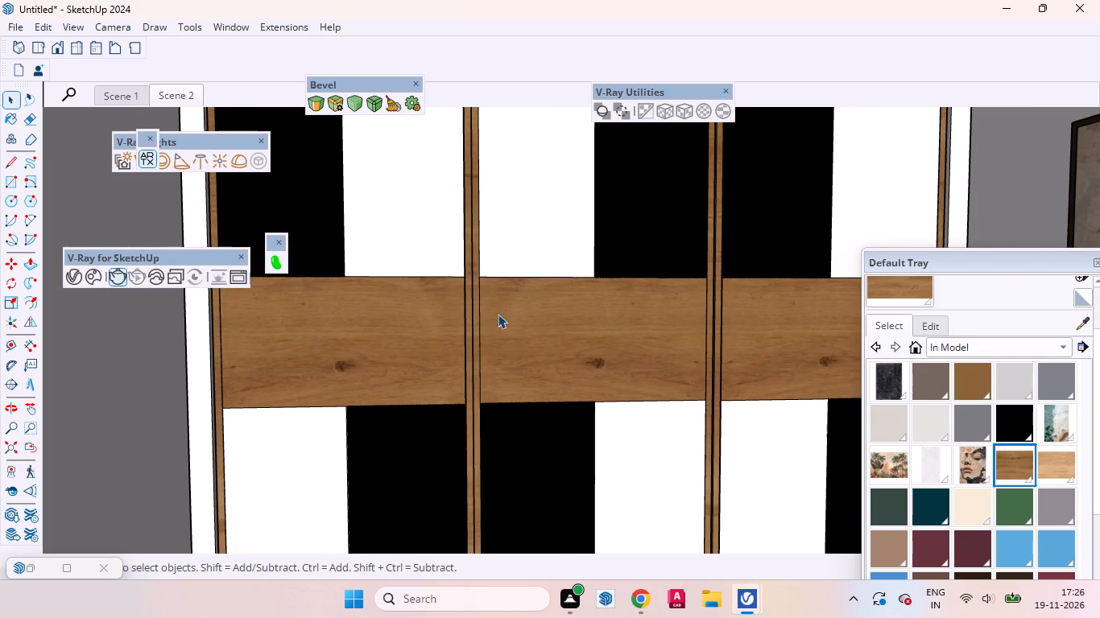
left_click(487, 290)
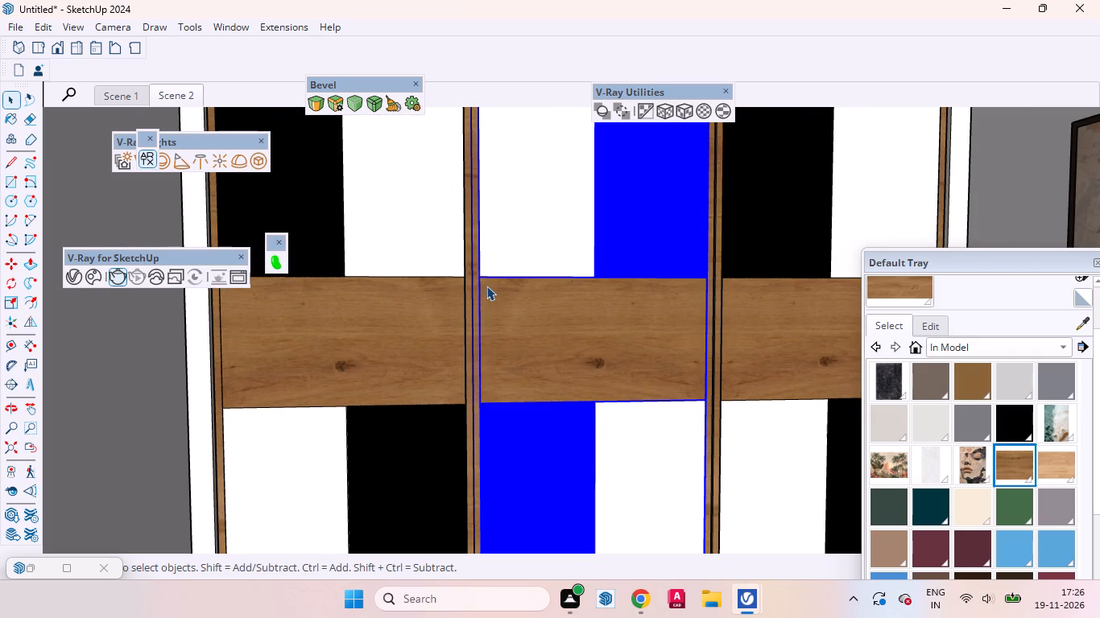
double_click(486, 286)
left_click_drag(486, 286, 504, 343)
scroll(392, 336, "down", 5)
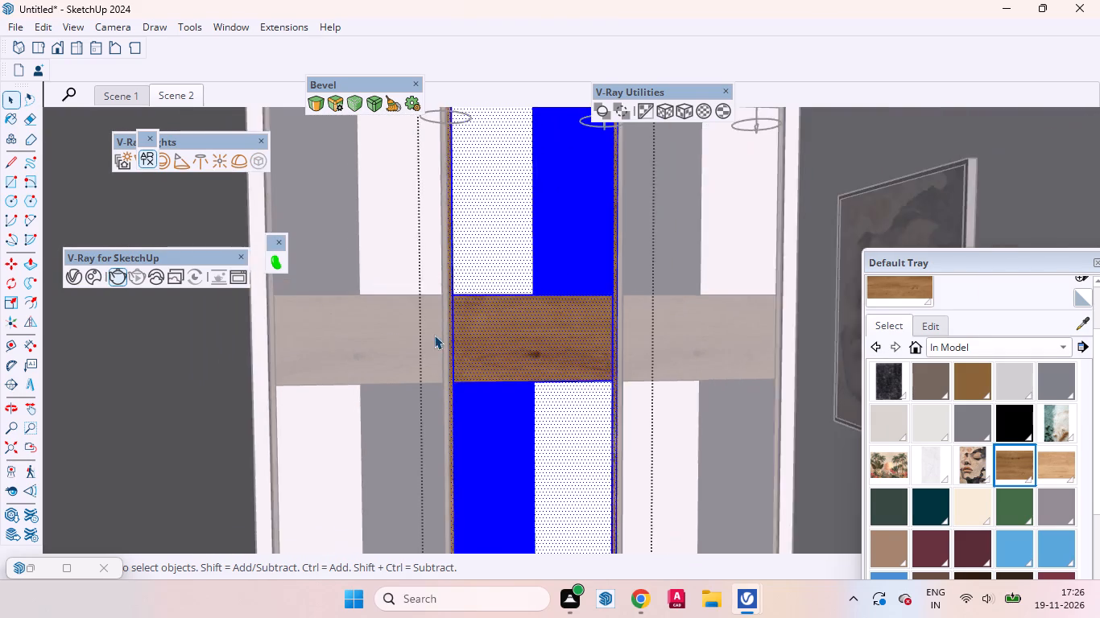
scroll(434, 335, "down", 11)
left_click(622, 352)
Inspect the wood bands across all three wardrobe doors and the upper black-and-white panels.
scroll(494, 355, "up", 8)
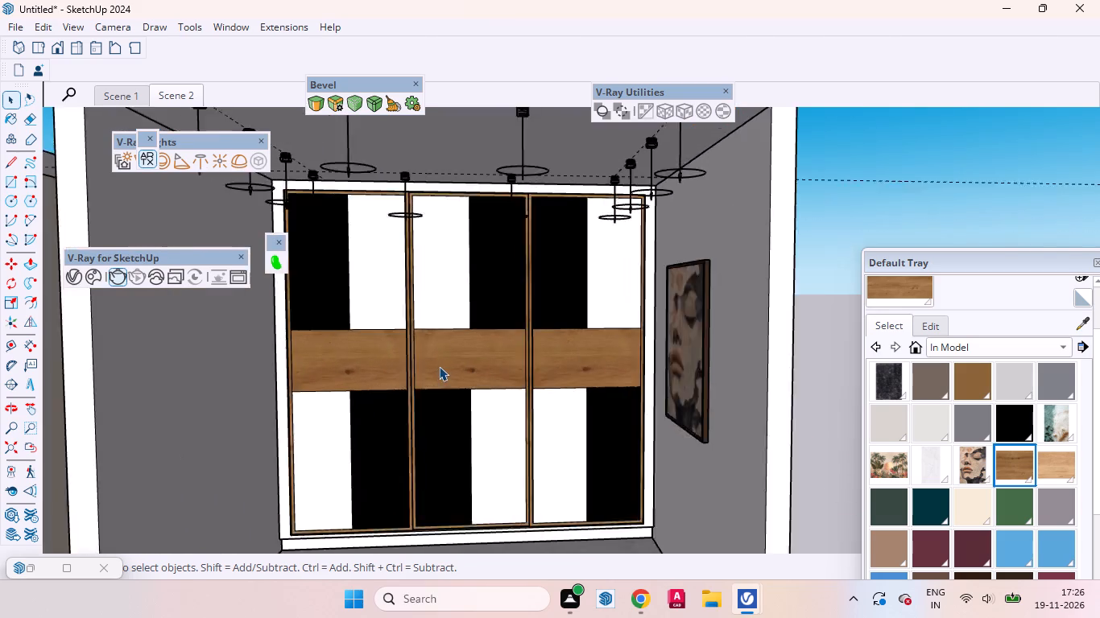
scroll(439, 366, "up", 2)
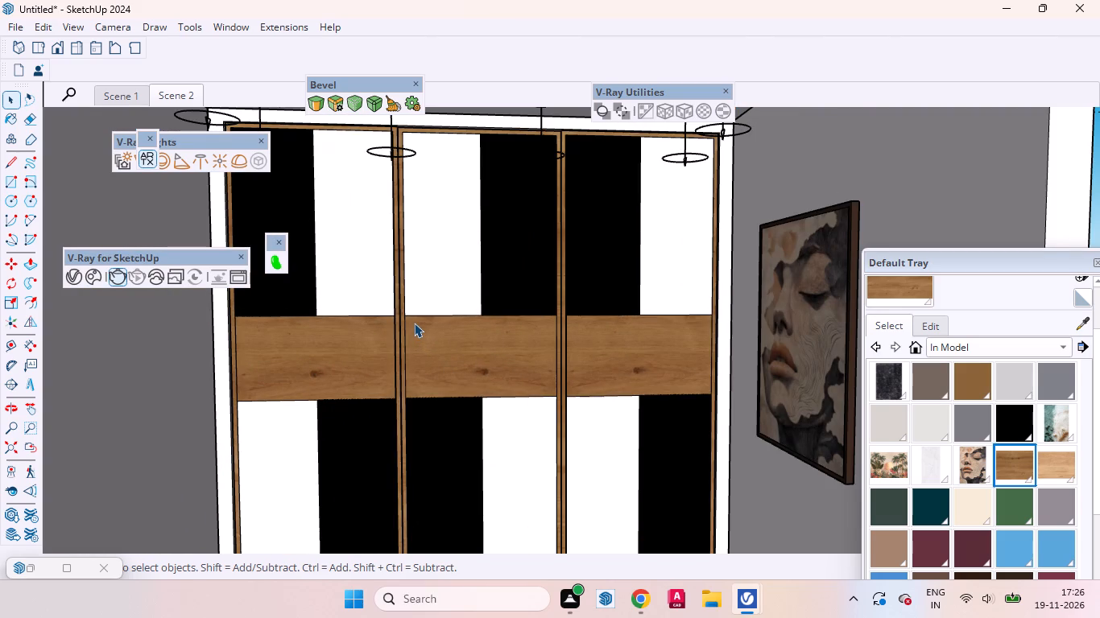
left_click_drag(413, 323, 552, 385)
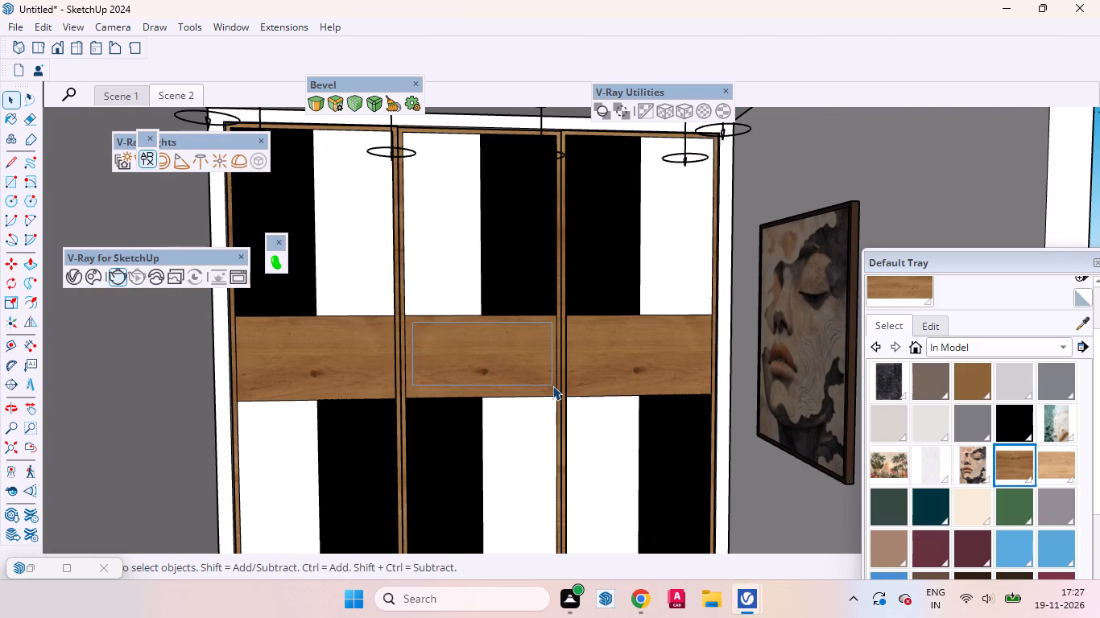
left_click_drag(552, 385, 547, 390)
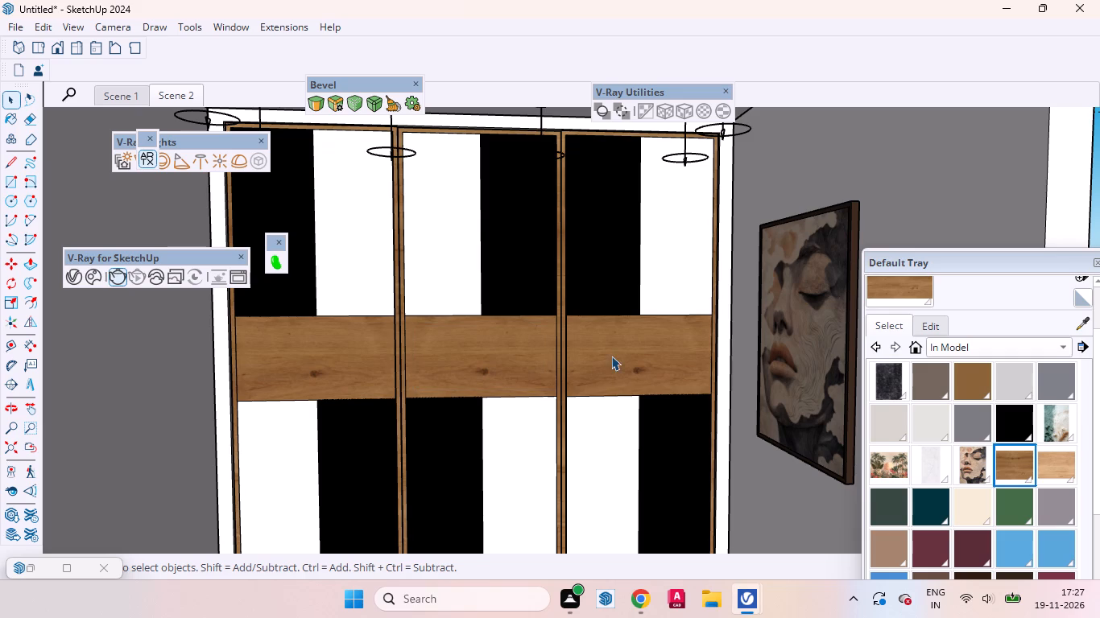
left_click_drag(574, 323, 645, 377)
left_click_drag(645, 377, 705, 389)
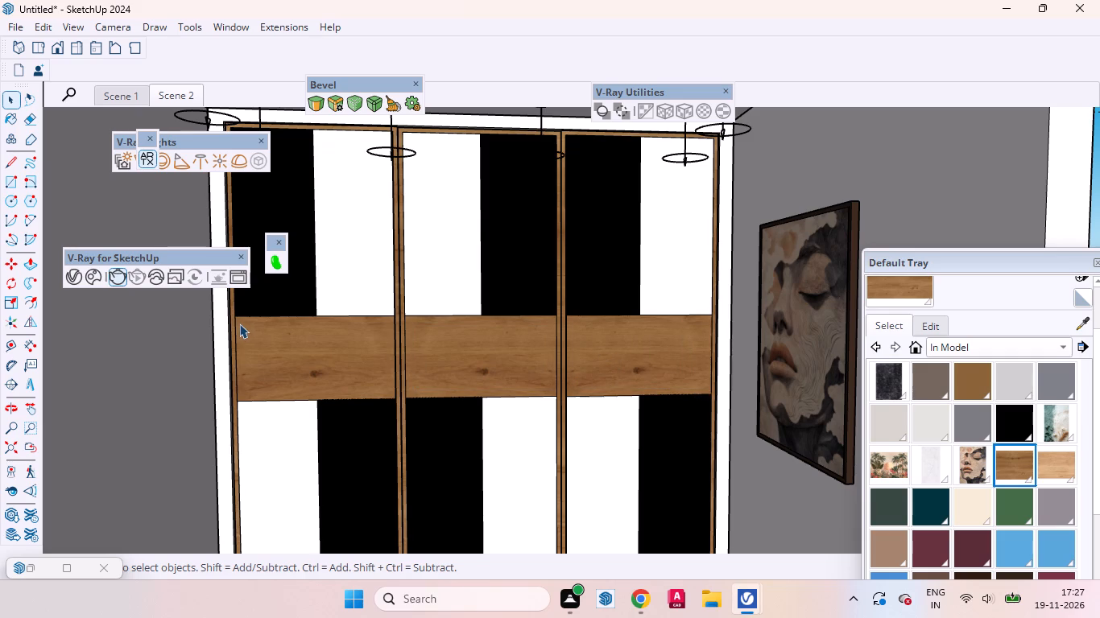
left_click_drag(239, 323, 385, 397)
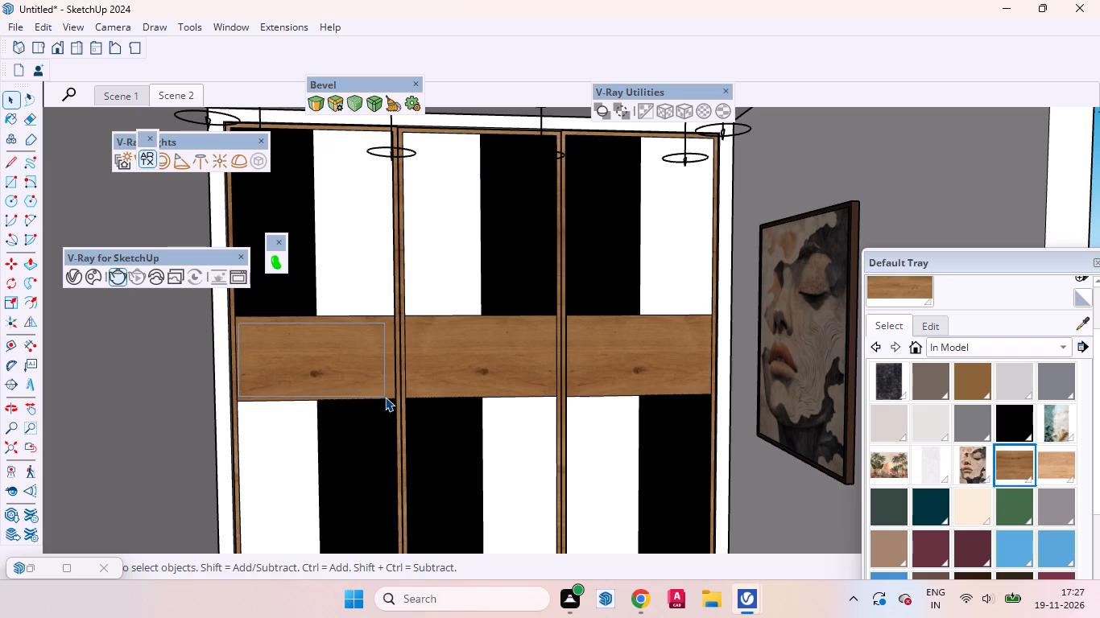
left_click_drag(385, 397, 385, 391)
left_click_drag(410, 325, 410, 328)
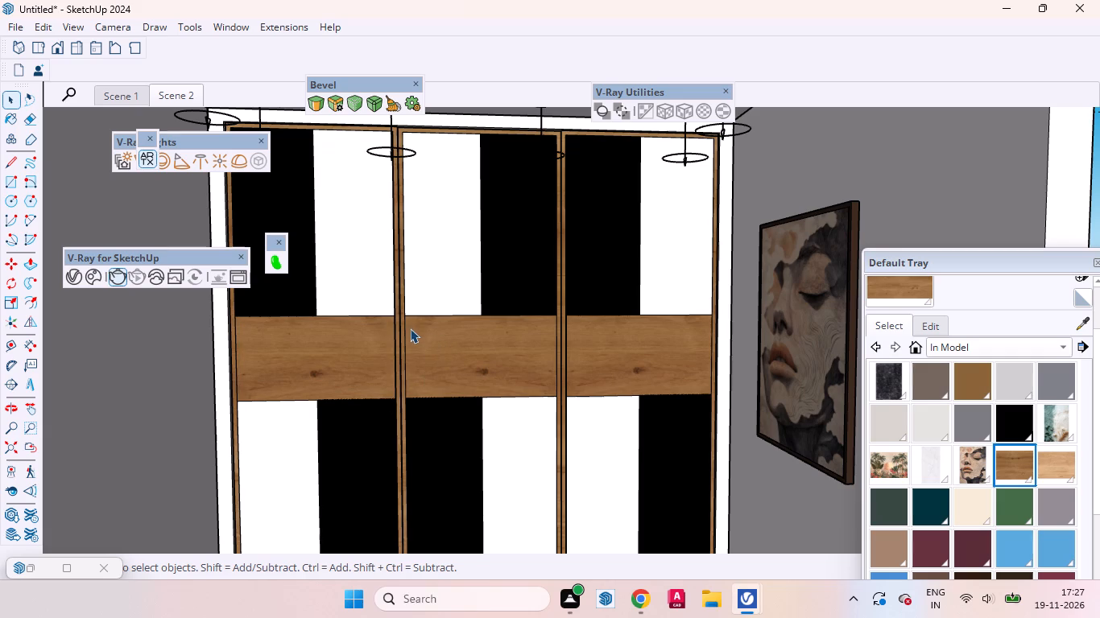
left_click_drag(410, 328, 549, 389)
left_click_drag(570, 325, 651, 377)
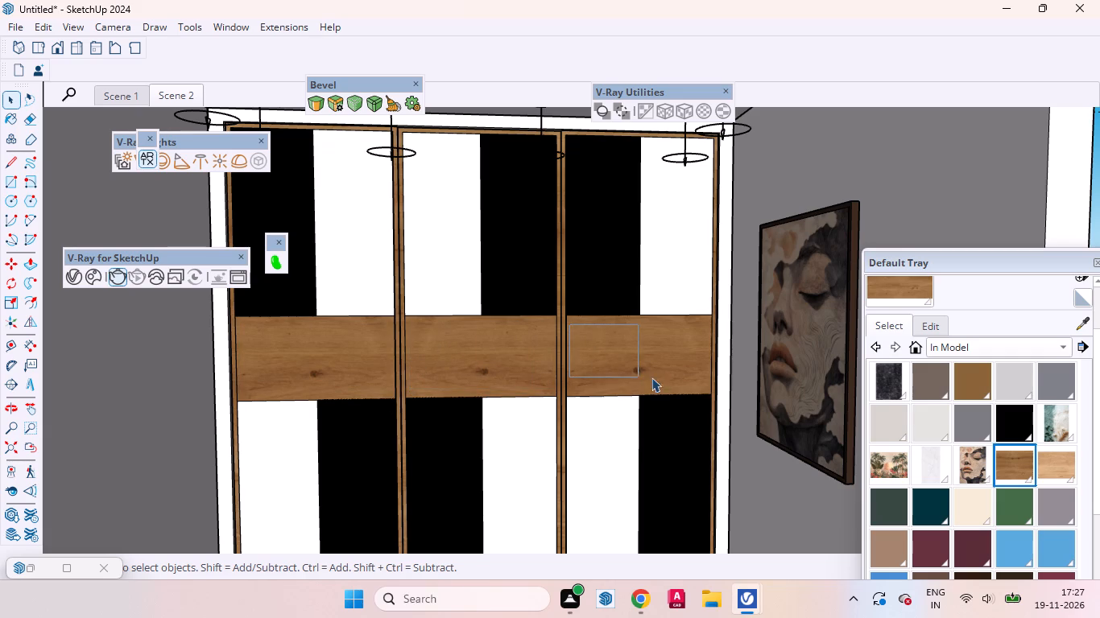
left_click_drag(651, 377, 712, 389)
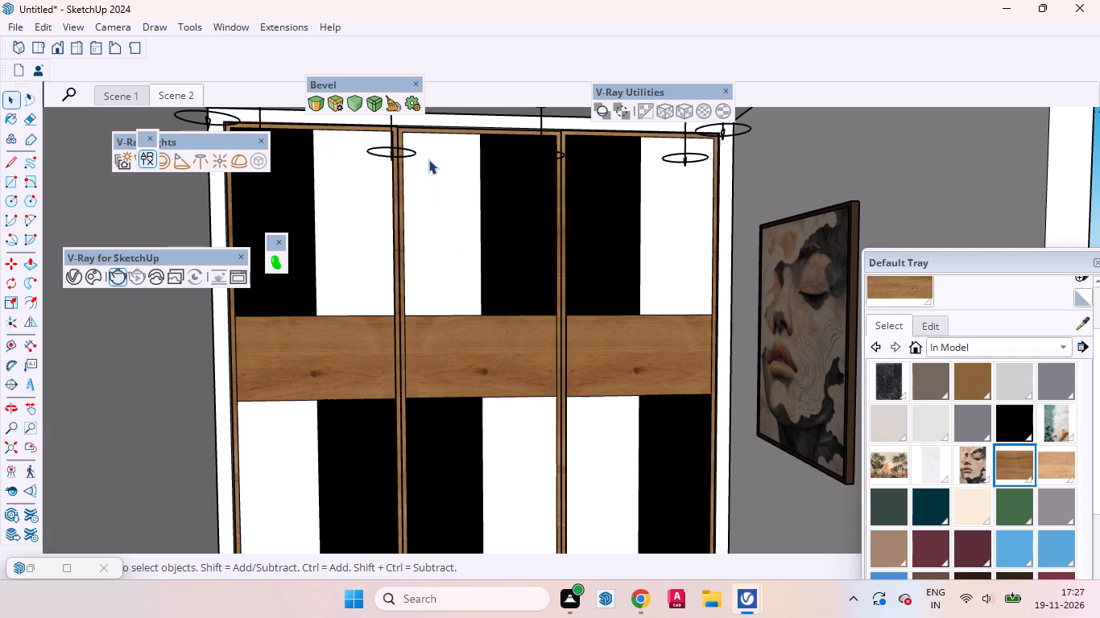
left_click_drag(405, 135, 473, 221)
left_click_drag(473, 221, 482, 290)
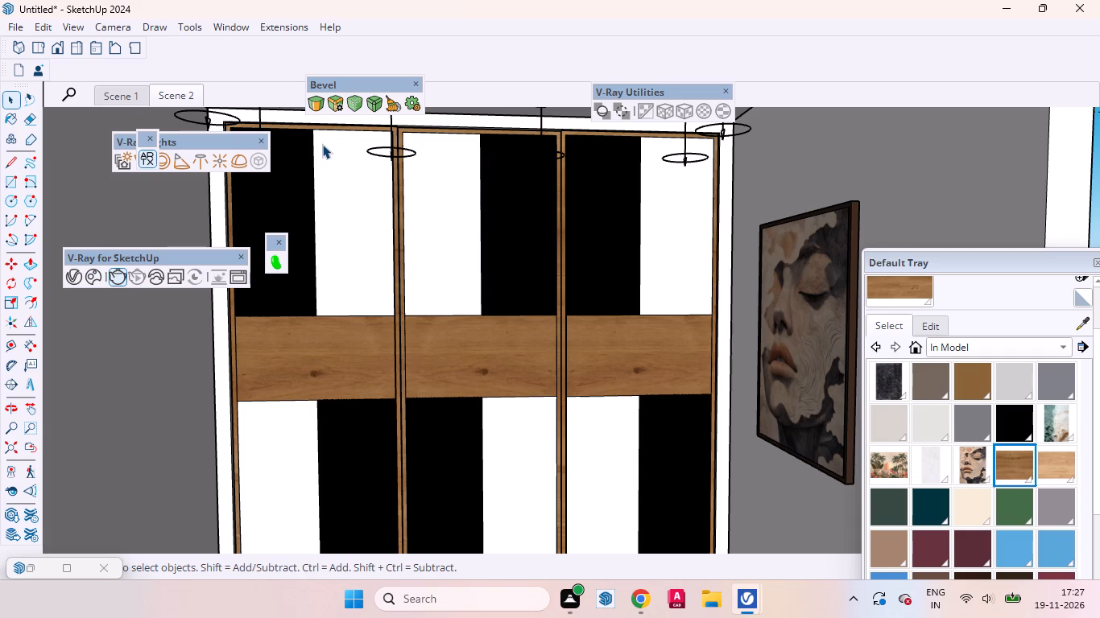
left_click_drag(322, 144, 344, 217)
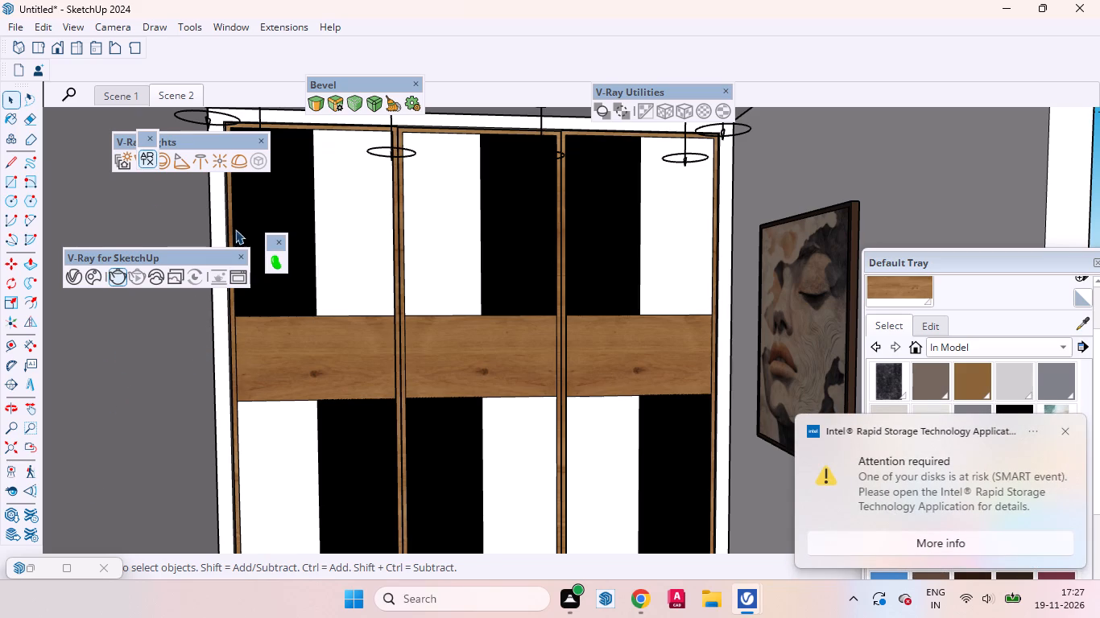
scroll(429, 308, "down", 7)
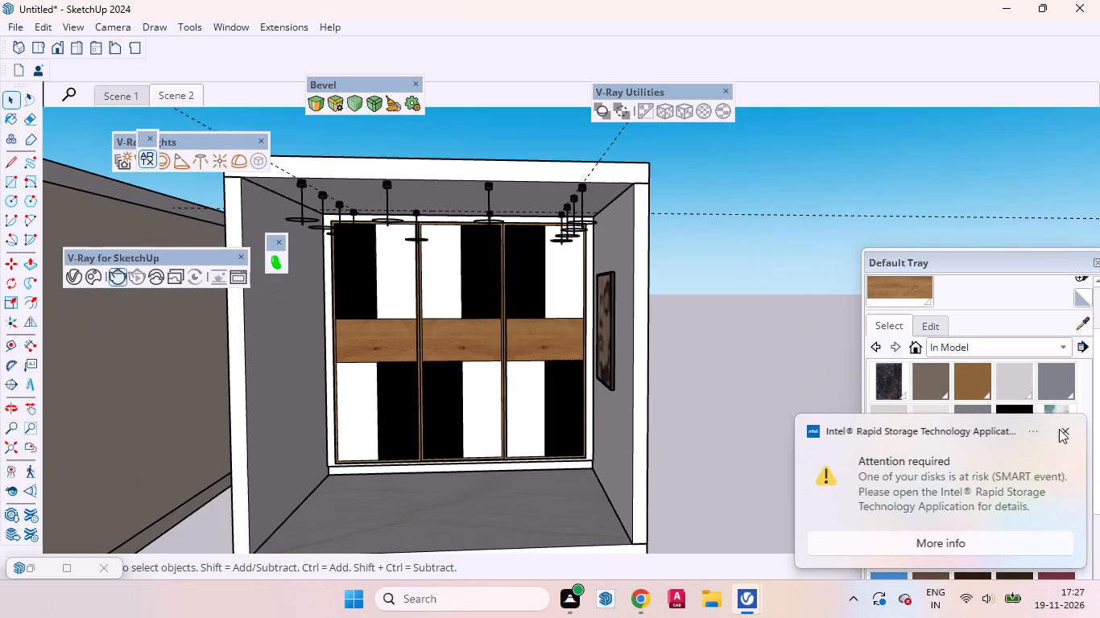
Dismiss the Intel Rapid Storage Technology notification.
left_click(1061, 431)
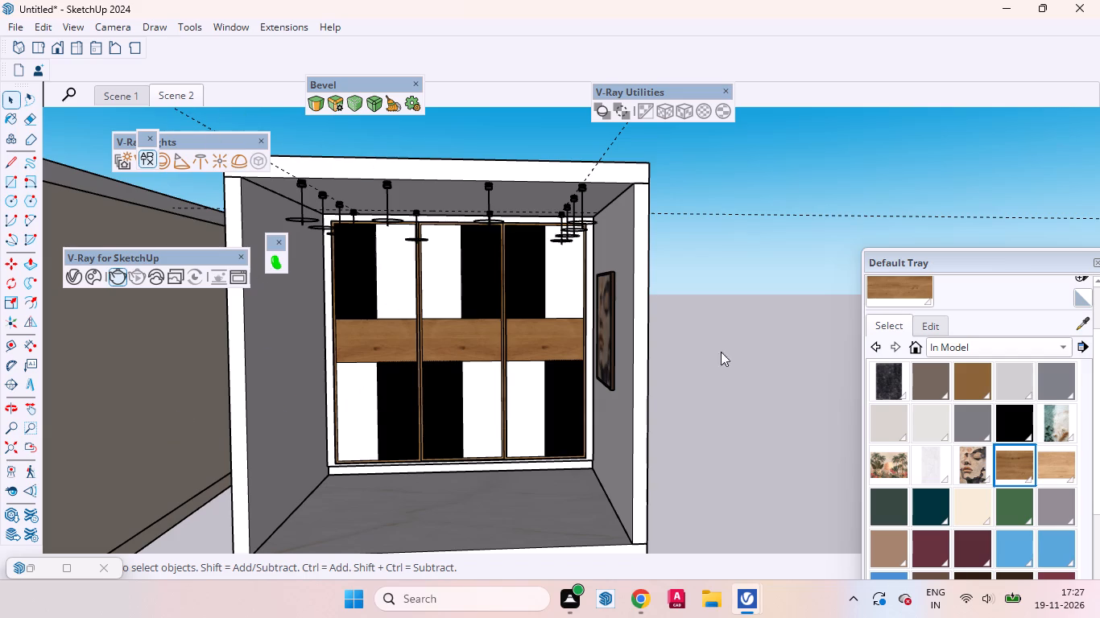
Switch to the V-Ray Frame Buffer and open the V-Ray log window.
left_click(685, 517)
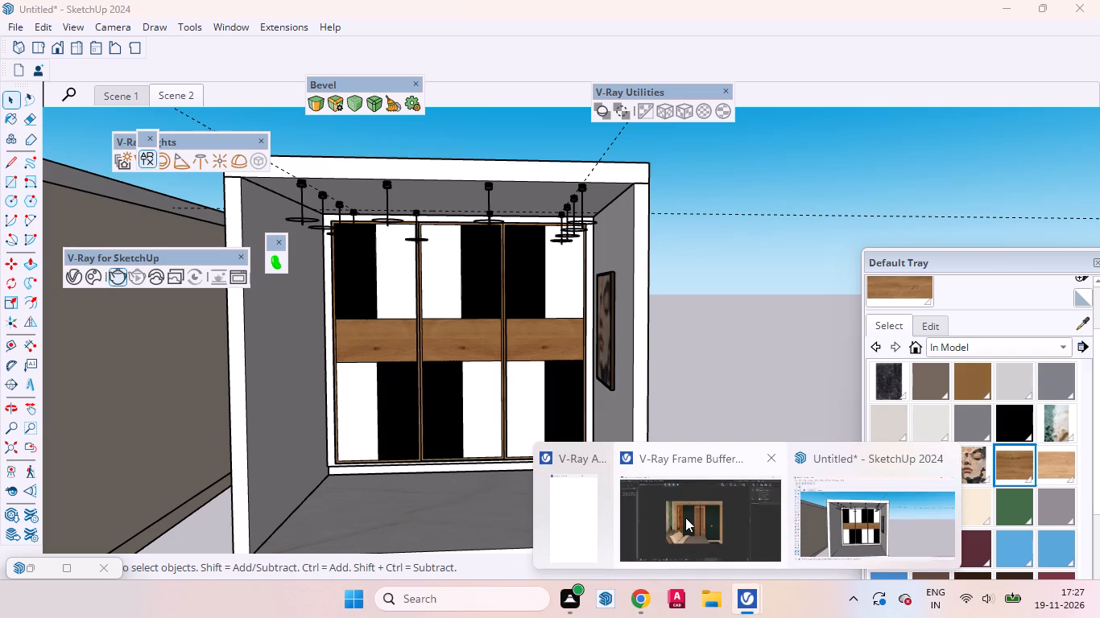
left_click(870, 574)
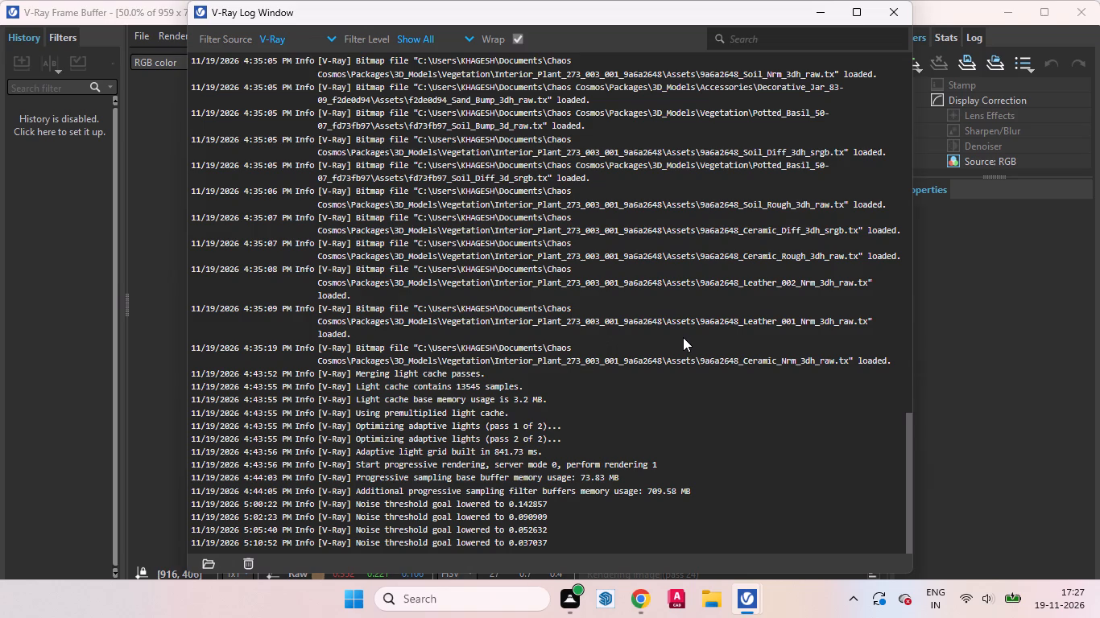
Review the noise threshold entries at the end of the V-Ray render log.
scroll(632, 387, "down", 6)
scroll(537, 372, "down", 2)
scroll(537, 372, "up", 1)
scroll(538, 368, "down", 1)
scroll(542, 368, "up", 1)
scroll(552, 368, "down", 1)
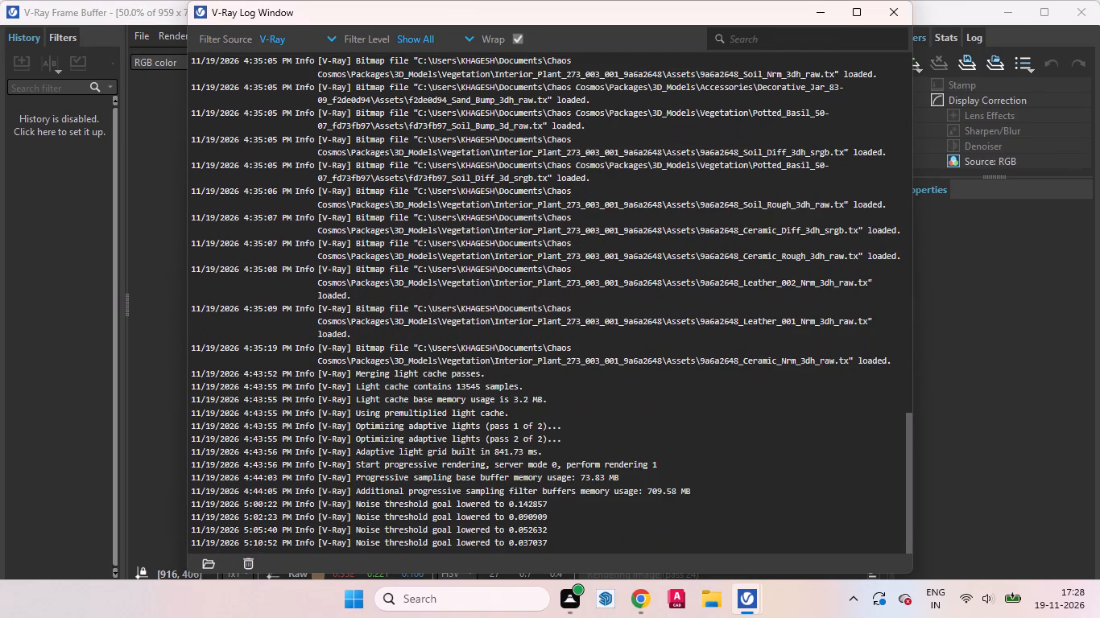
scroll(571, 360, "down", 3)
left_click_drag(556, 543, 512, 497)
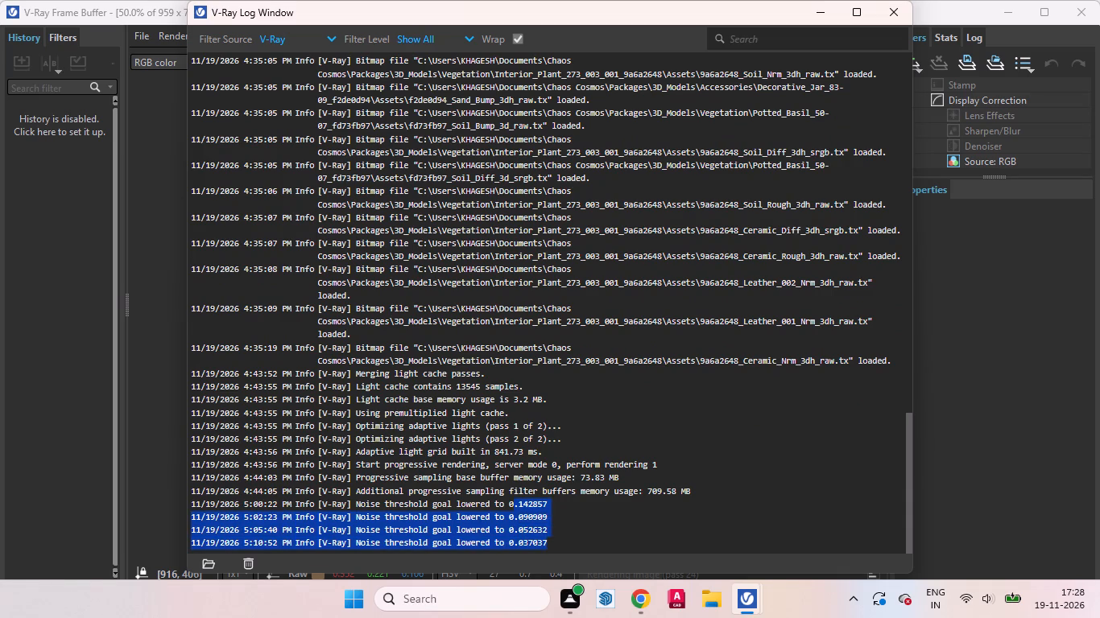
left_click_drag(512, 497, 511, 494)
left_click(576, 528)
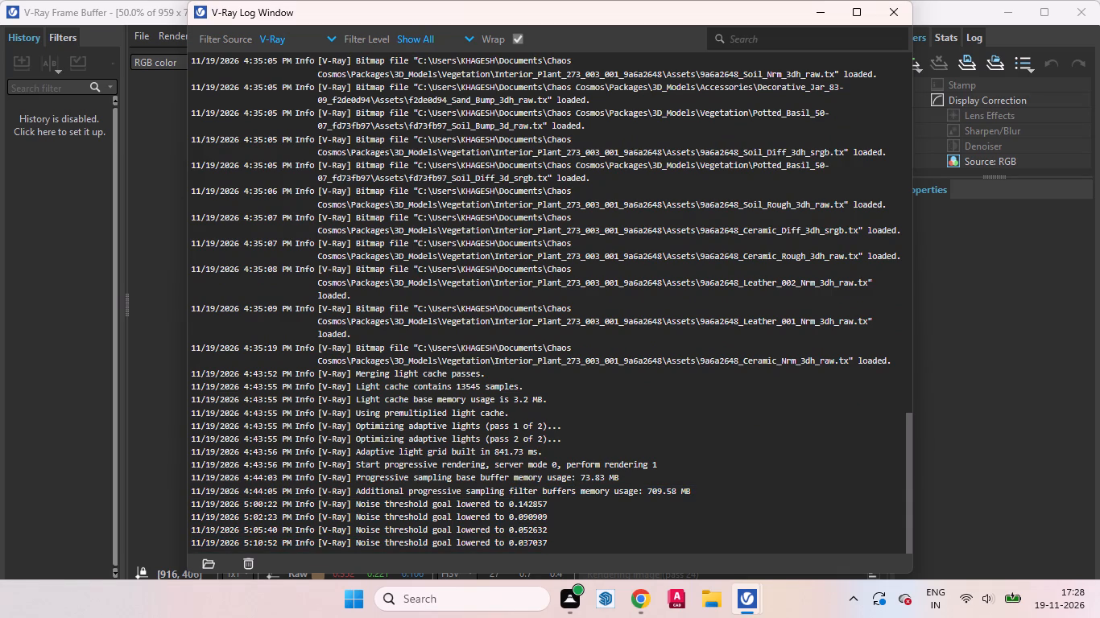
left_click_drag(515, 504, 549, 532)
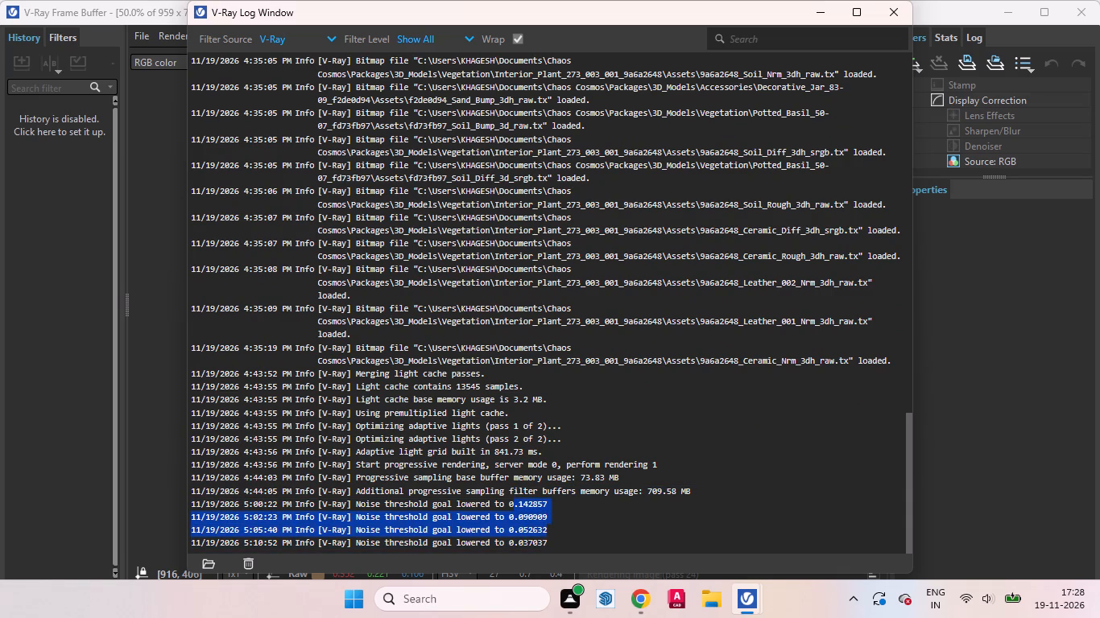
left_click(561, 525)
left_click_drag(518, 517, 598, 524)
left_click(564, 530)
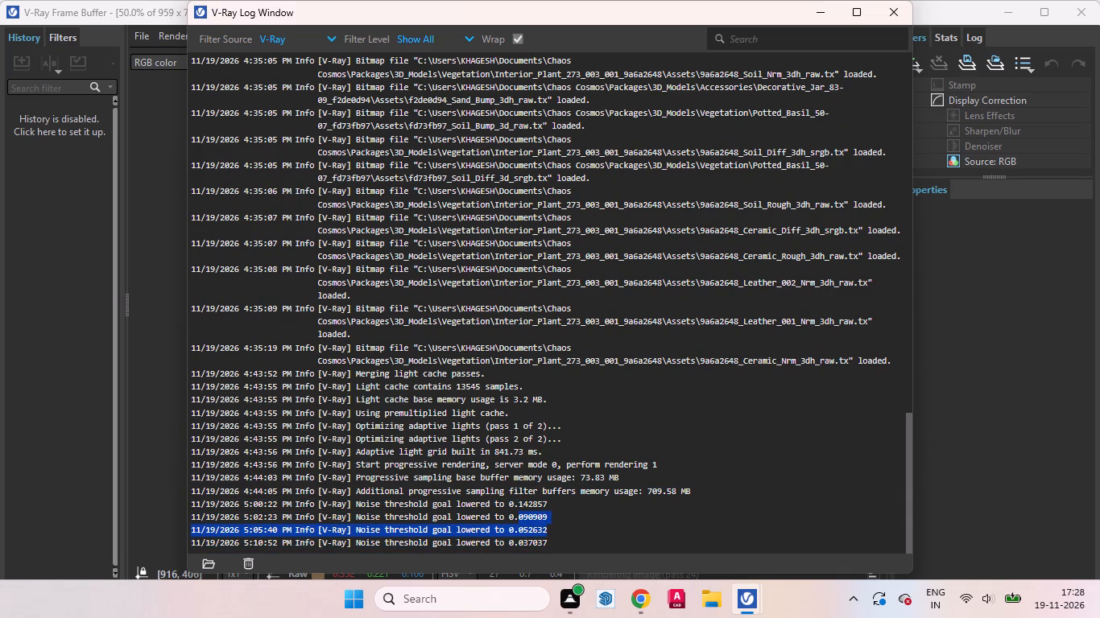
left_click_drag(519, 529, 564, 529)
left_click(589, 529)
left_click(613, 512)
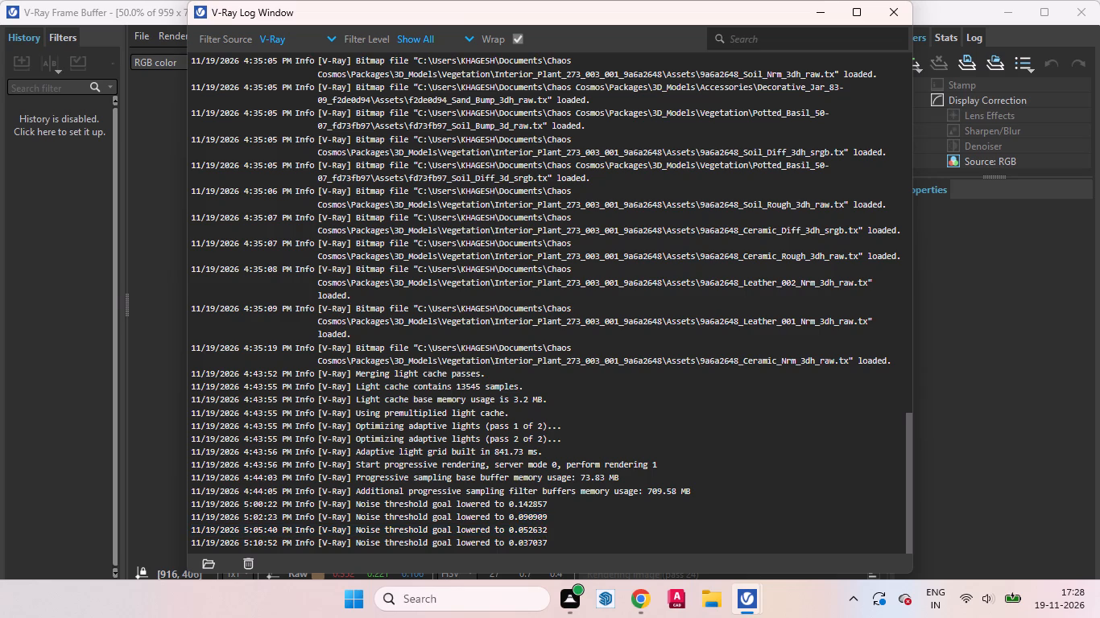
Review the noise threshold and progressive rendering entries at the end of the V-Ray log, and close the log window.
left_click_drag(519, 529, 586, 529)
left_click(584, 535)
left_click_drag(520, 542, 598, 542)
left_click(604, 540)
left_click_drag(519, 506, 581, 509)
left_click(763, 454)
left_click_drag(643, 491, 859, 496)
left_click(740, 452)
left_click_drag(647, 462, 701, 459)
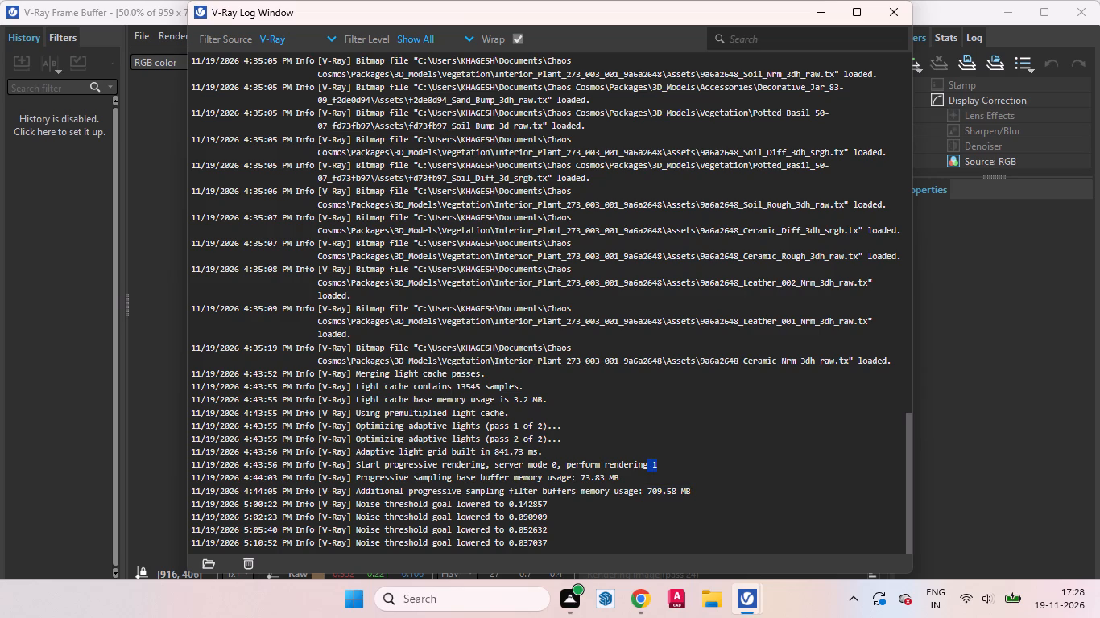
left_click(696, 456)
scroll(546, 435, "down", 13)
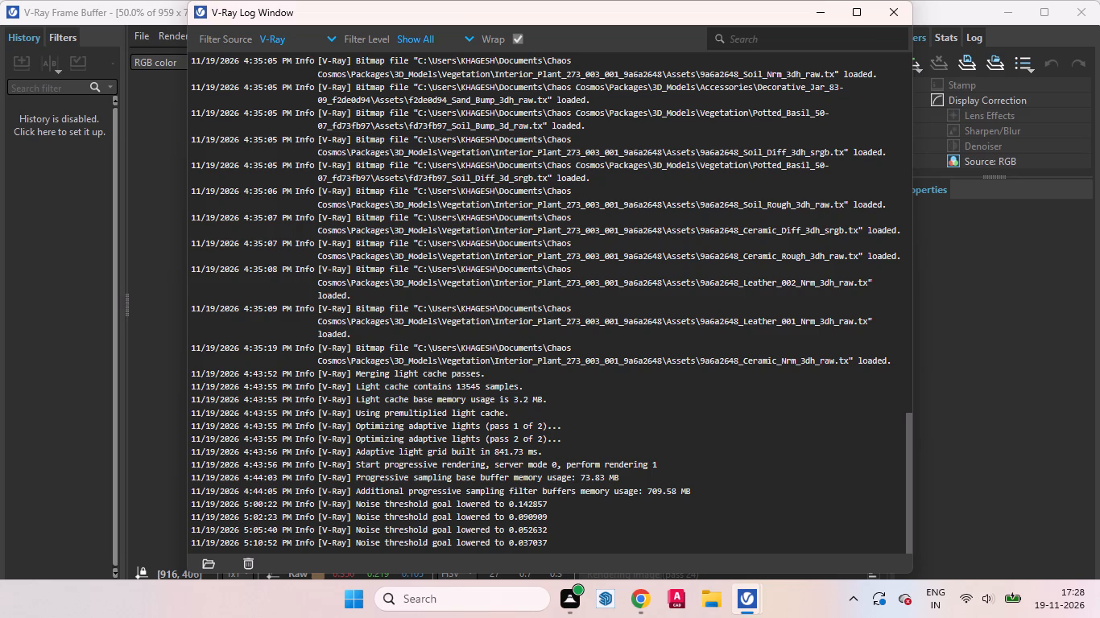
left_click(887, 15)
Inspect the render of the green bedroom up close, checking the lit wooden shelves, fluted wall panel and marble wall.
scroll(444, 345, "up", 2)
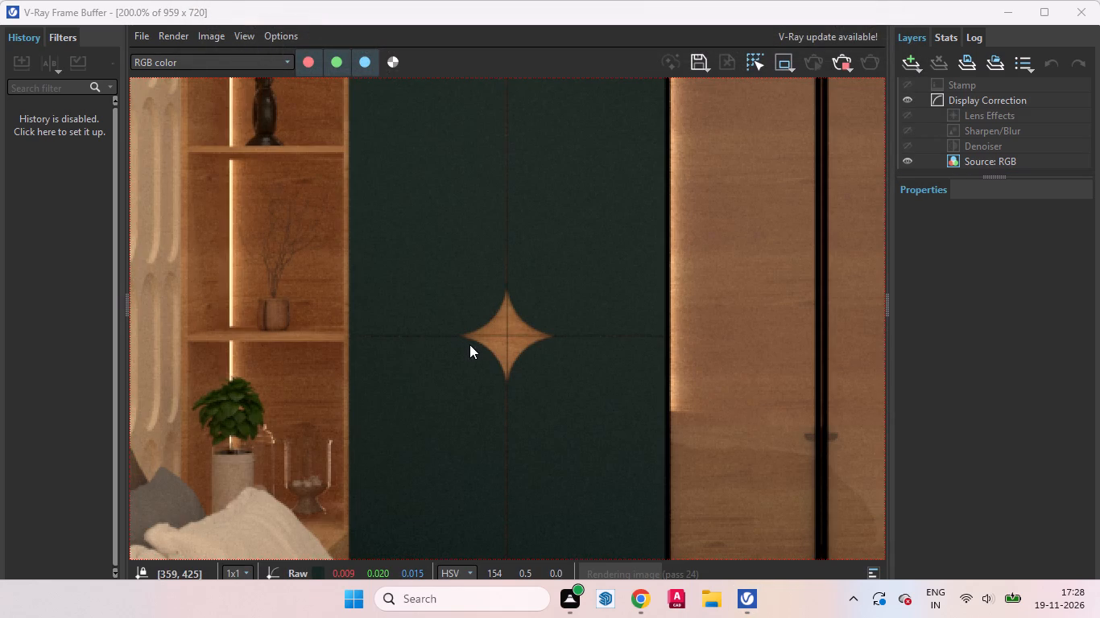
scroll(462, 348, "down", 1)
middle_click_drag(482, 338, 472, 243)
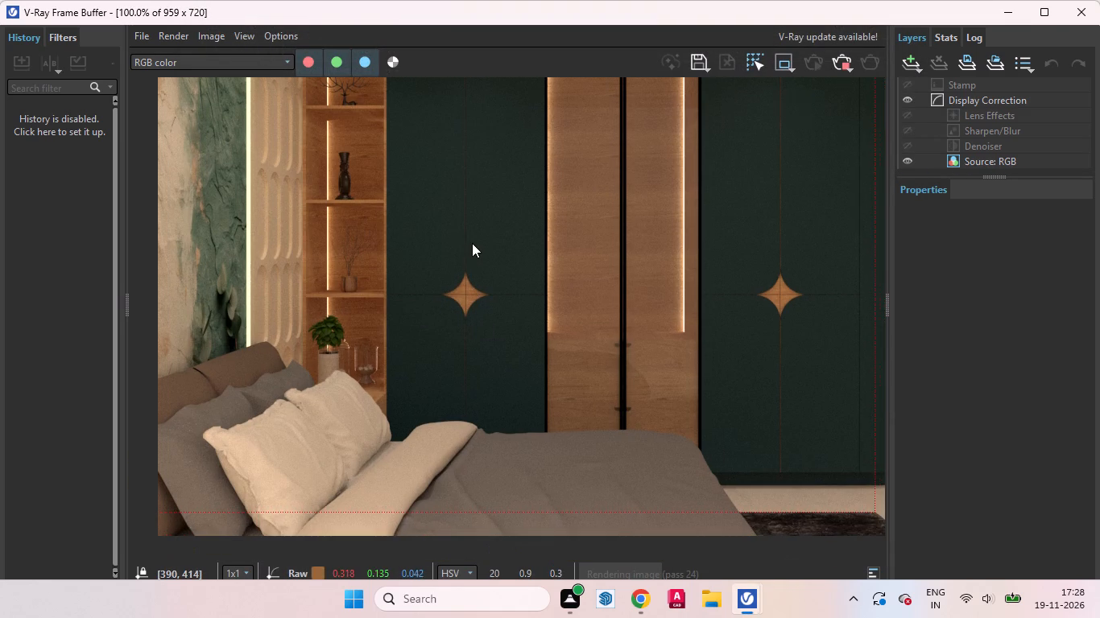
middle_click_drag(472, 243, 473, 229)
scroll(449, 372, "down", 2)
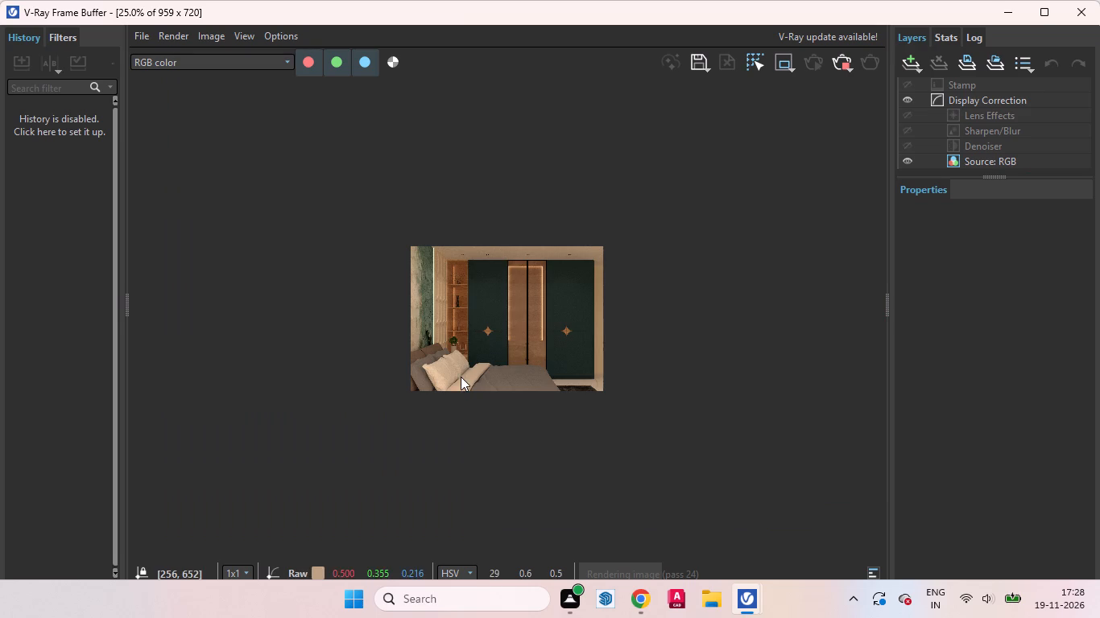
scroll(461, 377, "up", 1)
scroll(362, 192, "up", 1)
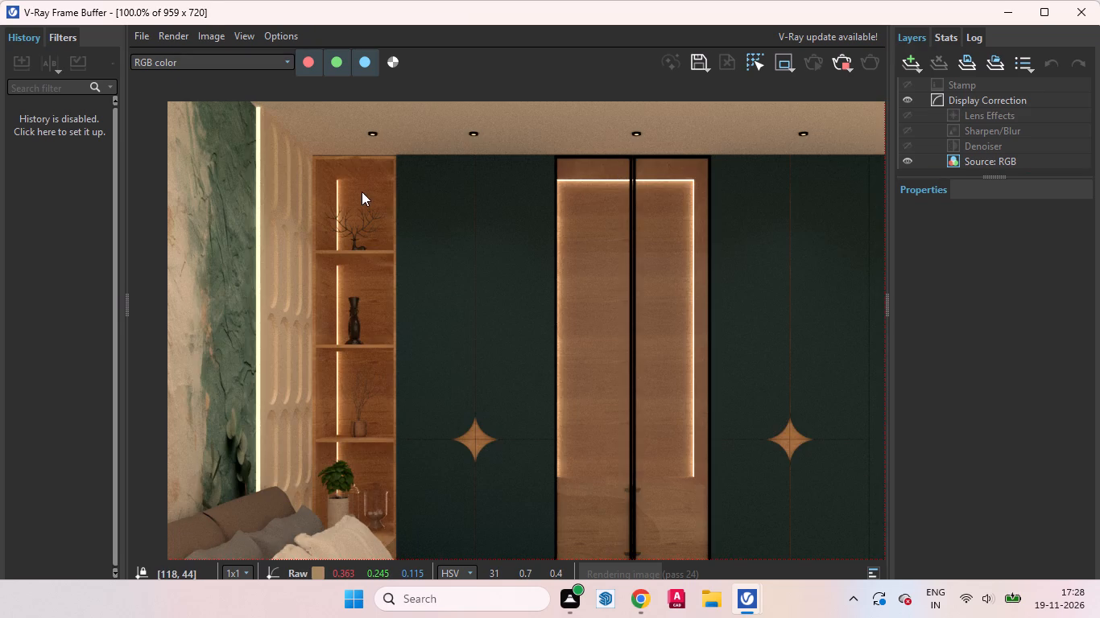
scroll(277, 299, "up", 1)
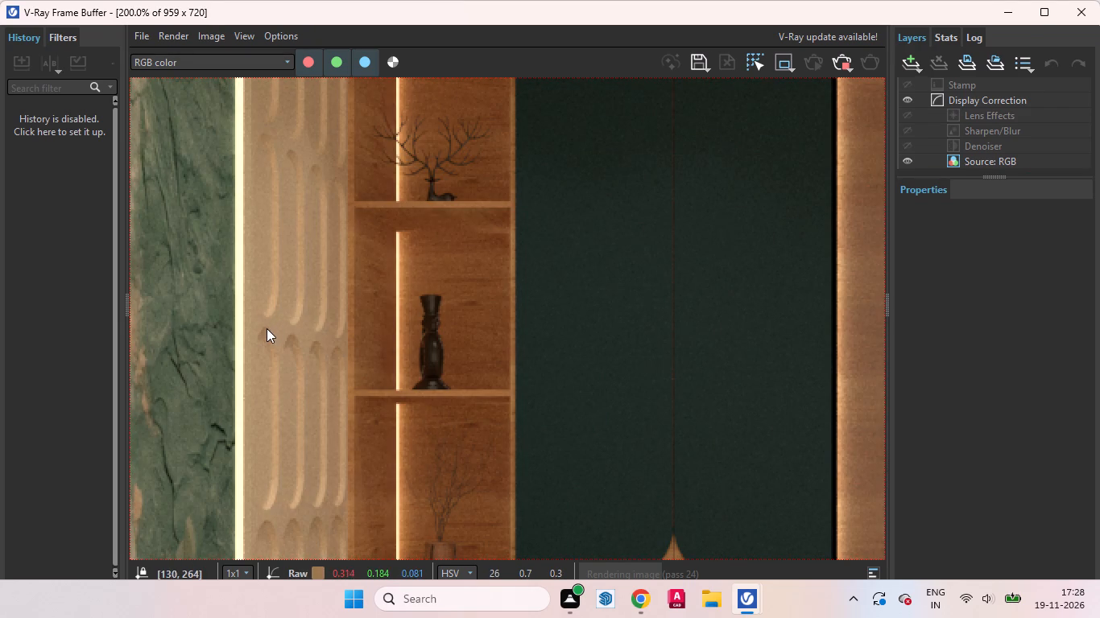
scroll(267, 328, "down", 1)
scroll(287, 332, "up", 1)
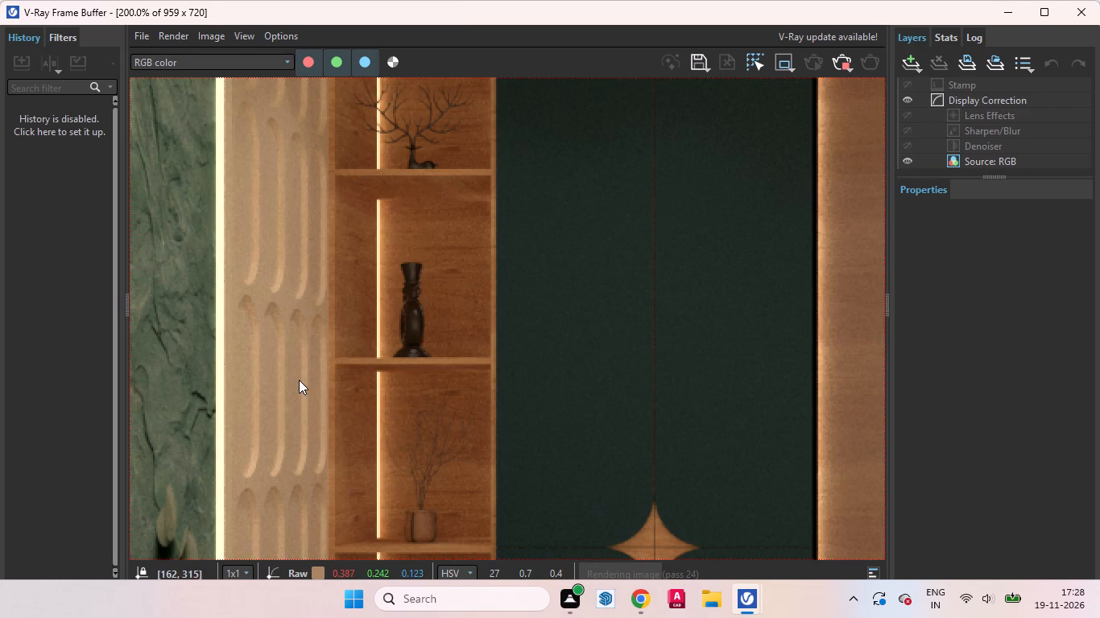
scroll(299, 380, "down", 1)
middle_click(285, 377)
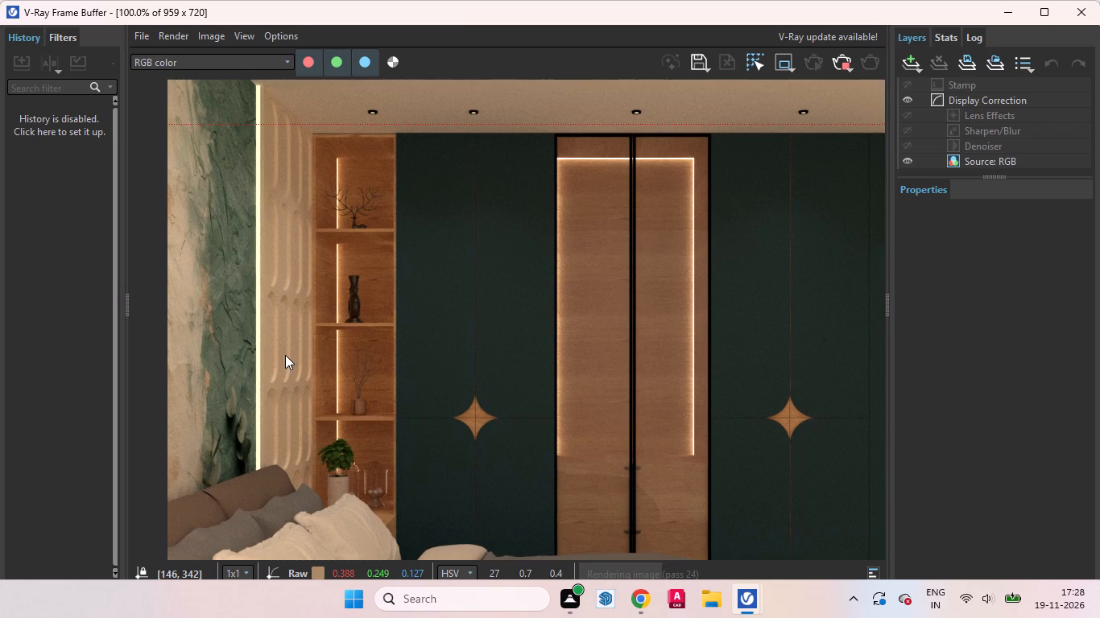
scroll(285, 381, "down", 1)
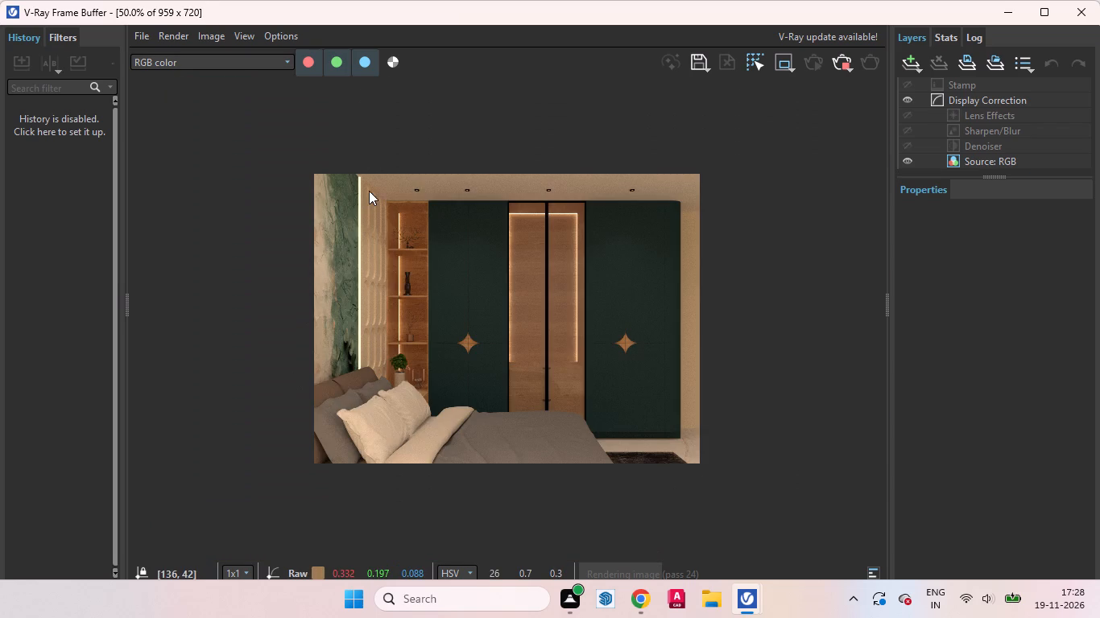
Examine the rendered ceiling spotlights and the upper part of the green and wood wardrobe for noise and detail.
scroll(369, 191, "up", 2)
scroll(361, 244, "down", 1)
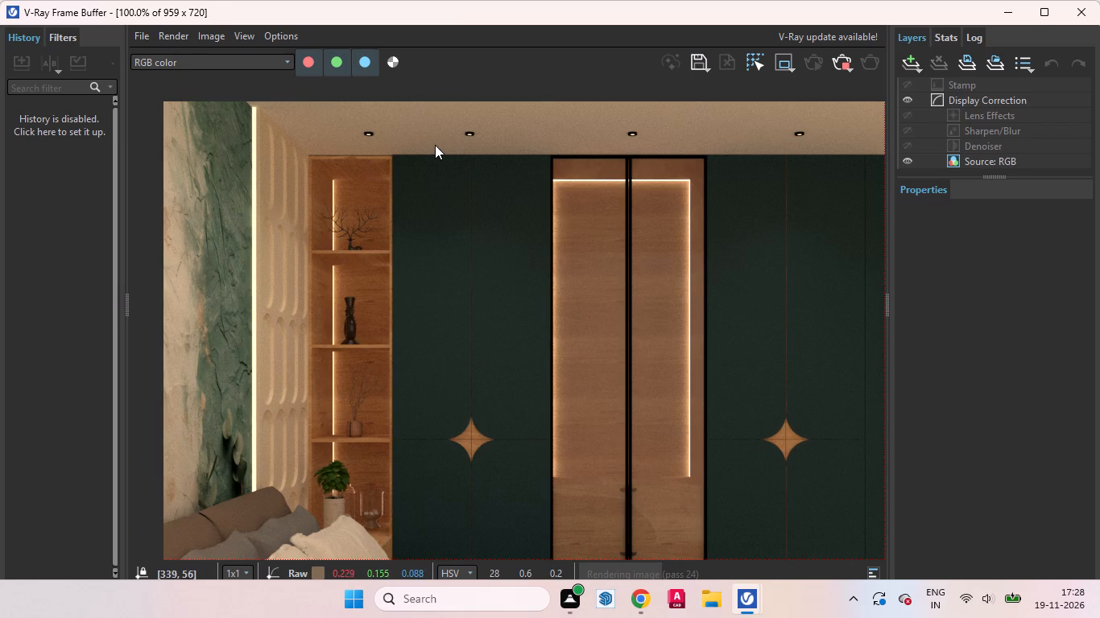
scroll(435, 145, "up", 1)
scroll(365, 196, "down", 2)
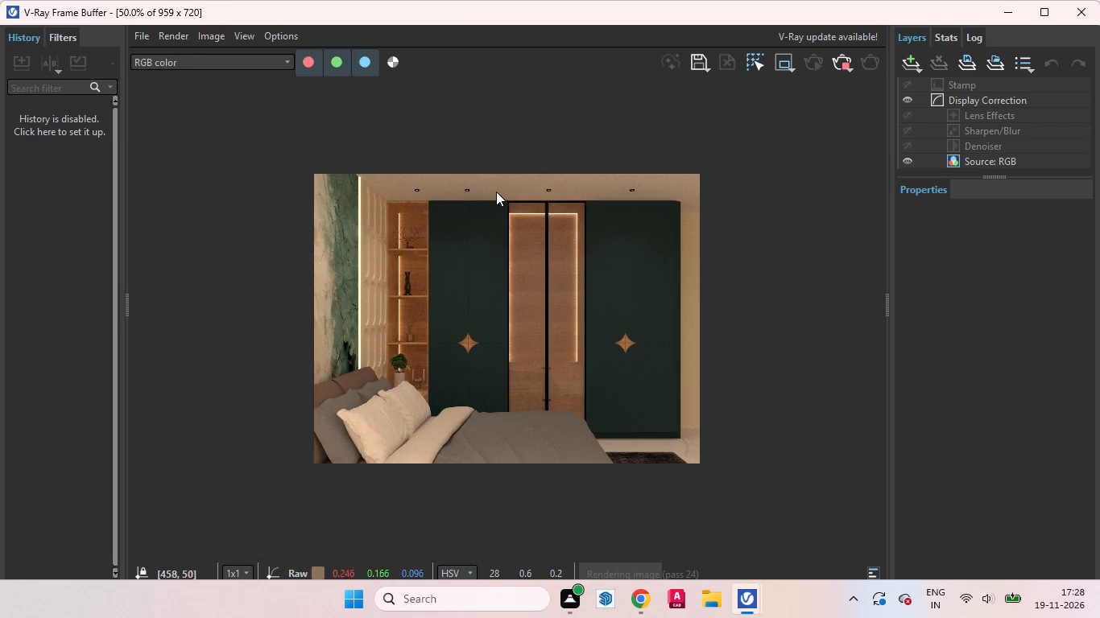
scroll(496, 192, "up", 2)
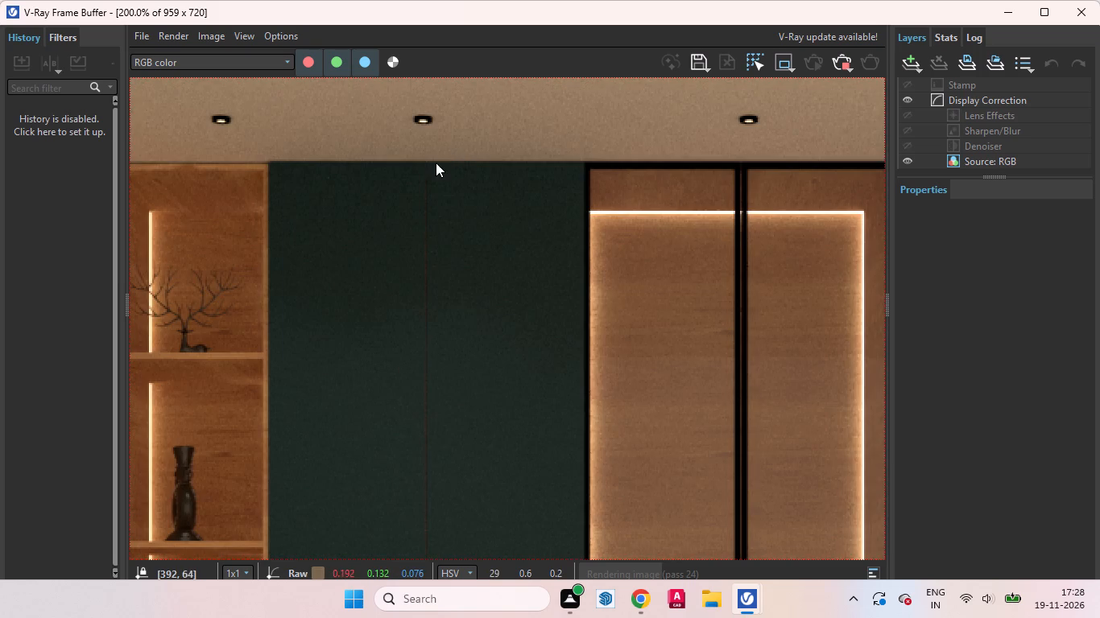
scroll(436, 163, "down", 1)
scroll(441, 175, "up", 1)
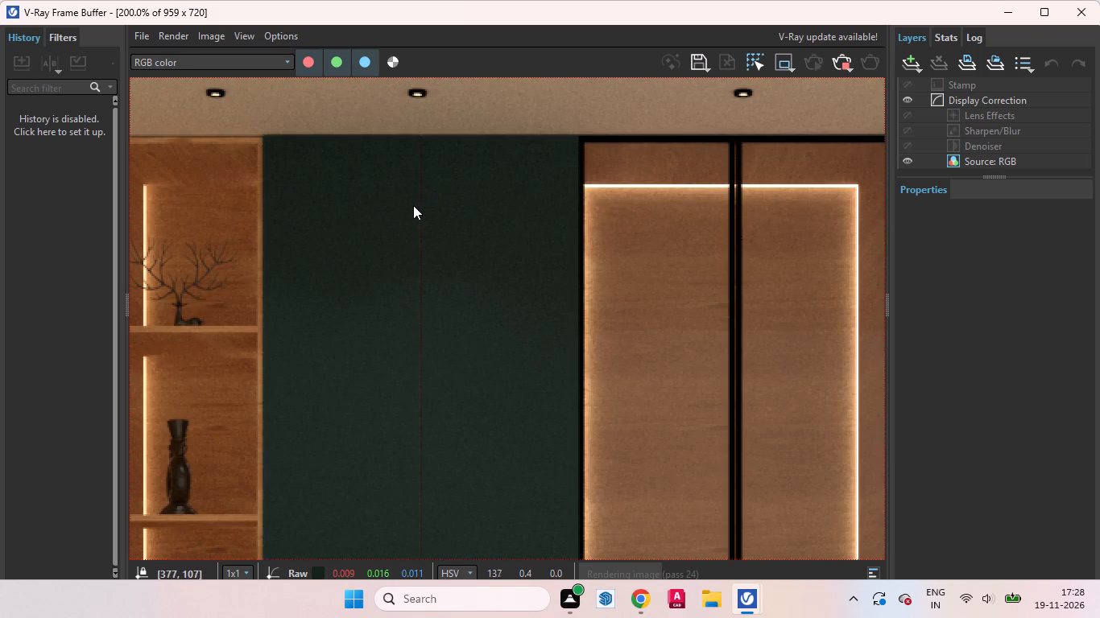
scroll(413, 205, "down", 1)
Examine the rendered wardrobe doors, the star-shaped wood inlays and the bed area, and return to the whole image.
middle_click_drag(488, 220, 459, 109)
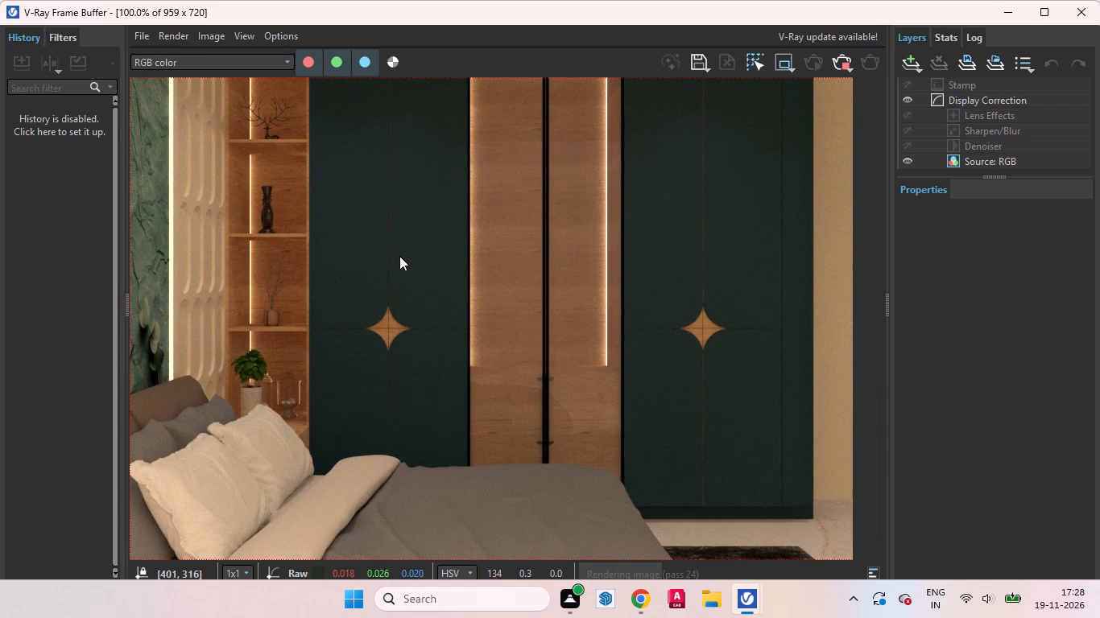
scroll(397, 270, "down", 1)
scroll(657, 314, "up", 1)
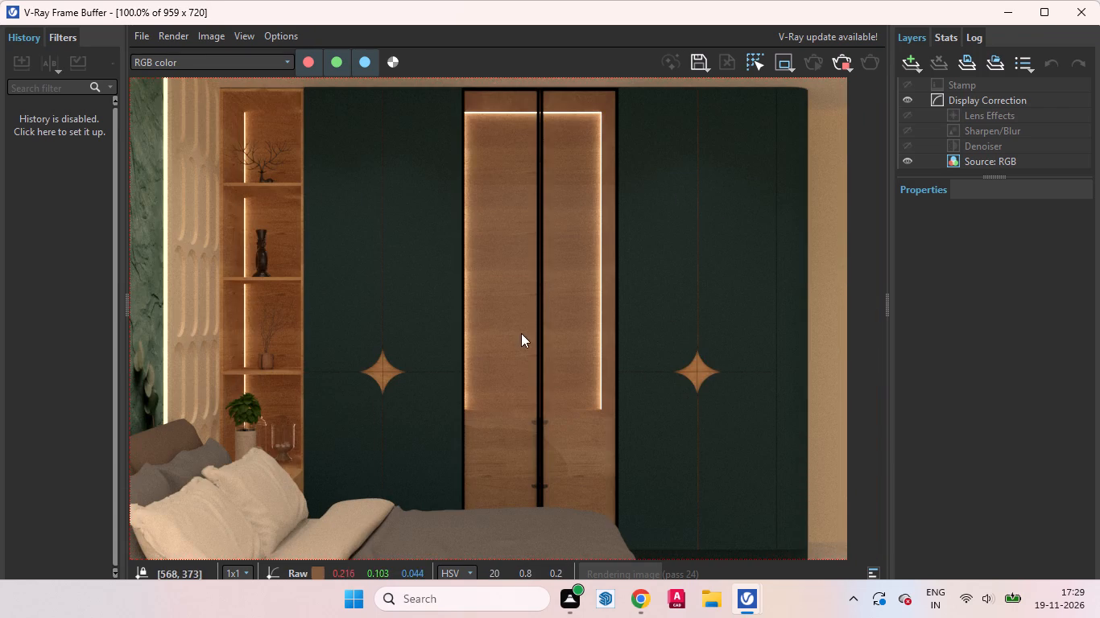
middle_click_drag(452, 313, 379, 233)
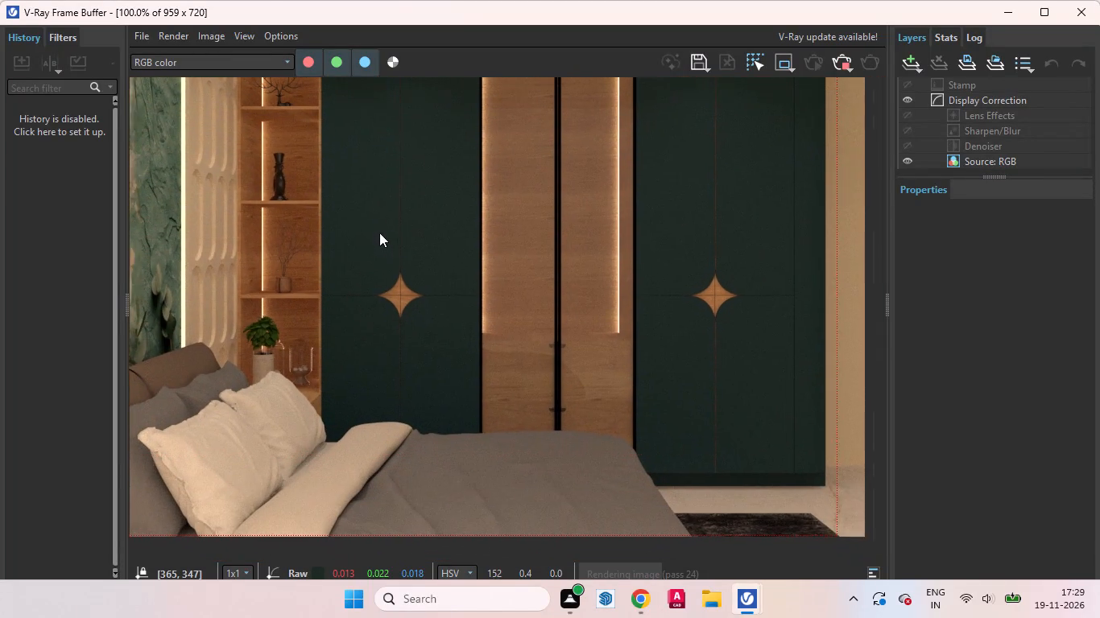
middle_click_drag(379, 233, 313, 212)
scroll(690, 290, "up", 2)
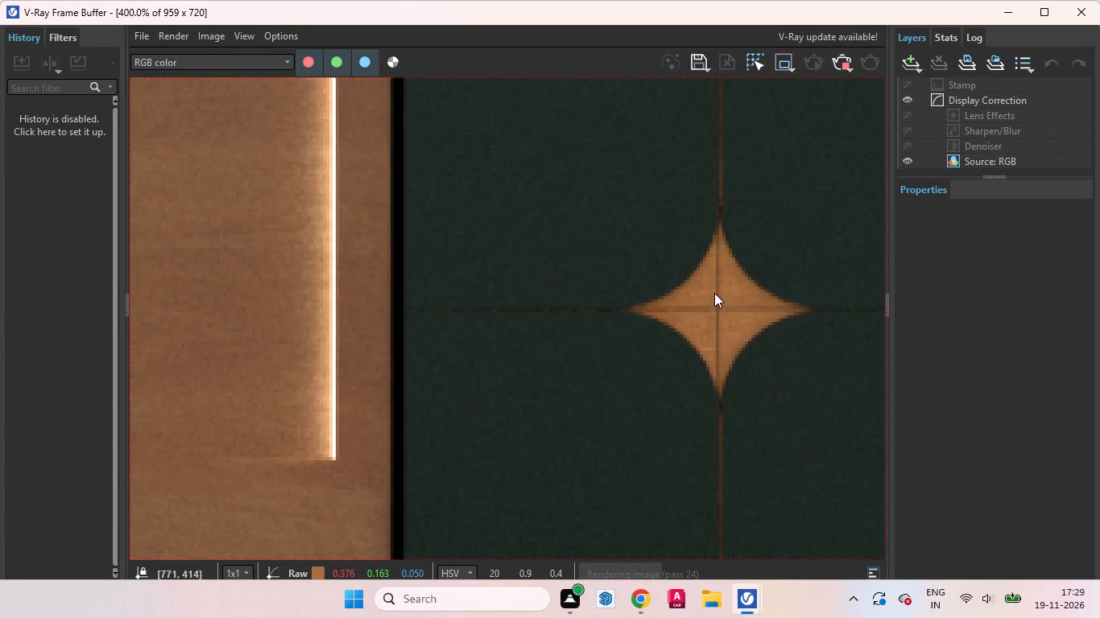
scroll(716, 332, "down", 3)
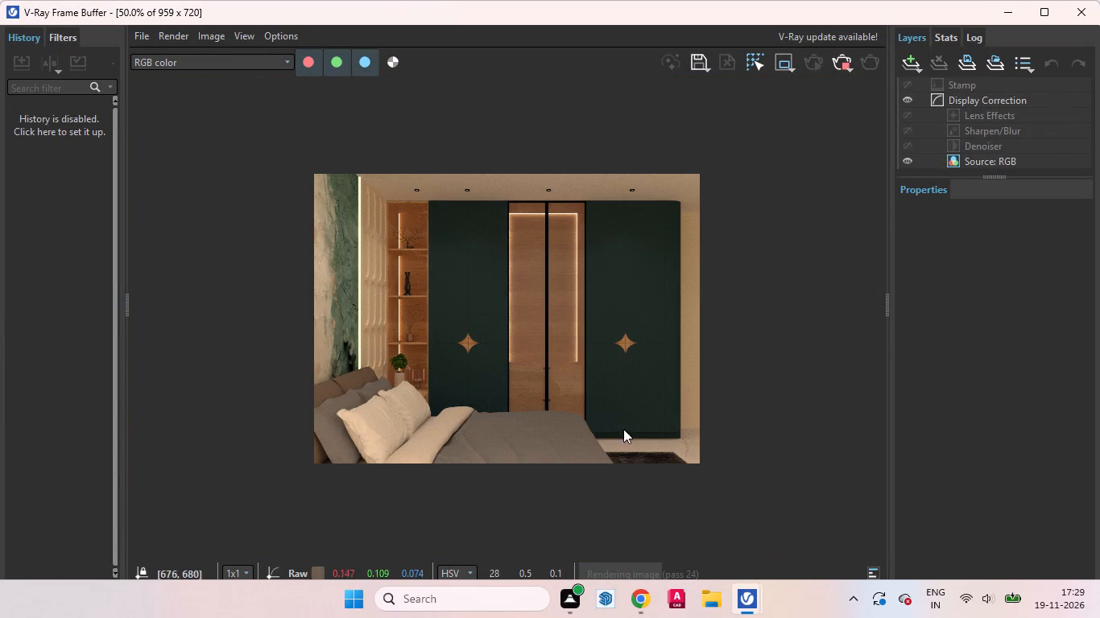
Minimise the V-Ray Frame Buffer and inspect the black, white and wood wardrobe doors in the SketchUp model.
left_click(1015, 6)
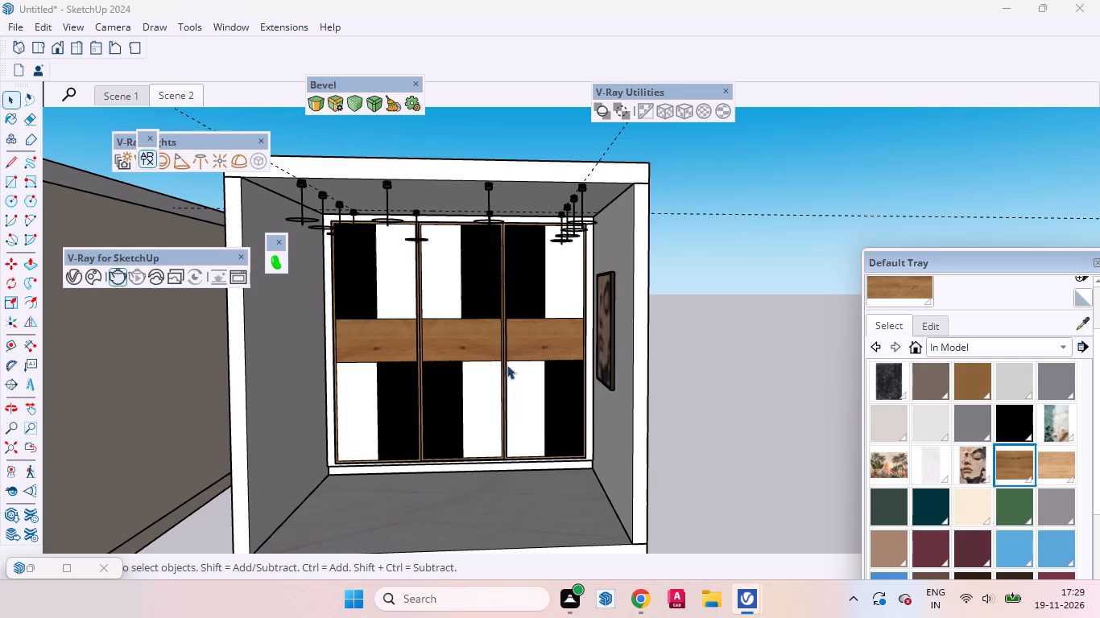
scroll(521, 340, "down", 2)
scroll(456, 473, "up", 3)
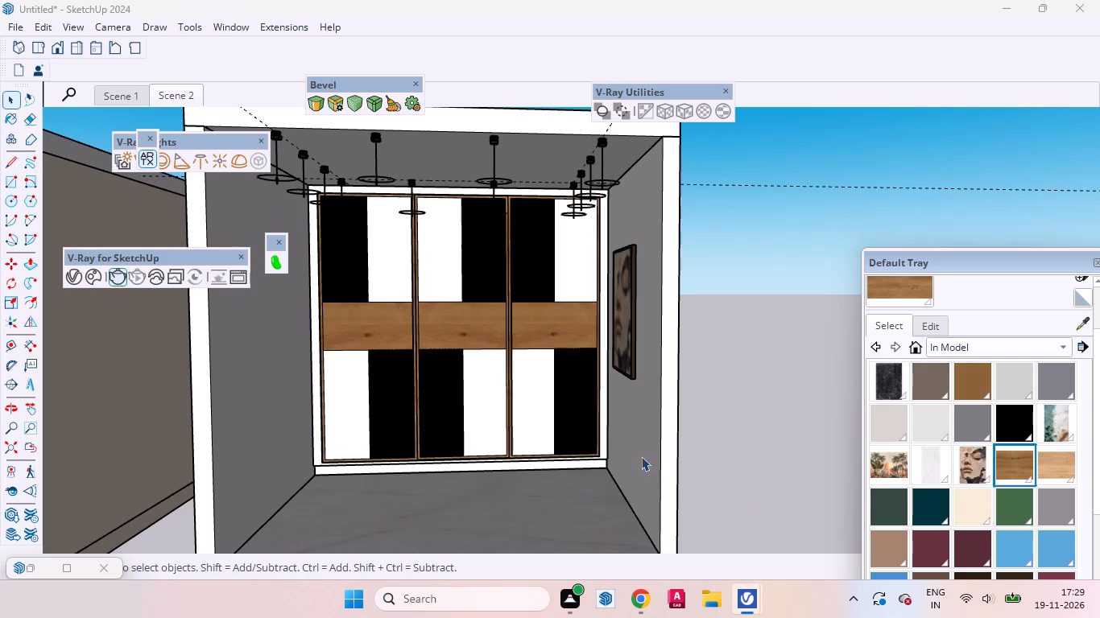
scroll(521, 412, "up", 3)
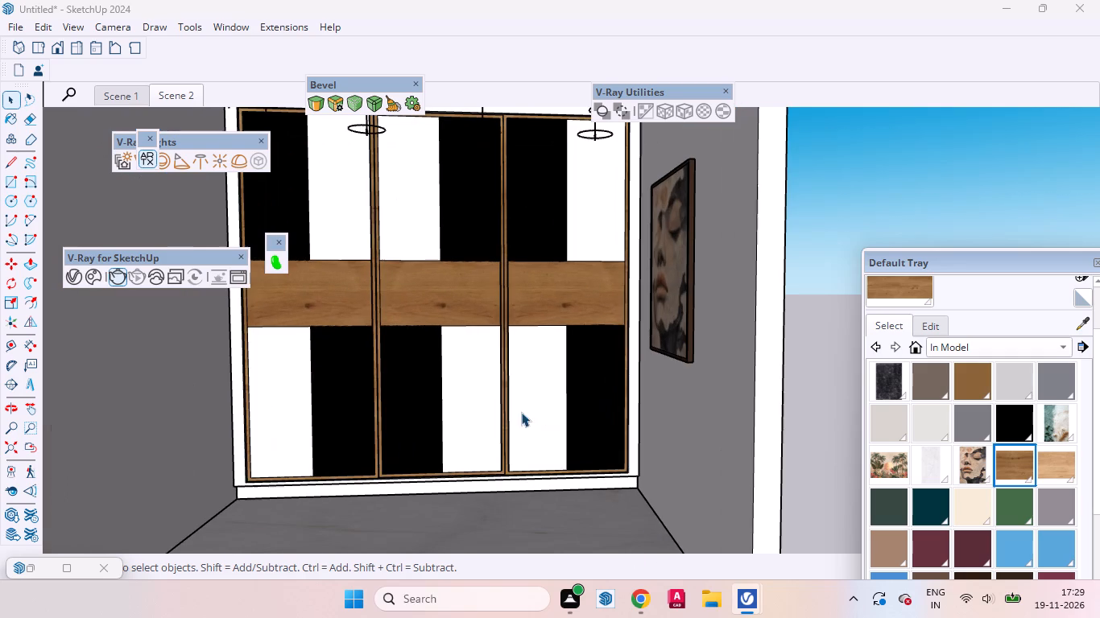
scroll(875, 463, "down", 3)
scroll(489, 452, "up", 3)
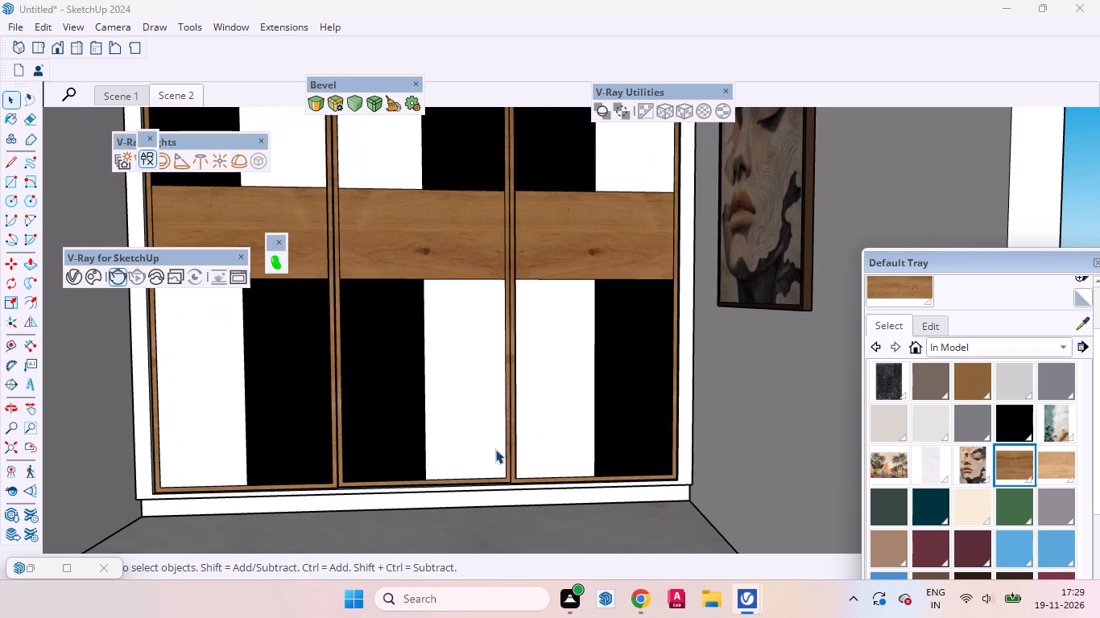
scroll(478, 449, "up", 2)
scroll(767, 449, "down", 2)
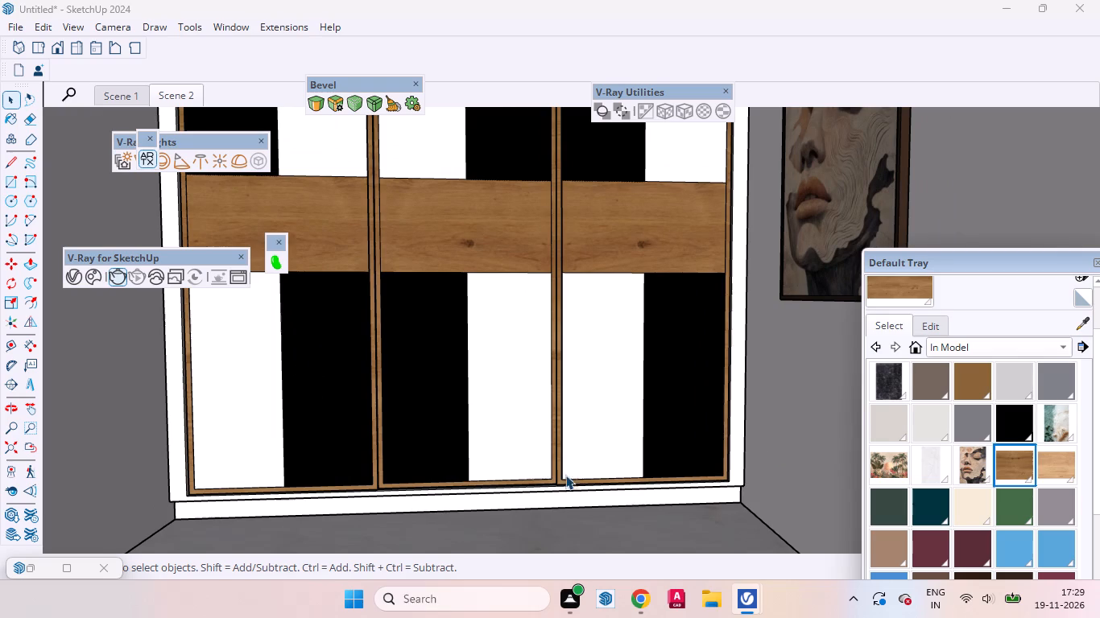
scroll(446, 357, "up", 3)
scroll(730, 376, "down", 6)
scroll(592, 311, "up", 3)
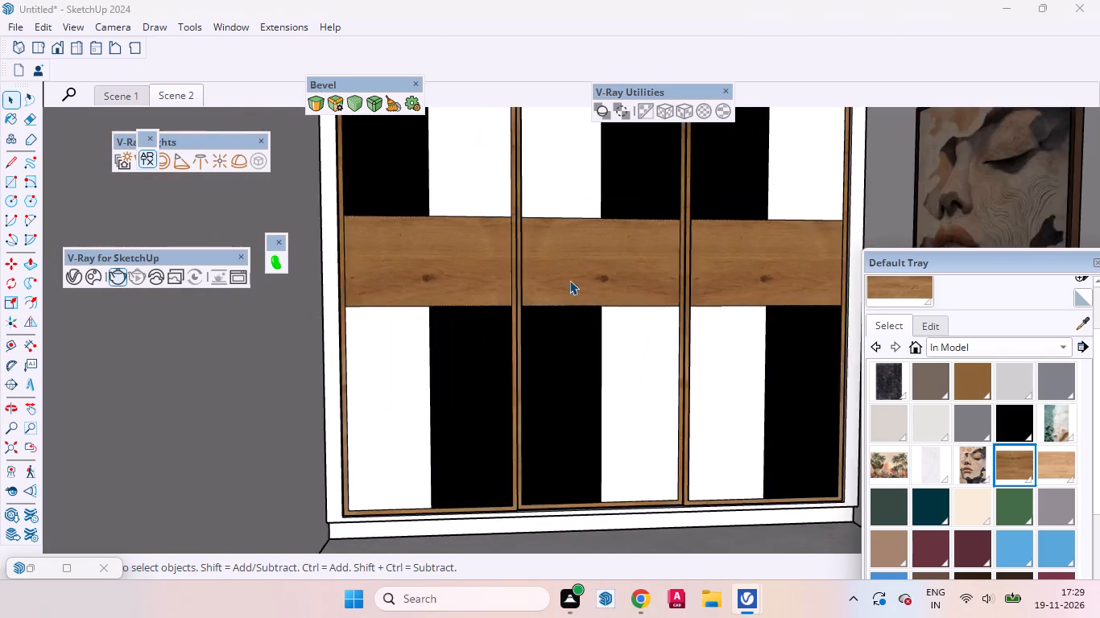
Examine the wood door frames, the wood bands and the fluted panels below them up close from several angles.
scroll(569, 280, "up", 14)
middle_click_drag(498, 308, 635, 328)
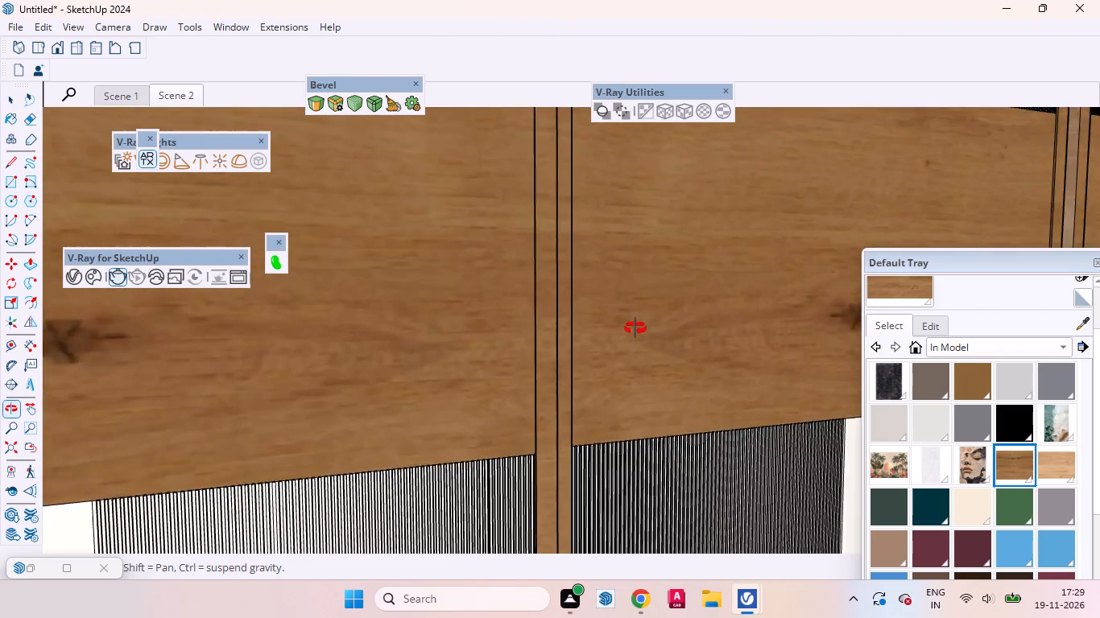
middle_click_drag(635, 328, 364, 360)
scroll(611, 336, "up", 3)
scroll(601, 337, "down", 1)
scroll(601, 337, "up", 1)
scroll(601, 337, "down", 6)
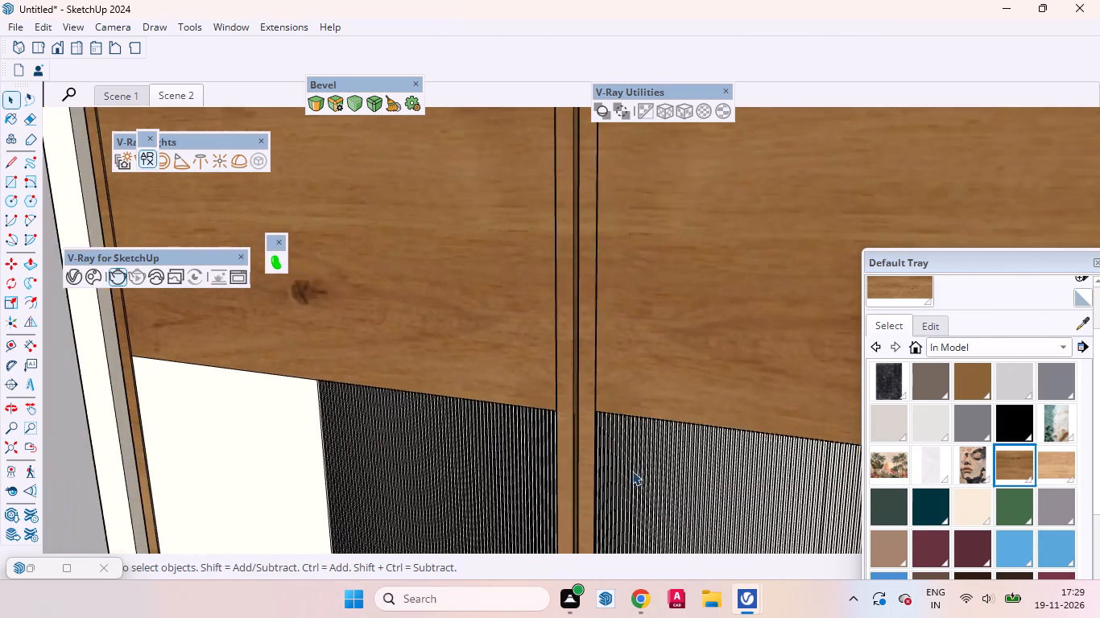
scroll(629, 489, "up", 11)
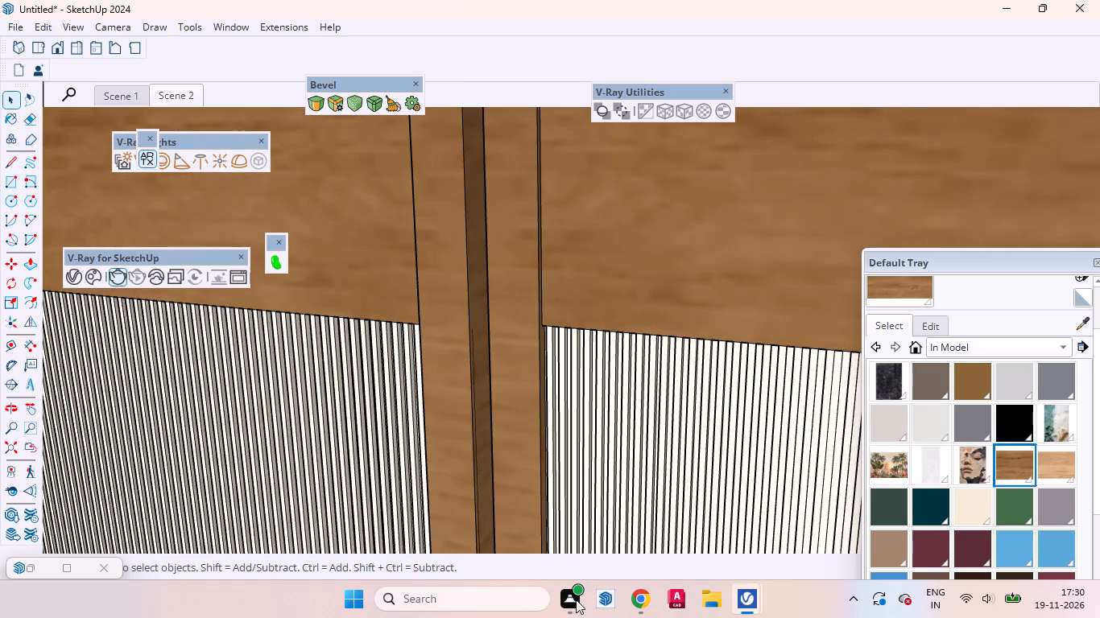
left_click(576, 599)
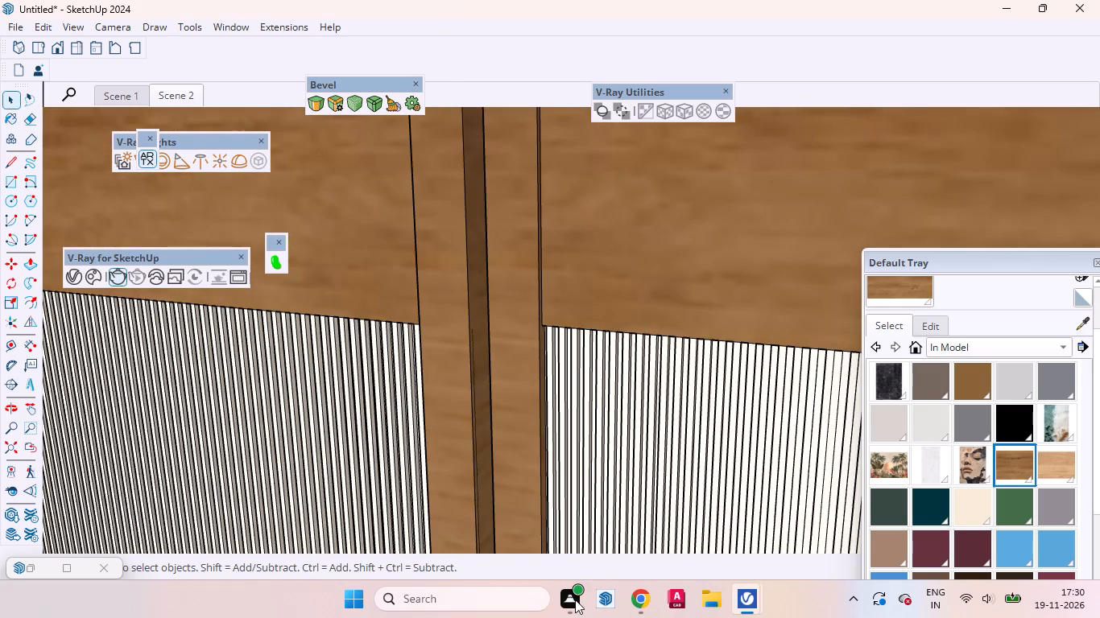
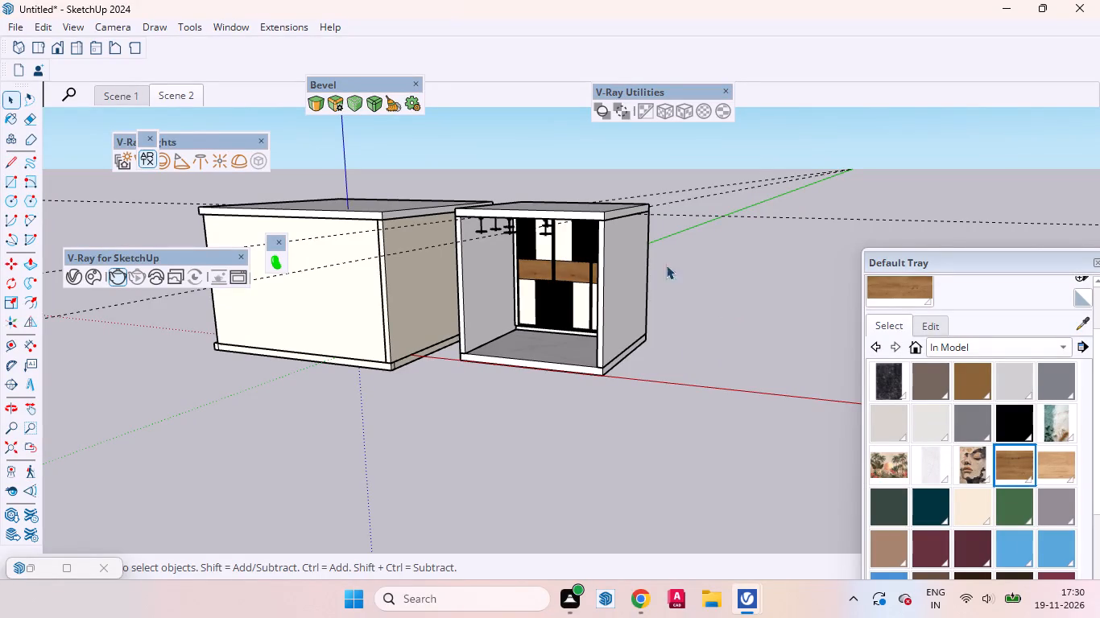
Delete the three dashed guide lines that run past the two room boxes.
scroll(439, 426, "up", 3)
scroll(644, 360, "down", 4)
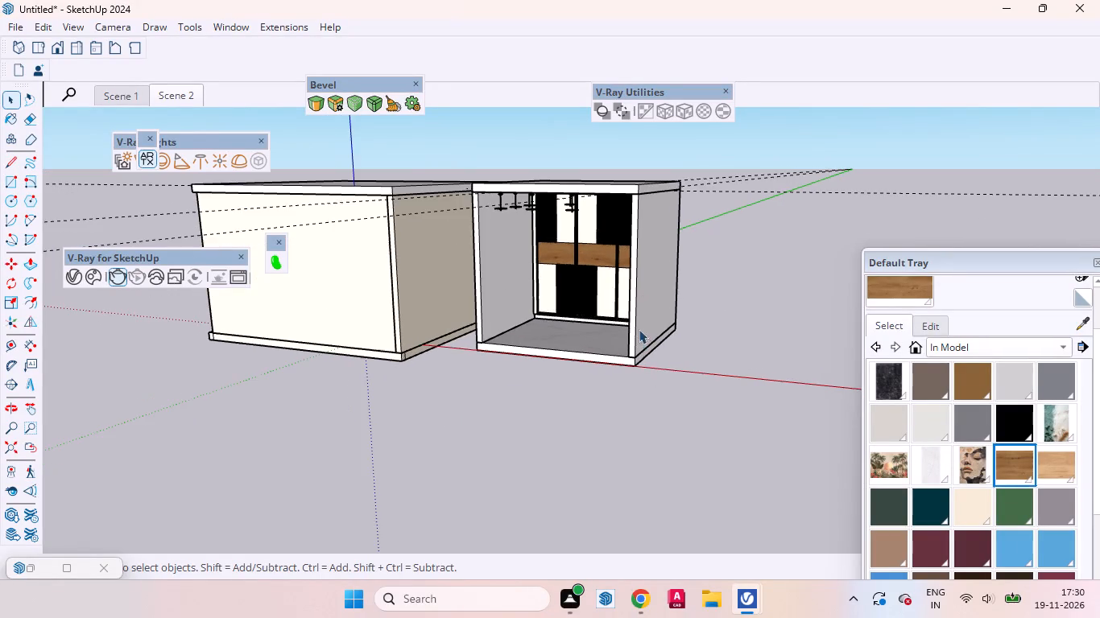
middle_click_drag(642, 316, 676, 235)
left_click_drag(823, 192, 770, 130)
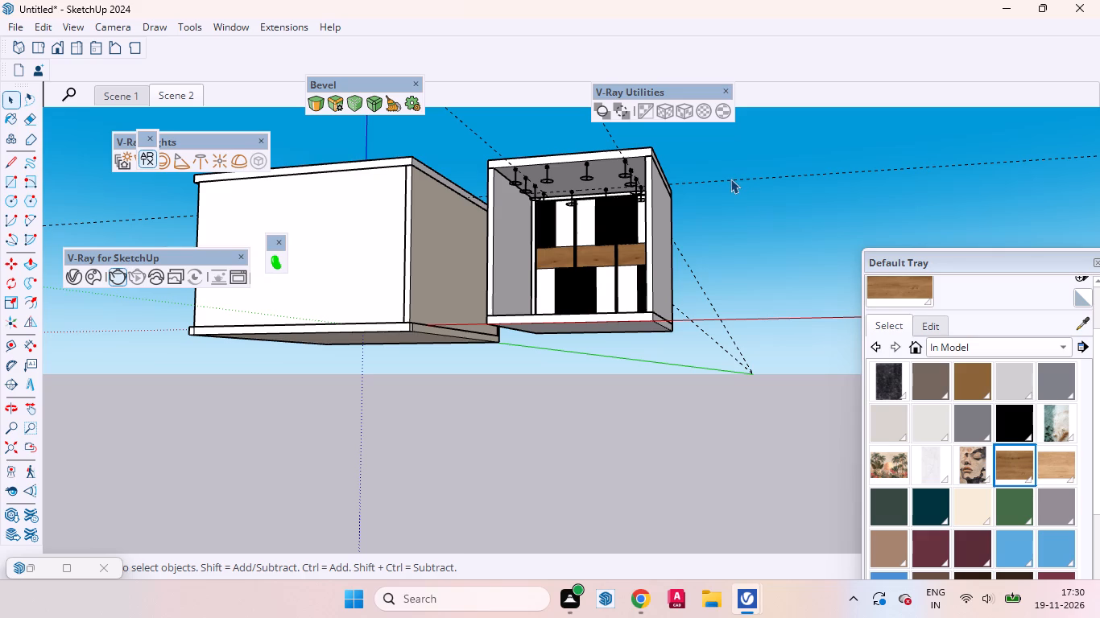
left_click(730, 179)
key("Delete")
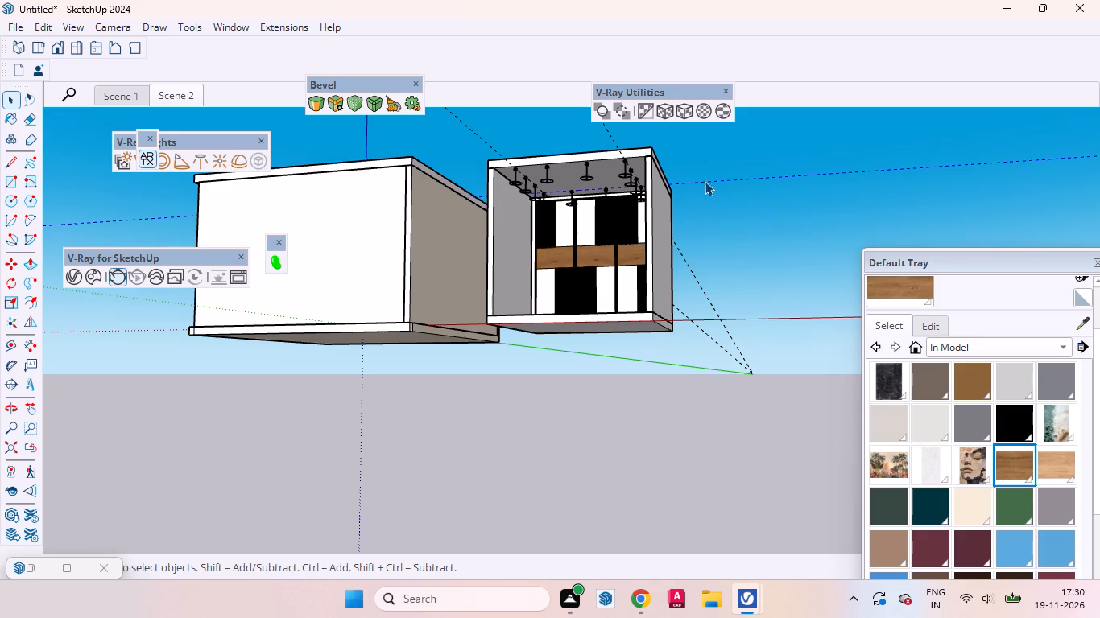
left_click(610, 135)
key("Delete")
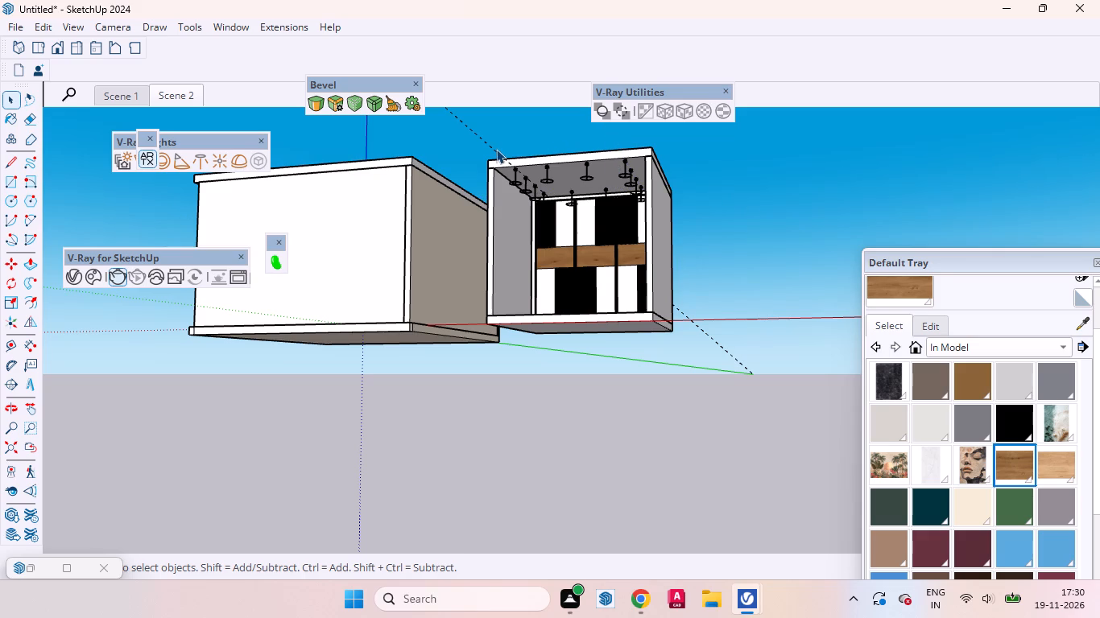
left_click(496, 149)
key("Delete")
Draw a circle on the ground beside the open room box, close to the red axis.
middle_click_drag(708, 317, 677, 491)
scroll(593, 412, "down", 3)
scroll(581, 417, "up", 1)
scroll(514, 415, "down", 4)
scroll(740, 426, "up", 4)
key("c")
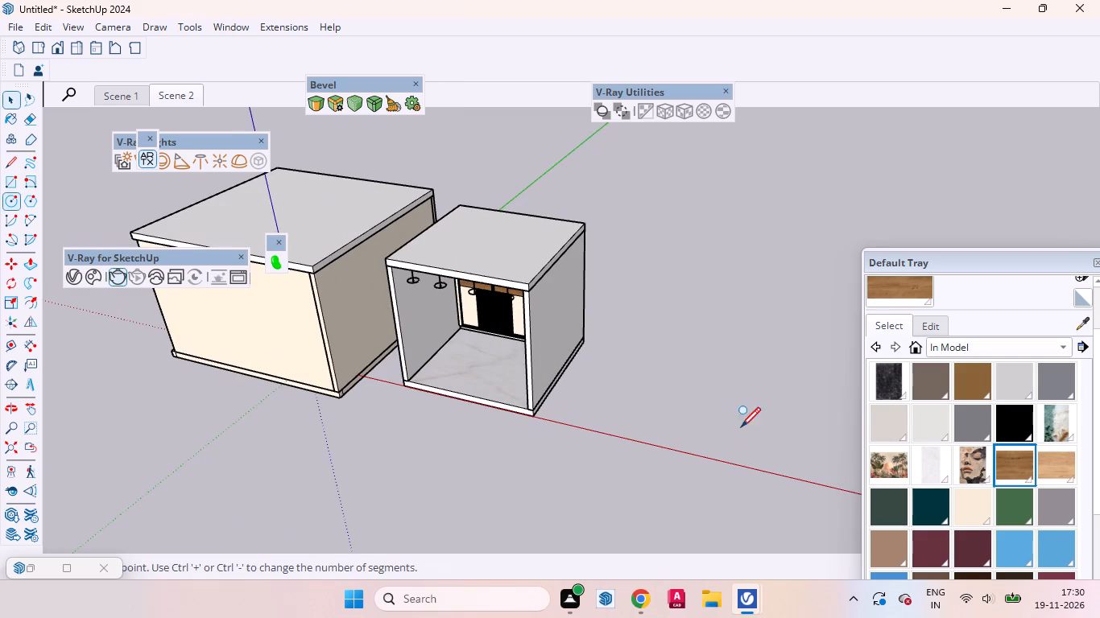
left_click(651, 411)
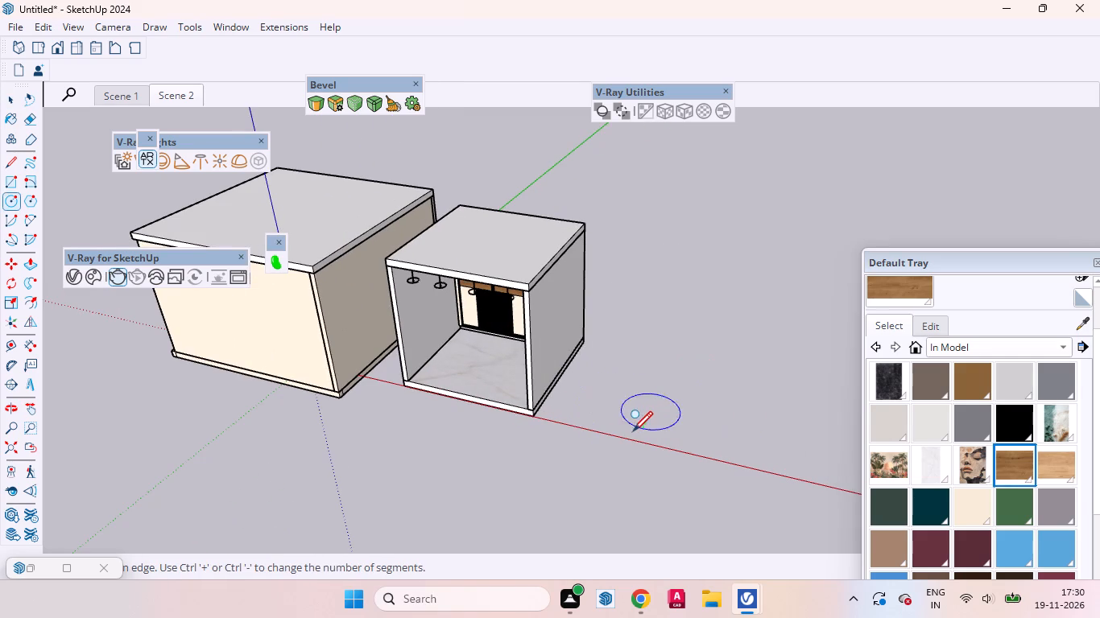
left_click(627, 438)
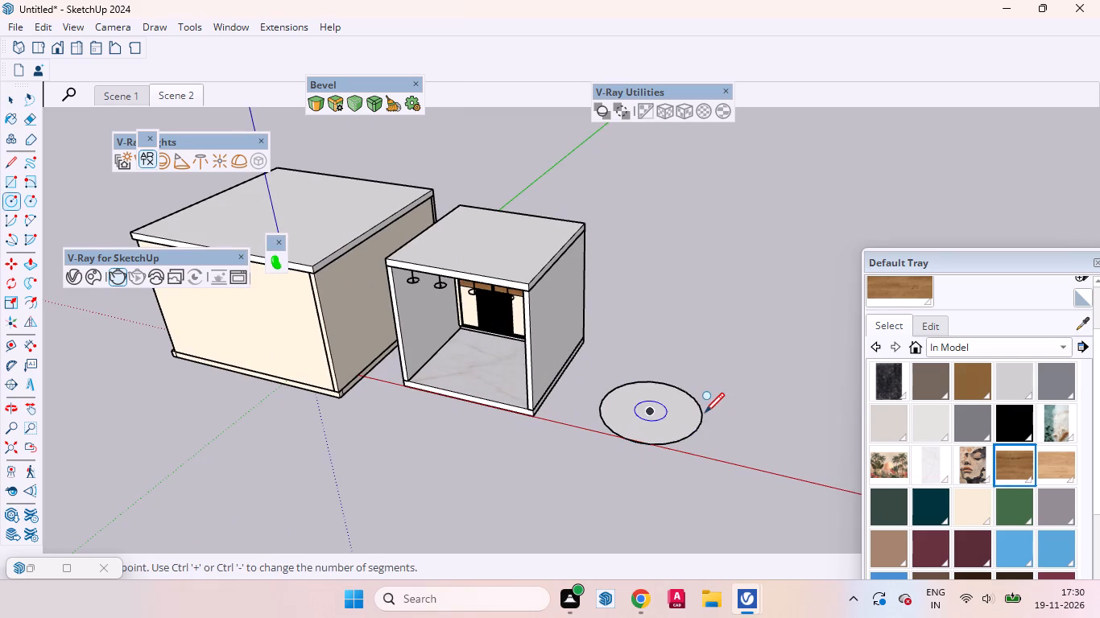
key("space")
Move the circular face a short distance across the ground, keeping it beside the open room box.
middle_click_drag(662, 411, 639, 518)
scroll(547, 394, "down", 4)
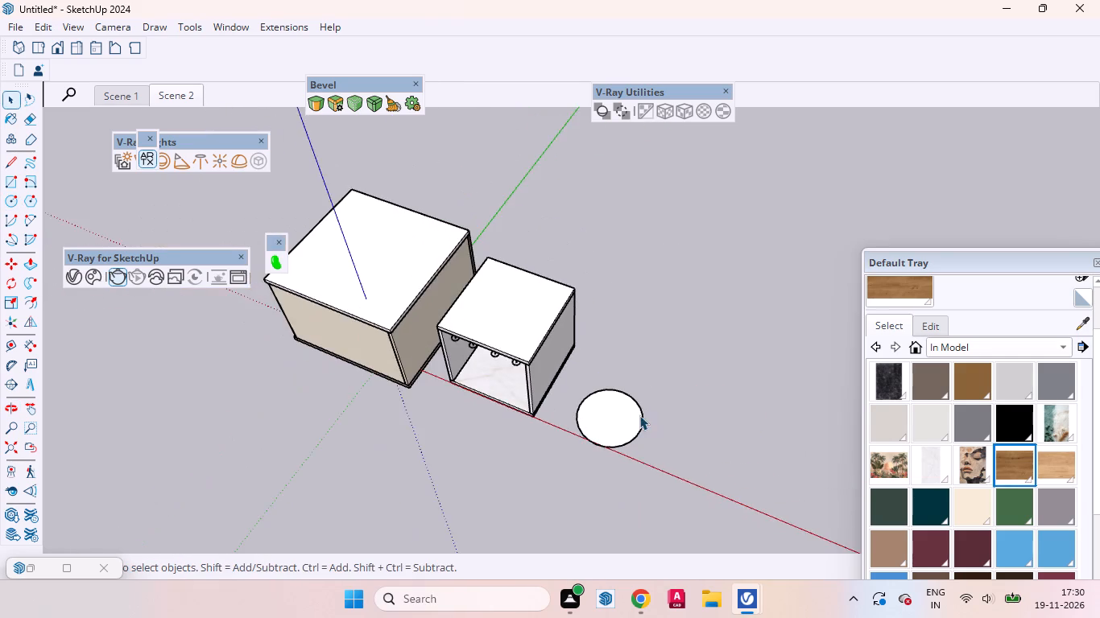
scroll(642, 415, "up", 3)
left_click(610, 428)
middle_click_drag(609, 465, 396, 521)
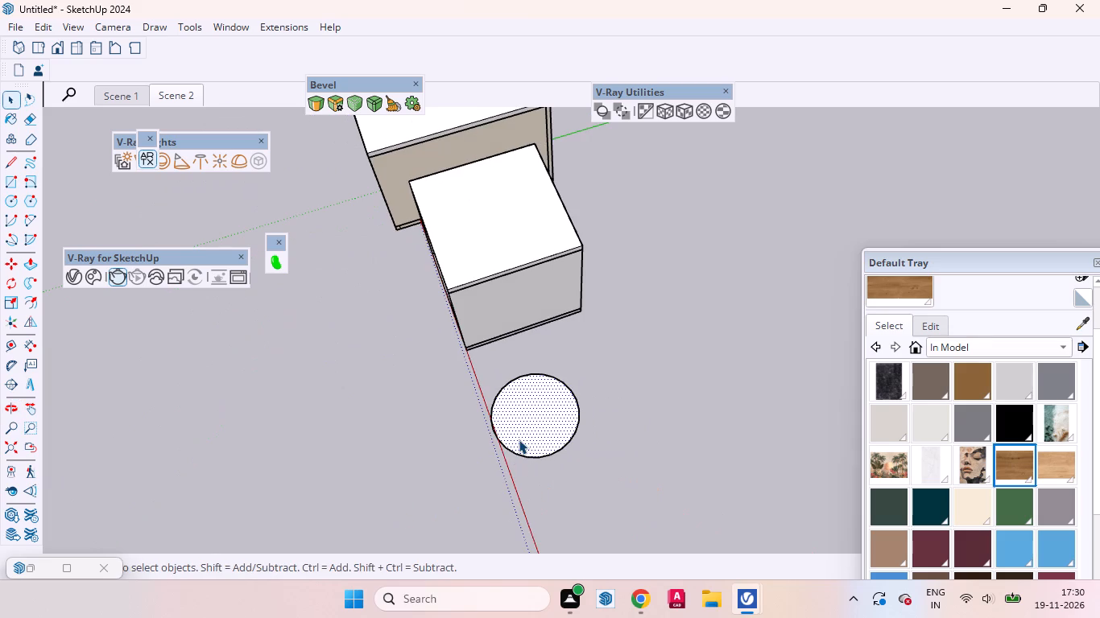
key("m")
left_click(519, 439)
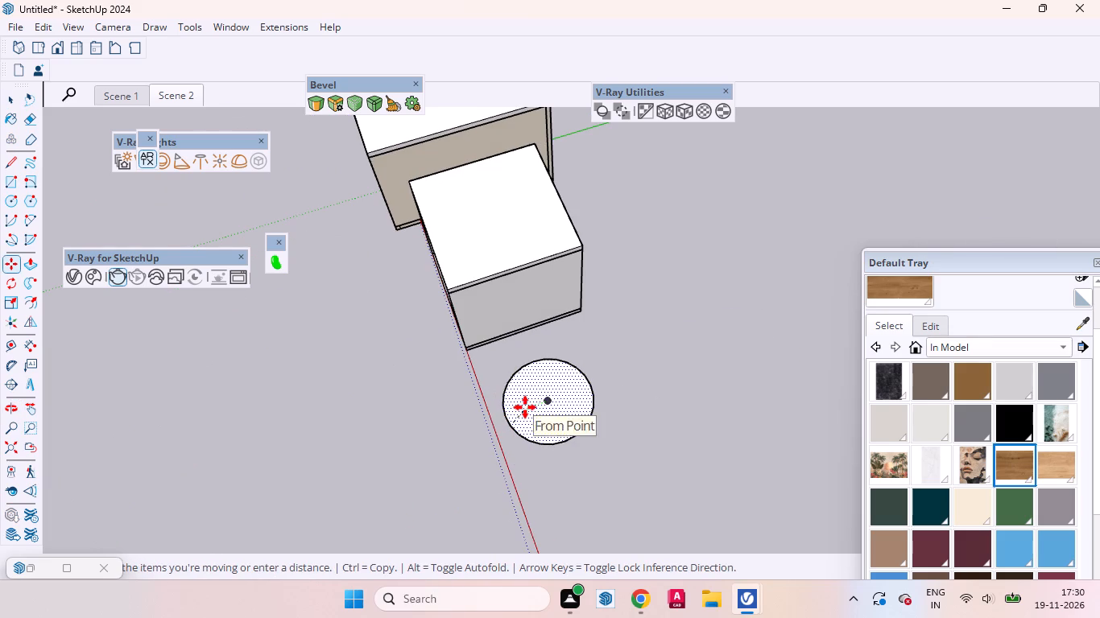
left_click(525, 407)
Draw a smaller concentric circle inside the ground circle, with a radius a little over half the outer one.
key("c")
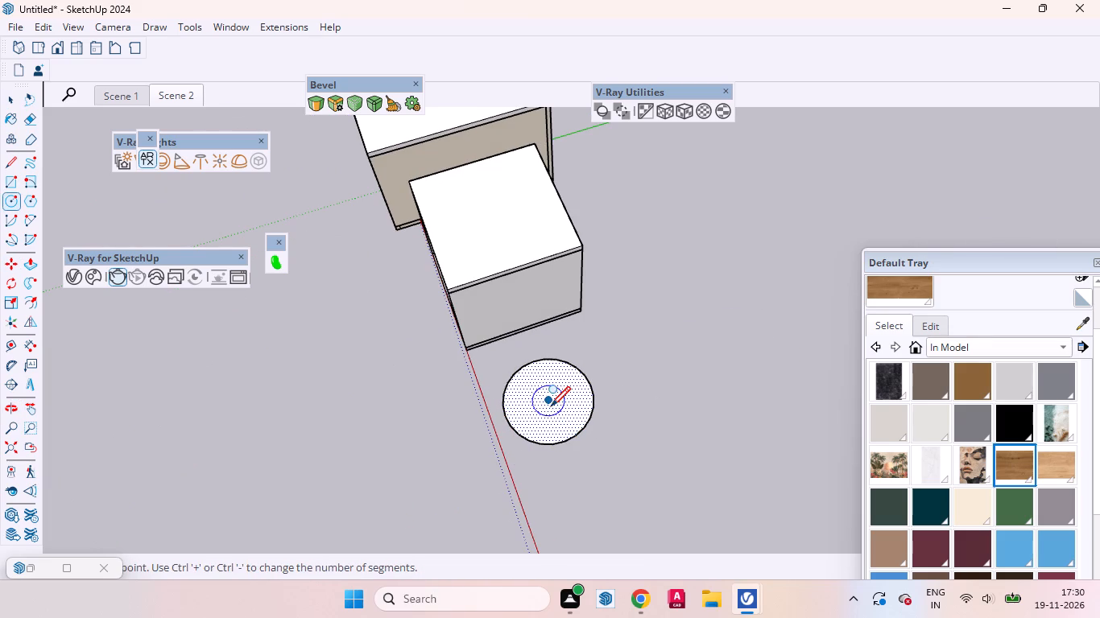
left_click(551, 399)
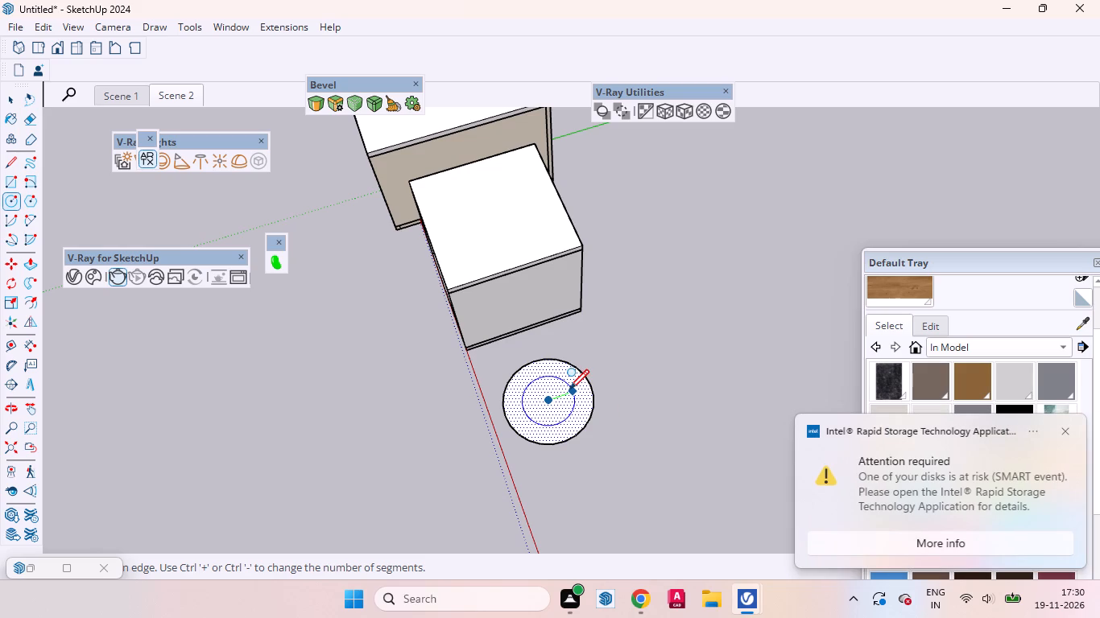
left_click(569, 388)
key("space")
Push/Pull the inner circle upward into a short cylinder standing on the round base.
left_click(549, 393)
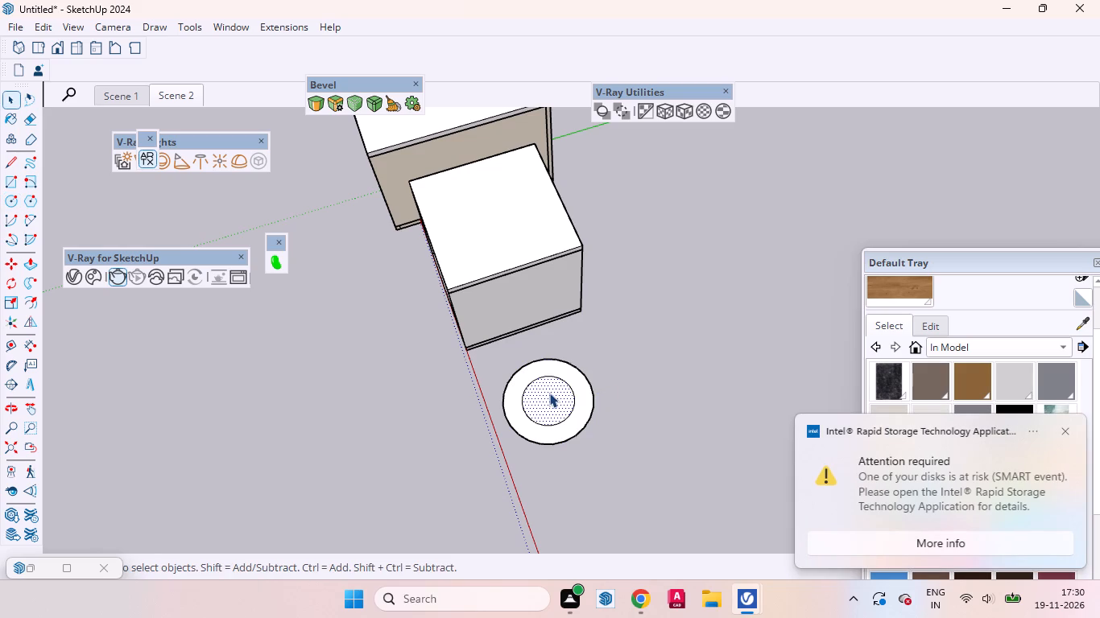
key("p")
left_click(549, 393)
left_click(552, 361)
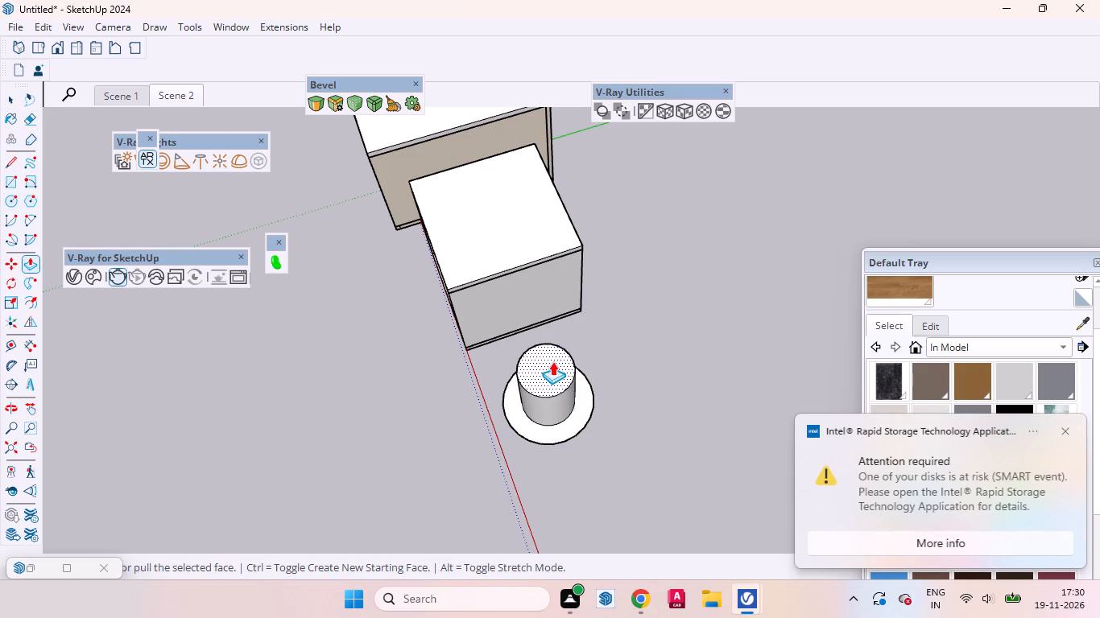
key("space")
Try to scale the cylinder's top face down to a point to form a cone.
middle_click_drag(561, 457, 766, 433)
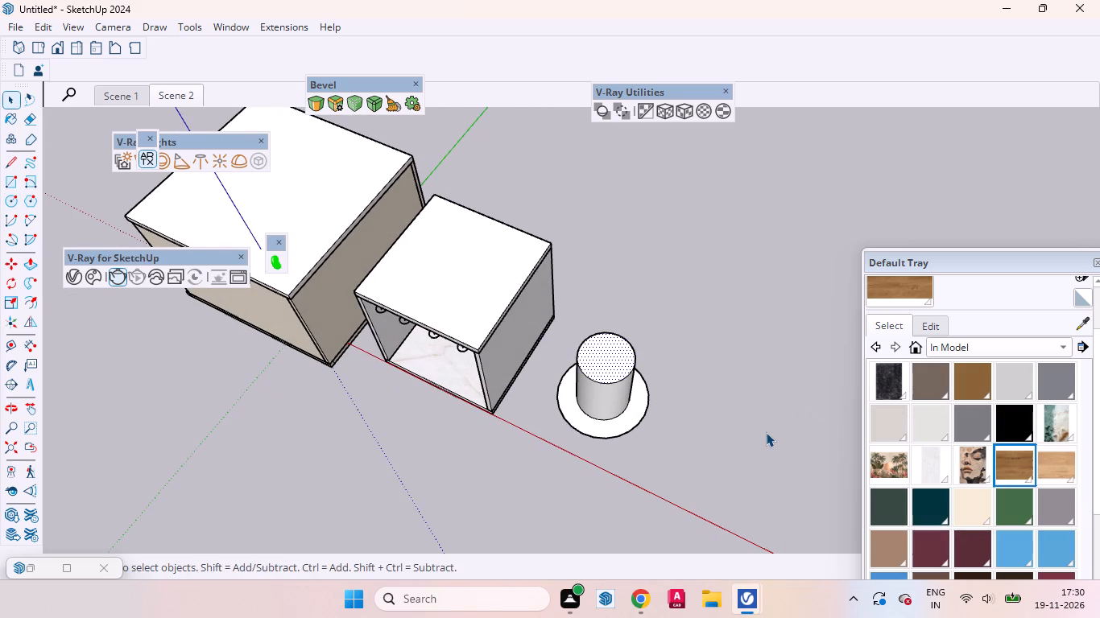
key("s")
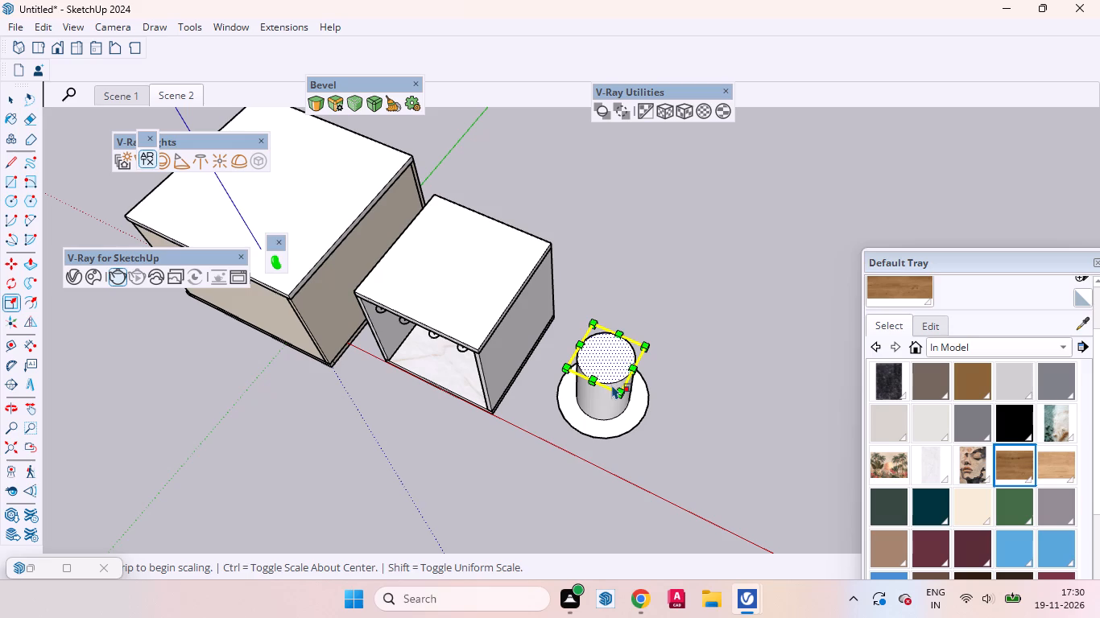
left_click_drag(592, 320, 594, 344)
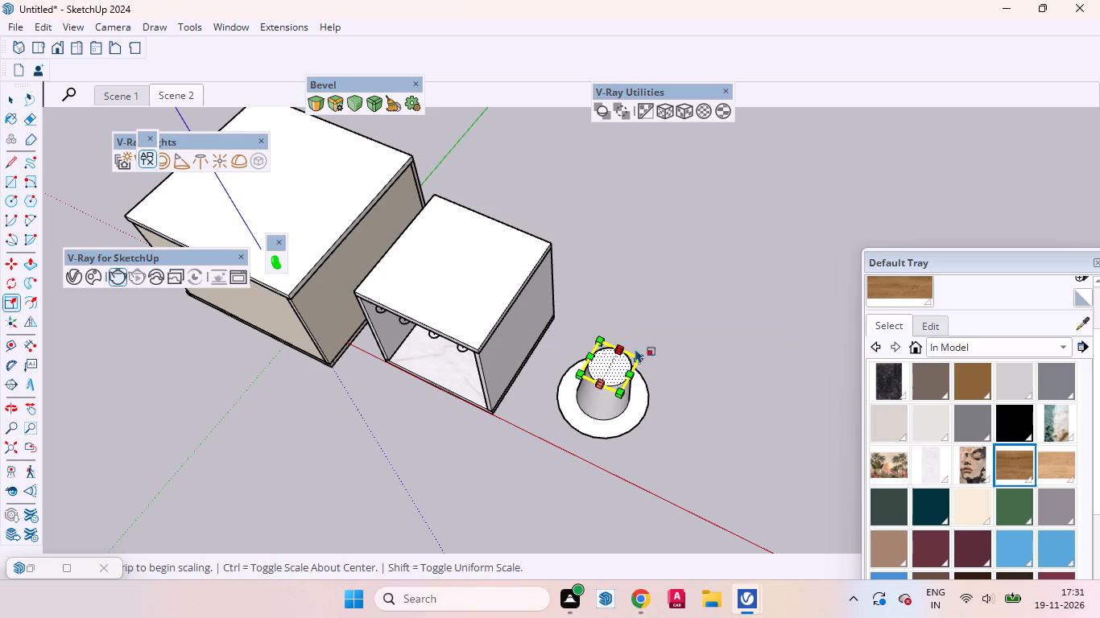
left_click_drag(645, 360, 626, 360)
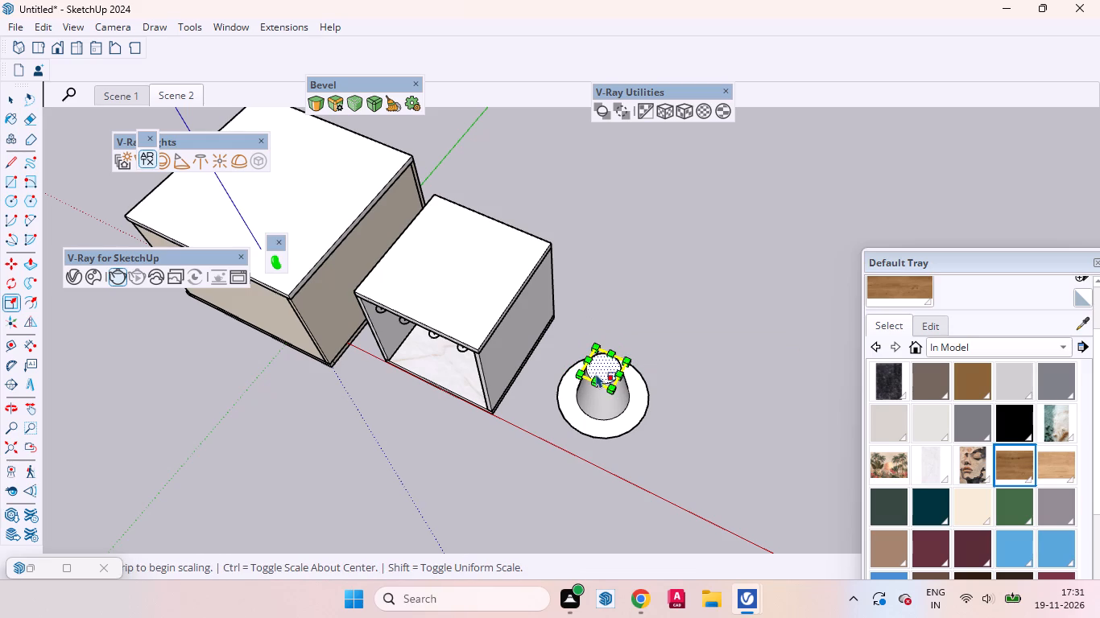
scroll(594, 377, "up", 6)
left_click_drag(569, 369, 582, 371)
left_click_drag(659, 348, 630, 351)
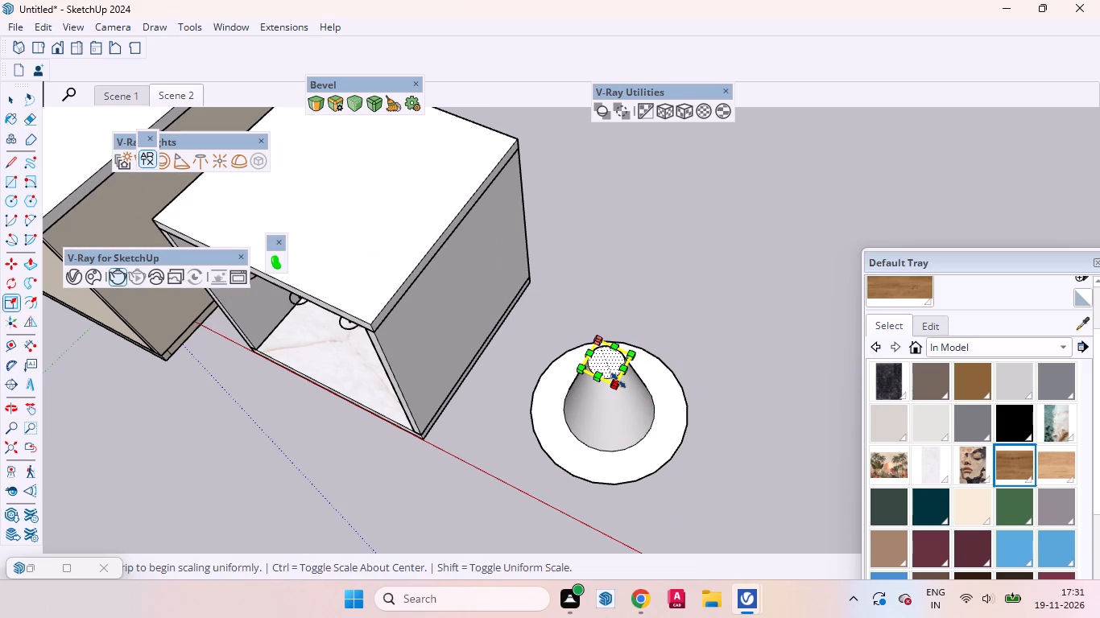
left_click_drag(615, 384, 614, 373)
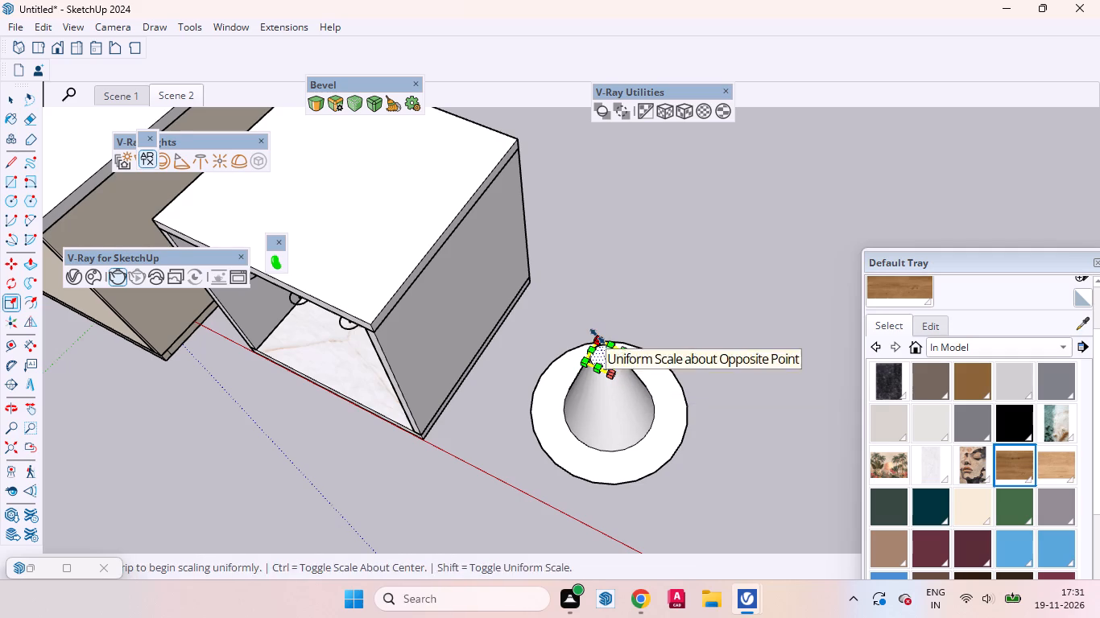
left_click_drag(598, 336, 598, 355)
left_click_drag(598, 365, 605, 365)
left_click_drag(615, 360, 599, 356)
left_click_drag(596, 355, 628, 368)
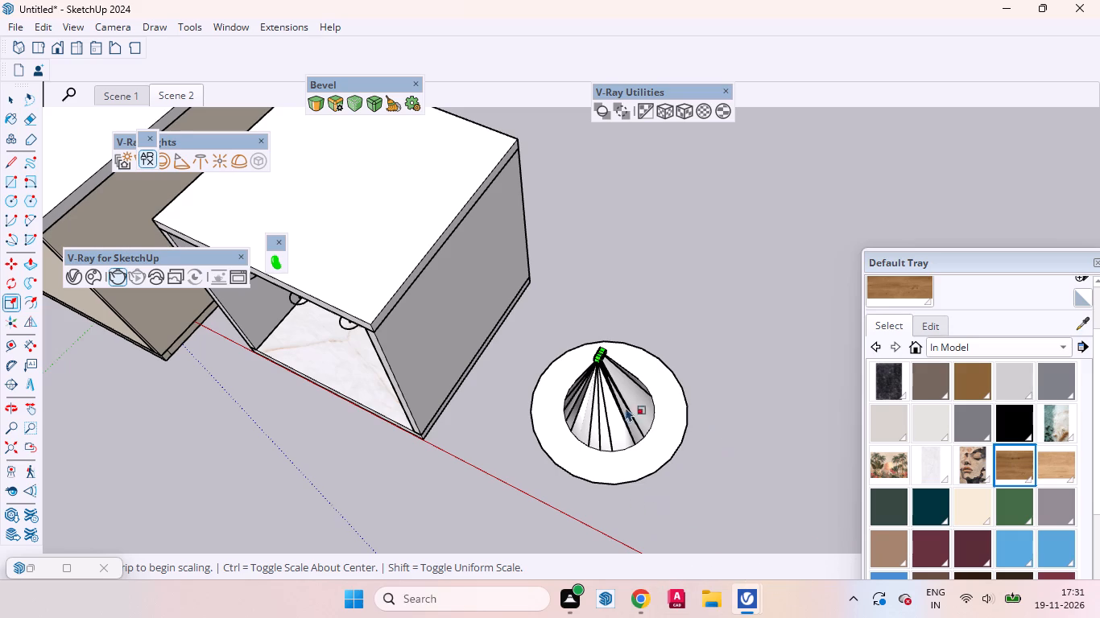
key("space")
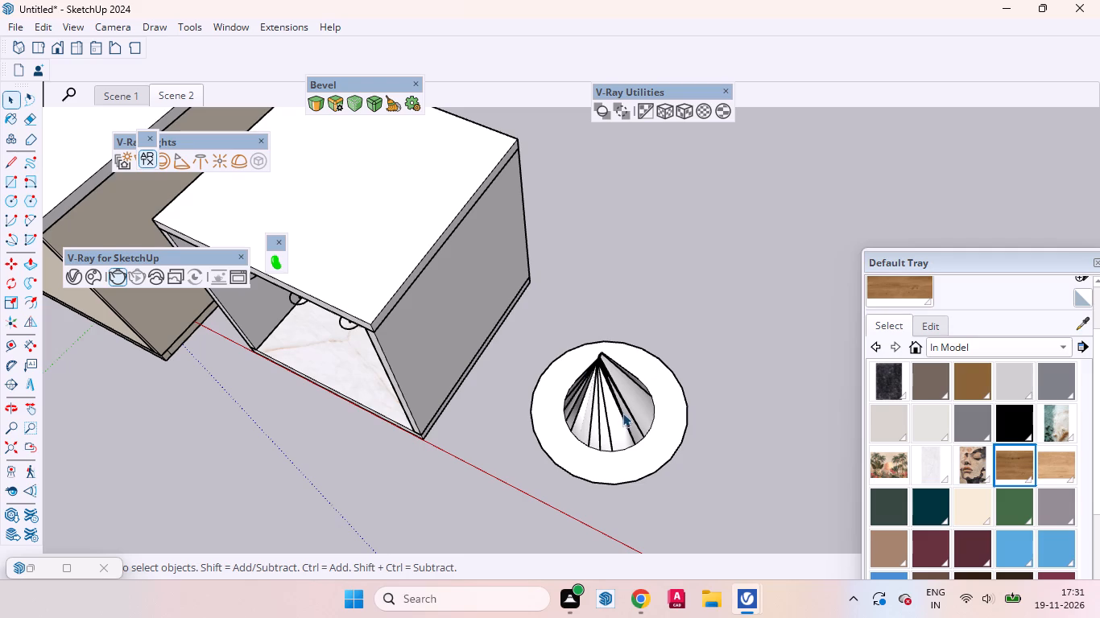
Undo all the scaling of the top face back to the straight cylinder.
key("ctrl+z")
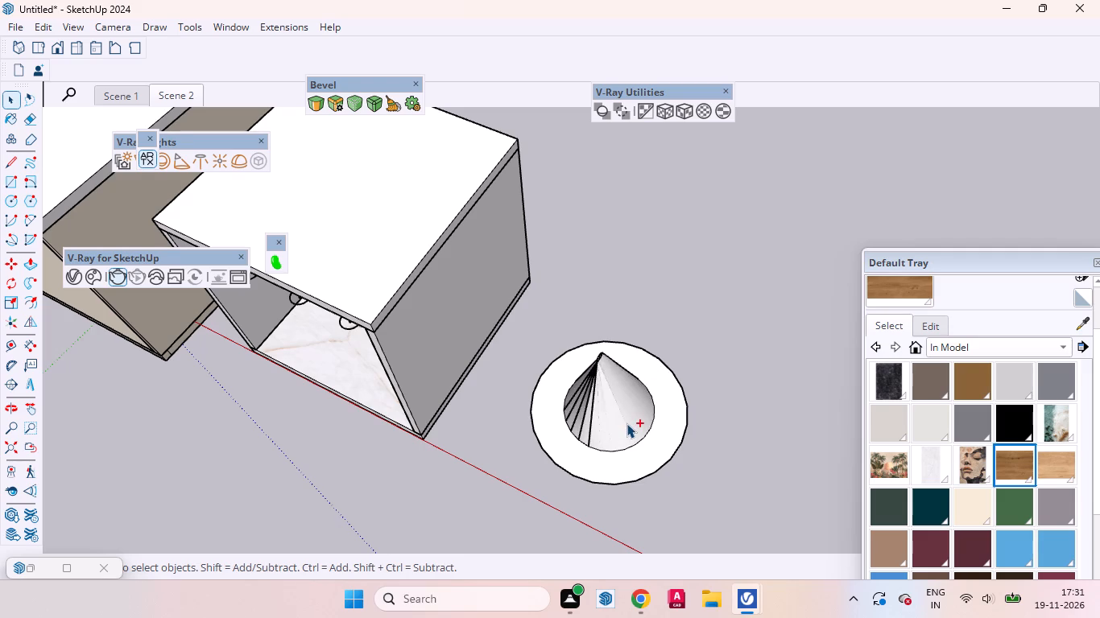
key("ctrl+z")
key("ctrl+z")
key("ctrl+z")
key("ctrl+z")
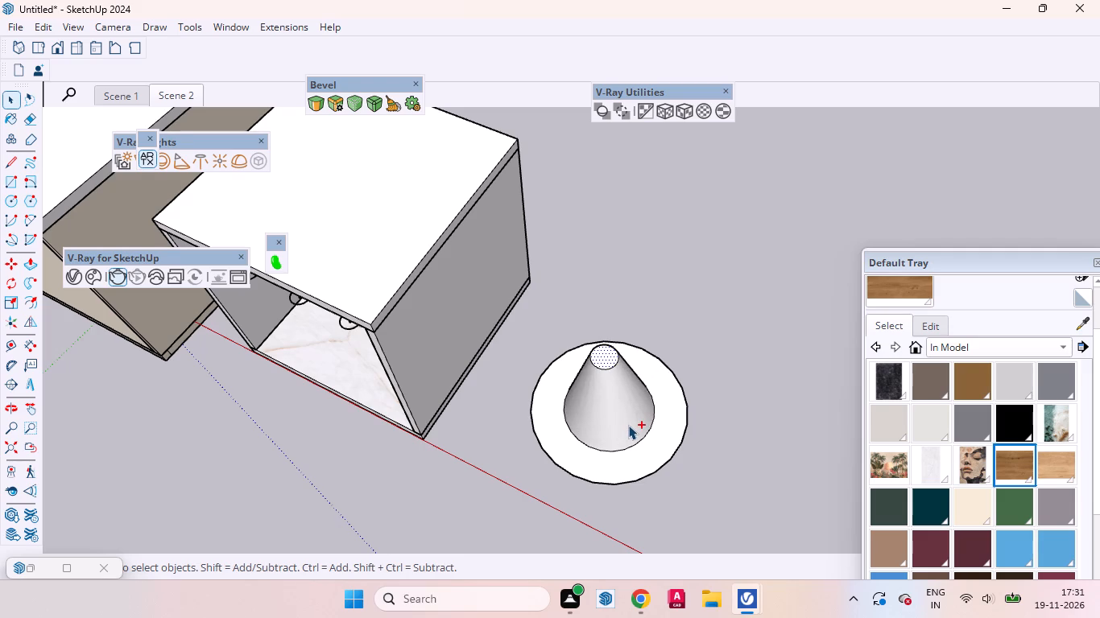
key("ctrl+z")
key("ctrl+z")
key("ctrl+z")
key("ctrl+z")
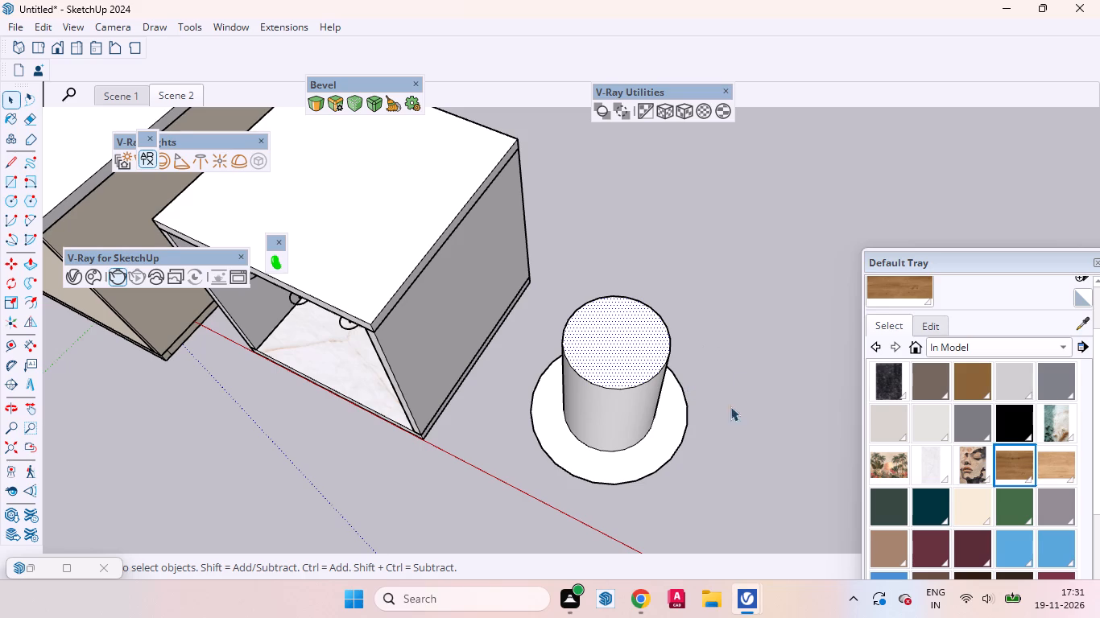
Uniformly scale the cylinder's top face down to a small circle, tapering the body into a truncated cone.
key("s")
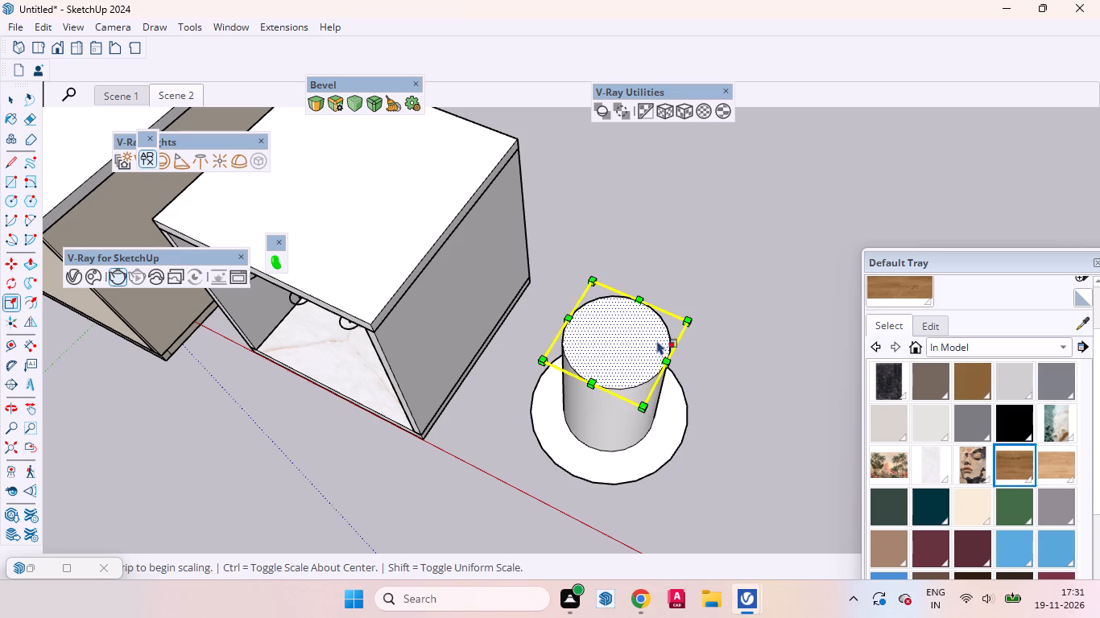
left_click_drag(593, 274, 701, 305)
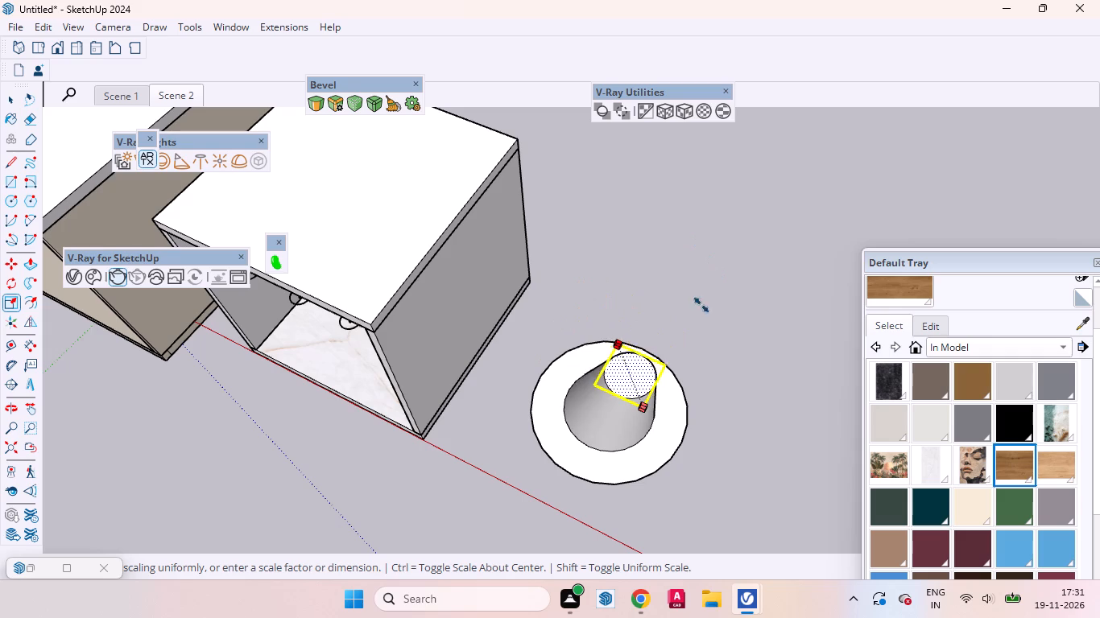
left_click_drag(701, 305, 606, 282)
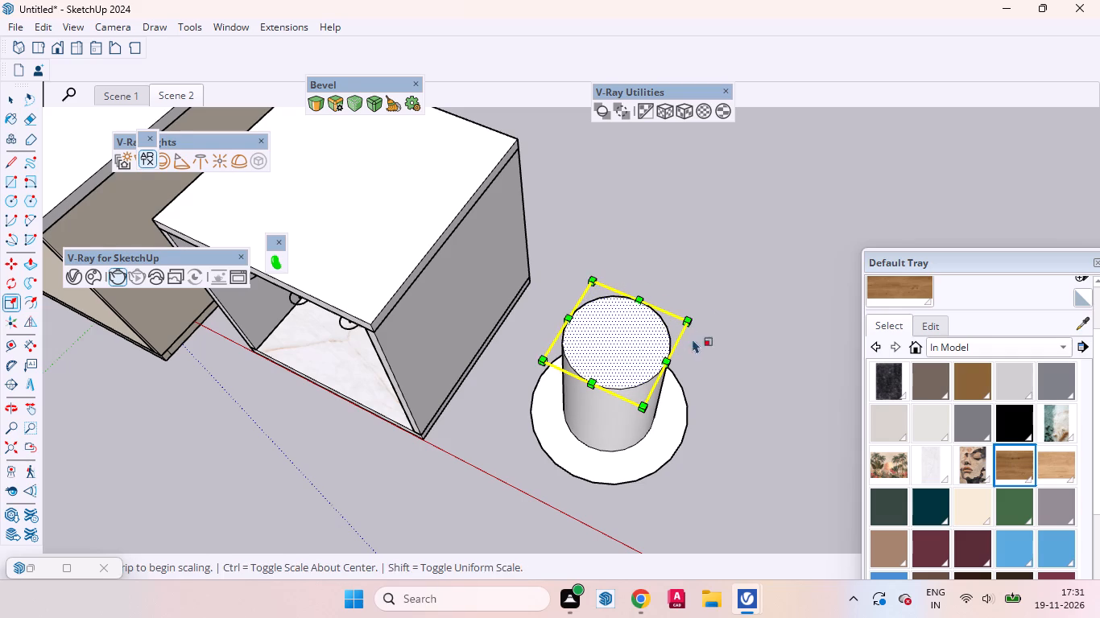
left_click_drag(682, 318, 636, 318)
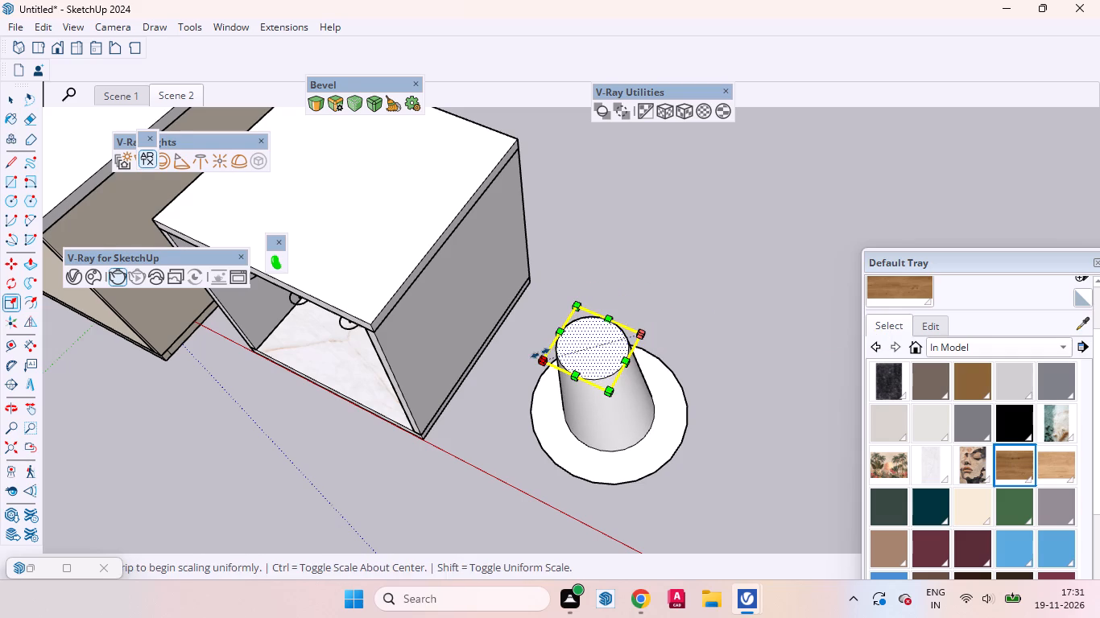
left_click_drag(540, 353, 576, 359)
left_click_drag(634, 331, 622, 332)
left_click_drag(595, 326, 598, 339)
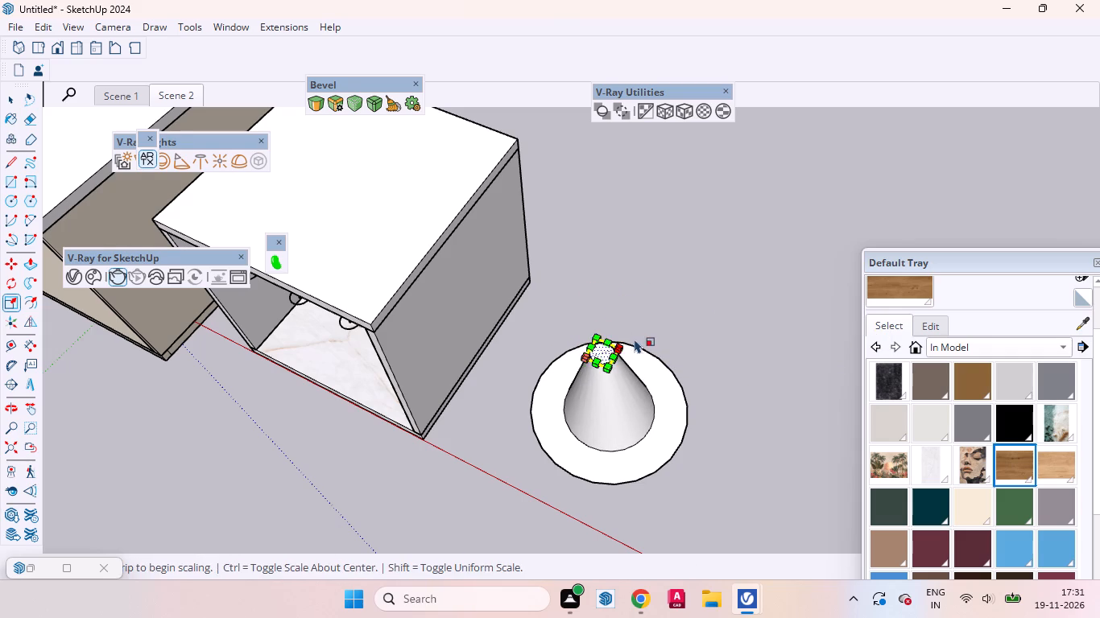
scroll(643, 334, "up", 11)
scroll(710, 332, "down", 8)
middle_click_drag(684, 376, 777, 306)
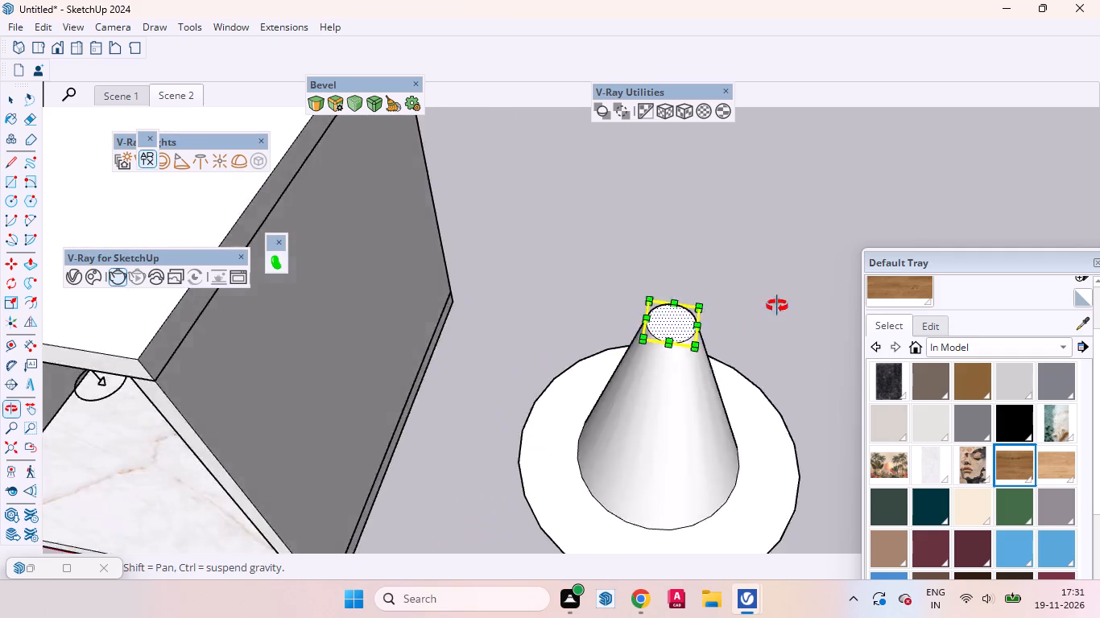
middle_click_drag(777, 306, 797, 450)
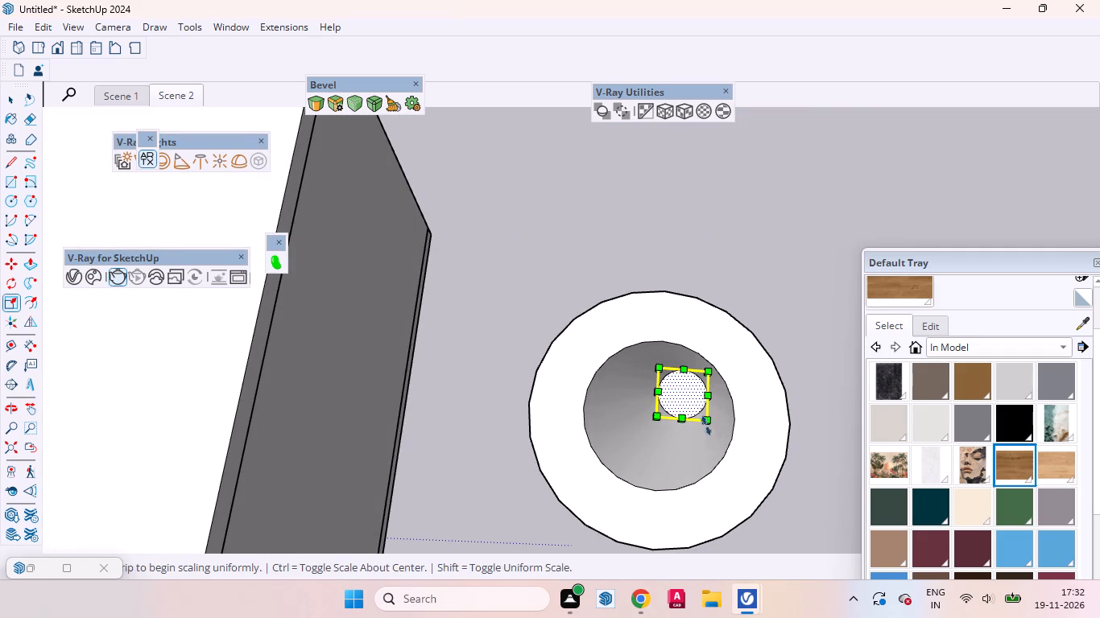
left_click_drag(705, 420, 701, 411)
middle_click_drag(736, 405, 713, 341)
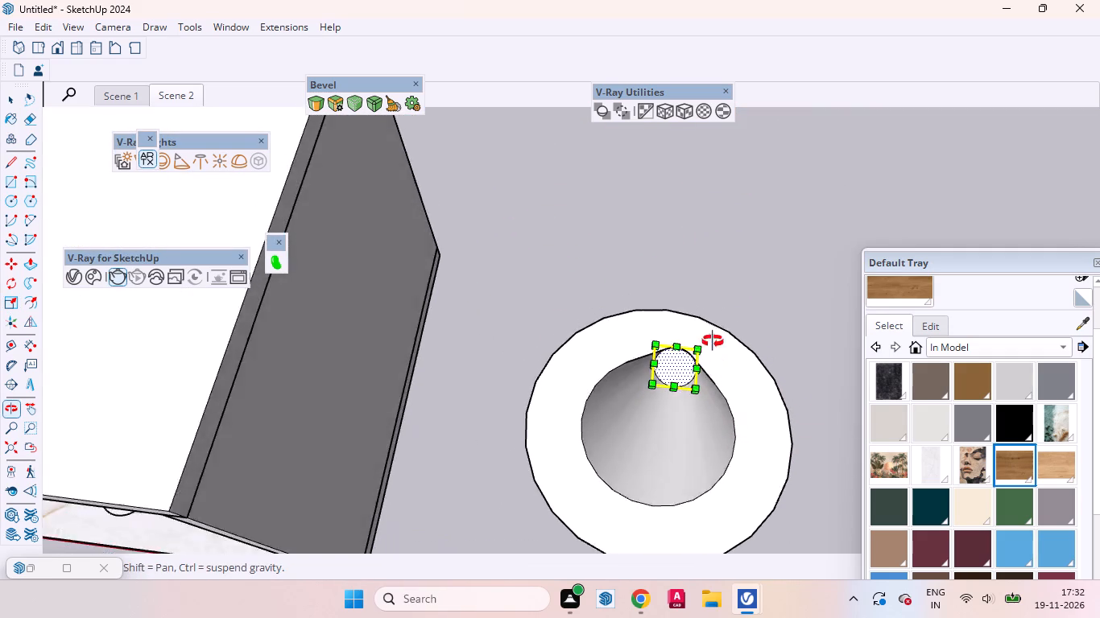
middle_click_drag(713, 341, 691, 253)
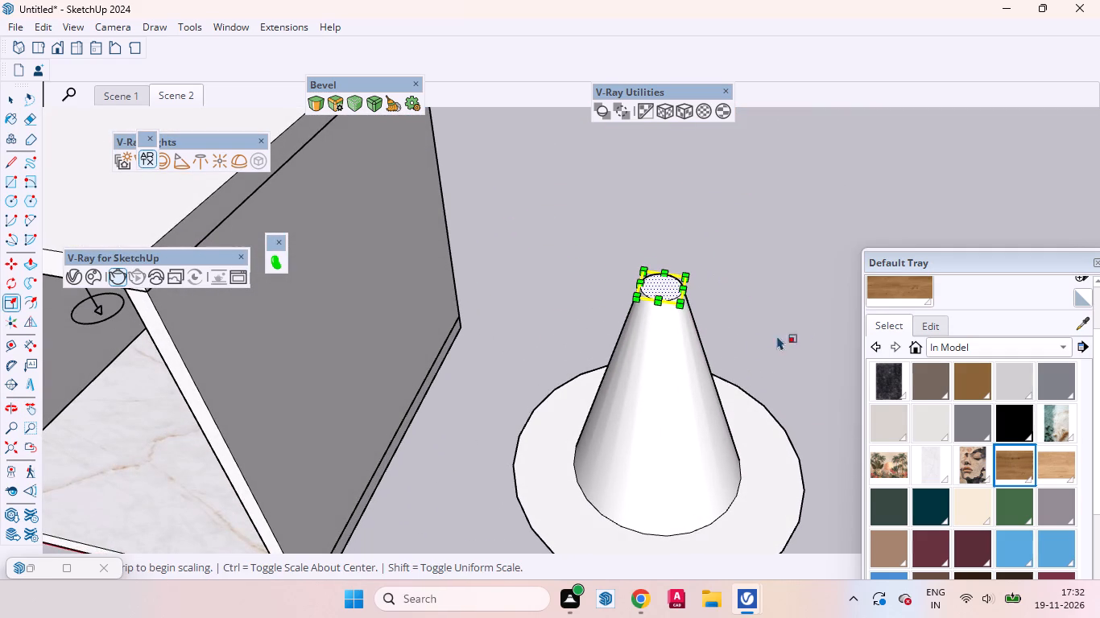
scroll(743, 354, "up", 4)
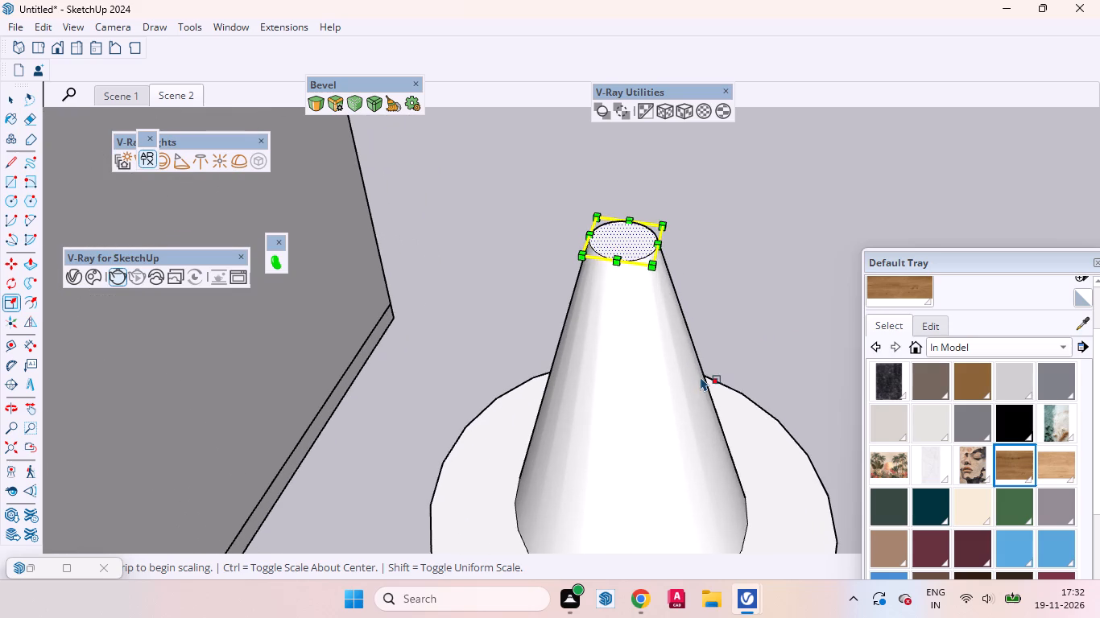
Scale the truncated cone's top face further down from its corners to a smaller circle.
scroll(697, 385, "down", 2)
scroll(641, 268, "up", 2)
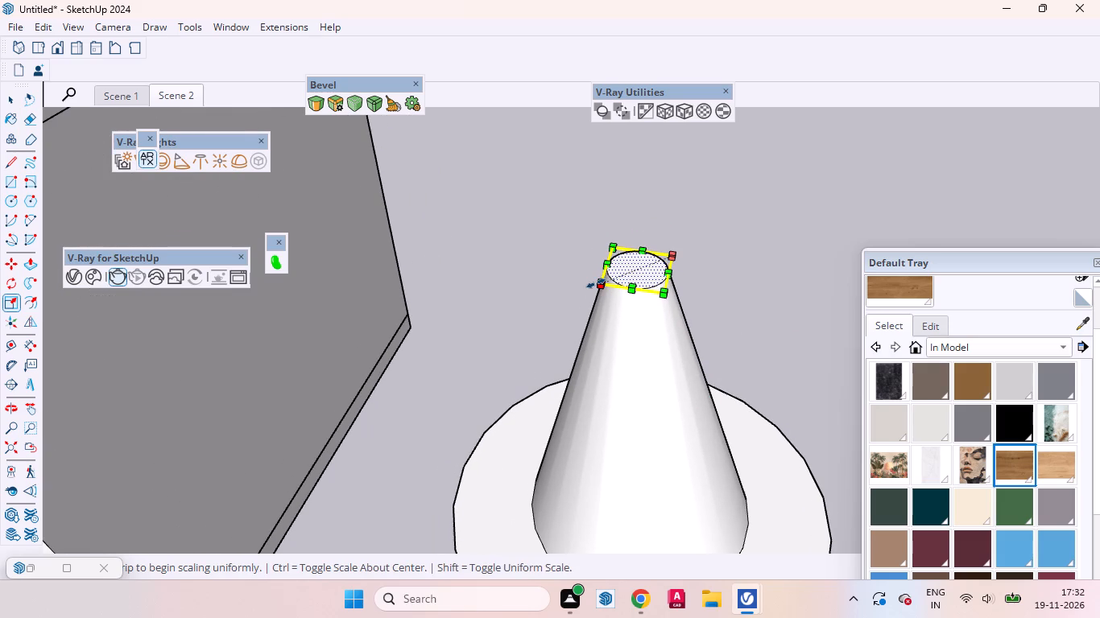
left_click_drag(595, 283, 612, 279)
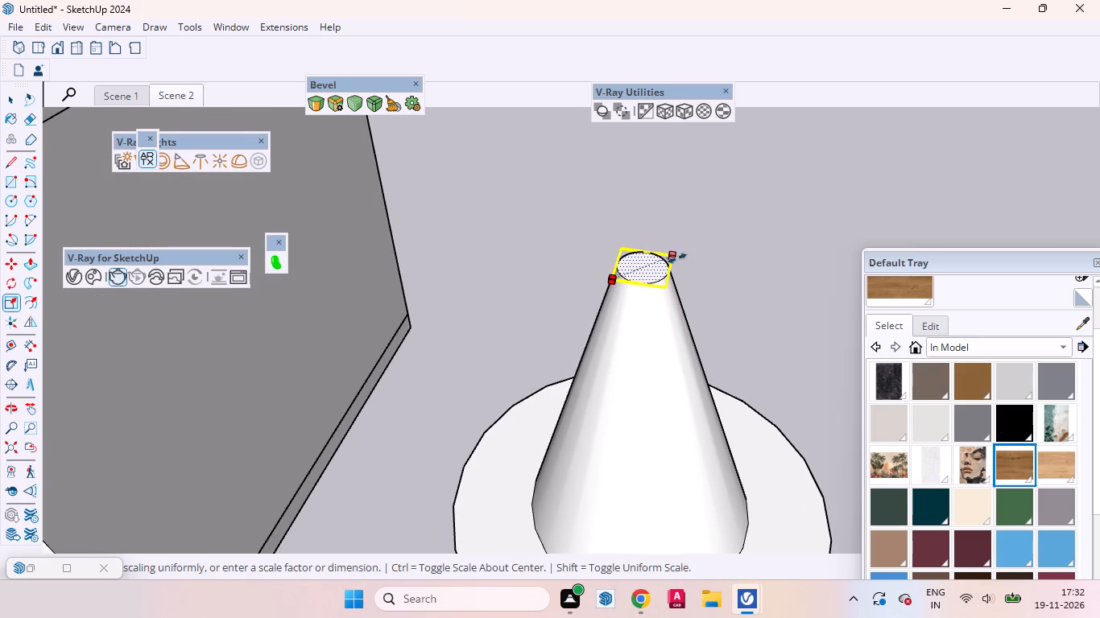
left_click_drag(677, 256, 668, 260)
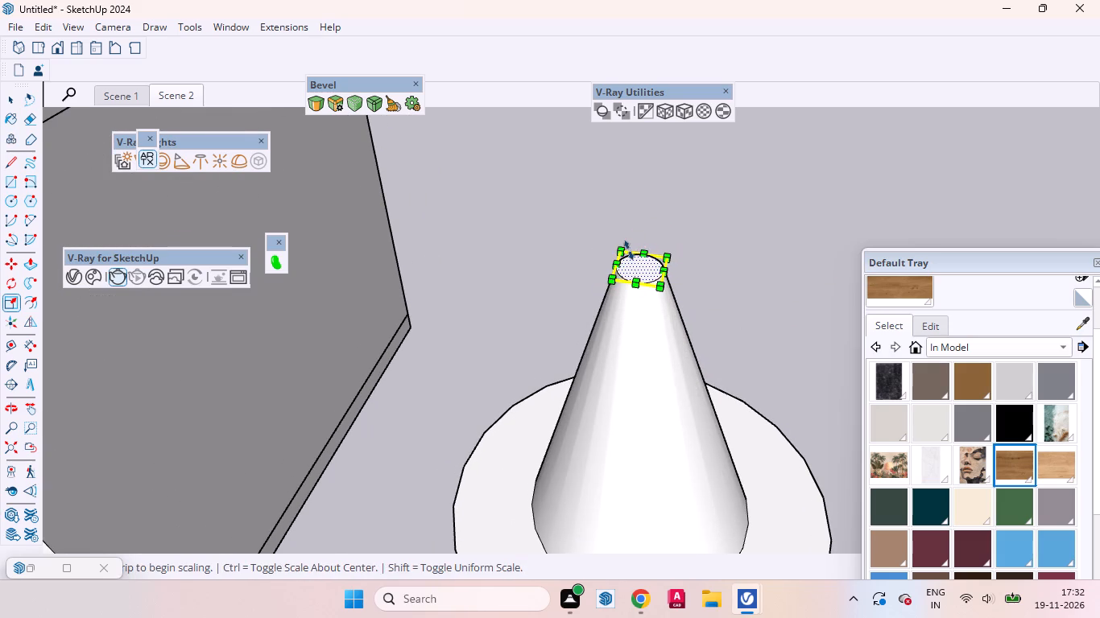
left_click_drag(628, 249, 634, 262)
scroll(668, 258, "up", 2)
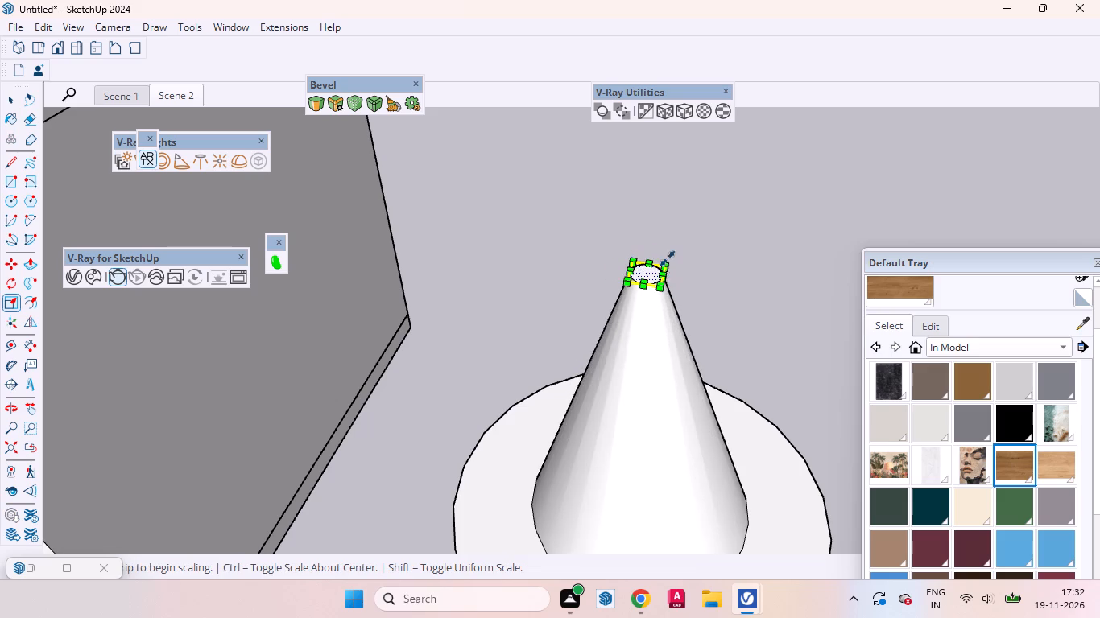
scroll(668, 258, "up", 1)
key("space")
Examine the cone and its round base from above, from the side and from underneath, including the hollow interior.
scroll(659, 245, "up", 2)
middle_click_drag(659, 266, 659, 330)
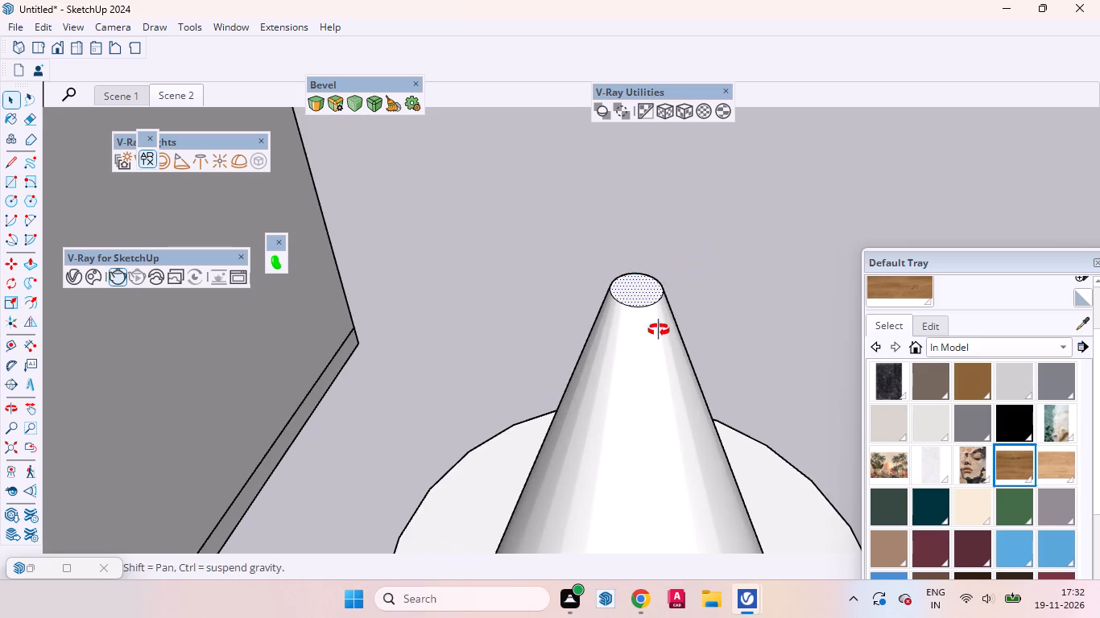
middle_click_drag(659, 330, 660, 384)
scroll(635, 288, "down", 11)
middle_click_drag(626, 348, 622, 439)
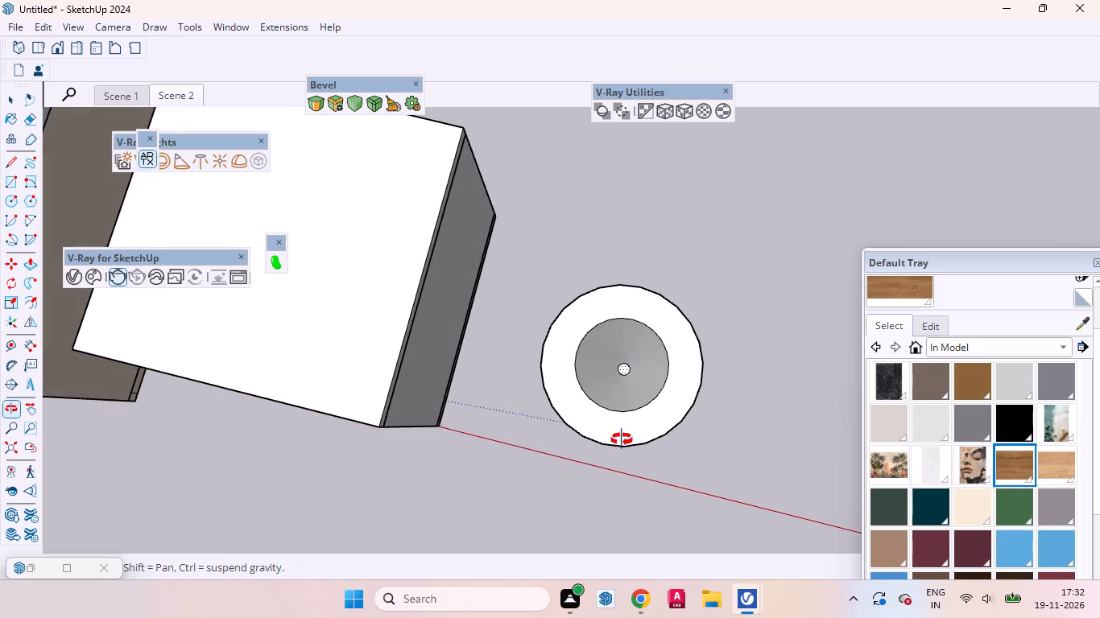
middle_click_drag(622, 439, 576, 375)
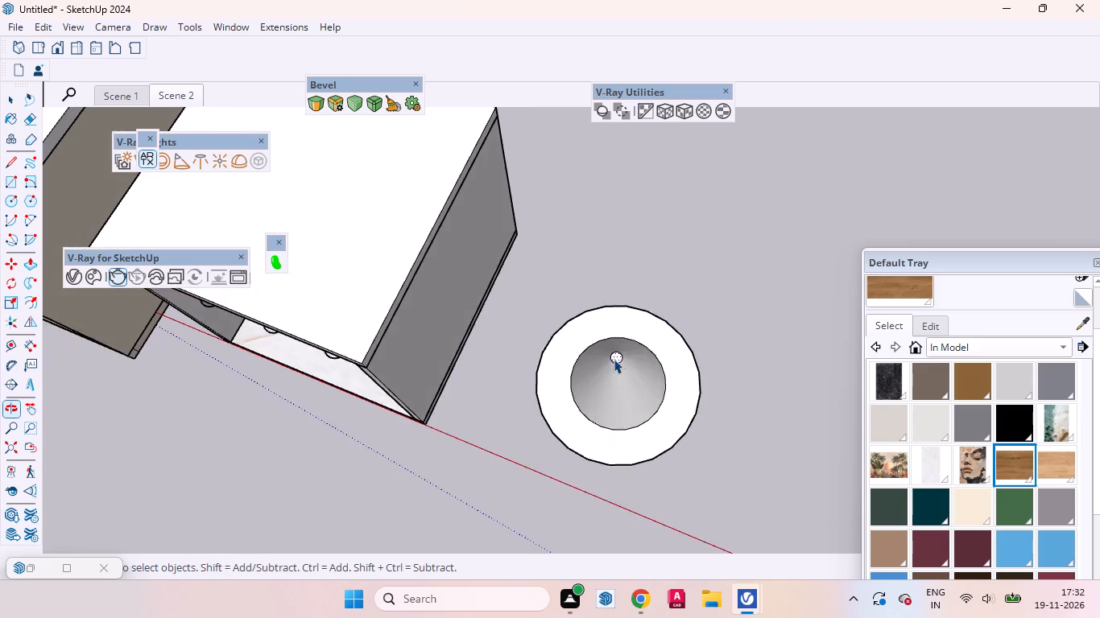
scroll(618, 357, "up", 14)
middle_click_drag(617, 357, 556, 192)
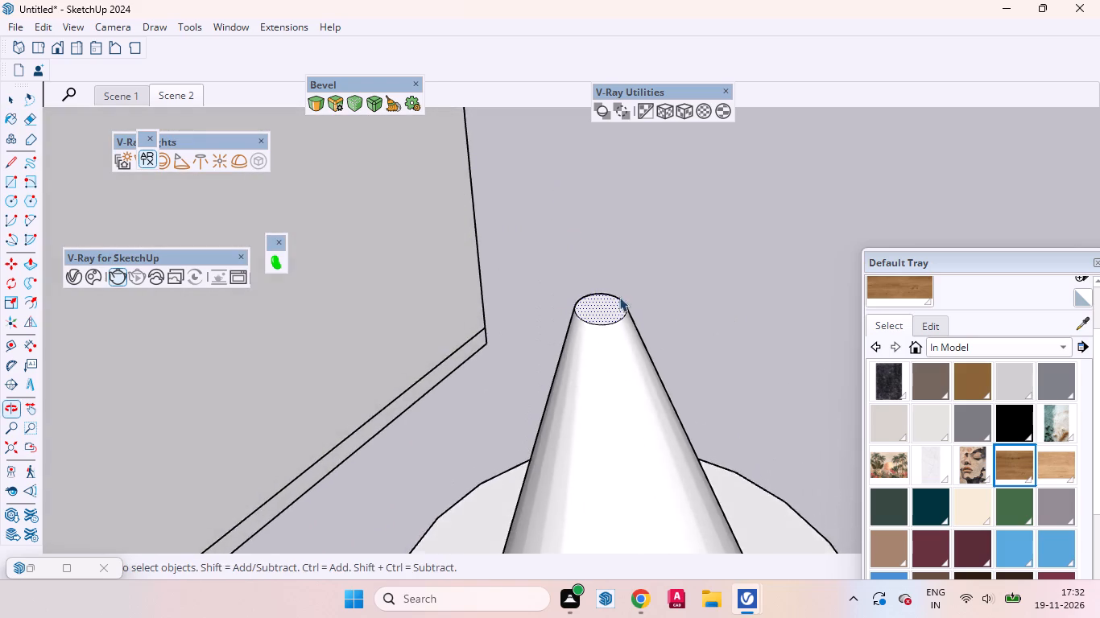
scroll(619, 297, "down", 17)
middle_click_drag(651, 349, 837, 175)
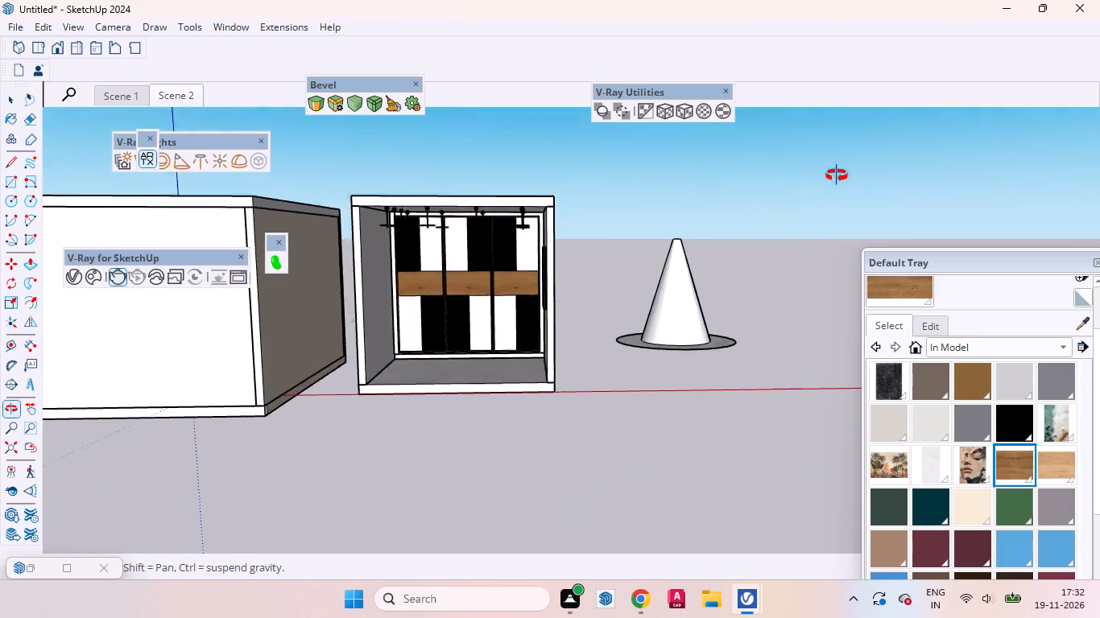
middle_click_drag(837, 175, 767, 112)
scroll(733, 233, "up", 3)
middle_click_drag(689, 290, 687, 144)
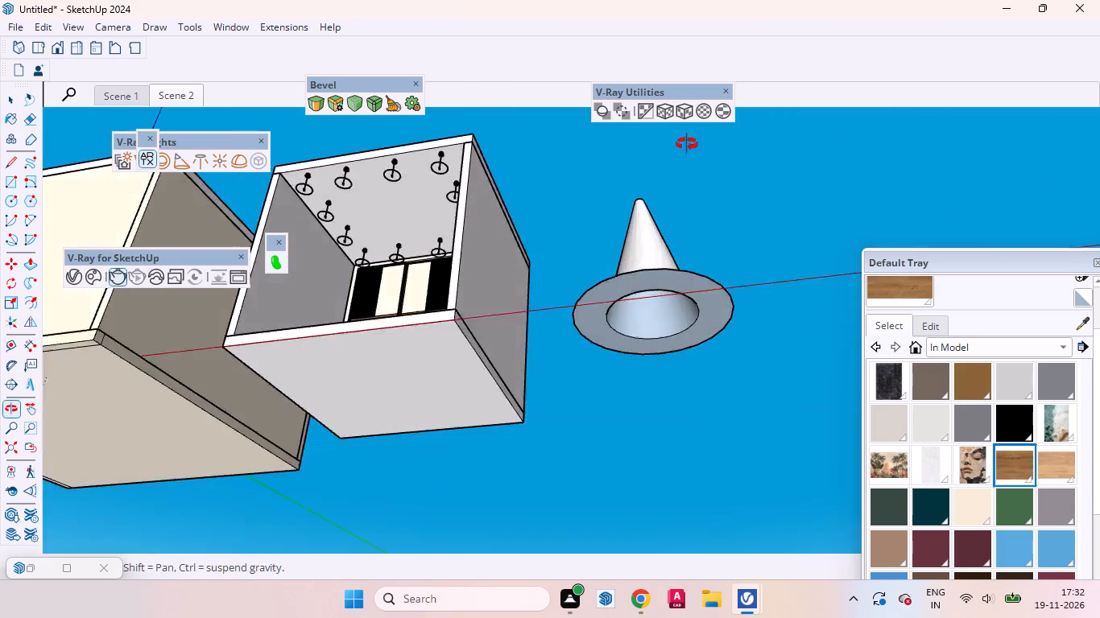
middle_click_drag(687, 144, 689, 134)
scroll(672, 312, "down", 3)
scroll(656, 270, "up", 6)
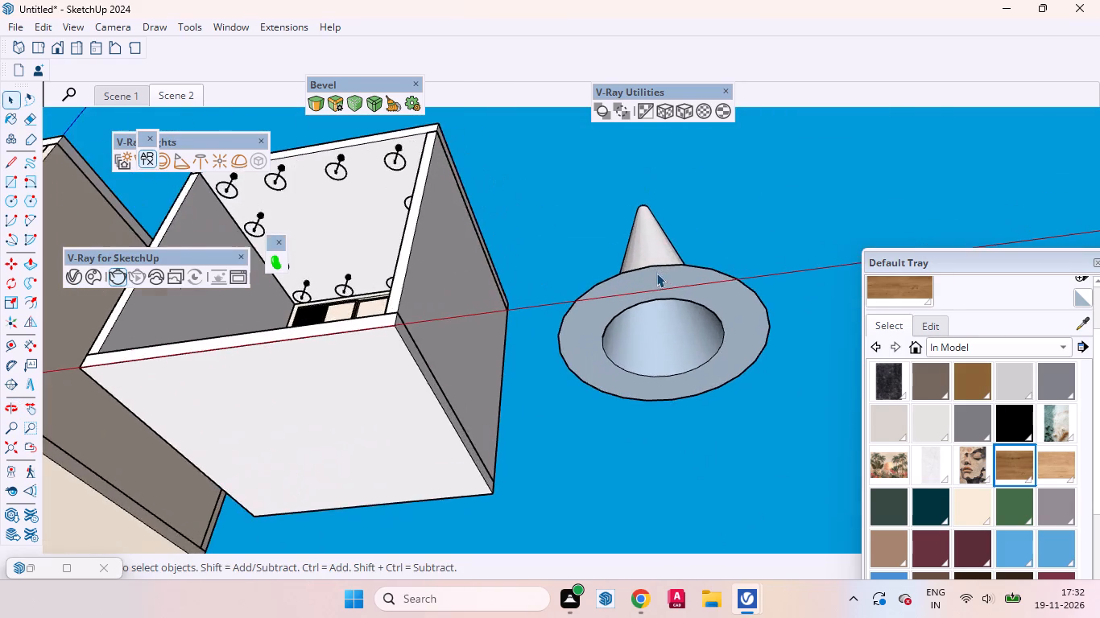
middle_click_drag(664, 303, 626, 122)
left_click(667, 253)
scroll(651, 244, "up", 5)
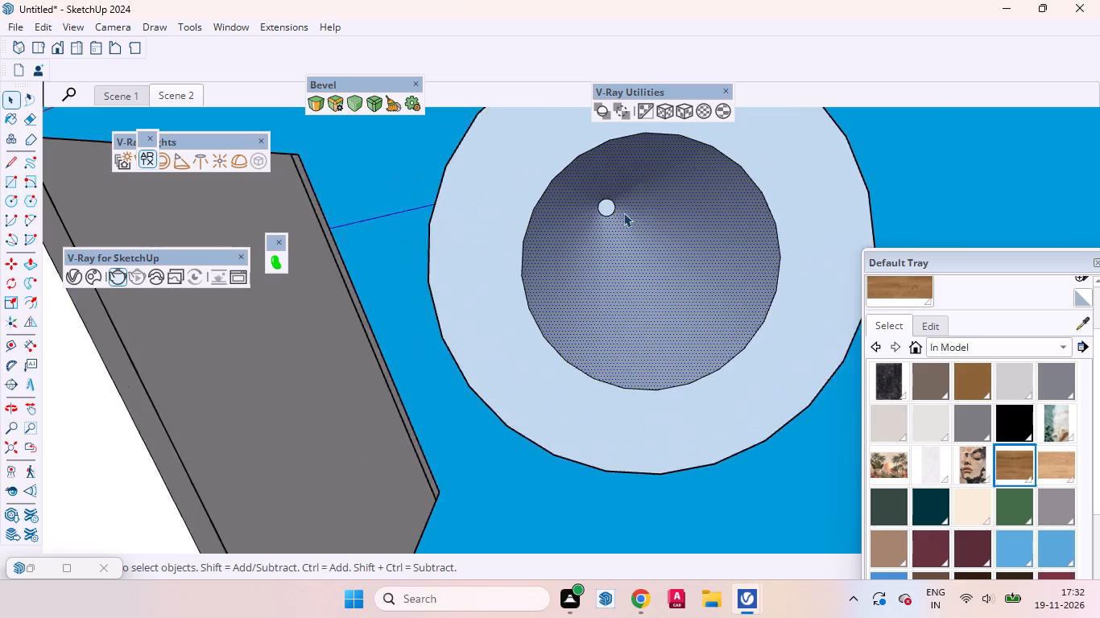
scroll(623, 212, "up", 3)
left_click(606, 209)
left_click(635, 270)
left_click(555, 270)
left_click(482, 260)
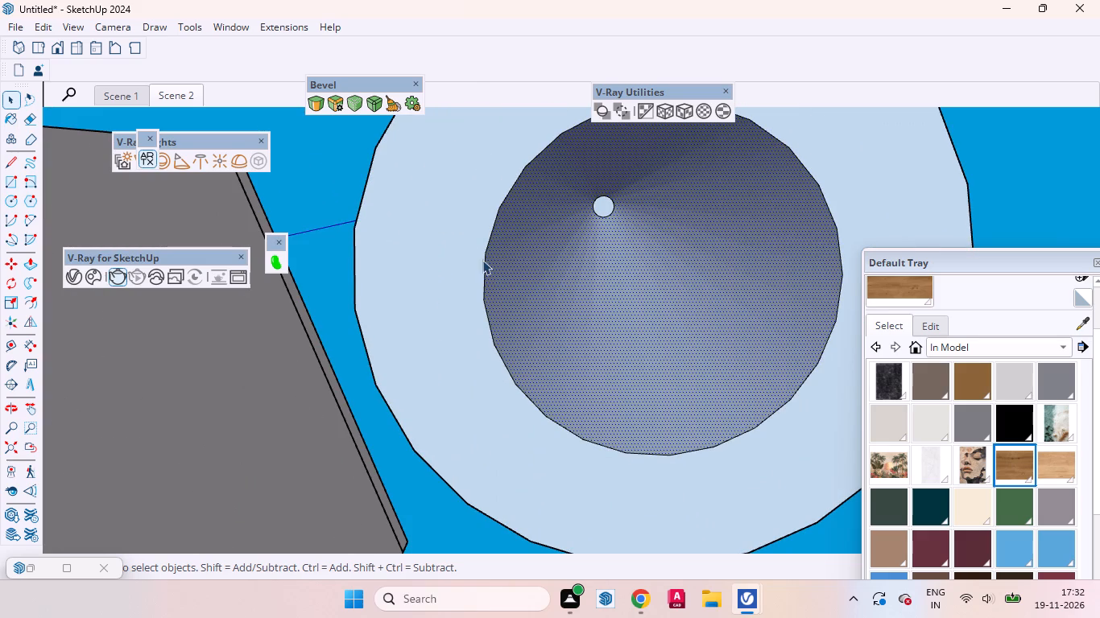
left_click(682, 314)
left_click(606, 207)
left_click(845, 178)
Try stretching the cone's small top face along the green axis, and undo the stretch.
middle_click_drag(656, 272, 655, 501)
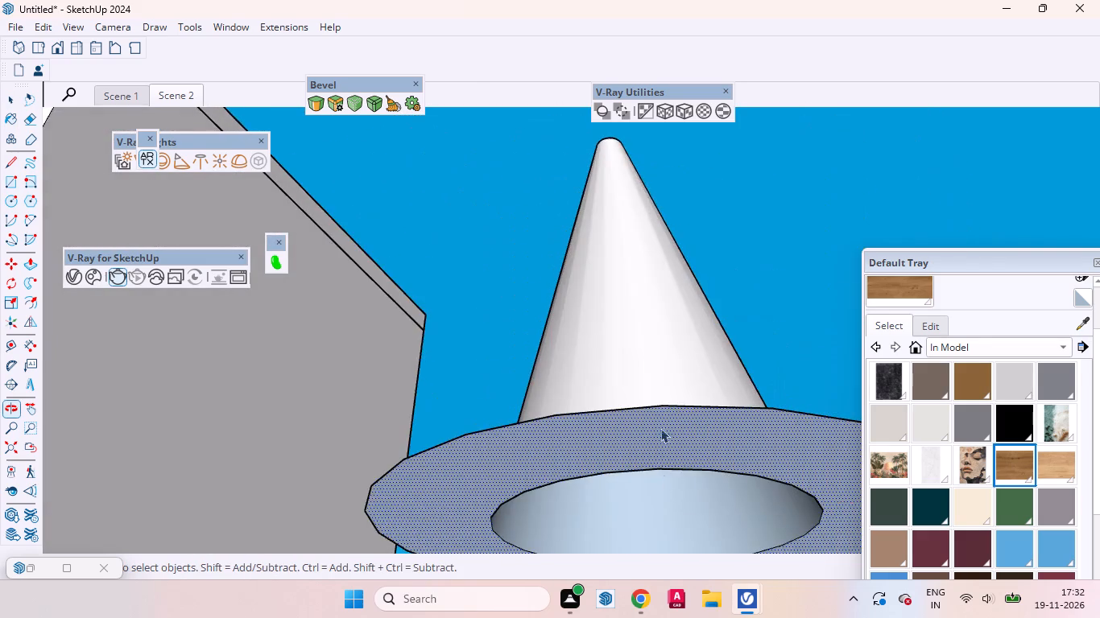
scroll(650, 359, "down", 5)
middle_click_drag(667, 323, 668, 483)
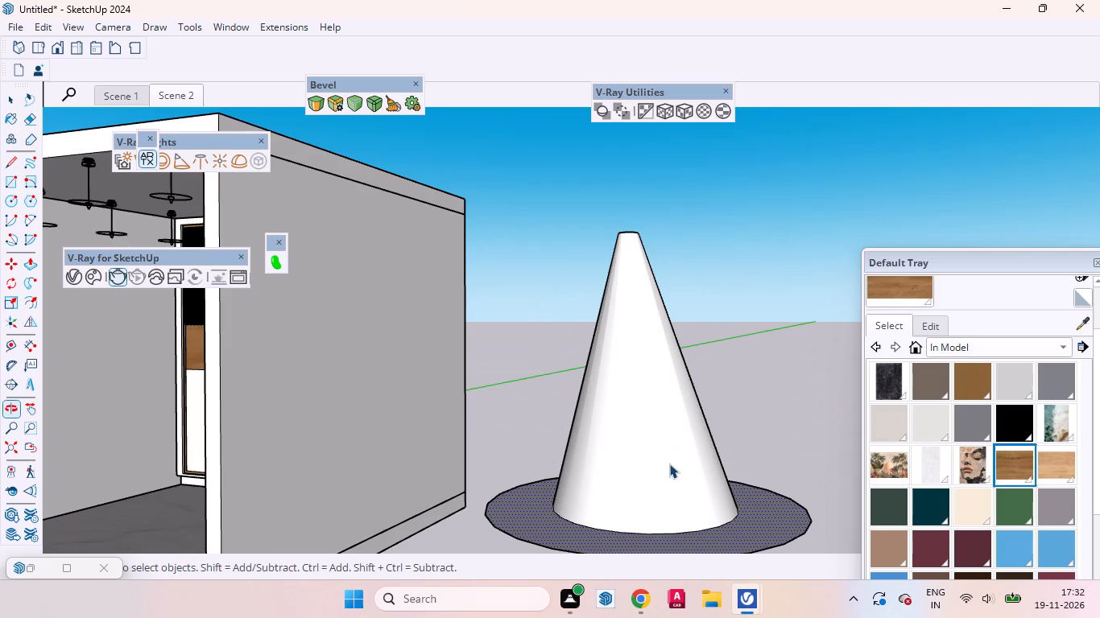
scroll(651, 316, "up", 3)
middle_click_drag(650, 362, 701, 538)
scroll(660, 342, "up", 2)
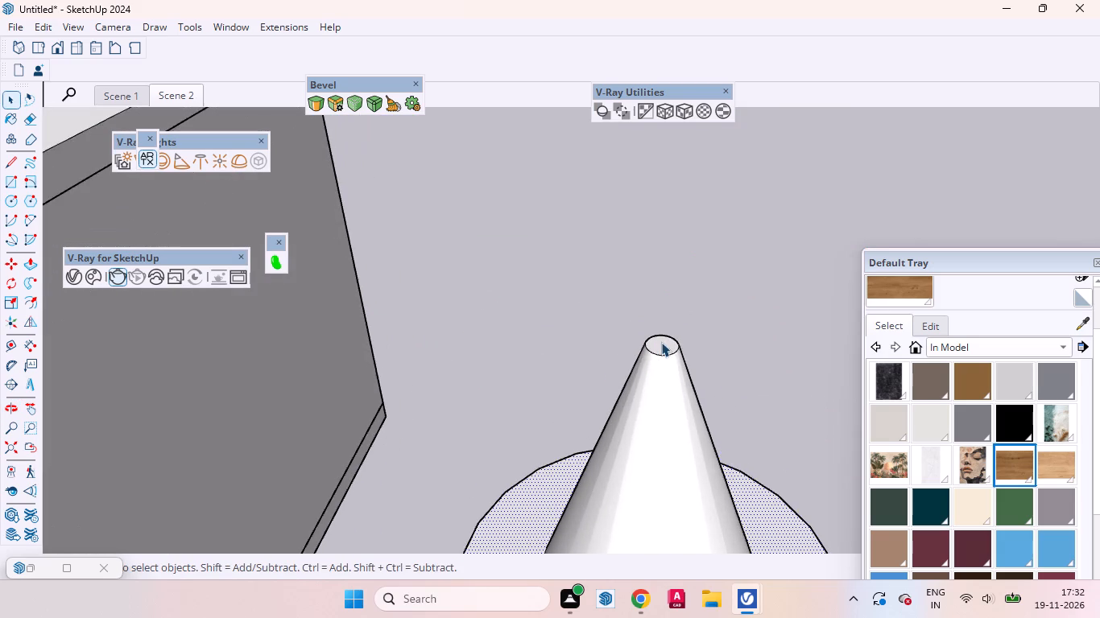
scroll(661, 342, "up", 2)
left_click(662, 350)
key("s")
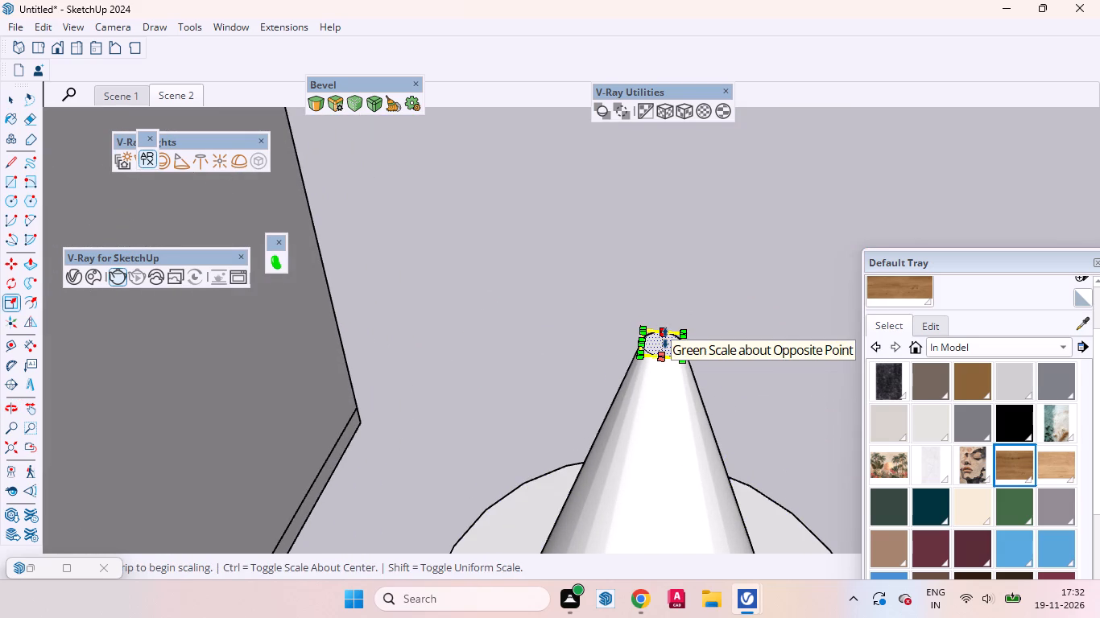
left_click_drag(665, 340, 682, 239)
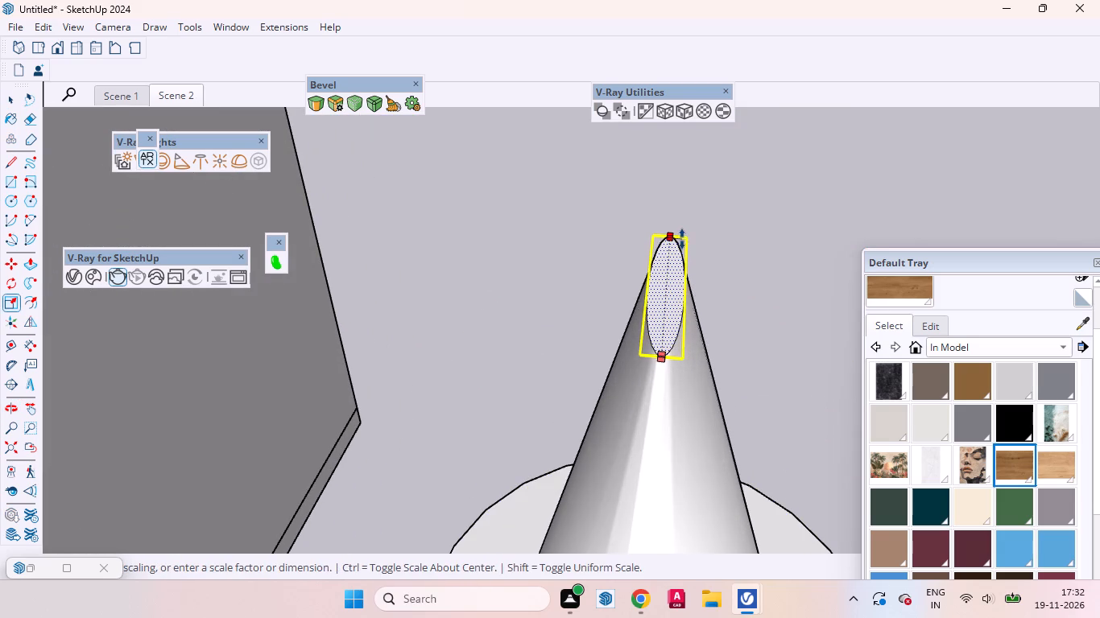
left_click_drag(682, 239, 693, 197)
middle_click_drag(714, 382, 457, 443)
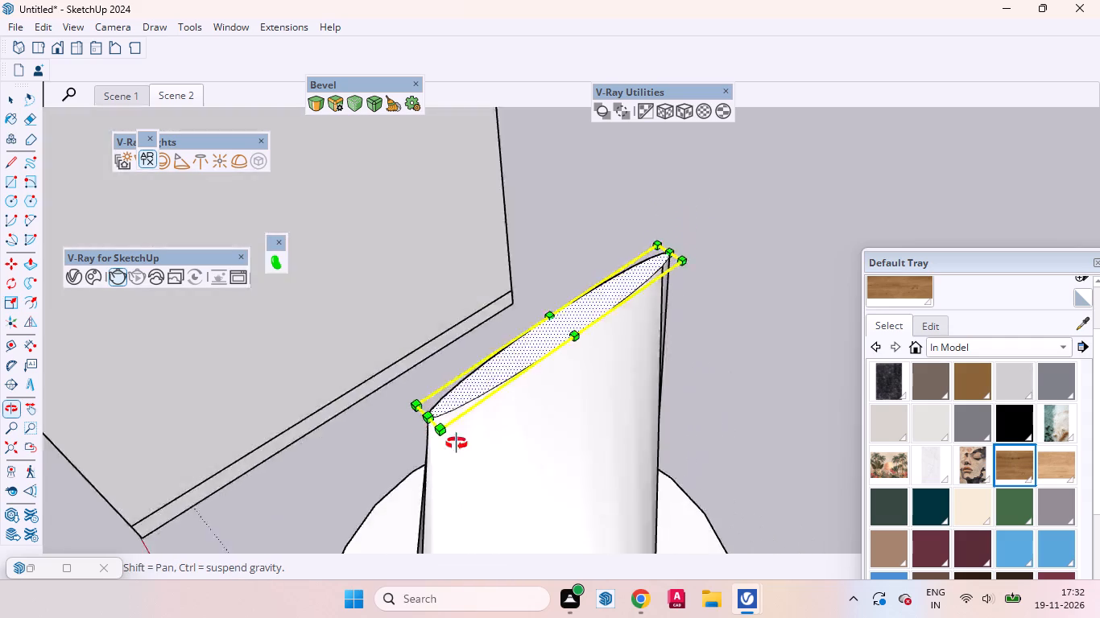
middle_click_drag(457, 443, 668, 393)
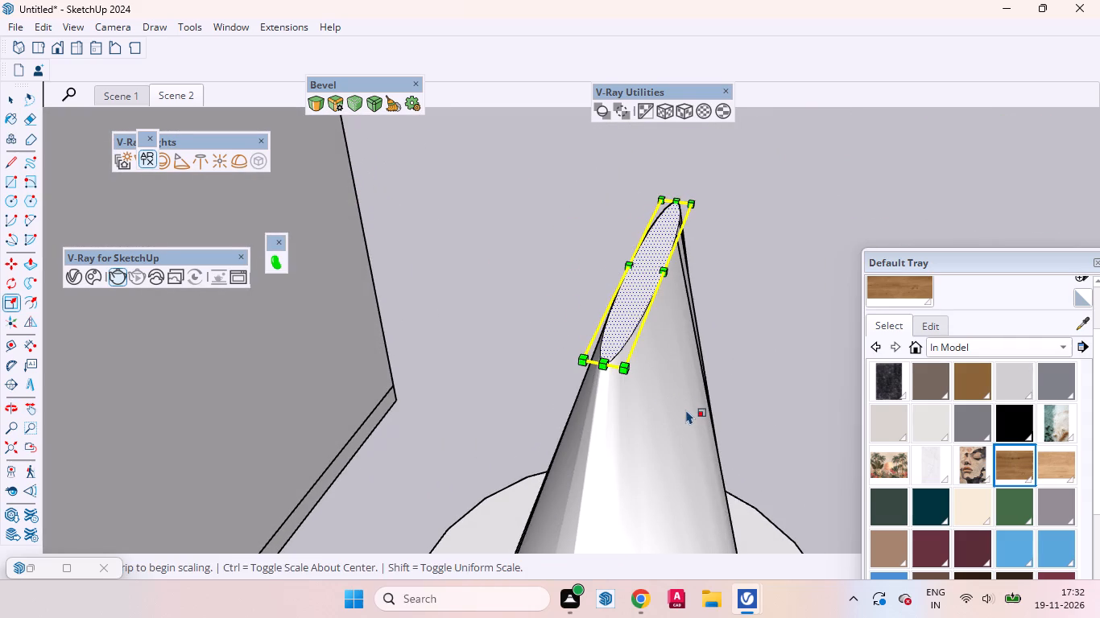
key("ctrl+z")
Uniformly scale the cone's top face down to nearly a point, giving the cone a sharp tip.
left_click_drag(622, 364, 621, 351)
left_click_drag(593, 330, 598, 338)
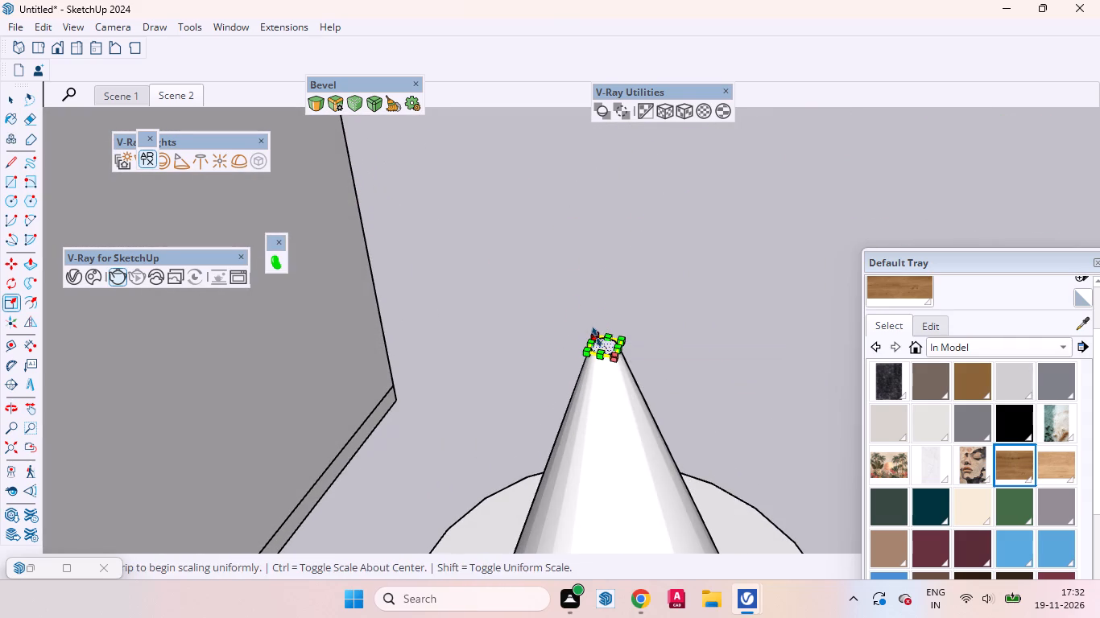
left_click_drag(598, 338, 612, 358)
scroll(626, 344, "up", 3)
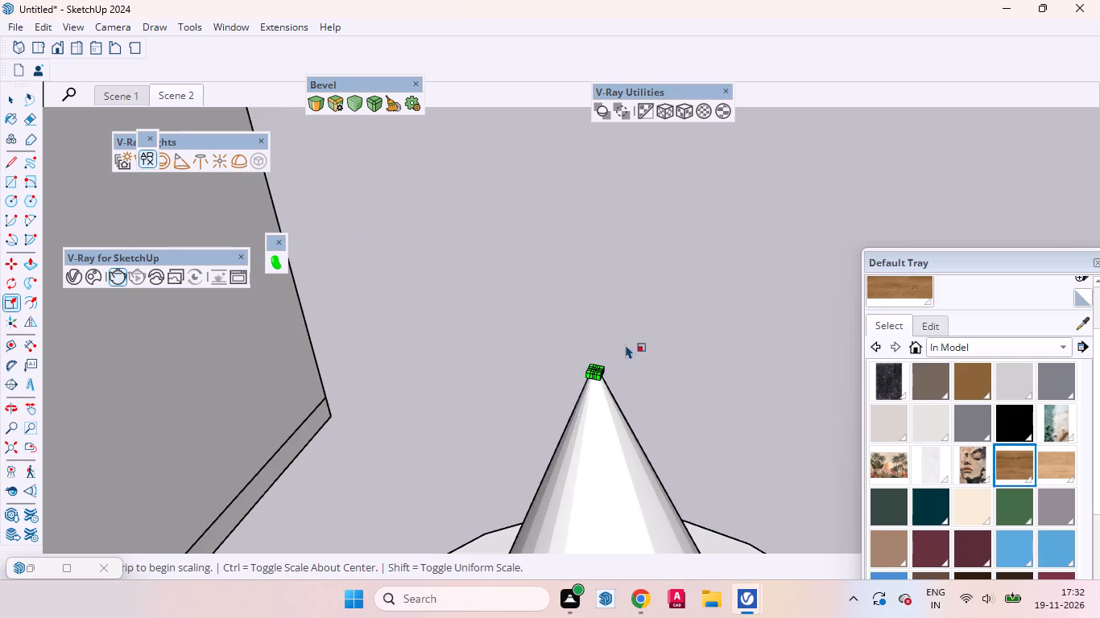
scroll(626, 344, "up", 3)
scroll(593, 367, "down", 5)
middle_click_drag(609, 393, 638, 337)
scroll(648, 351, "down", 16)
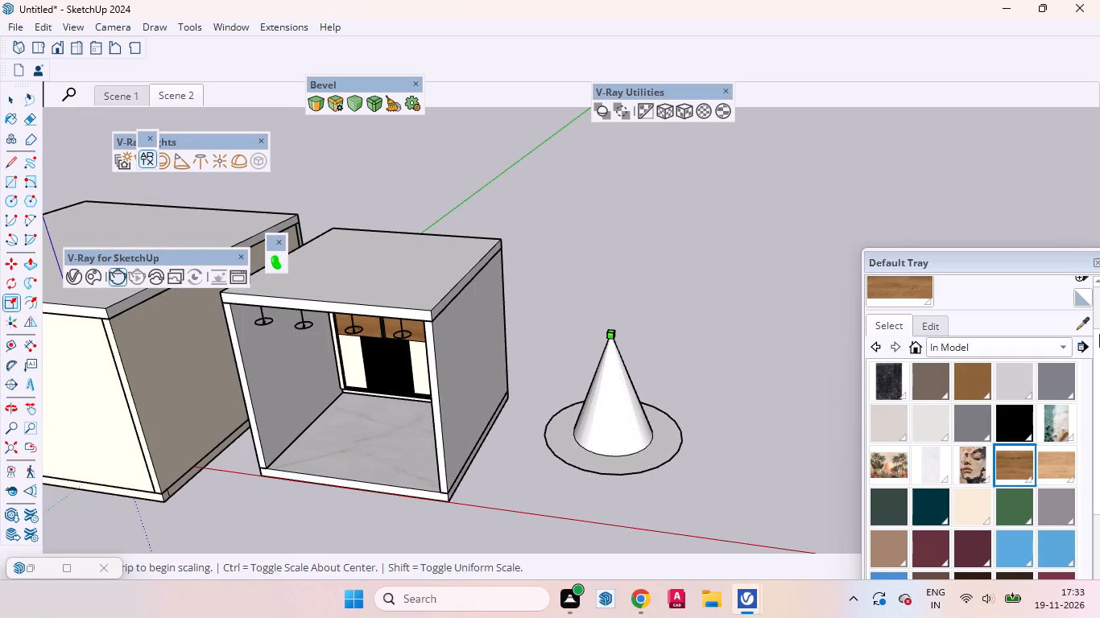
left_click(6, 100)
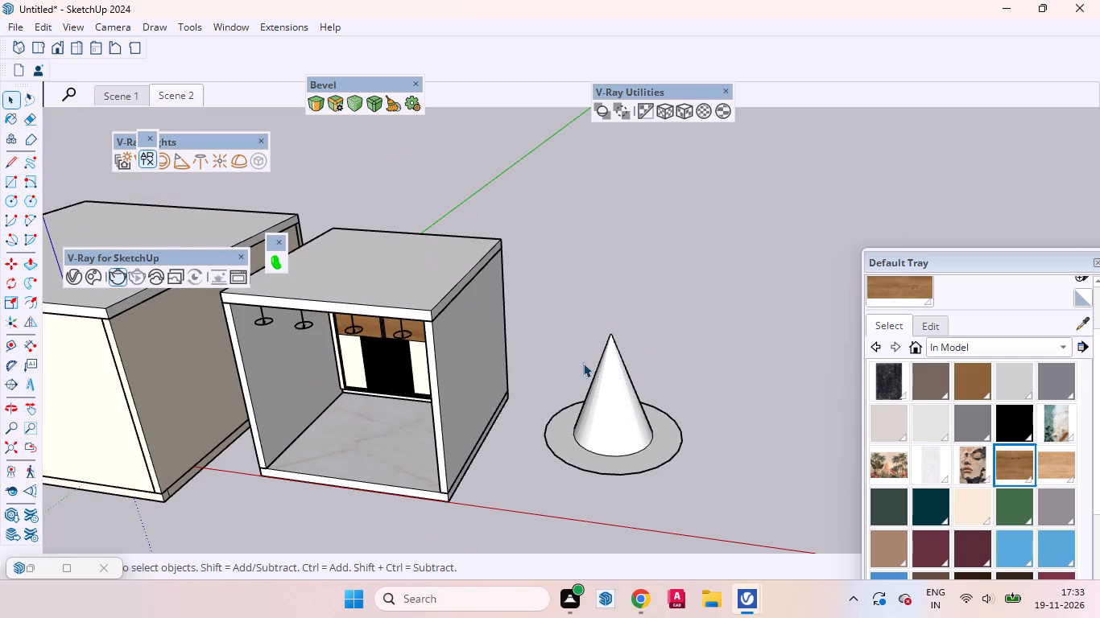
Copy the cone's tiny tip face a short distance straight up along the blue axis.
scroll(597, 459, "up", 14)
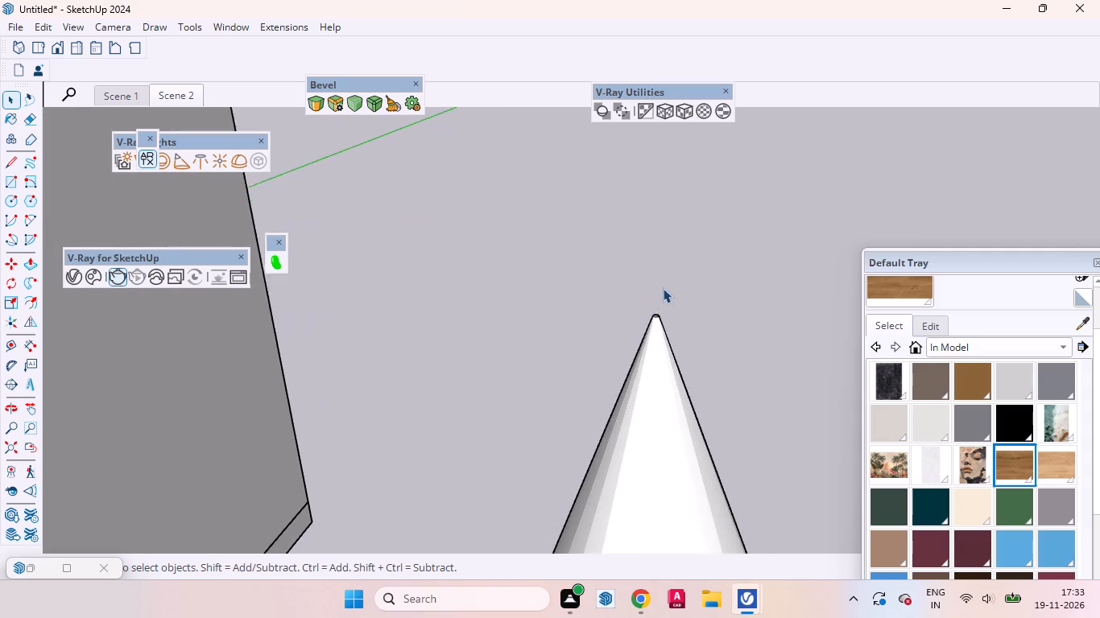
scroll(663, 288, "up", 3)
middle_click_drag(643, 395, 650, 617)
scroll(643, 335, "up", 1)
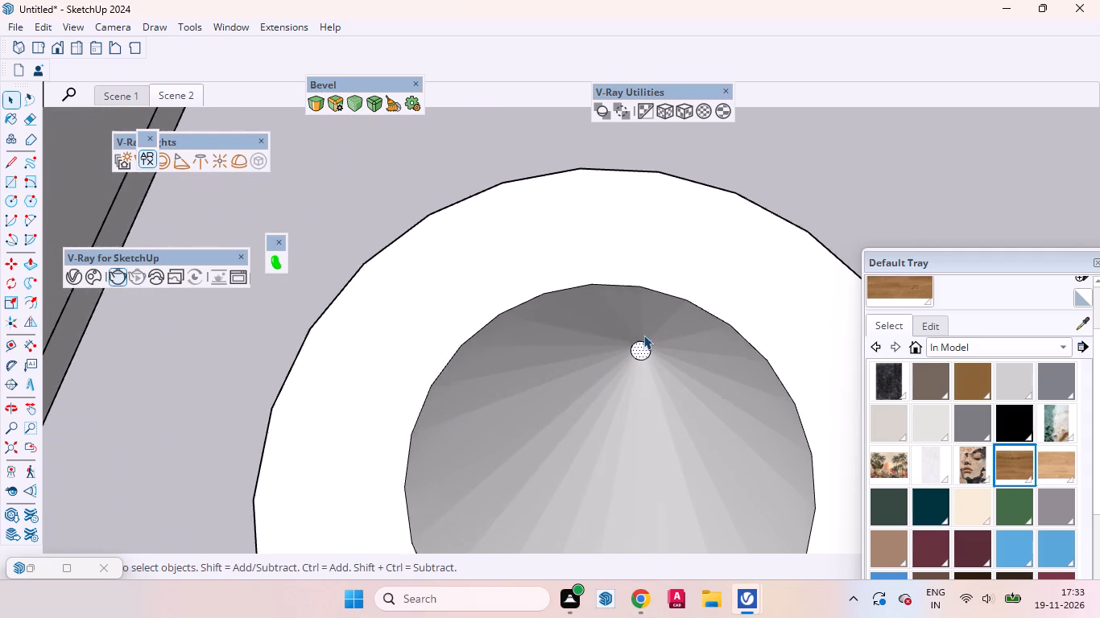
scroll(643, 335, "up", 7)
key("m")
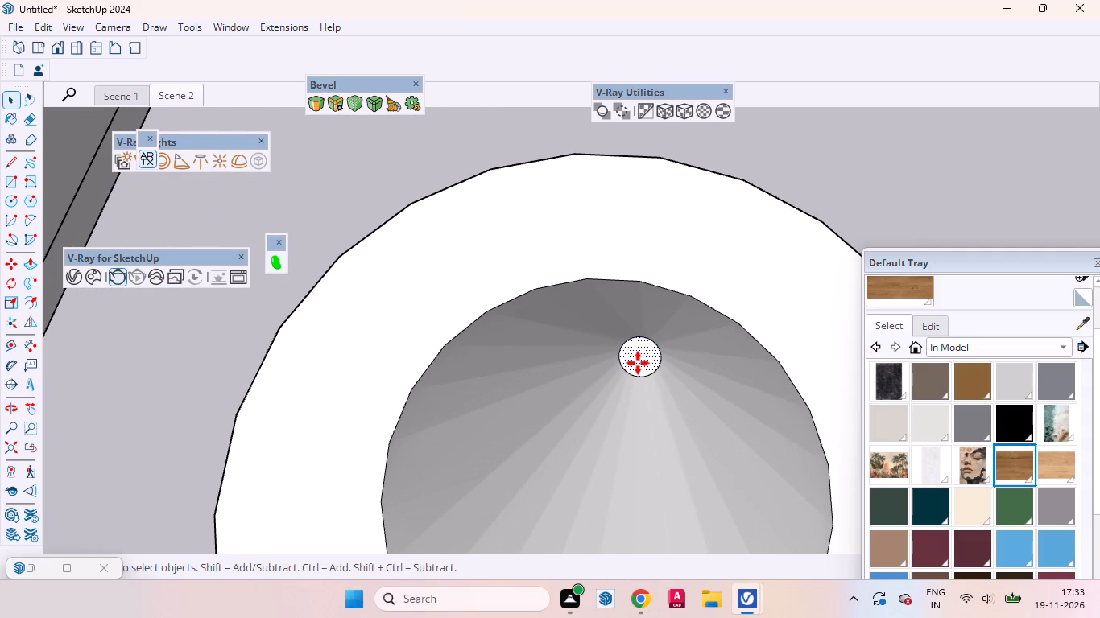
left_click(638, 363)
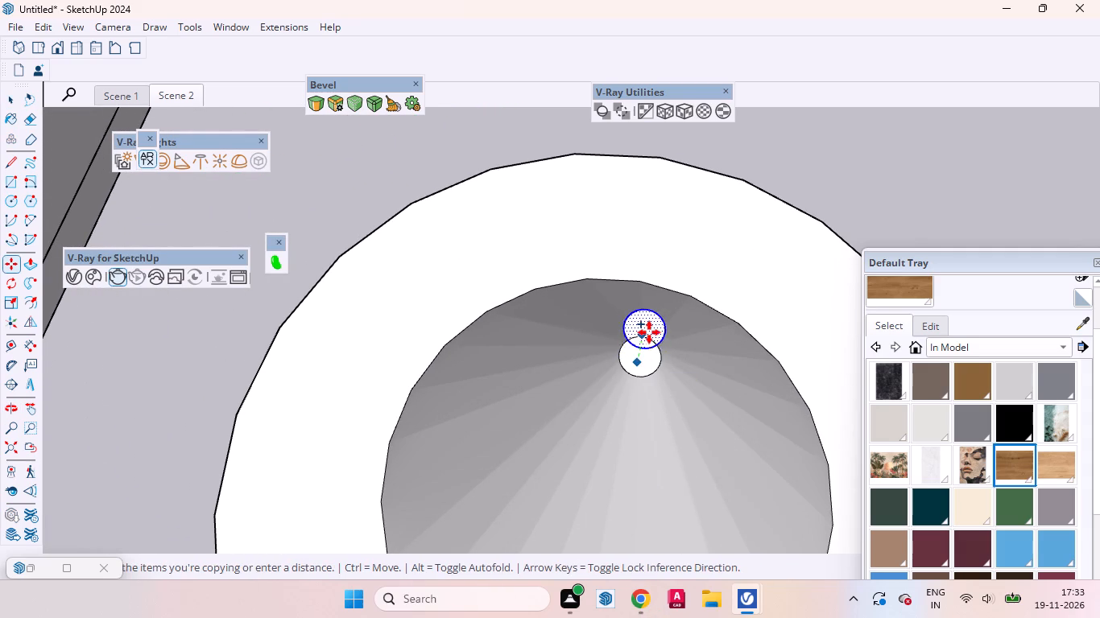
key("Up")
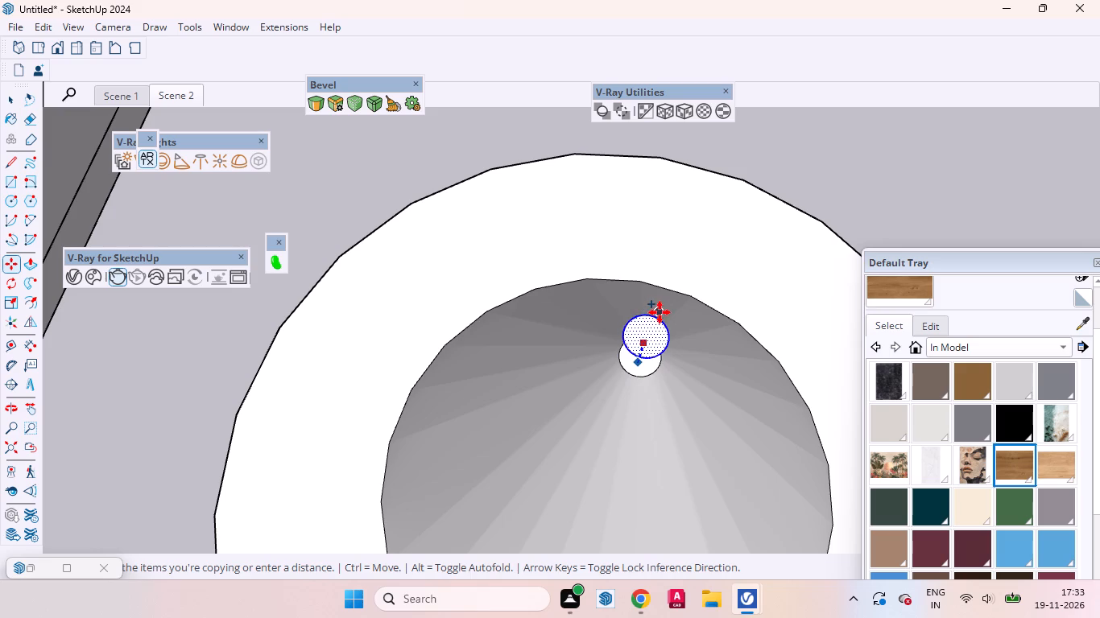
left_click(660, 312)
key("space")
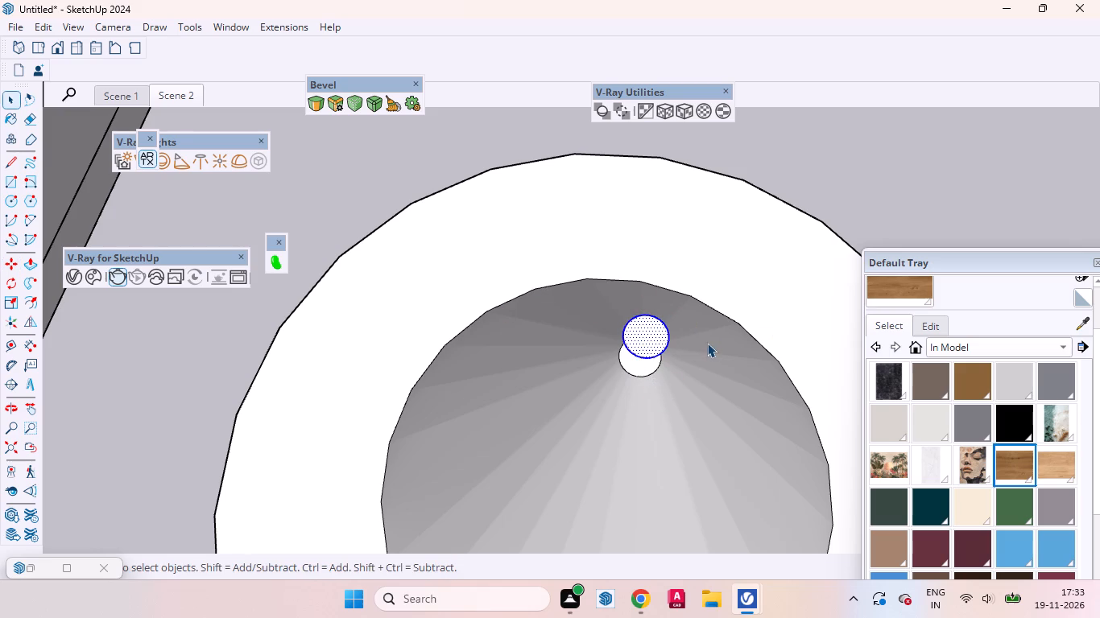
Push/Pull the copied circle above the cone's tip upward into a short, narrow cylinder.
middle_click_drag(707, 343, 740, 312)
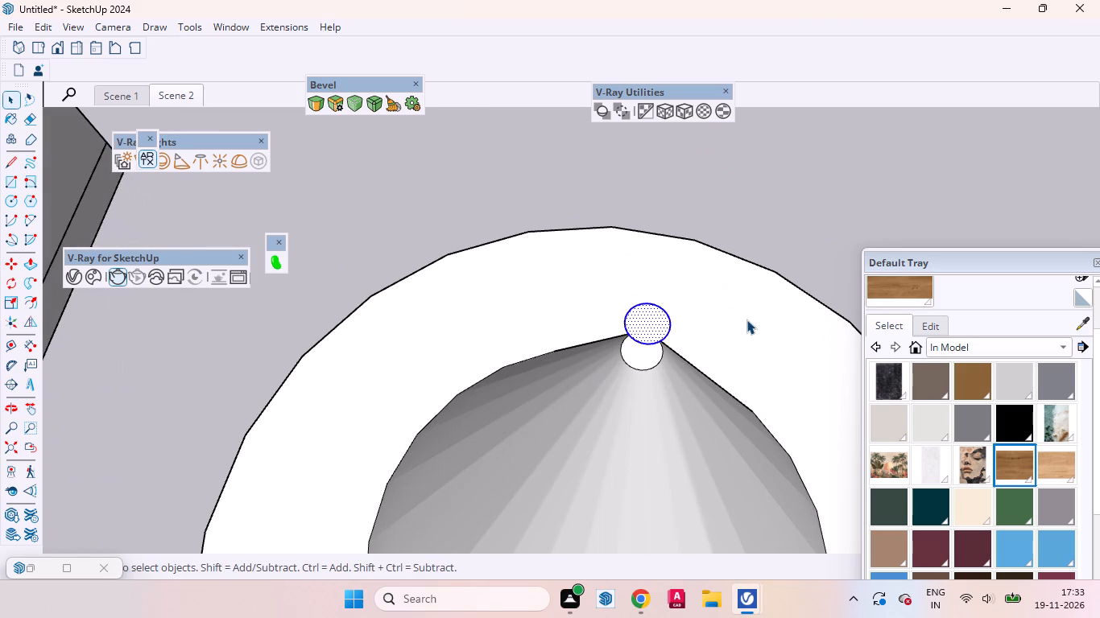
key("p")
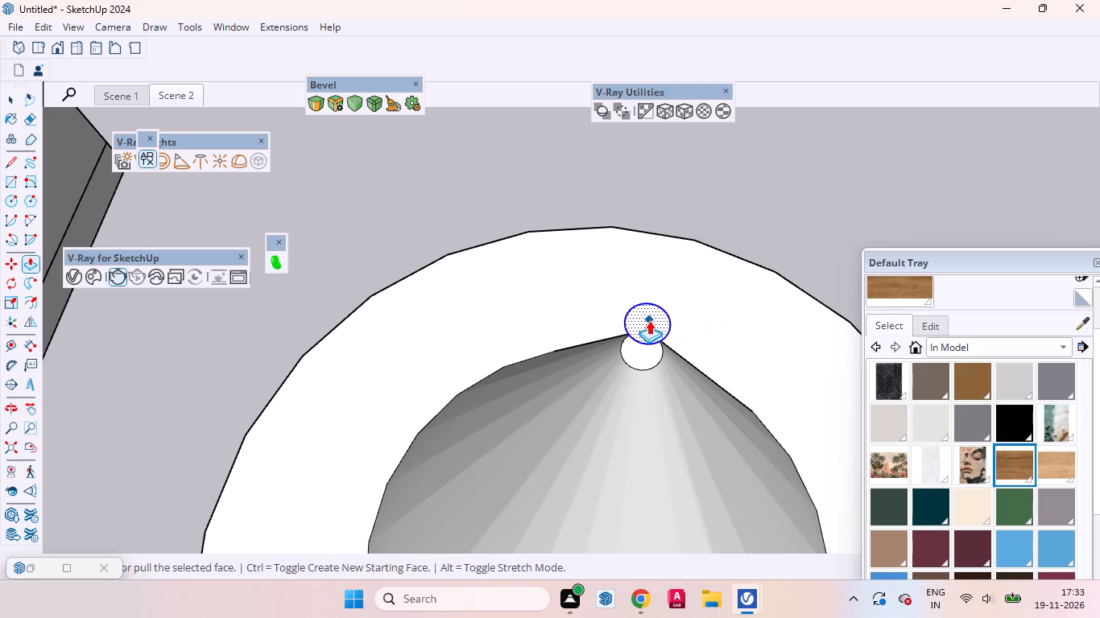
left_click(649, 320)
left_click(665, 271)
key("space")
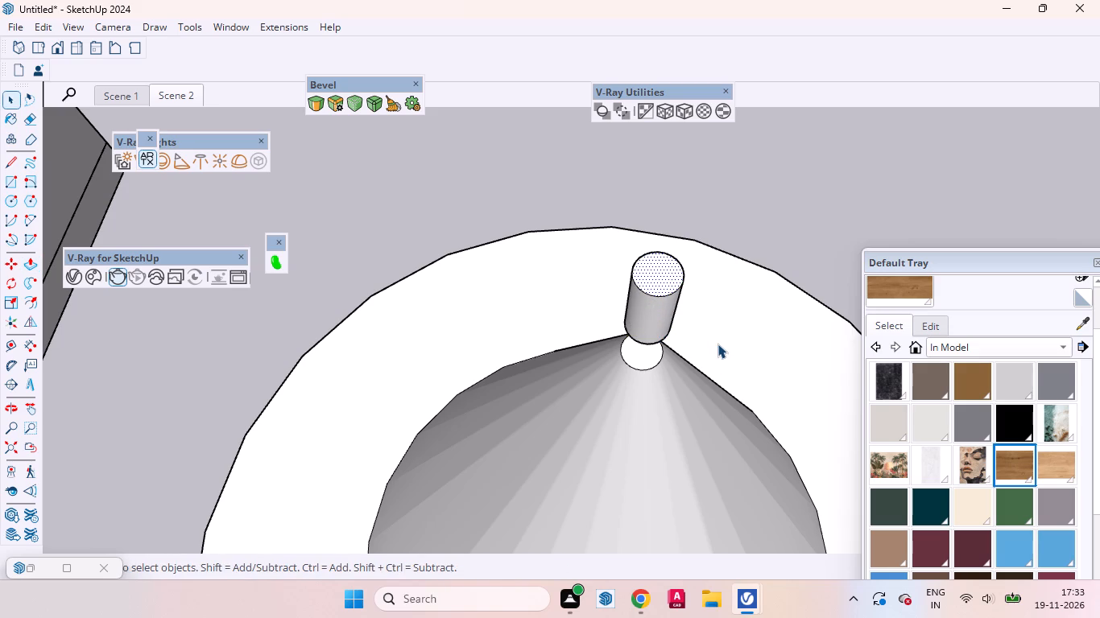
Uniformly scale up the top face of the short cylinder above the cone's tip, flaring it outward.
key("s")
left_click_drag(635, 247, 608, 208)
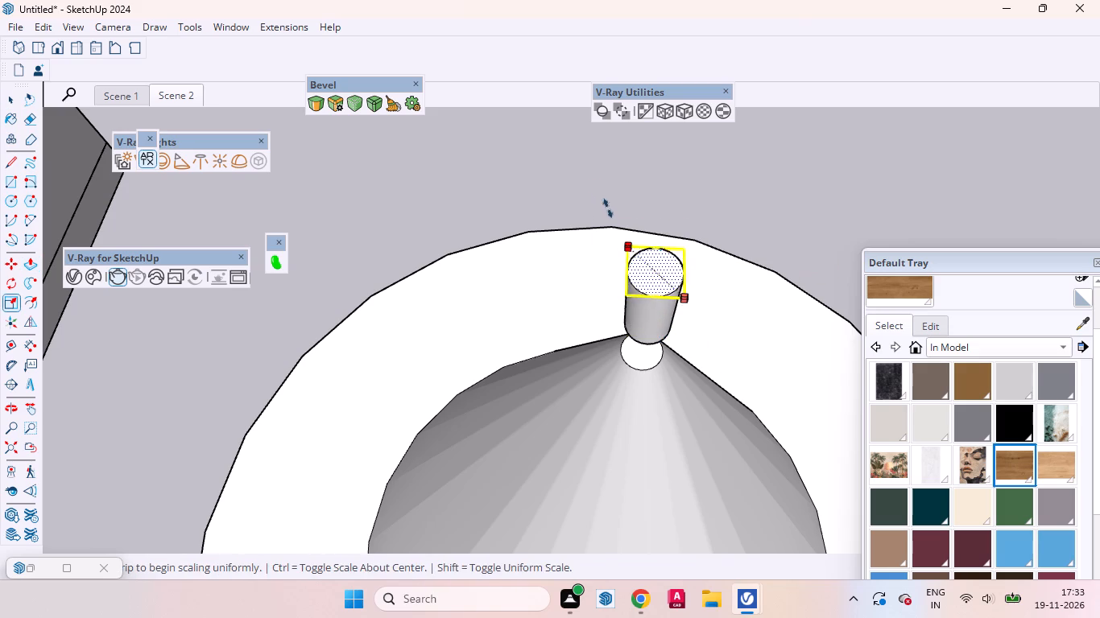
left_click_drag(608, 208, 582, 177)
left_click_drag(681, 295, 731, 328)
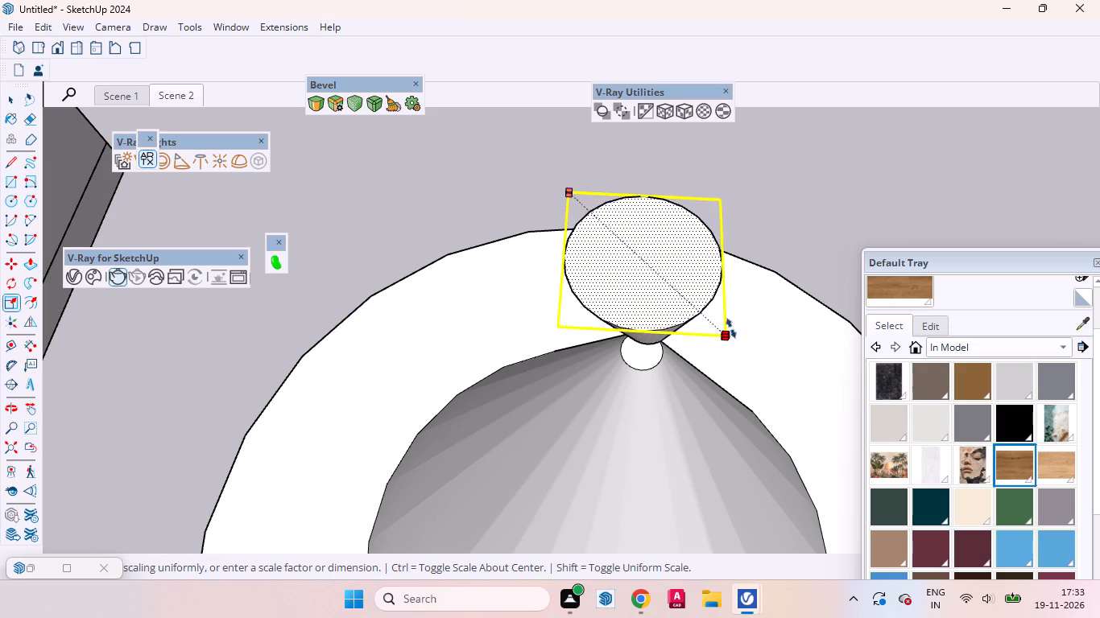
left_click_drag(731, 328, 746, 336)
left_click_drag(723, 360, 713, 217)
middle_click_drag(722, 352, 718, 272)
left_click_drag(713, 211, 718, 272)
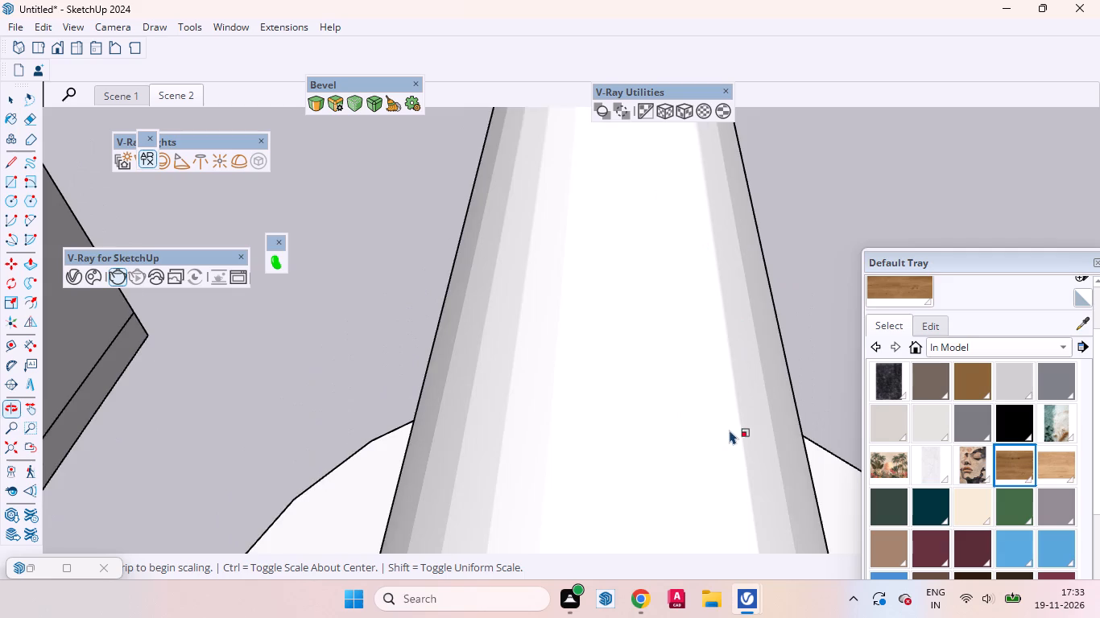
Enlarge the flared piece's top face further from opposite corners, making it a wide, shallow dish above the cone's tip.
scroll(730, 435, "down", 14)
middle_click_drag(696, 365, 685, 199)
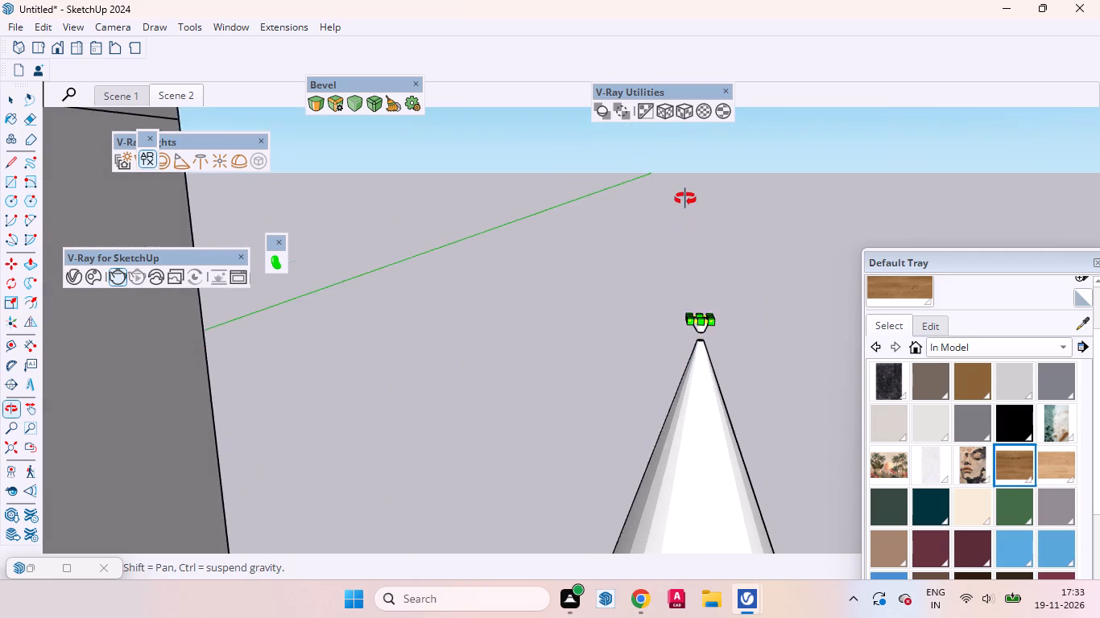
middle_click_drag(685, 199, 726, 439)
scroll(713, 331, "up", 5)
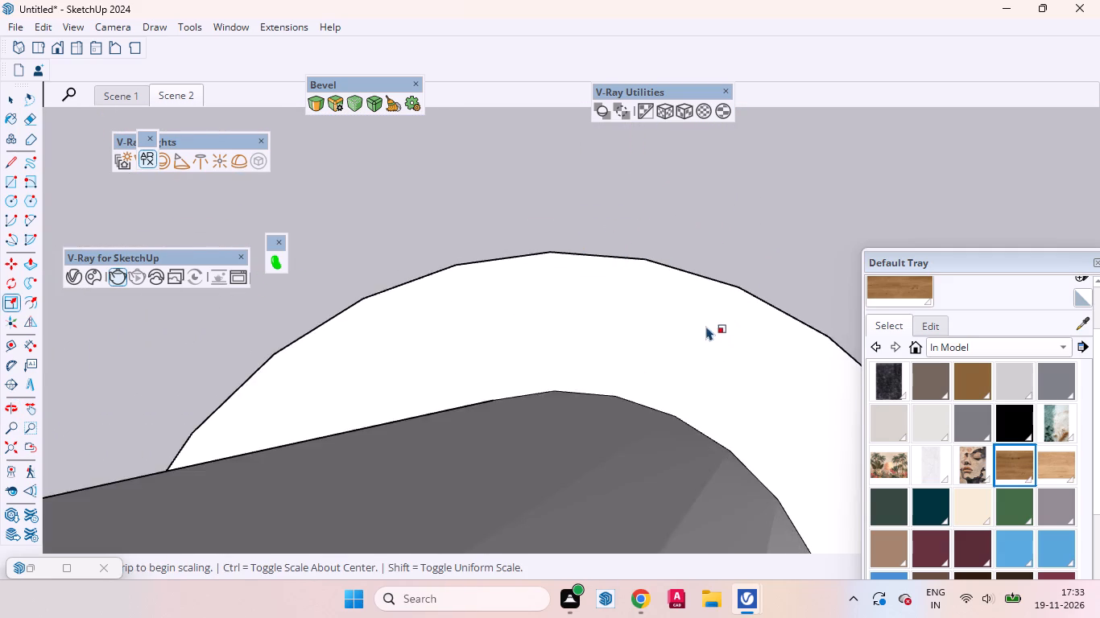
scroll(706, 340, "down", 4)
middle_click_drag(717, 397, 668, 517)
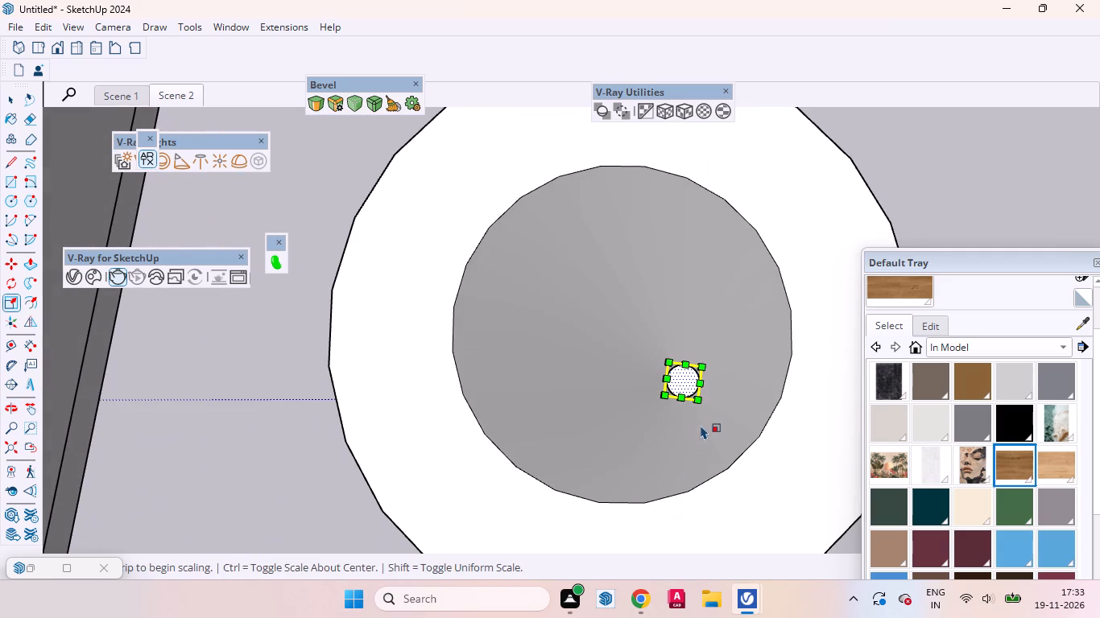
left_click_drag(704, 400, 750, 455)
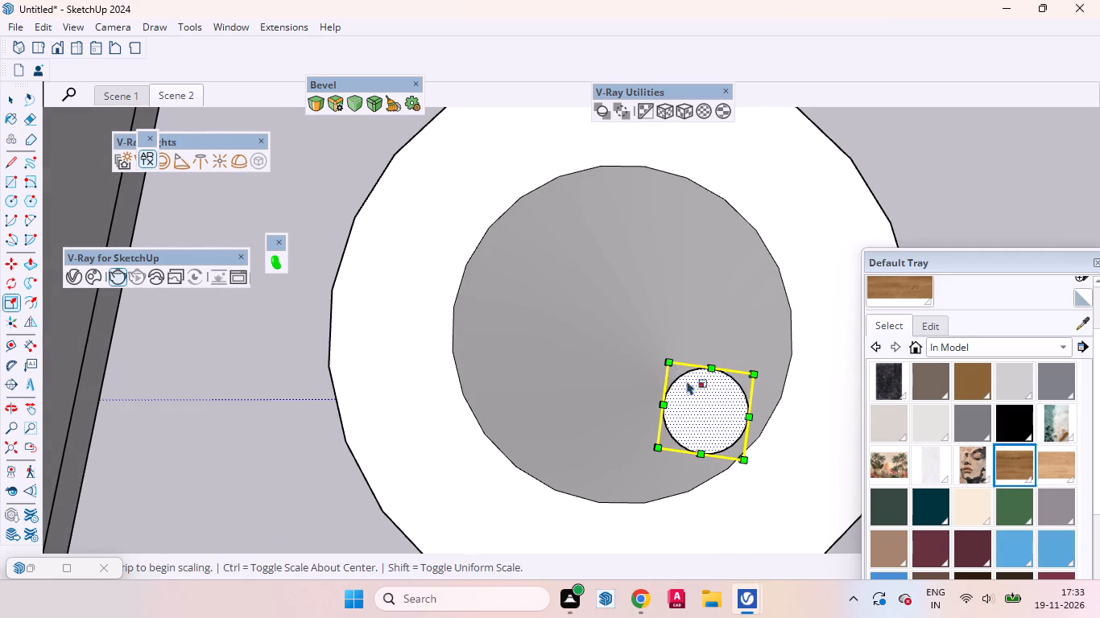
left_click_drag(666, 363, 656, 295)
Examine the dish-shaped piece and its gap to the cone's tip from the side, above and below.
middle_click_drag(702, 395, 676, 292)
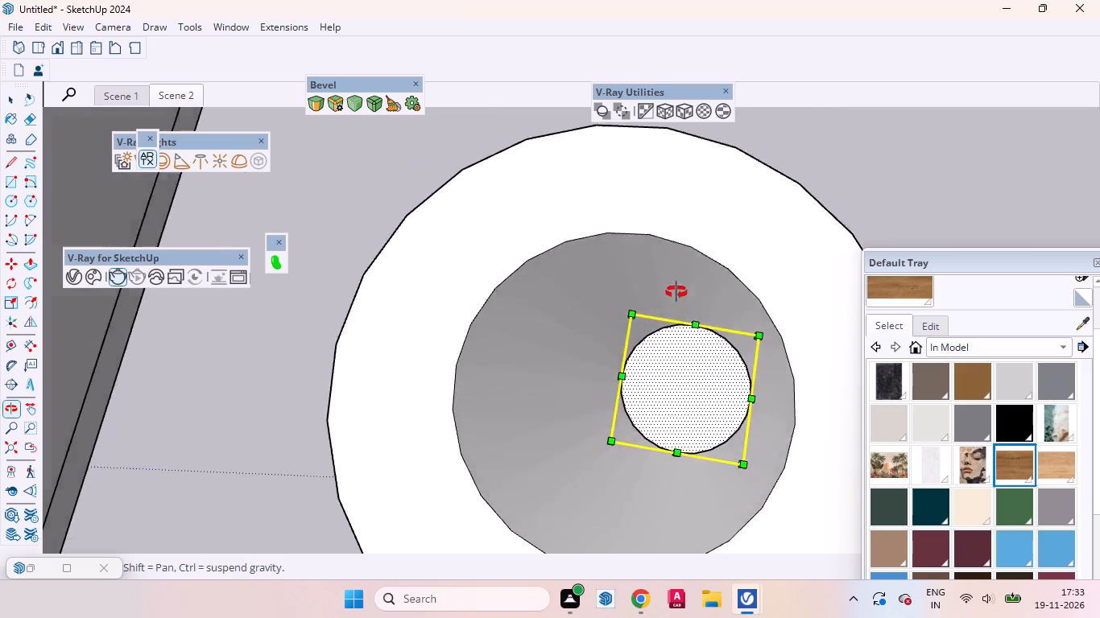
middle_click_drag(676, 292, 628, 147)
scroll(683, 326, "down", 4)
middle_click_drag(685, 378, 668, 197)
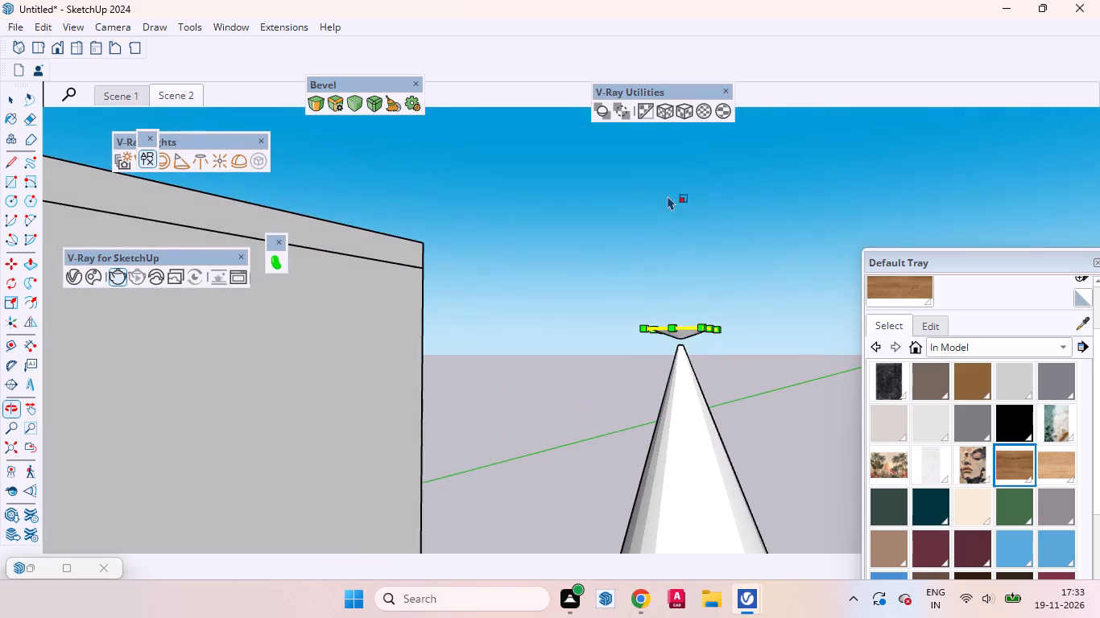
scroll(685, 249, "up", 3)
scroll(701, 349, "down", 4)
middle_click_drag(718, 438, 719, 446)
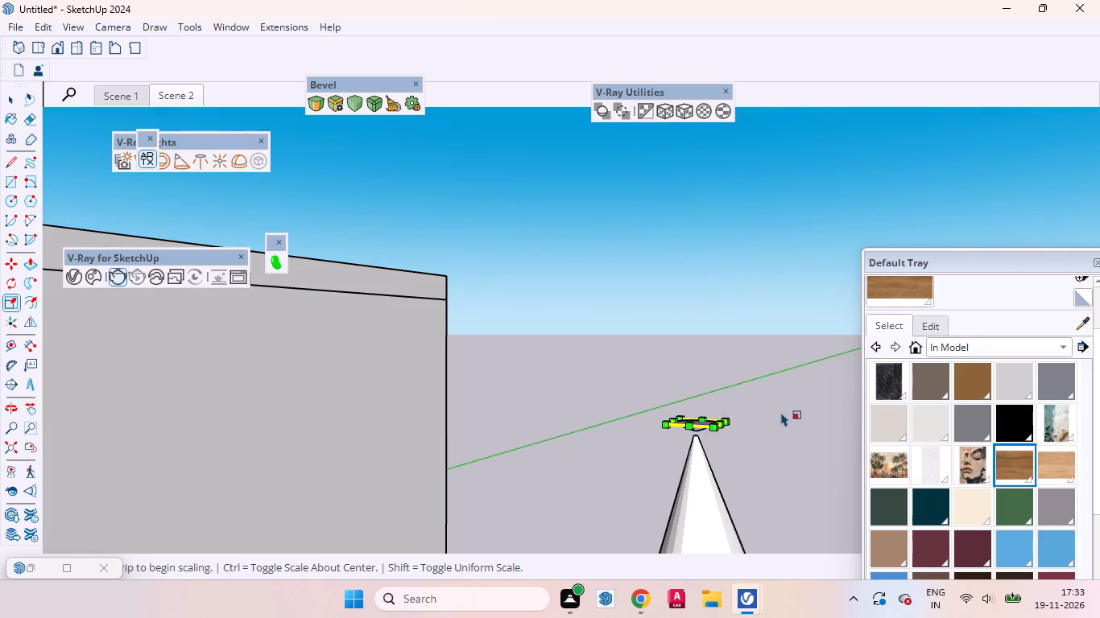
key("space")
scroll(719, 422, "up", 3)
middle_click_drag(680, 463, 682, 617)
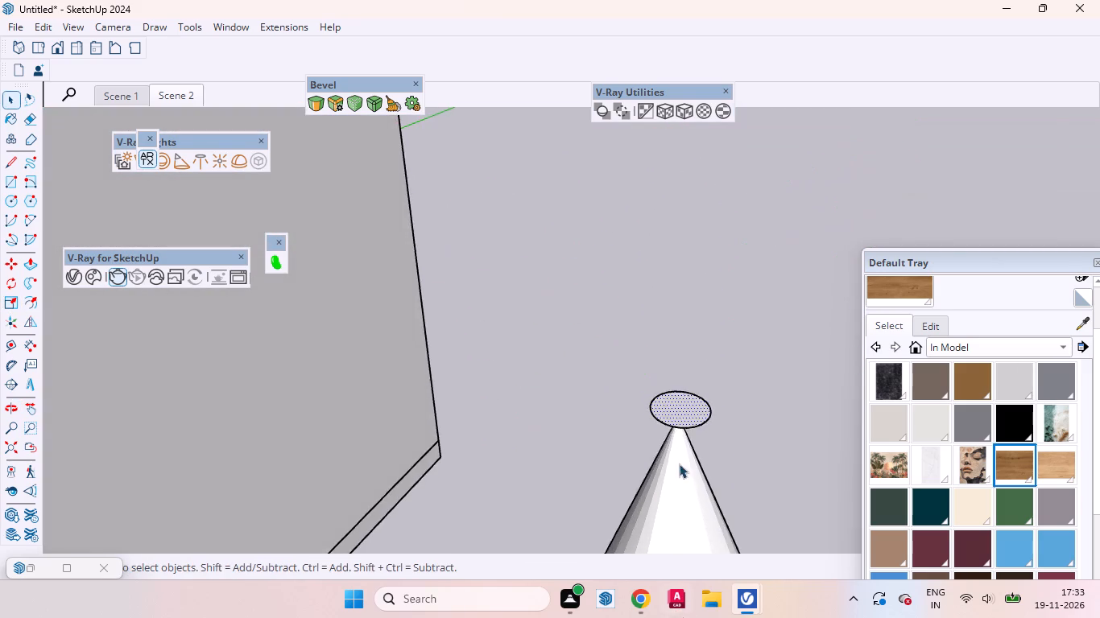
scroll(687, 380, "up", 3)
scroll(658, 351, "down", 2)
middle_click_drag(670, 388, 664, 172)
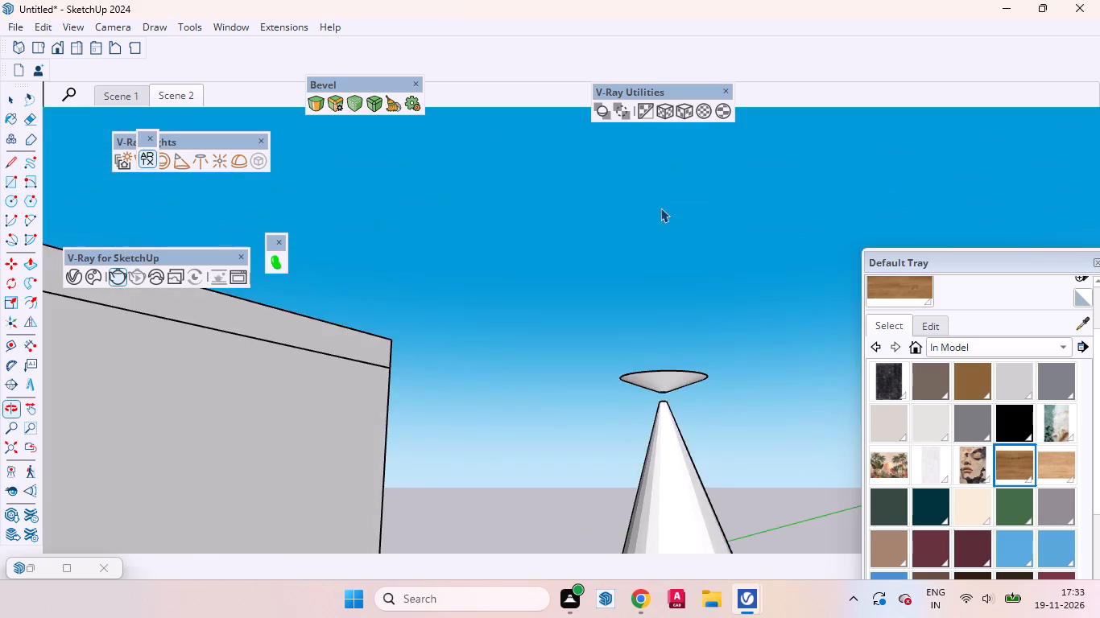
scroll(681, 317, "up", 2)
scroll(661, 385, "down", 2)
middle_click_drag(651, 433, 555, 252)
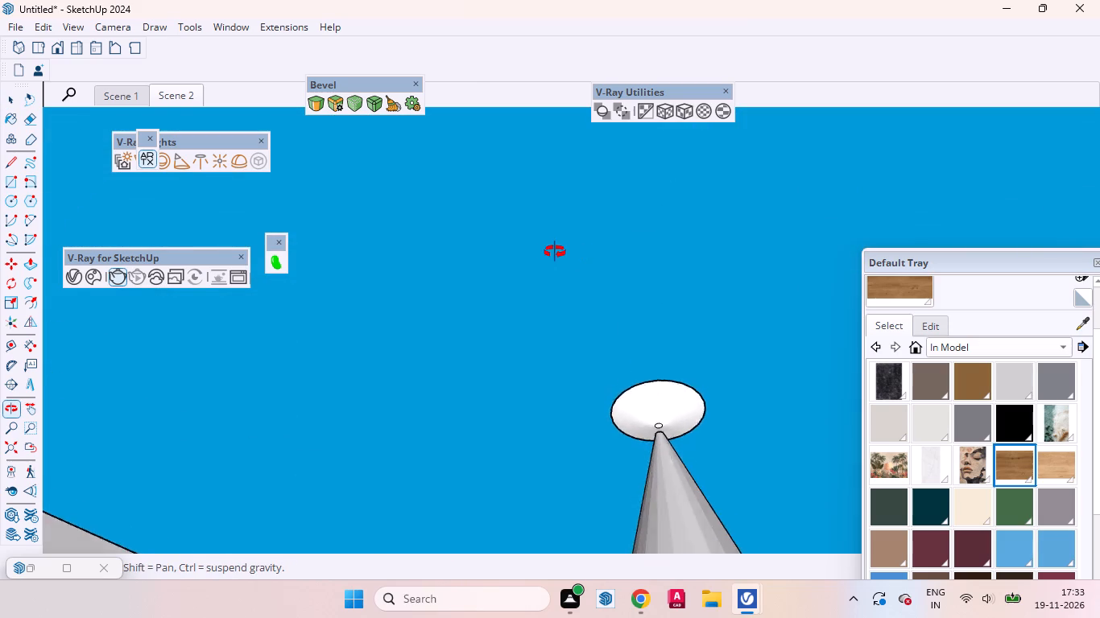
middle_click_drag(555, 252, 610, 584)
Push/Pull the dish's wide top face upward into a tall cylinder above the cone's tip.
scroll(643, 389, "up", 2)
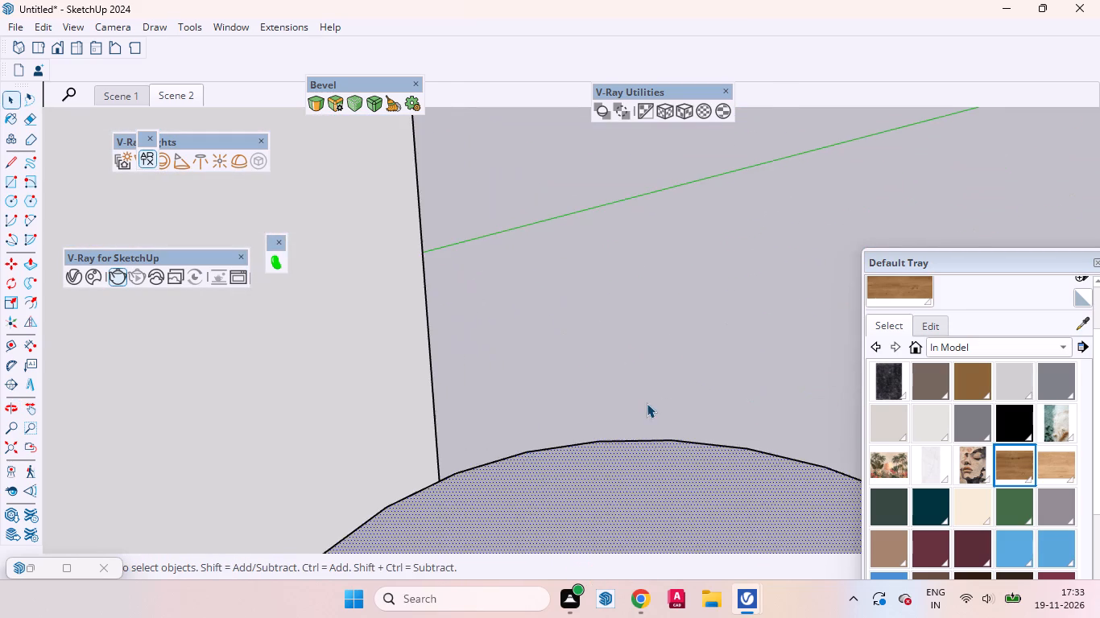
scroll(645, 397, "down", 2)
key("p")
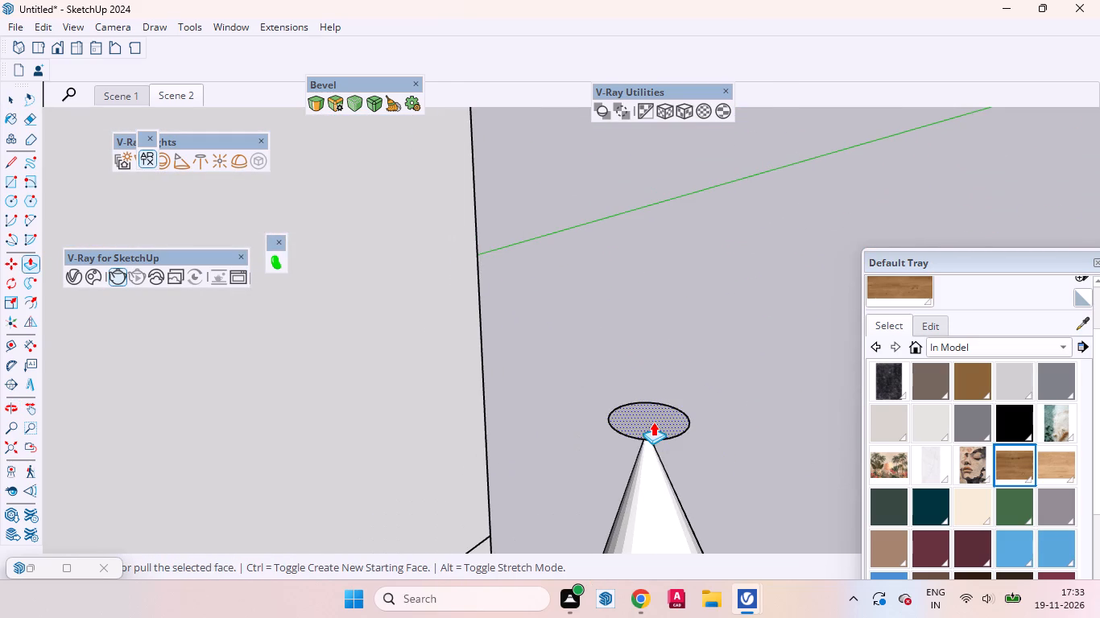
left_click(653, 422)
left_click(660, 303)
key("space")
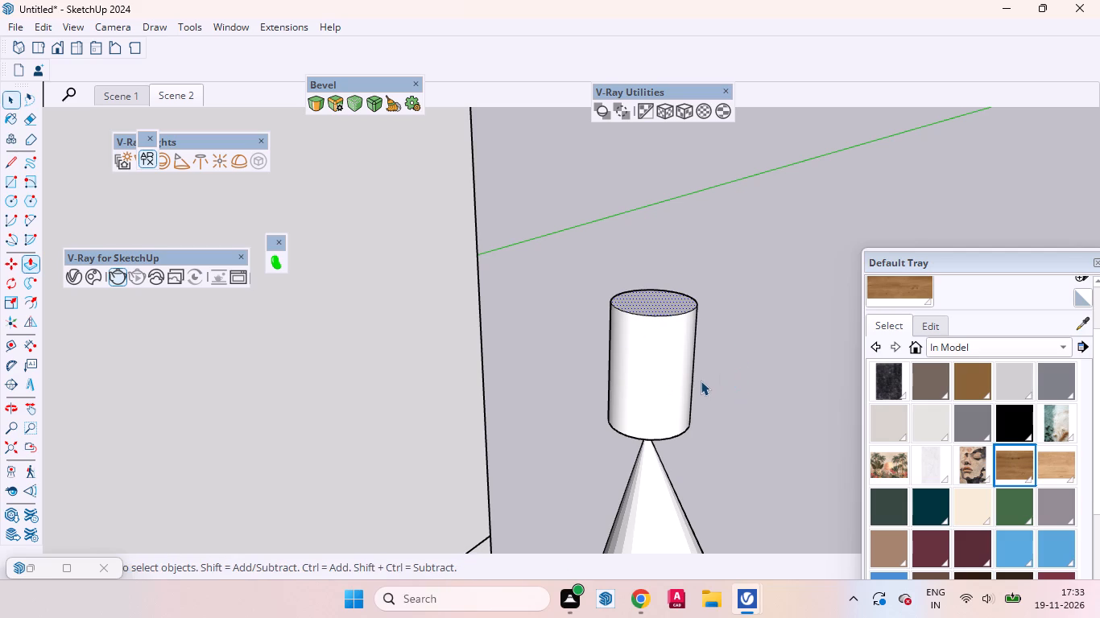
Uniformly scale down the new cylinder's top face to less than half its width, tapering the body upward.
key("s")
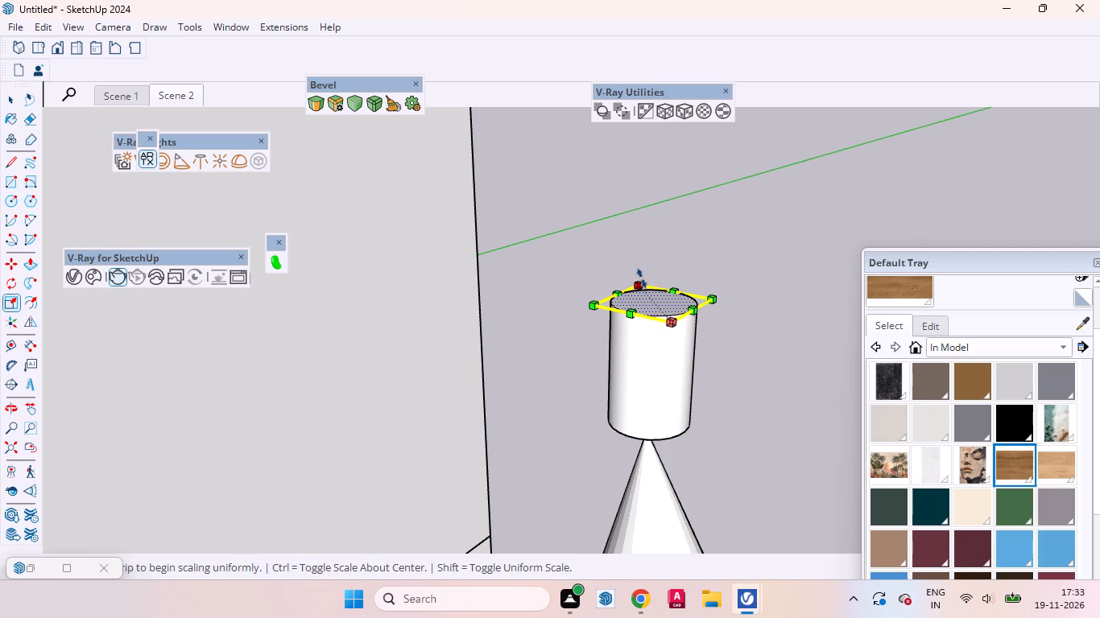
middle_click_drag(646, 316, 685, 591)
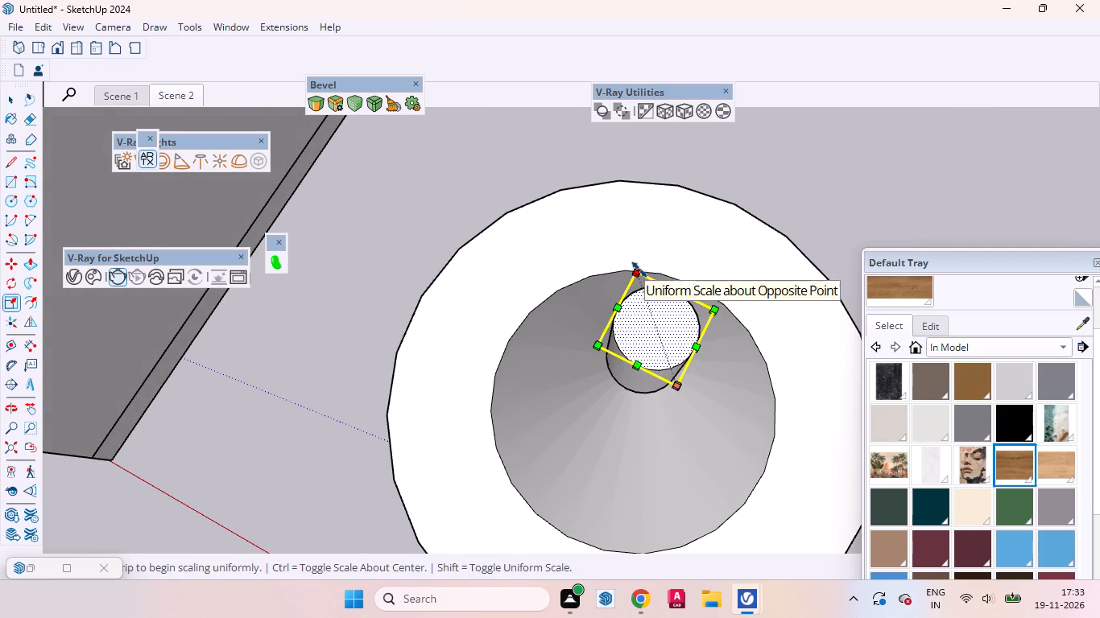
left_click_drag(639, 270, 645, 299)
left_click_drag(681, 384, 676, 364)
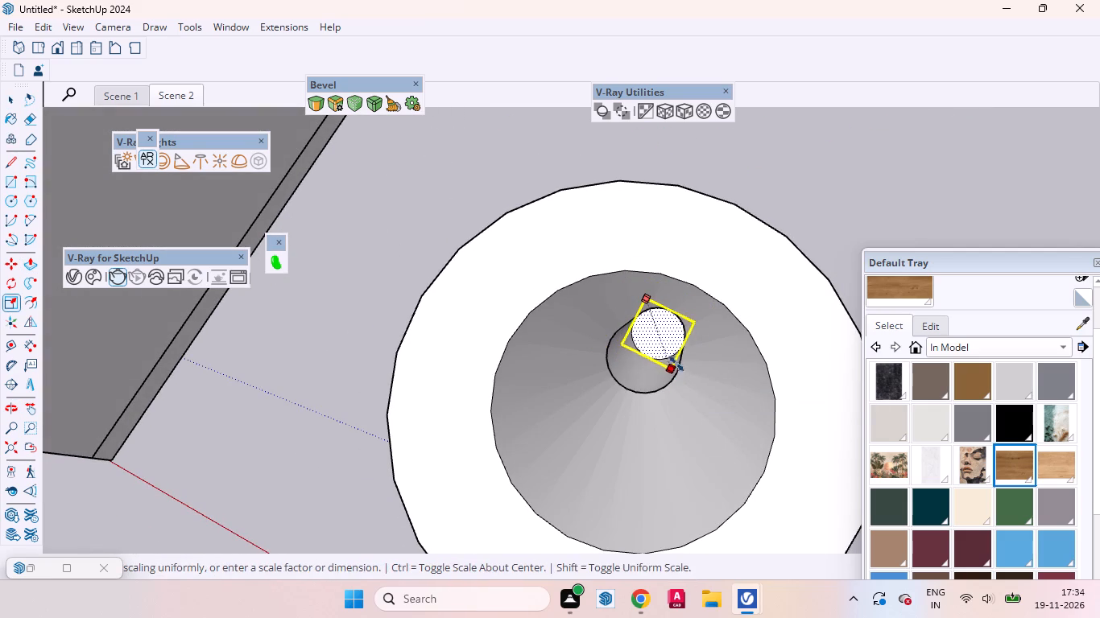
left_click_drag(676, 364, 669, 358)
left_click_drag(691, 321, 672, 327)
key("space")
Select the tiny bottom face on the tapered piece's underside and try scaling it along one axis.
middle_click_drag(641, 384, 655, 174)
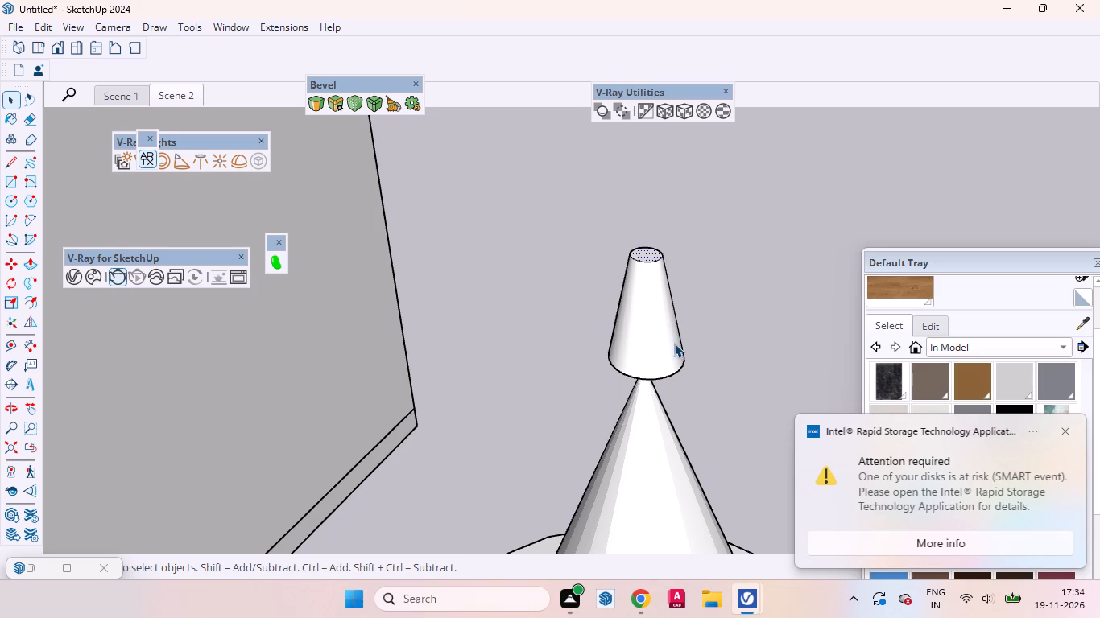
key("space")
middle_click_drag(631, 405, 644, 288)
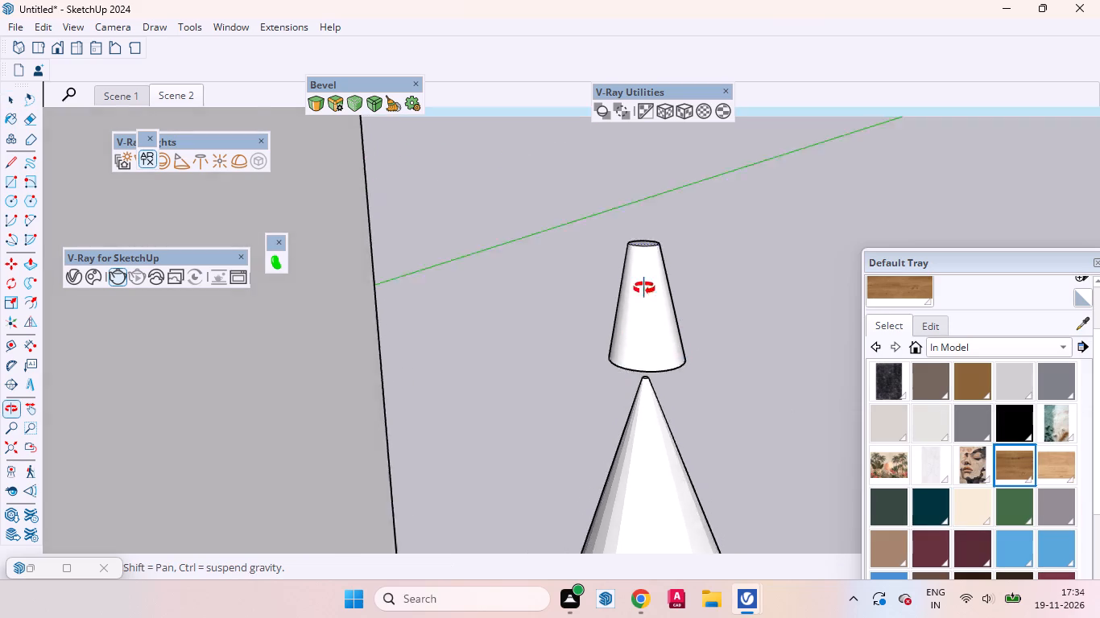
middle_click_drag(644, 288, 710, 121)
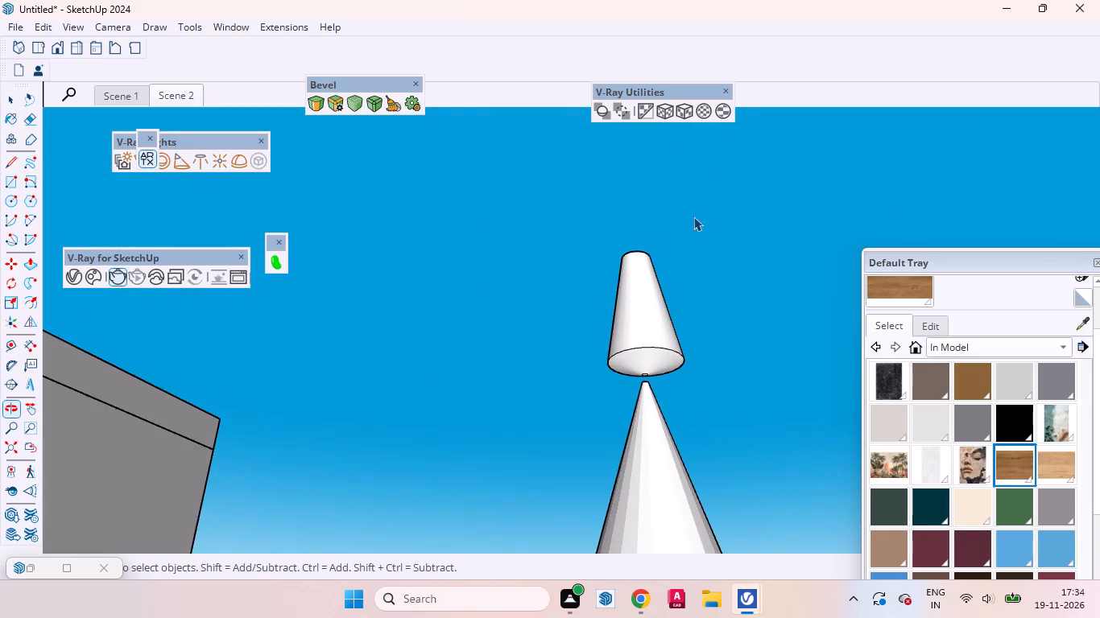
scroll(638, 329, "up", 9)
scroll(647, 414, "down", 2)
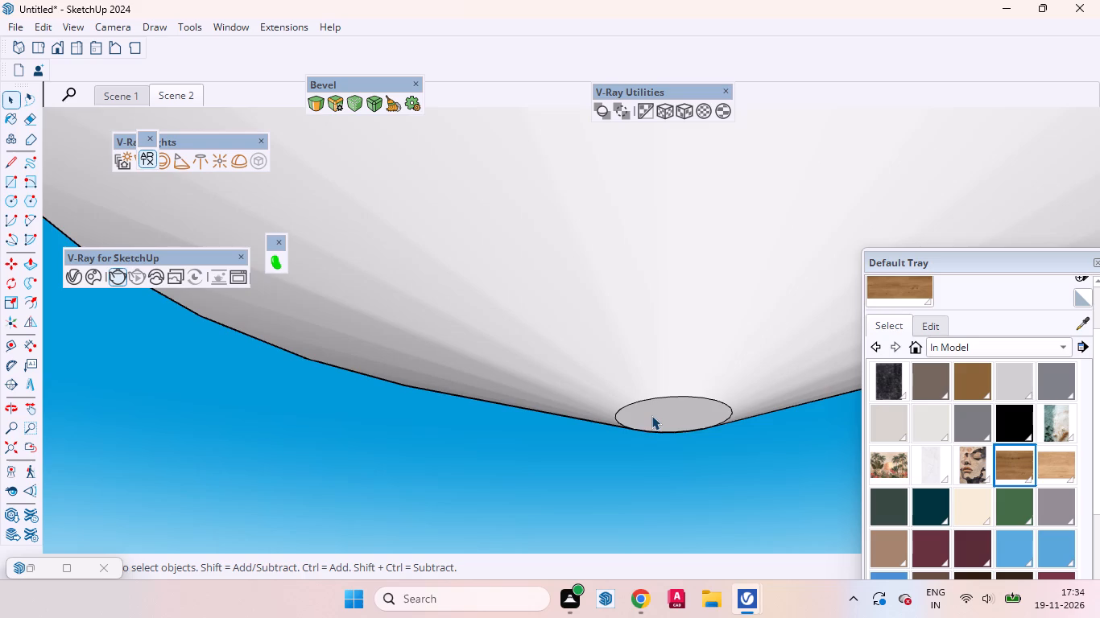
left_click(651, 415)
scroll(654, 417, "down", 13)
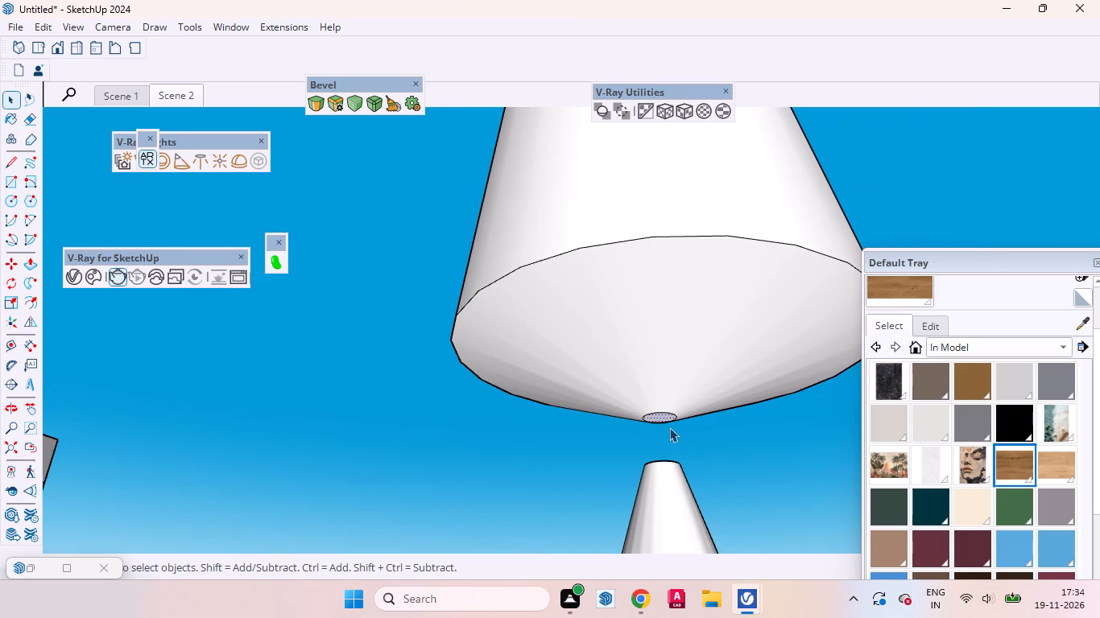
key("s")
left_click(659, 423)
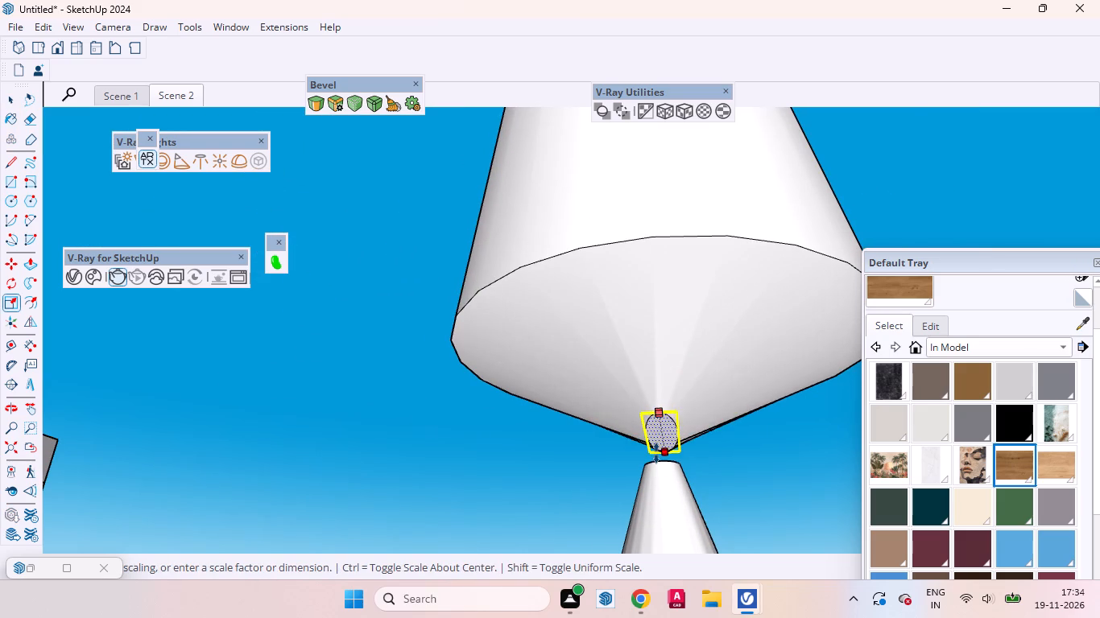
scroll(667, 422, "up", 10)
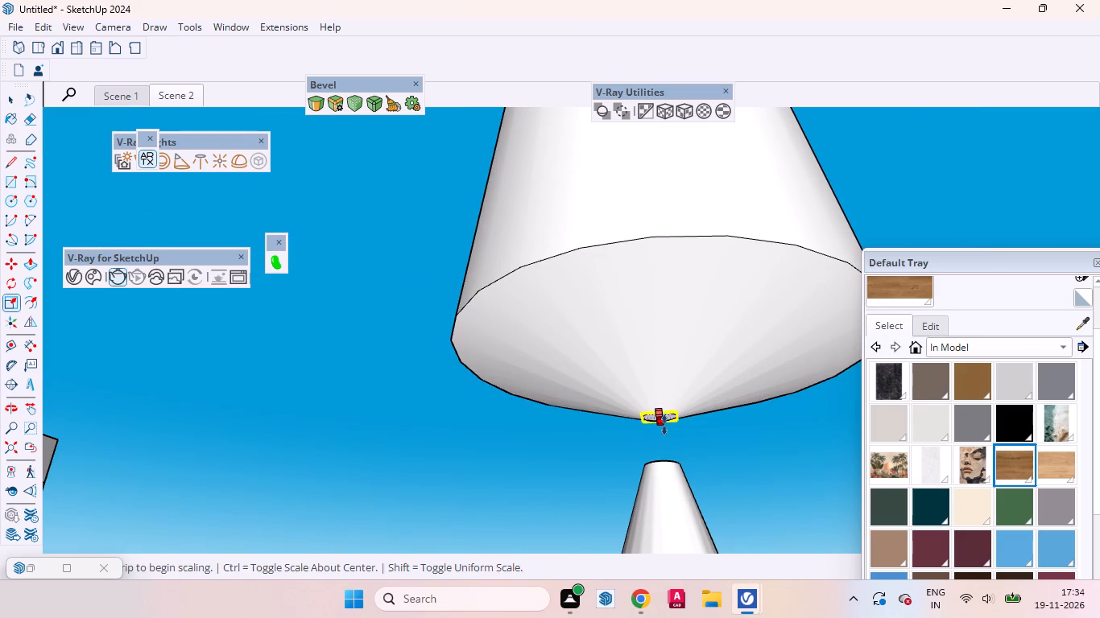
scroll(664, 425, "up", 3)
middle_click_drag(663, 444, 447, 349)
middle_click_drag(656, 426, 437, 313)
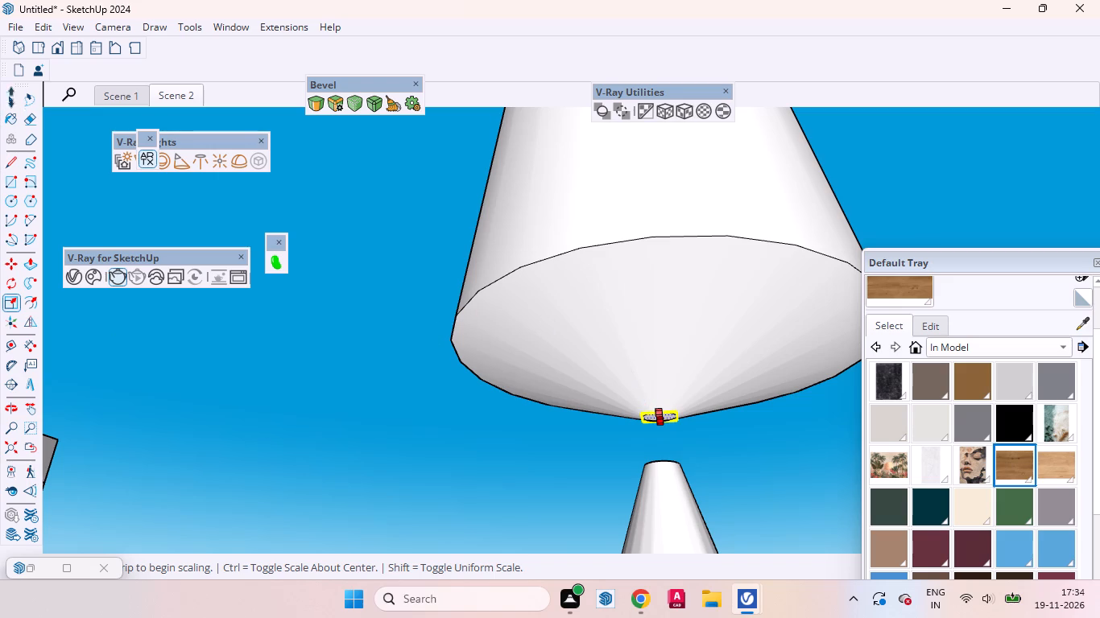